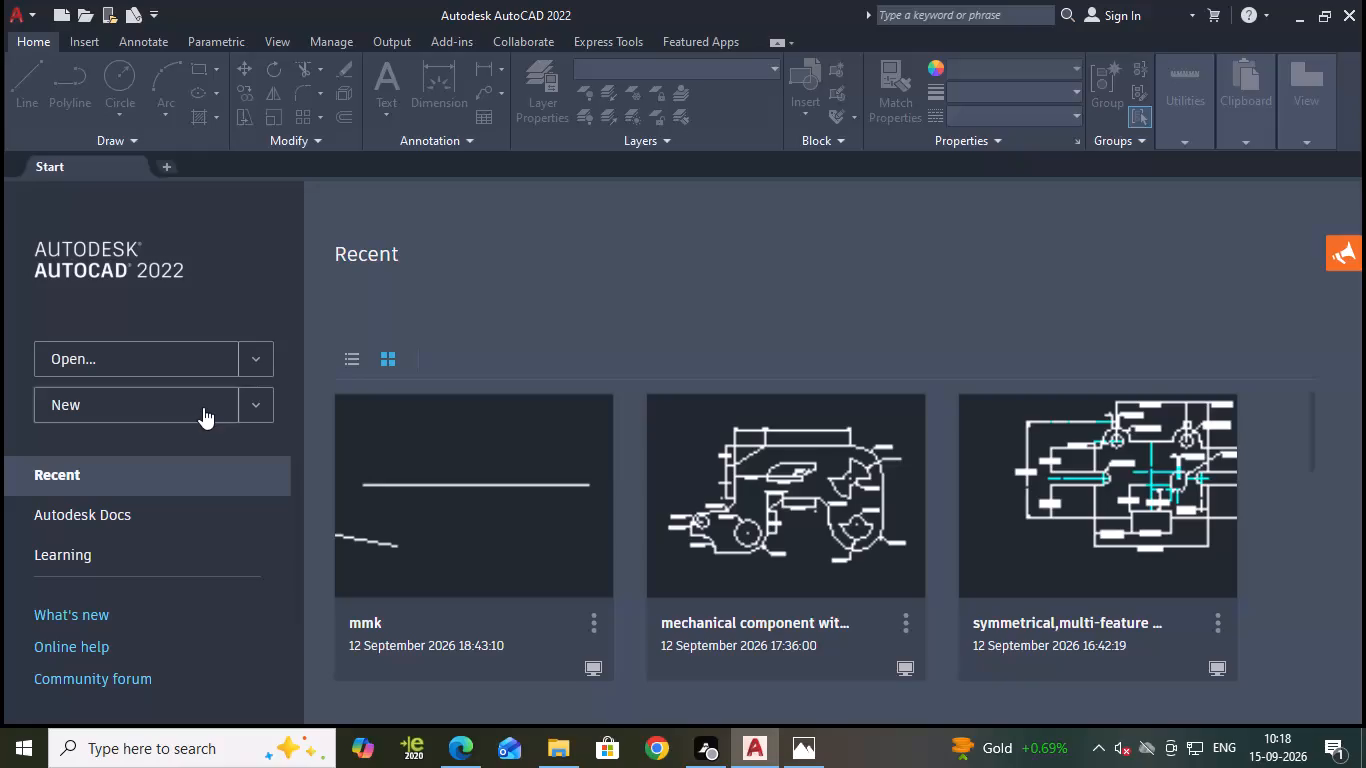
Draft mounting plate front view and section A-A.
Create a new blank drawing from the start page.
click(203, 407)
scroll(412, 137, down, 1)
click(67, 408)
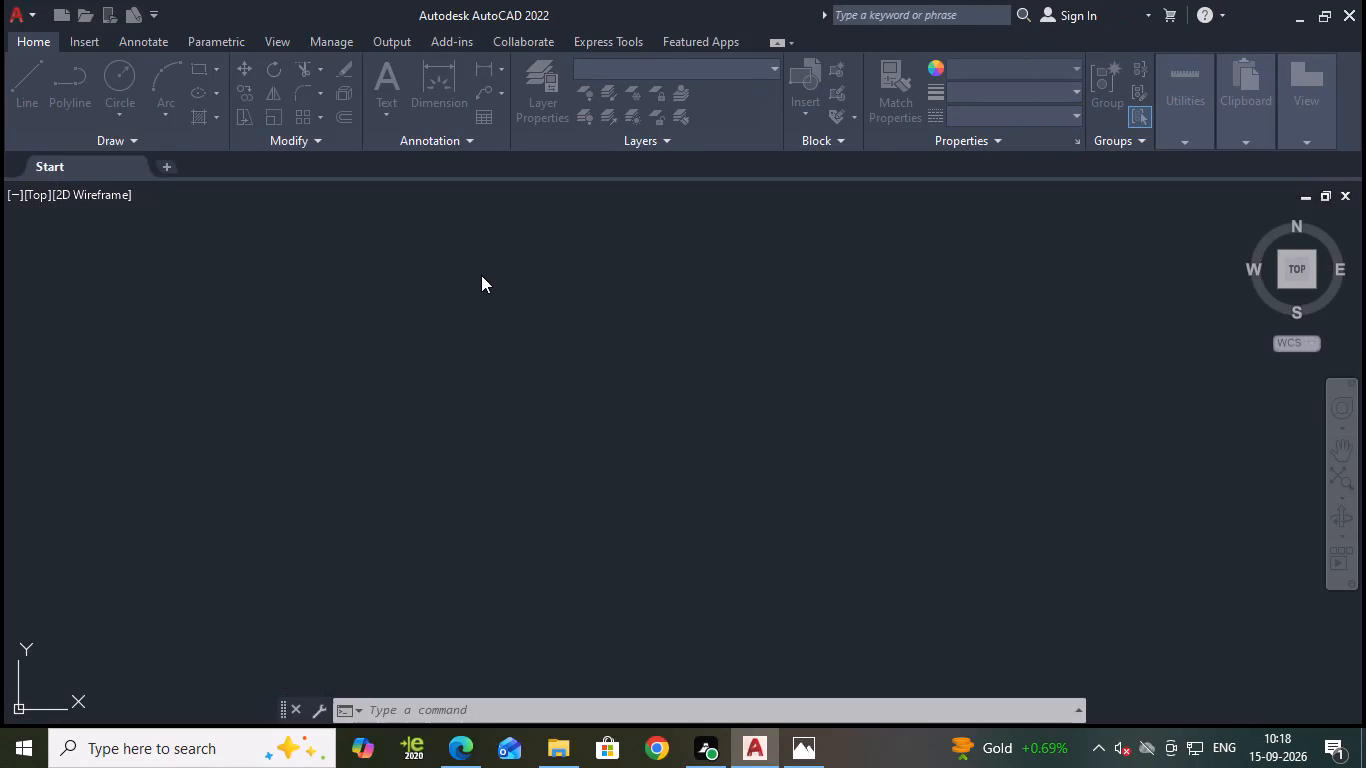
scroll(579, 476, down, 2)
scroll(579, 477, up, 2)
scroll(579, 477, down, 3)
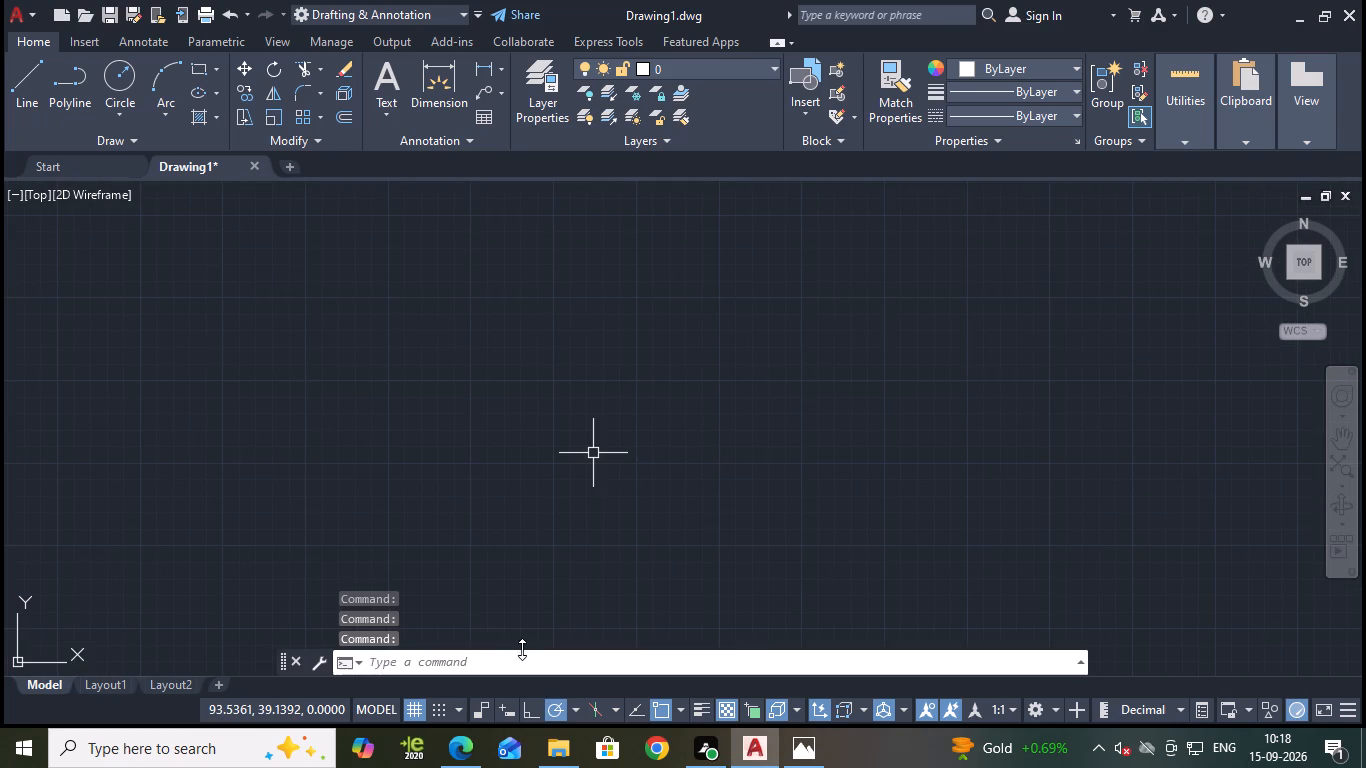
Turn on command log recording with LOGFILEON.
click(509, 663)
text(log)
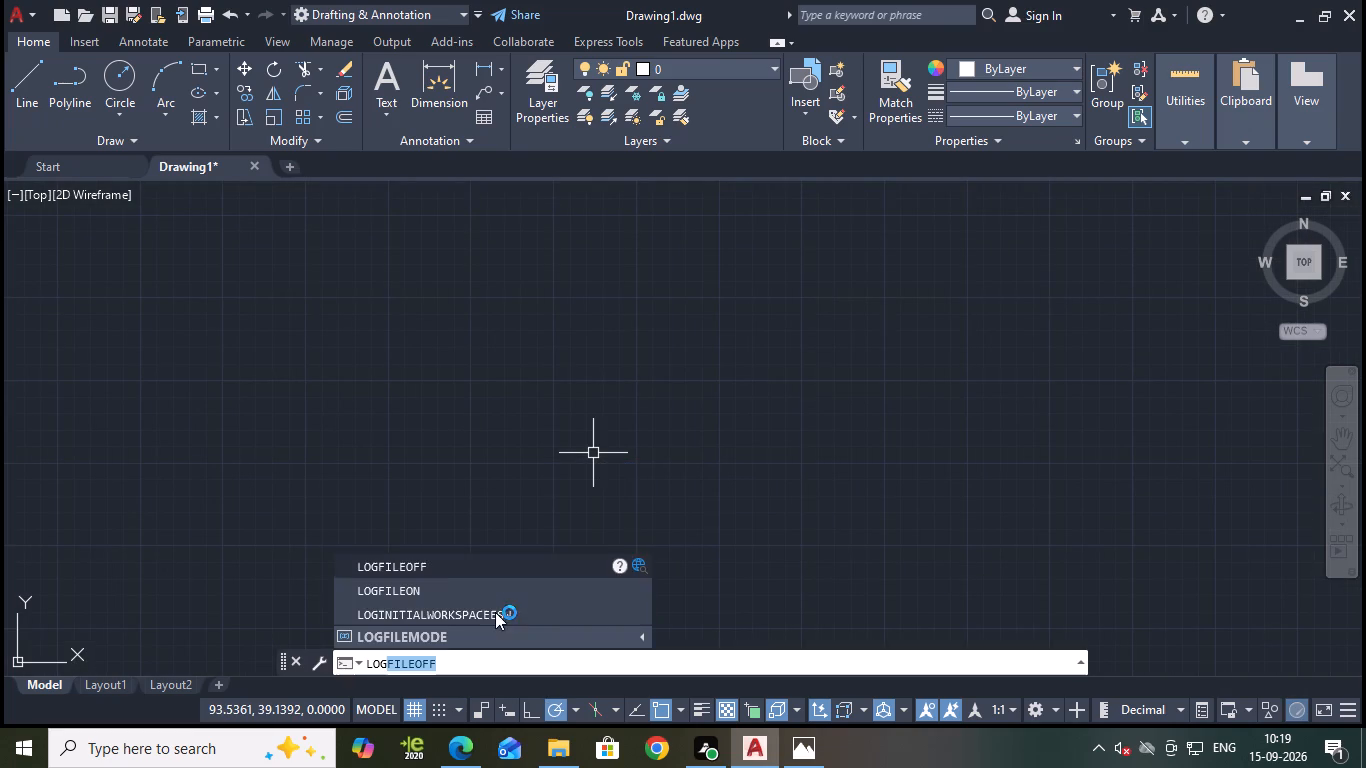
click(434, 584)
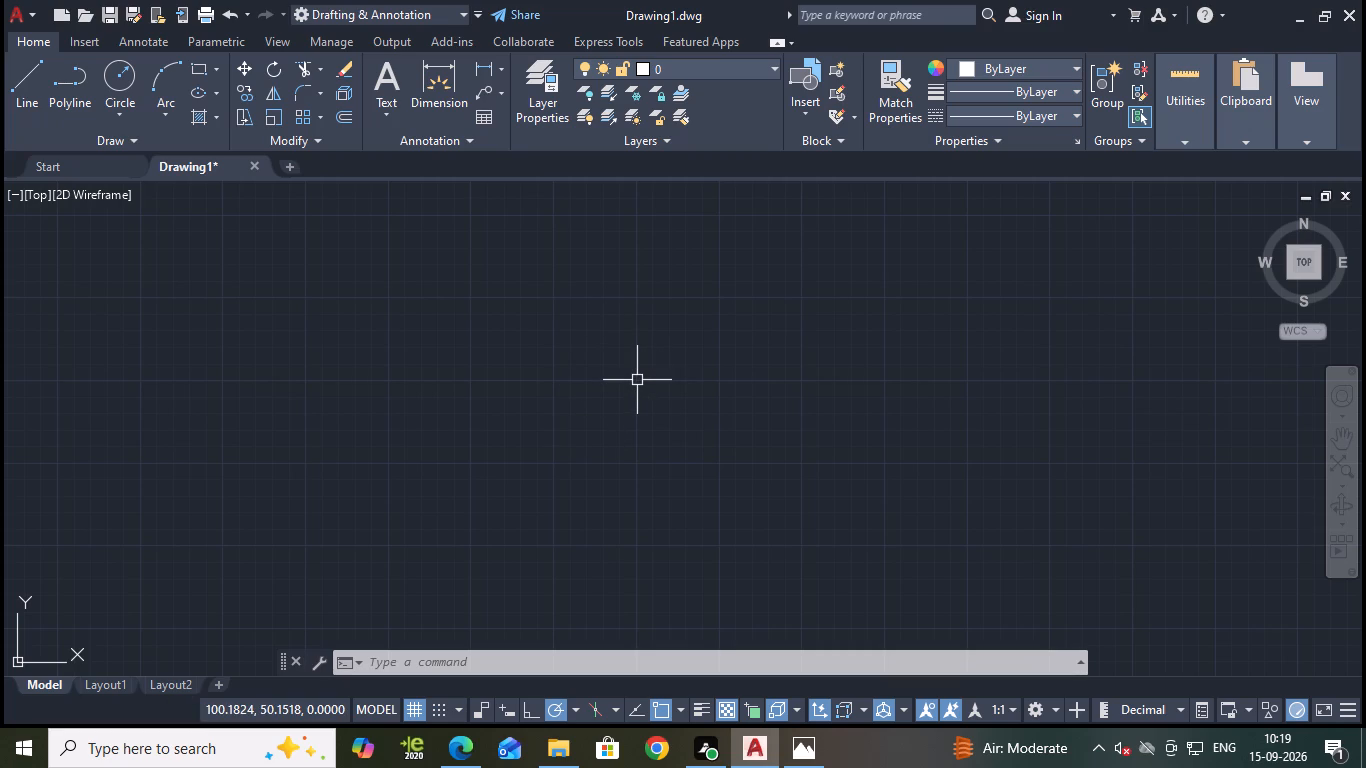
Modify the Standard dimension style to arrow size 2 and text height 3, and set it as current.
key(d)
key(Return)
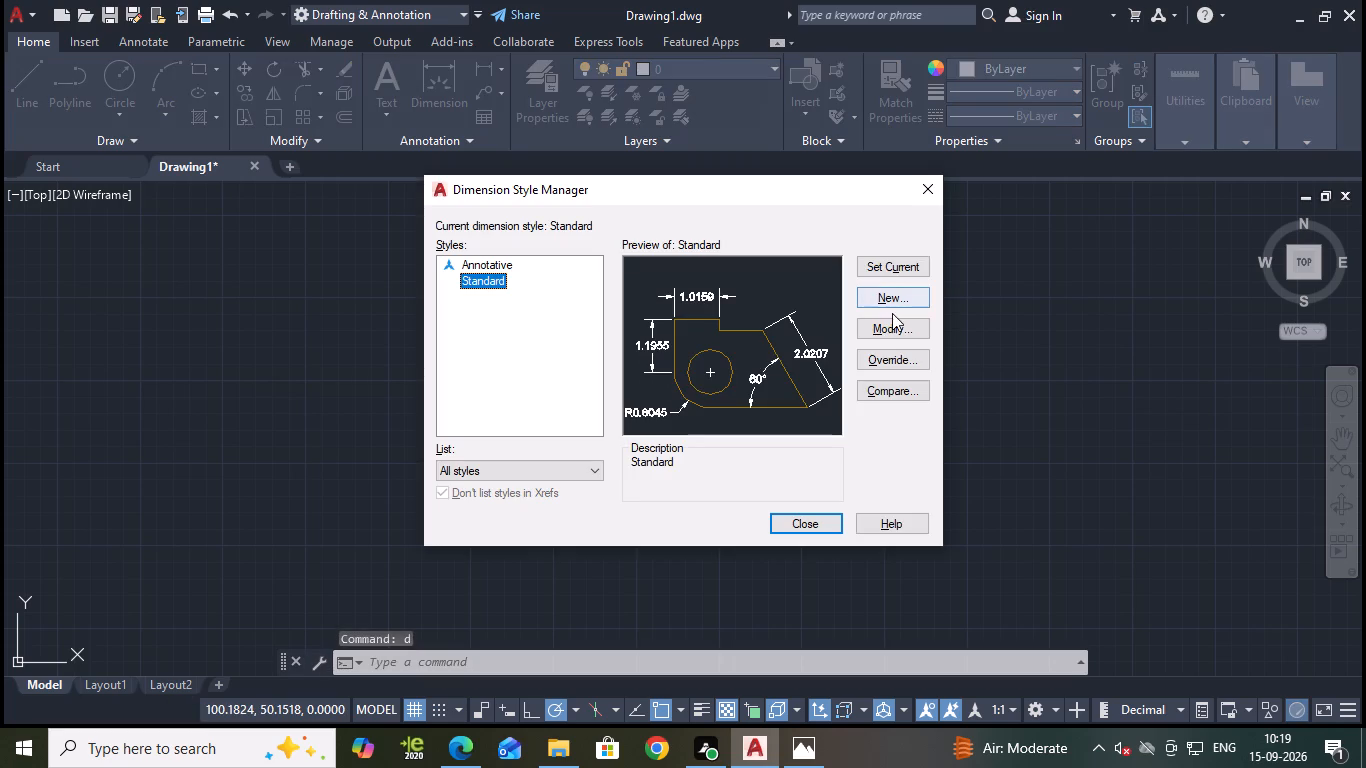
click(891, 325)
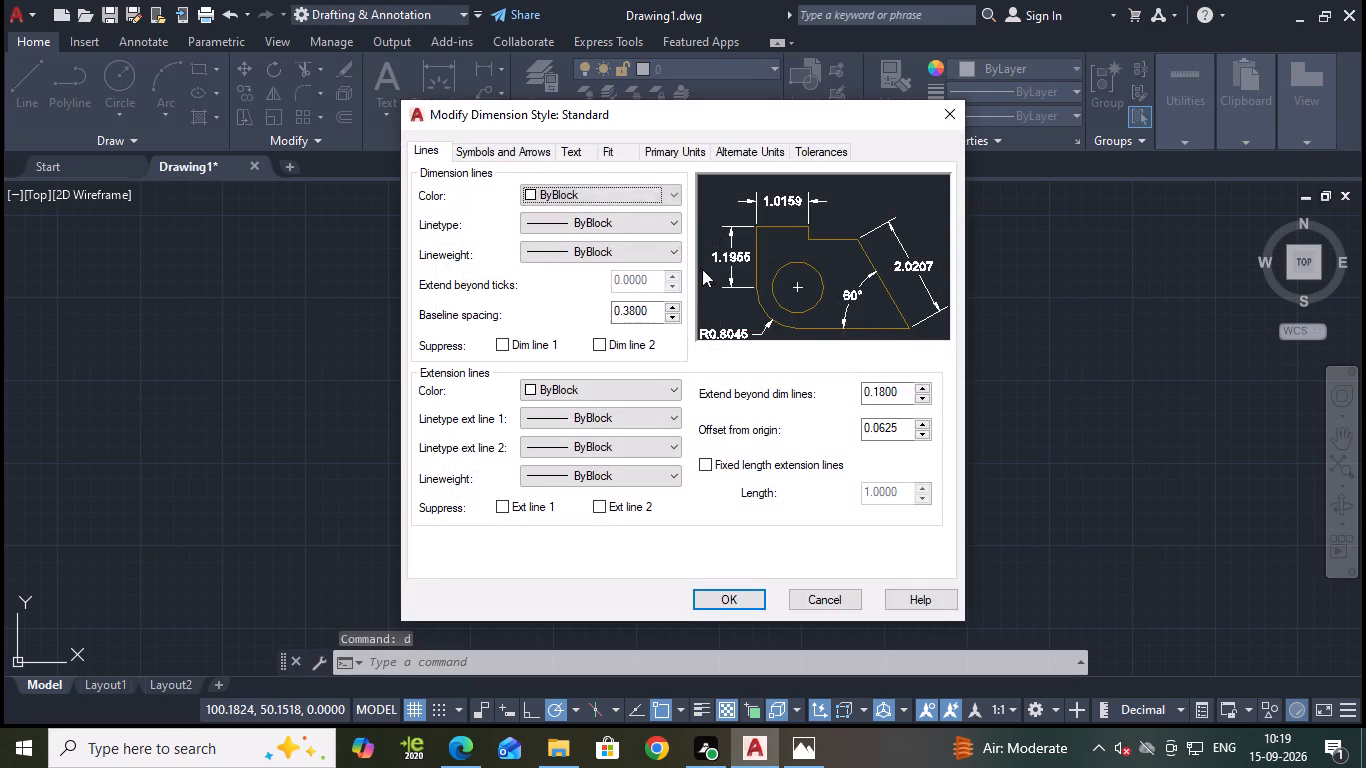
click(484, 152)
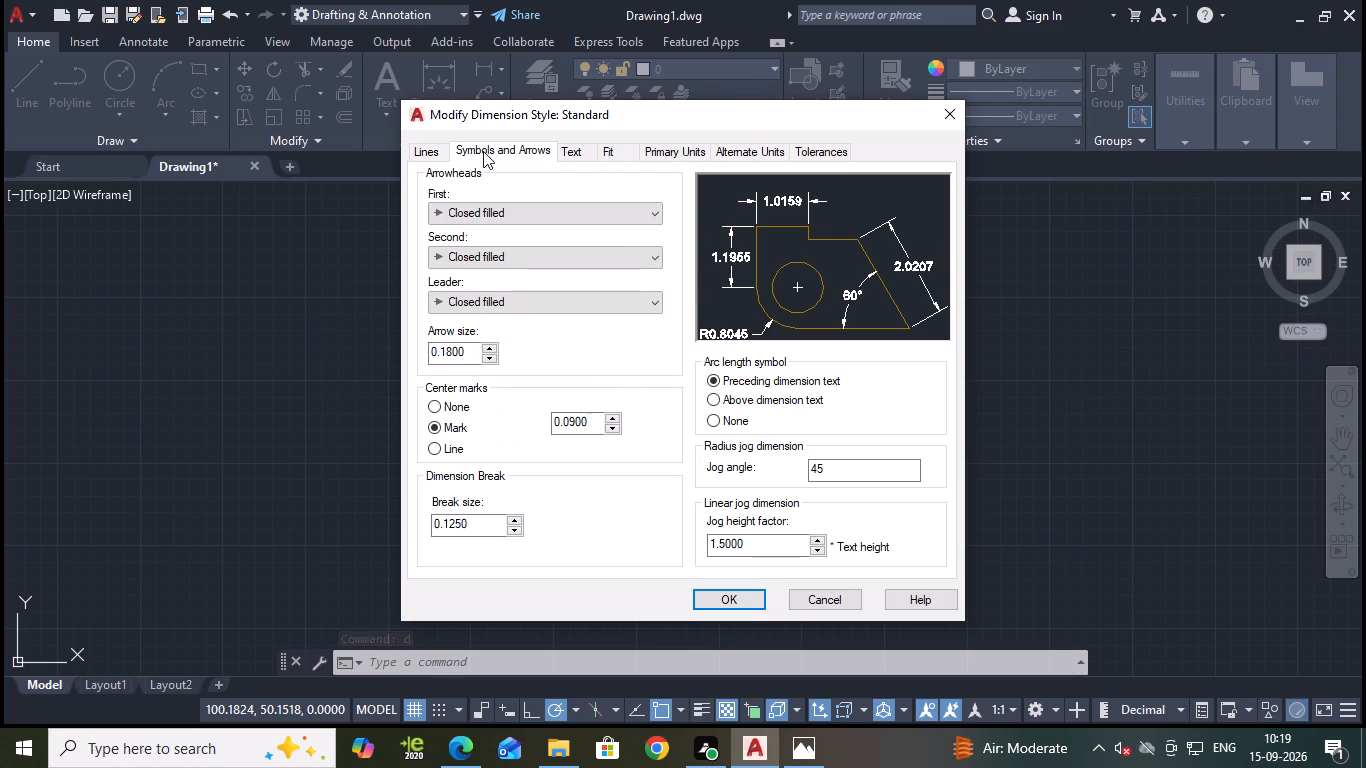
drag(469, 355, 381, 378)
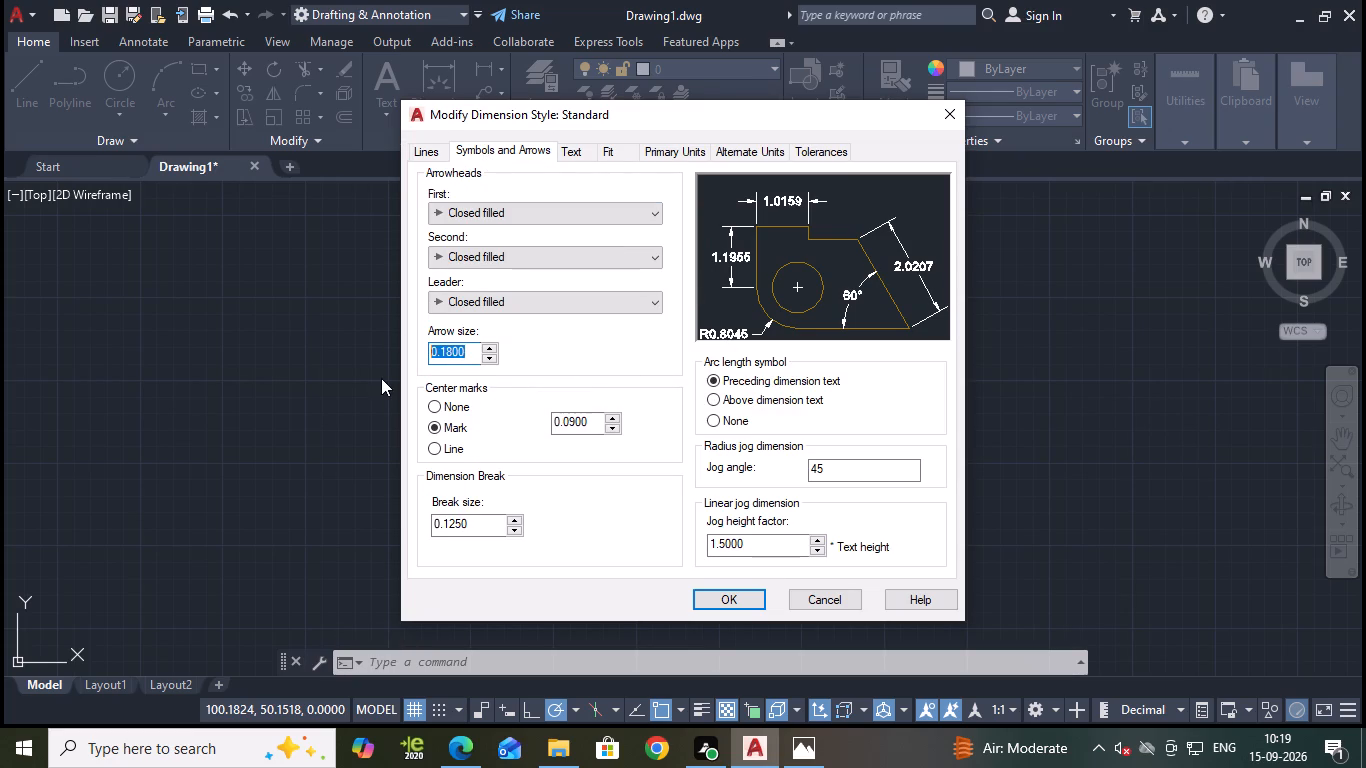
key(2)
key(Return)
click(582, 148)
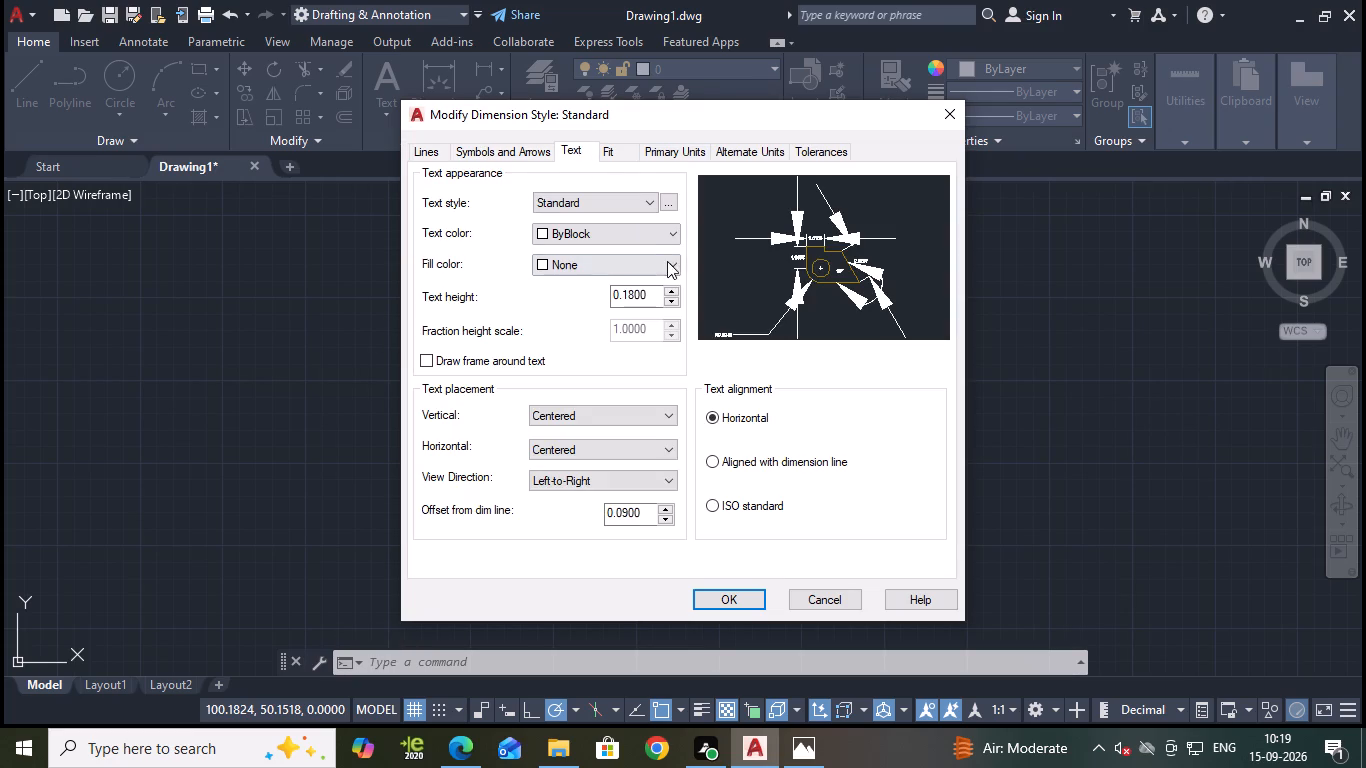
drag(652, 288, 529, 302)
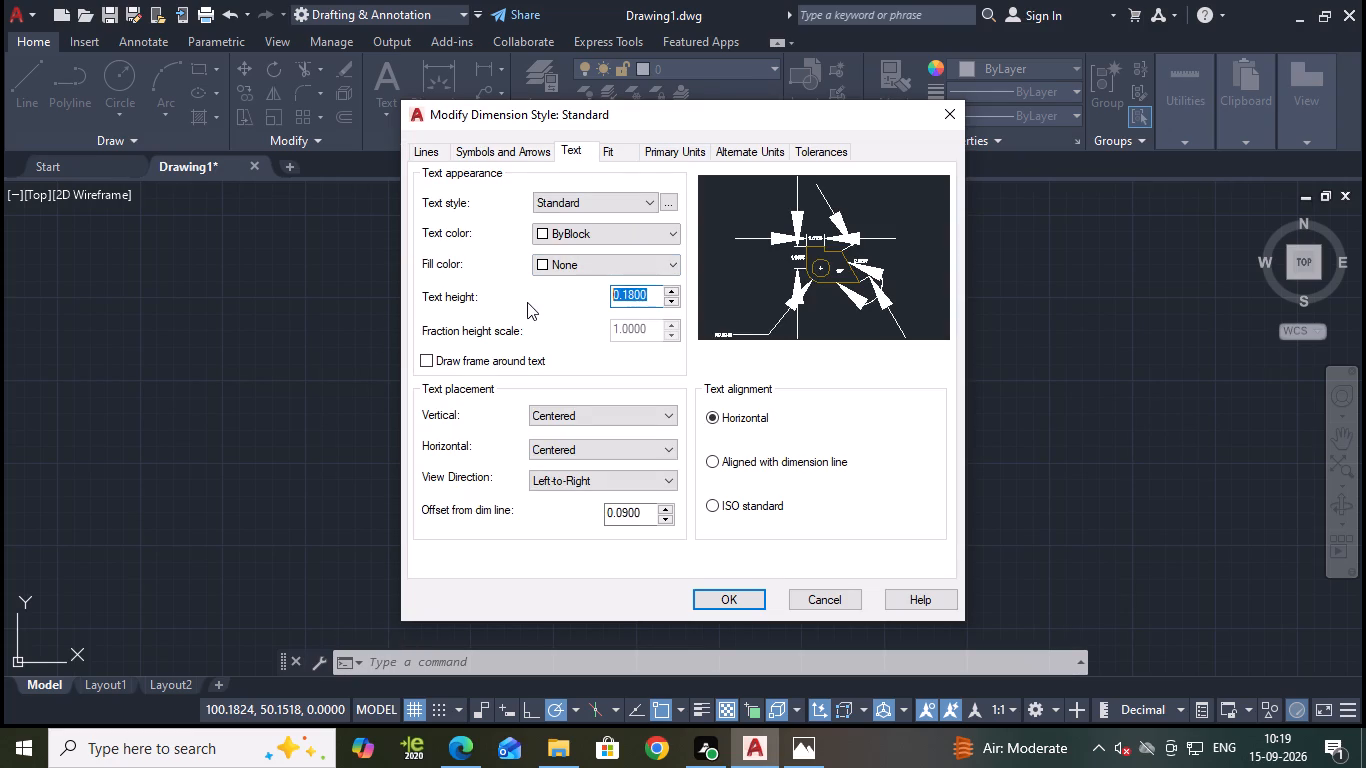
key(3)
key(Return)
click(724, 591)
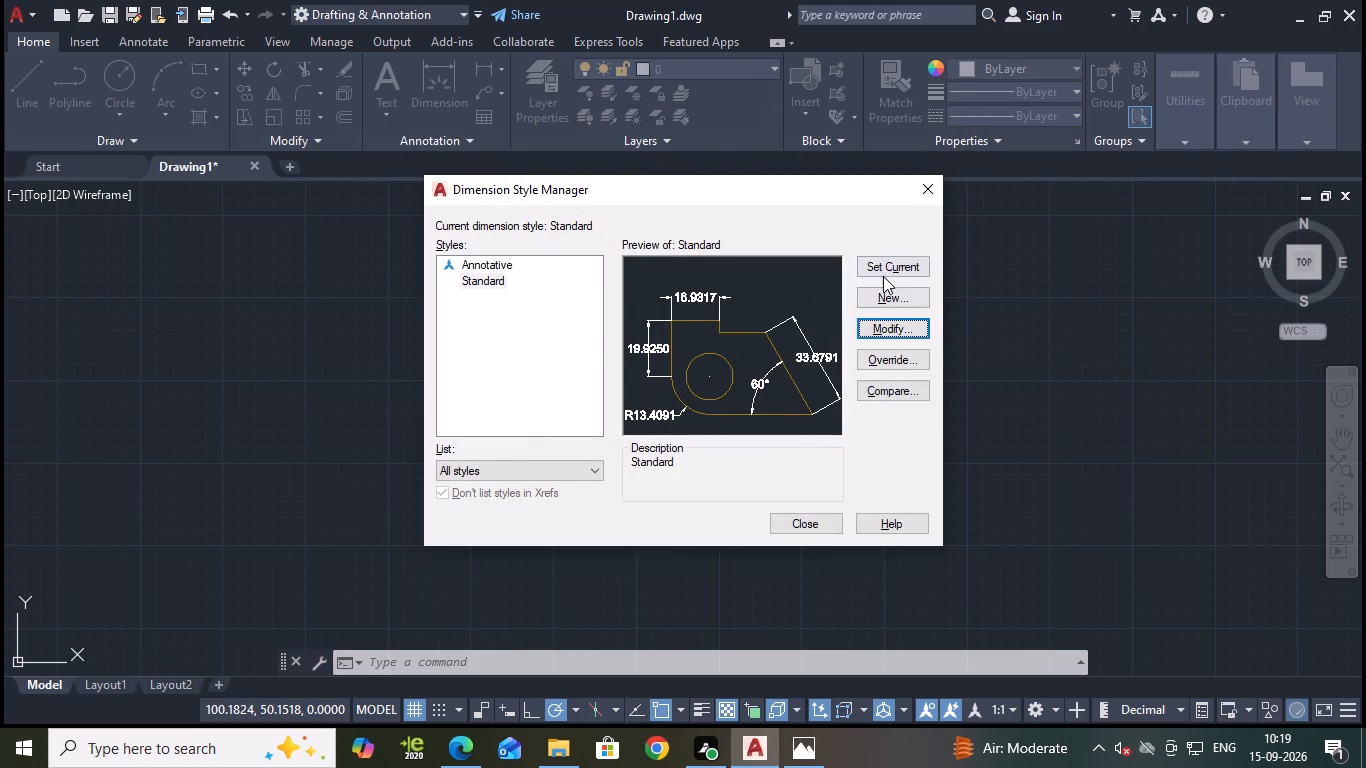
click(884, 270)
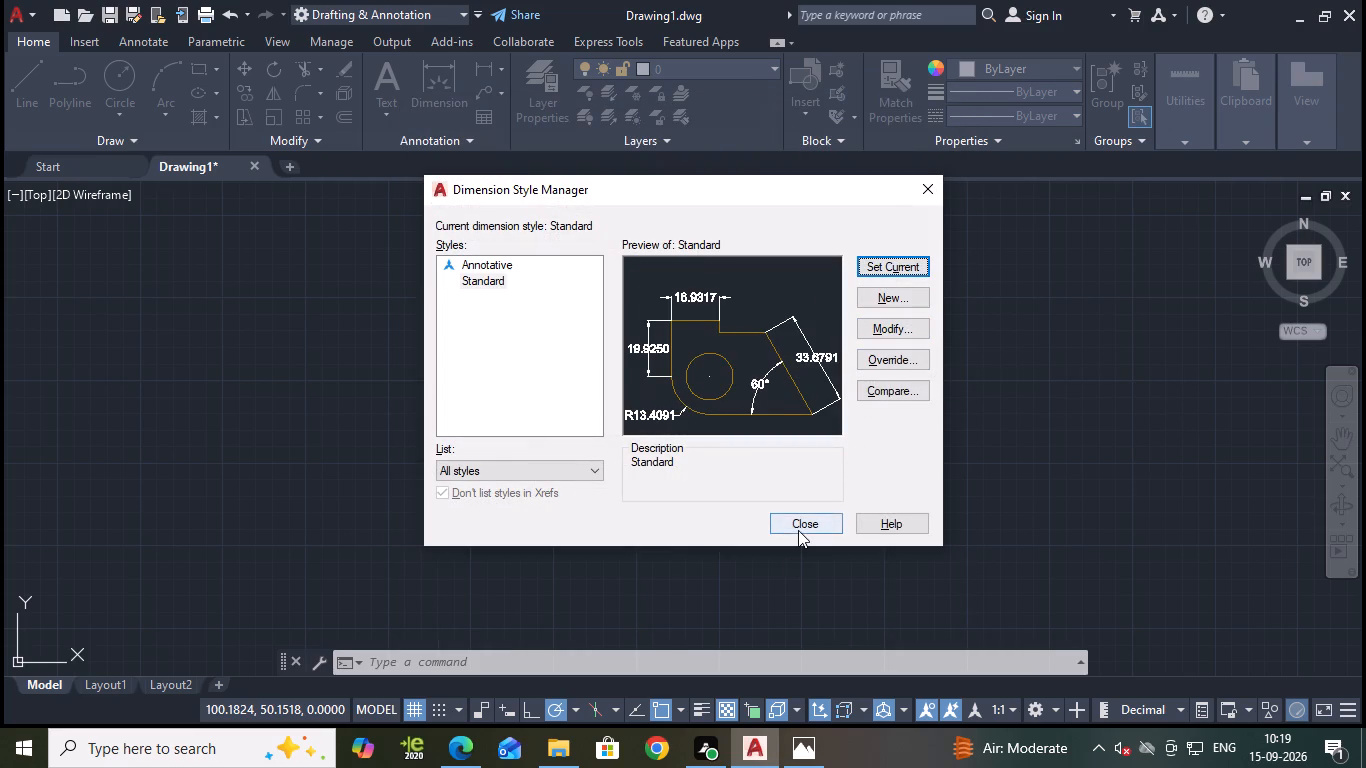
click(798, 530)
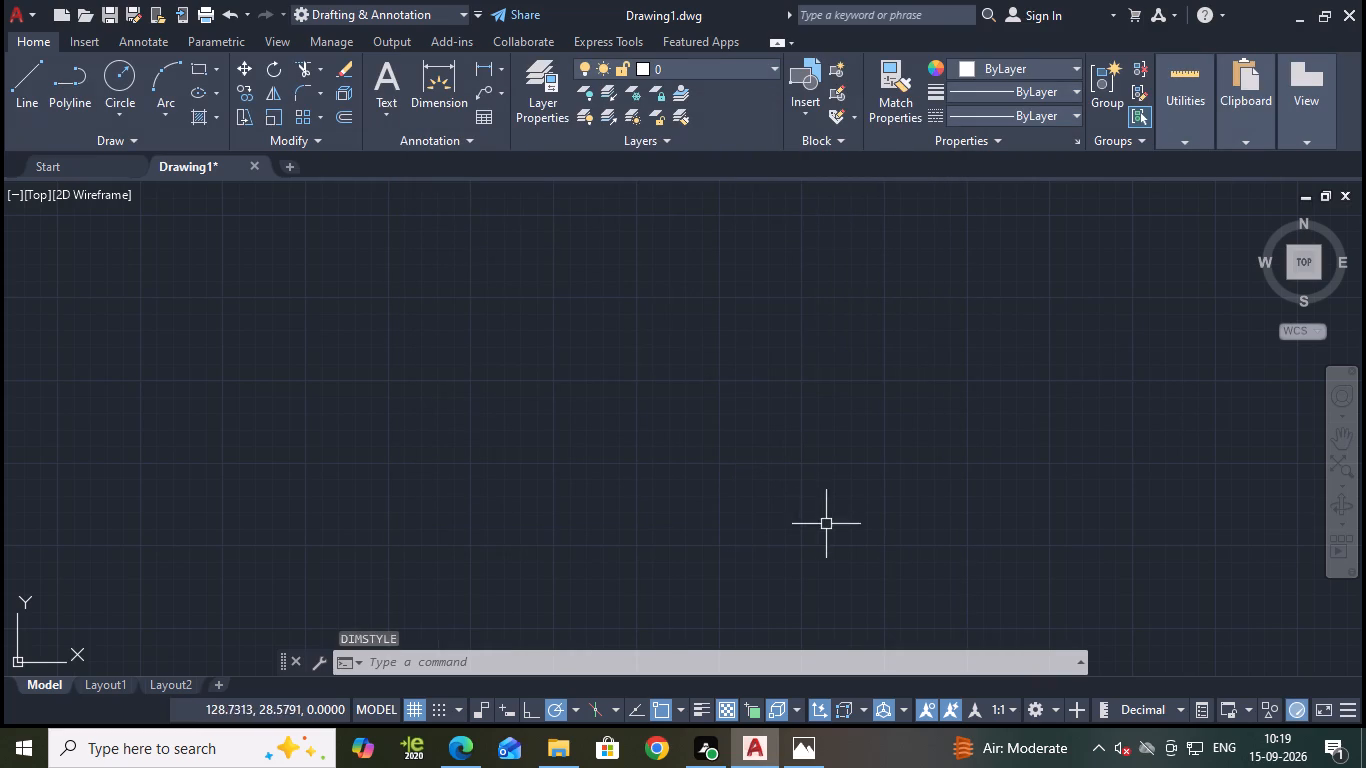
Configure the drawing units to decimal length and decimal degrees with precision 0, and millimeters as the insertion scale.
text(units)
key(Return)
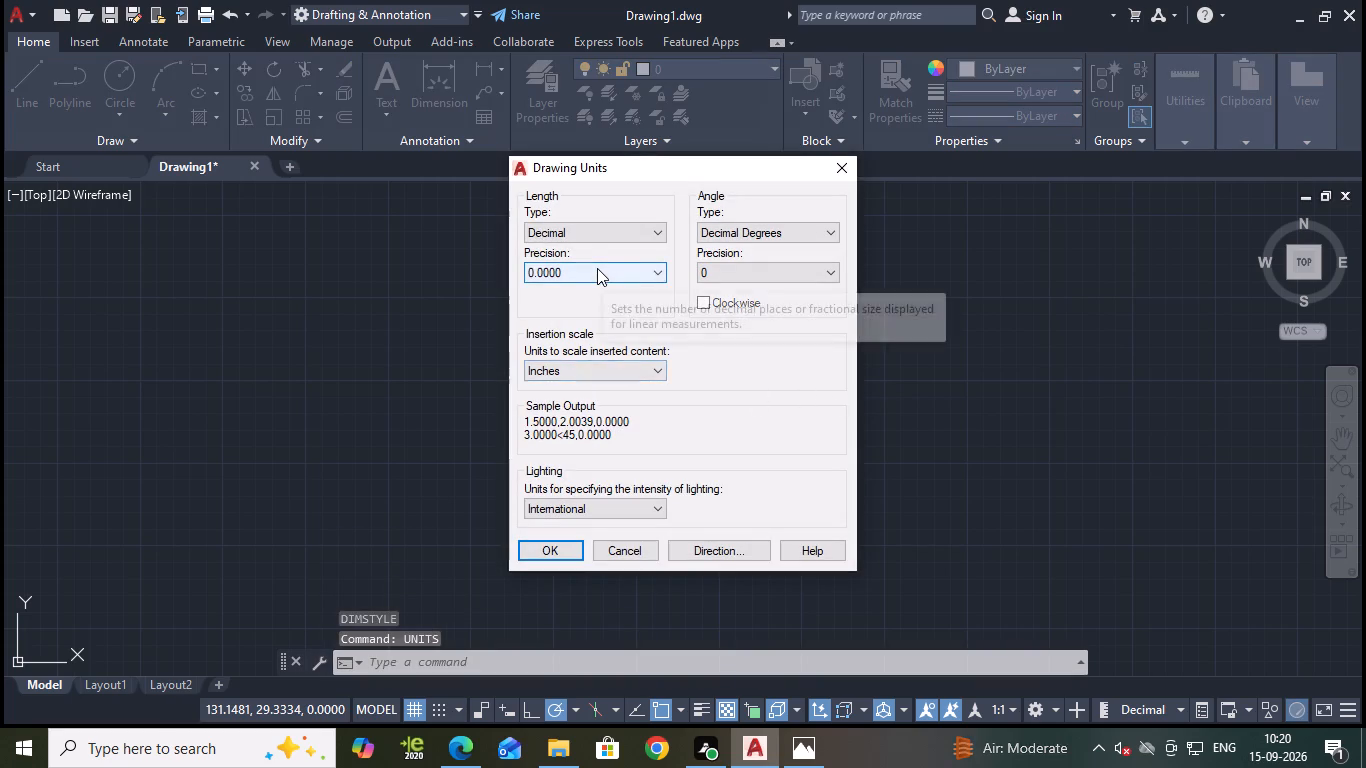
click(597, 268)
click(532, 287)
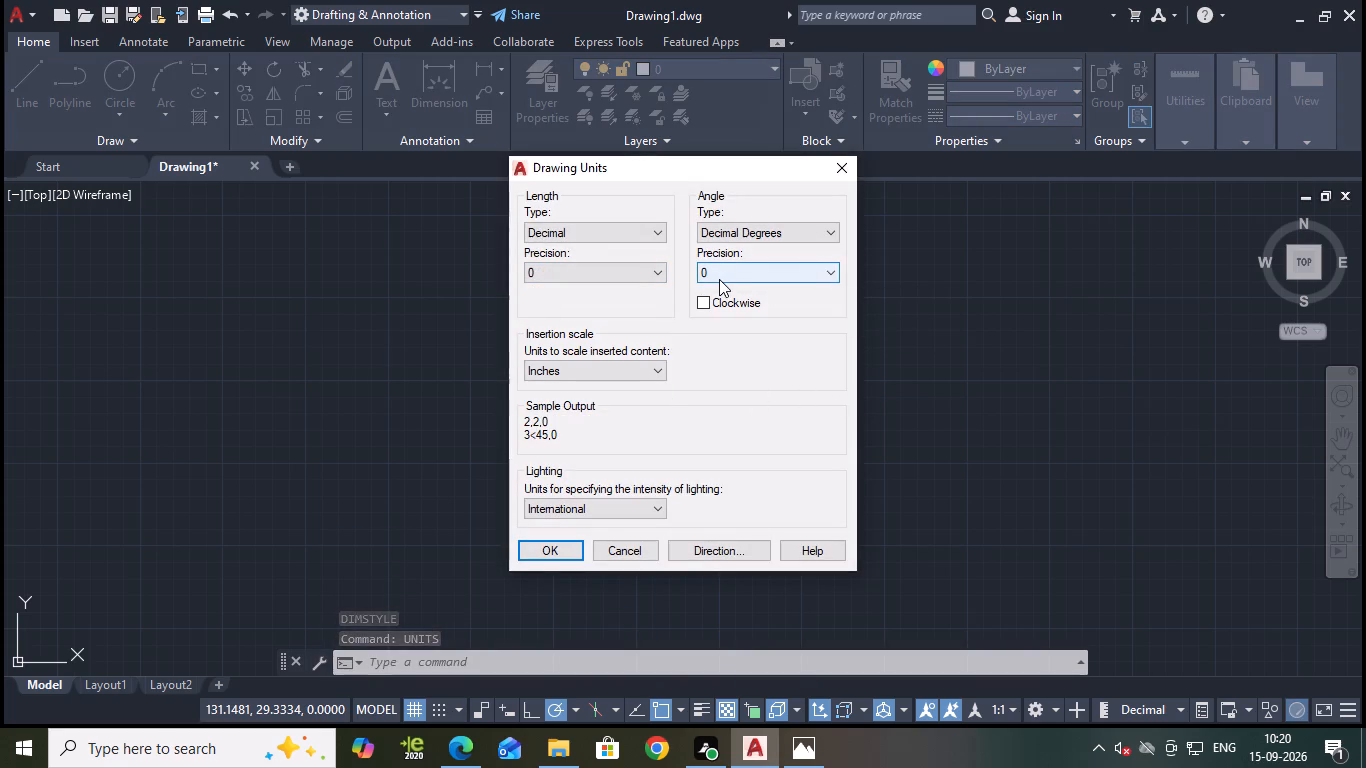
click(719, 279)
click(710, 289)
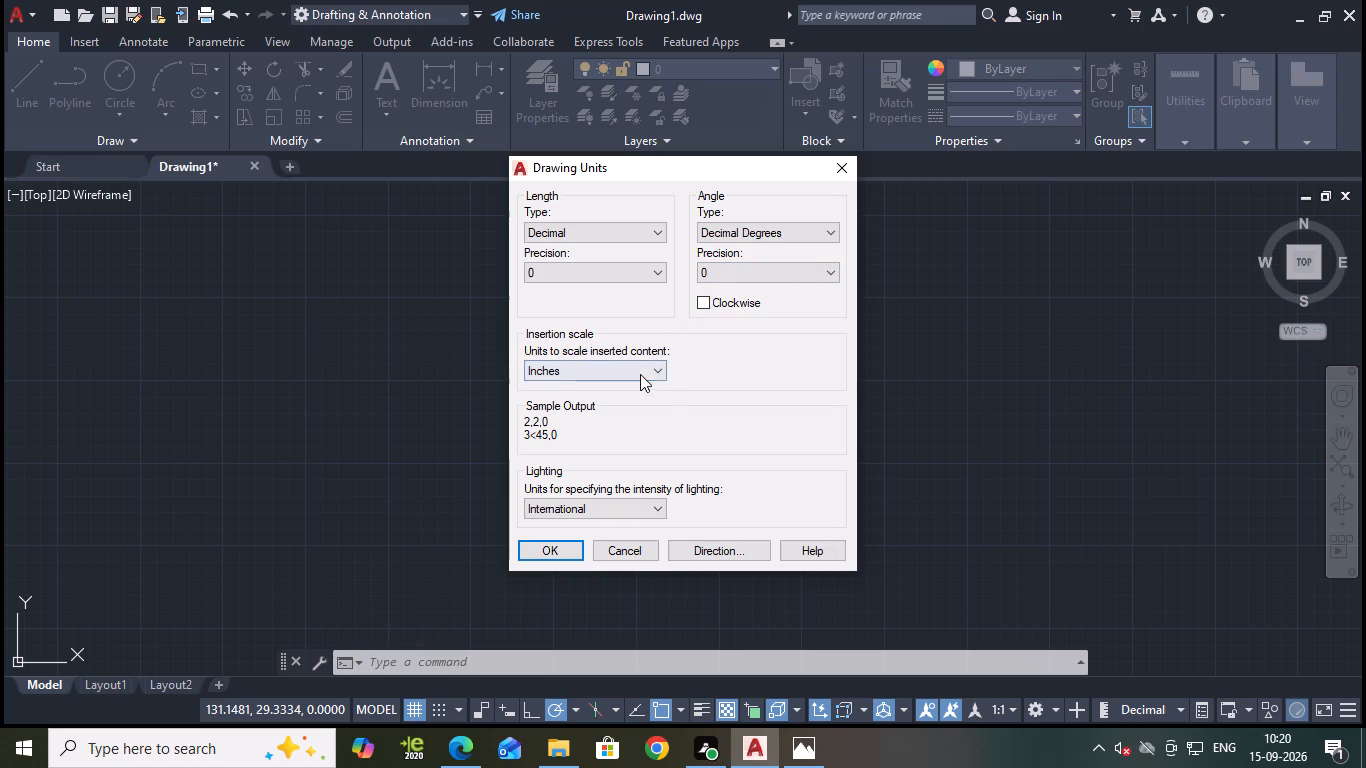
click(640, 376)
click(549, 456)
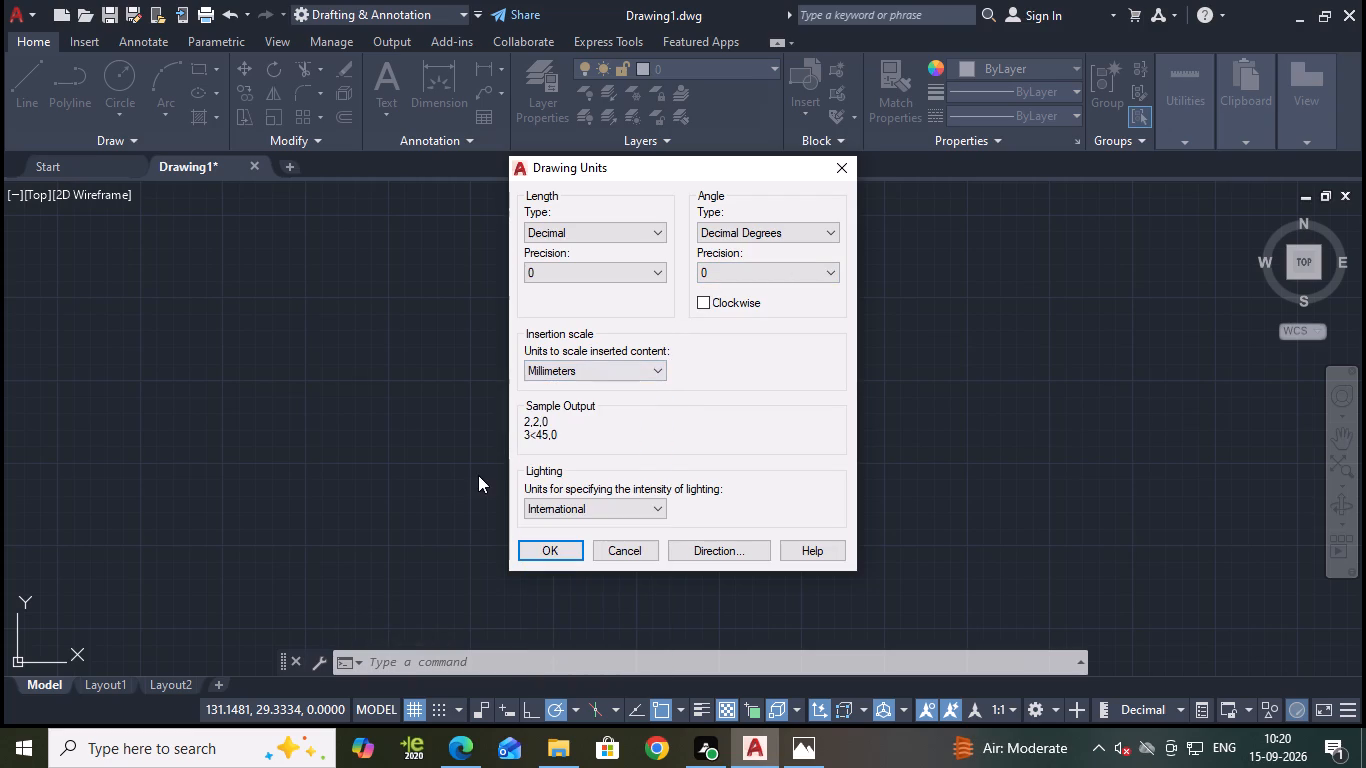
click(526, 553)
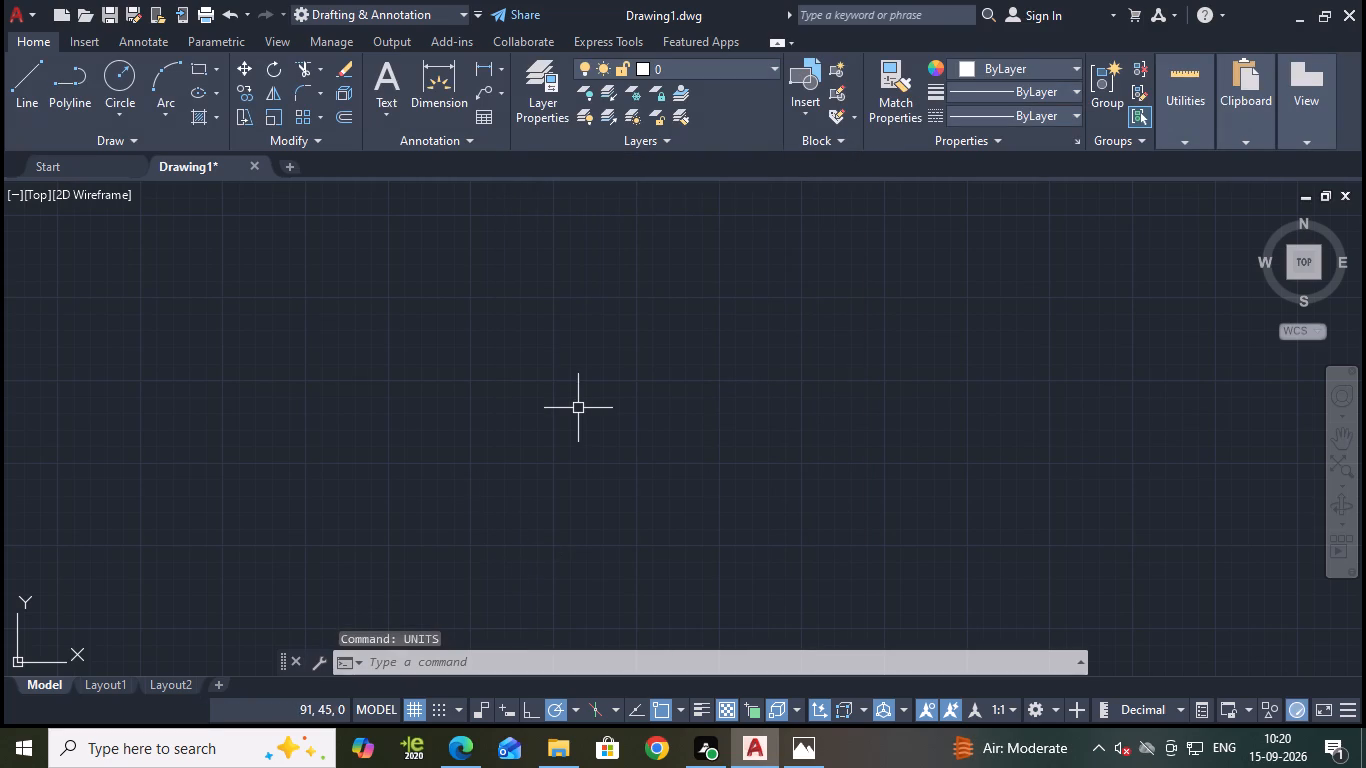
Set the model space limits from 0,0 to 1000,1000.
text(lim)
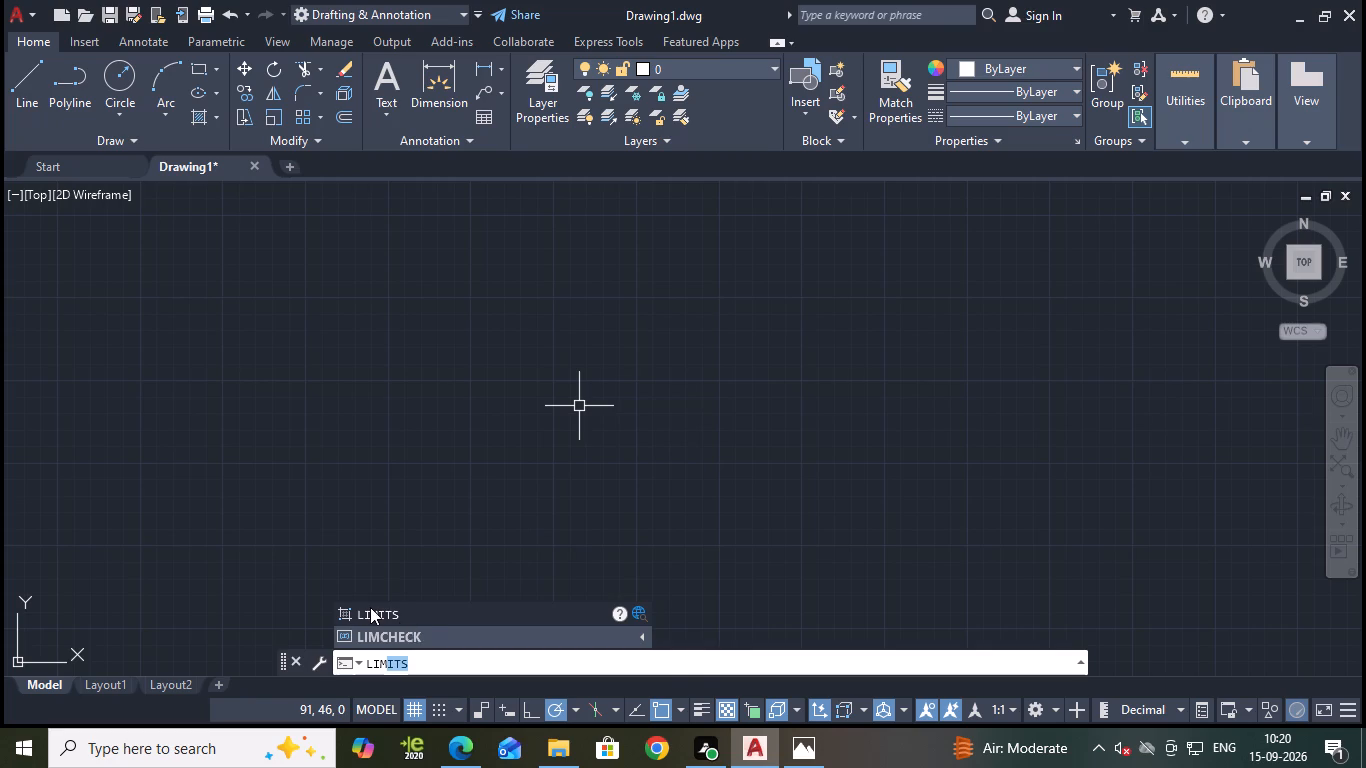
click(370, 607)
text(0,0)
key(Return)
text(1000)
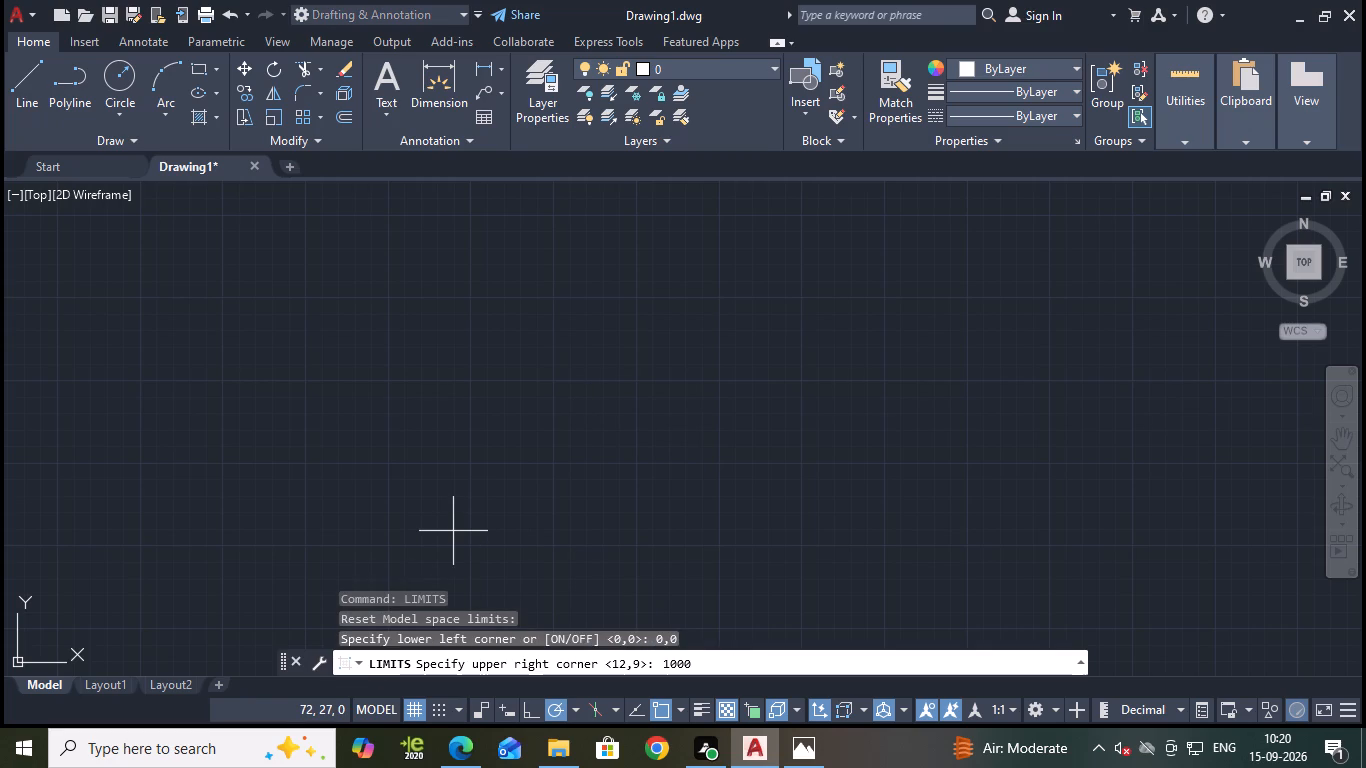
text(,1000)
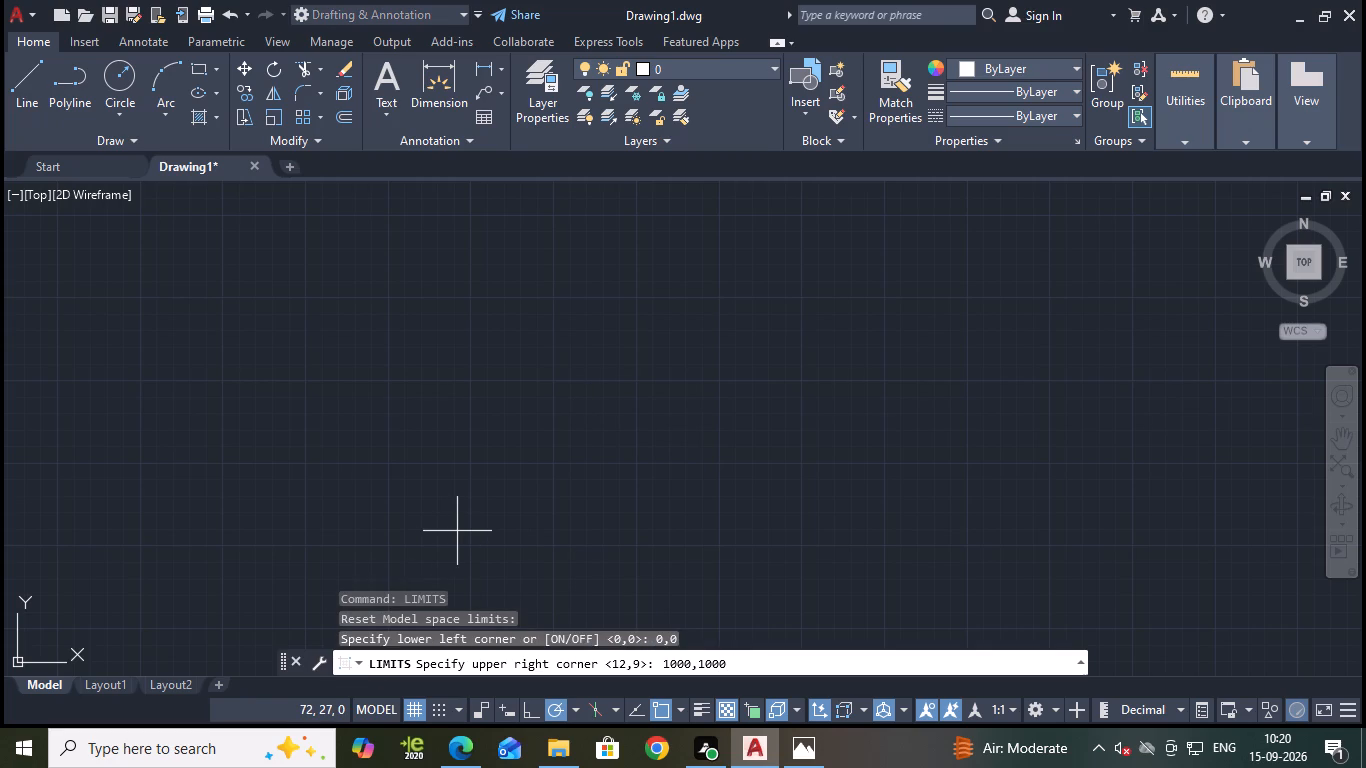
key(Return)
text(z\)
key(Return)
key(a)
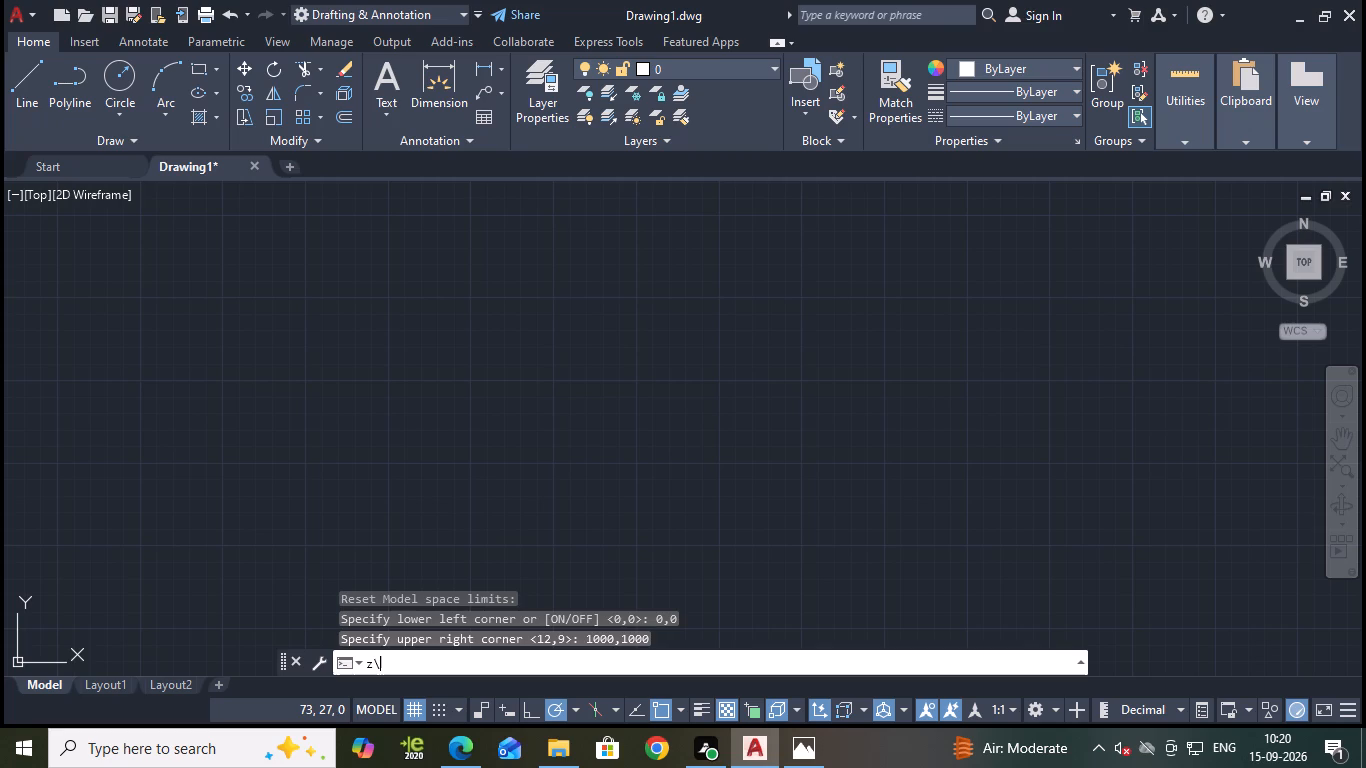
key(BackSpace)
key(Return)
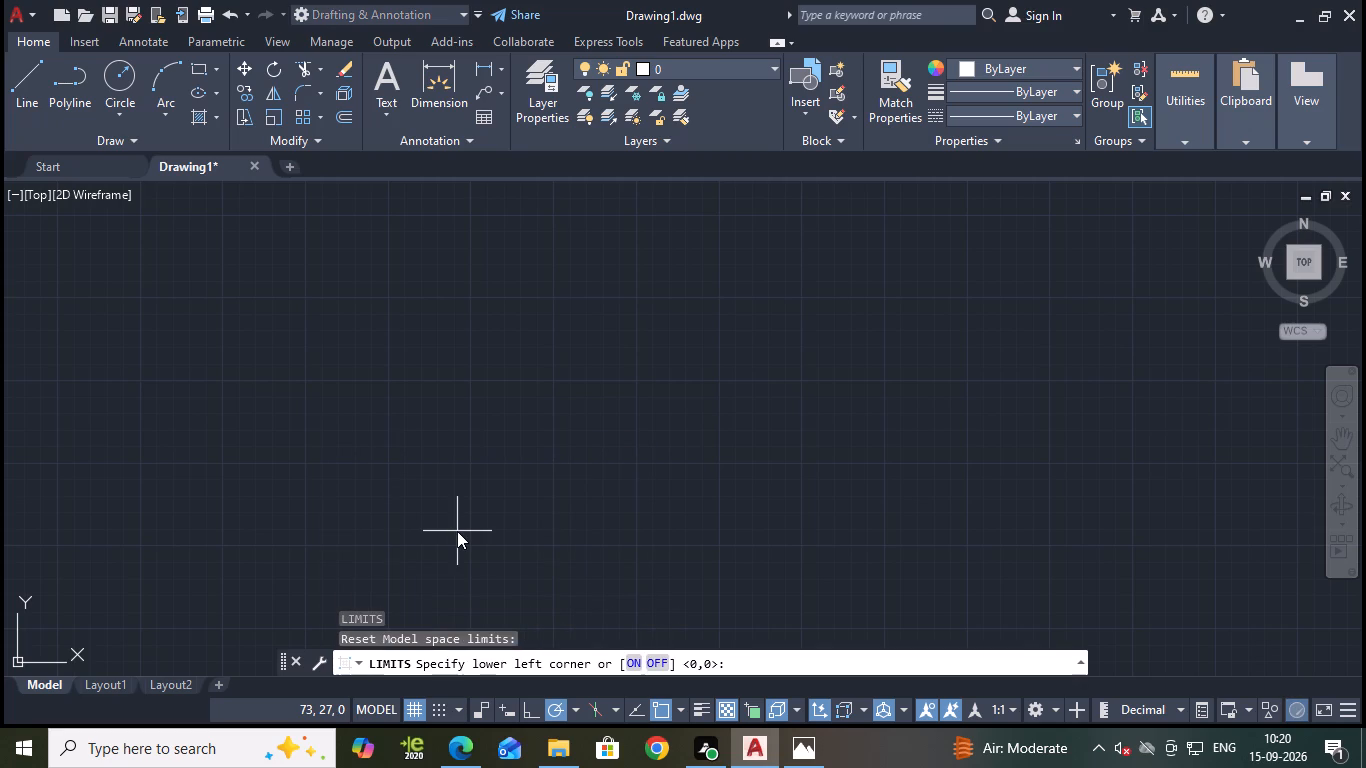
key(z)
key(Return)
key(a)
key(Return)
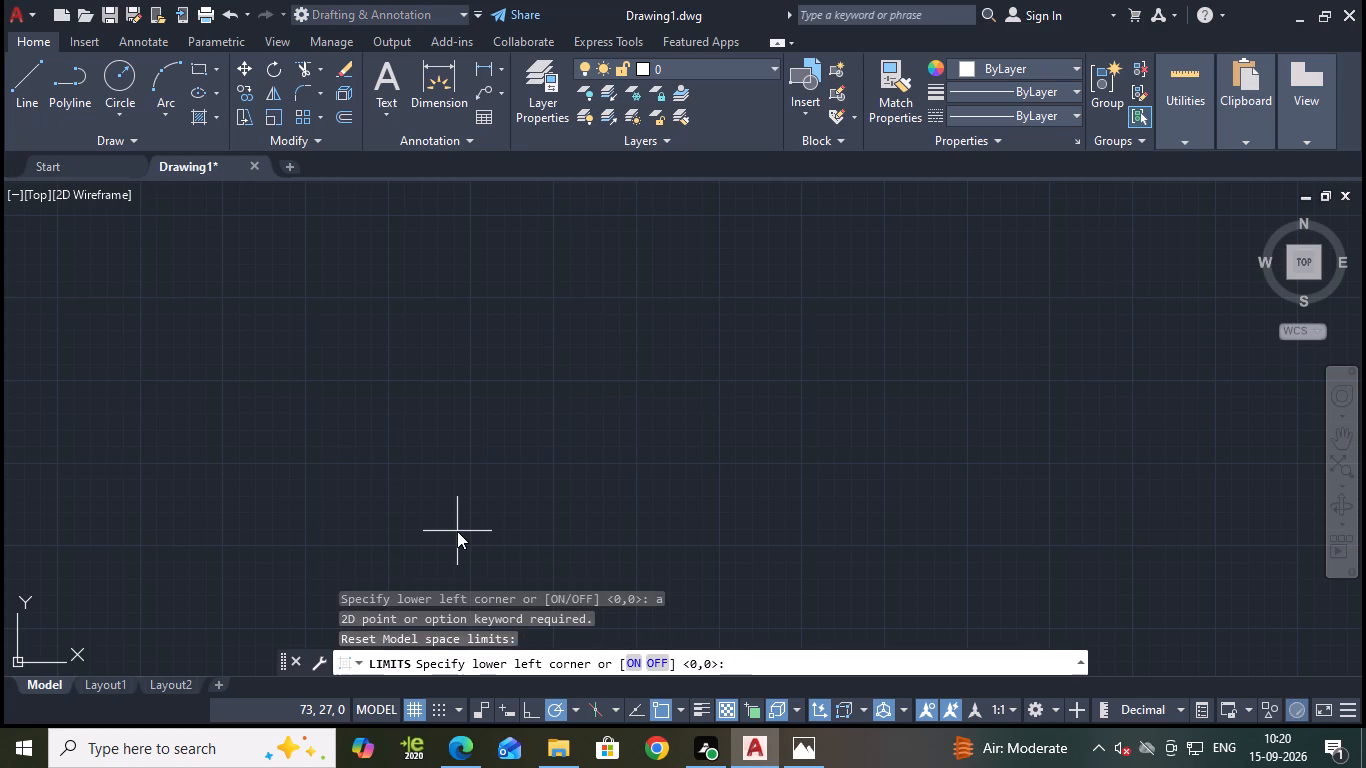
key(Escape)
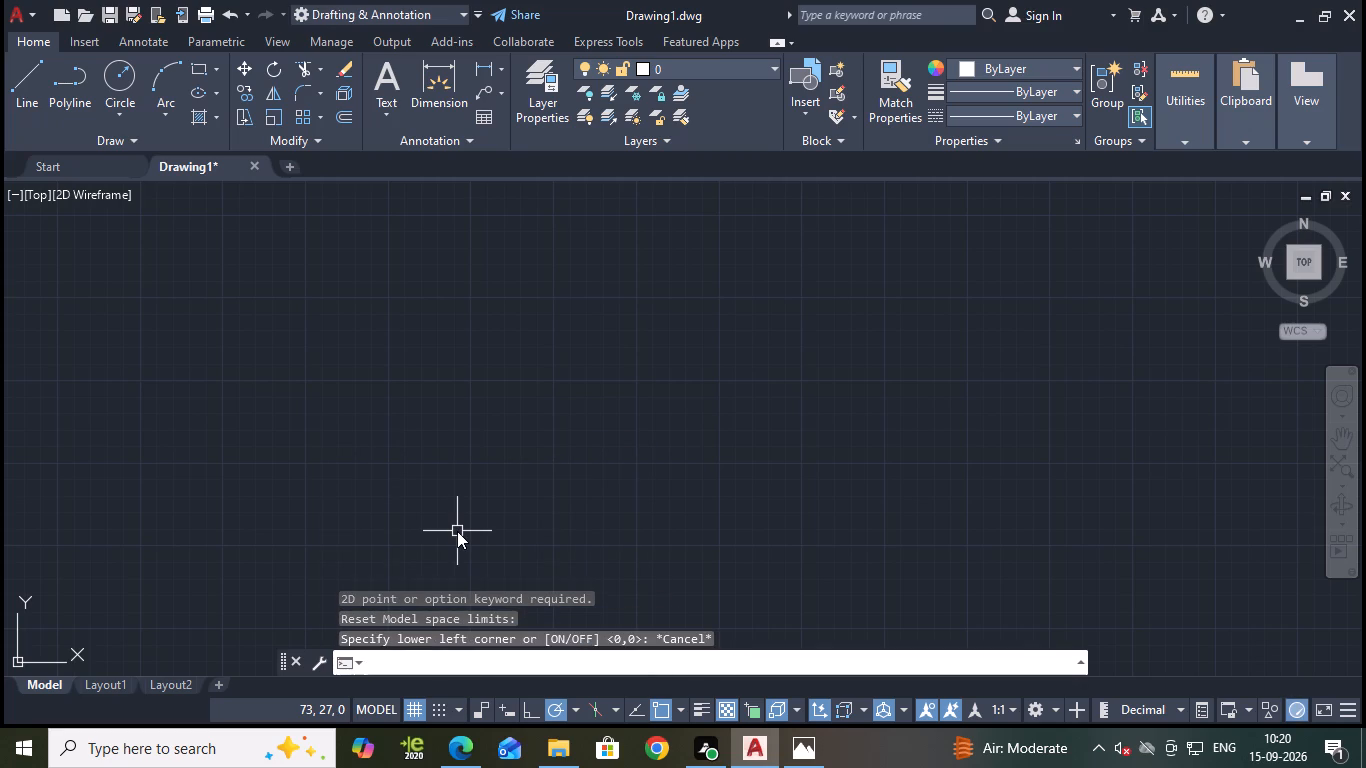
Zoom with the All option to fit the drawing limits in the view.
key(z)
key(Return)
key(a)
key(Return)
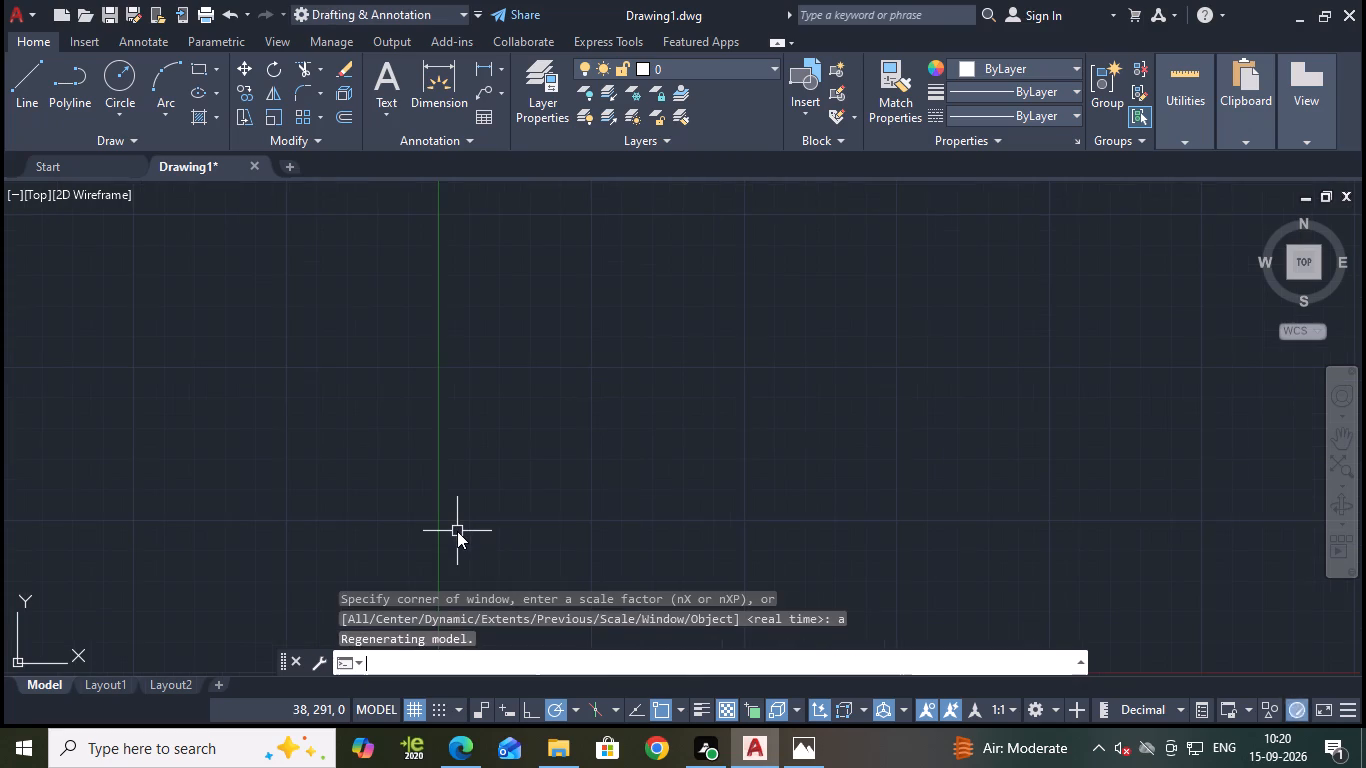
Turn off the grid display.
scroll(781, 468, down, 2)
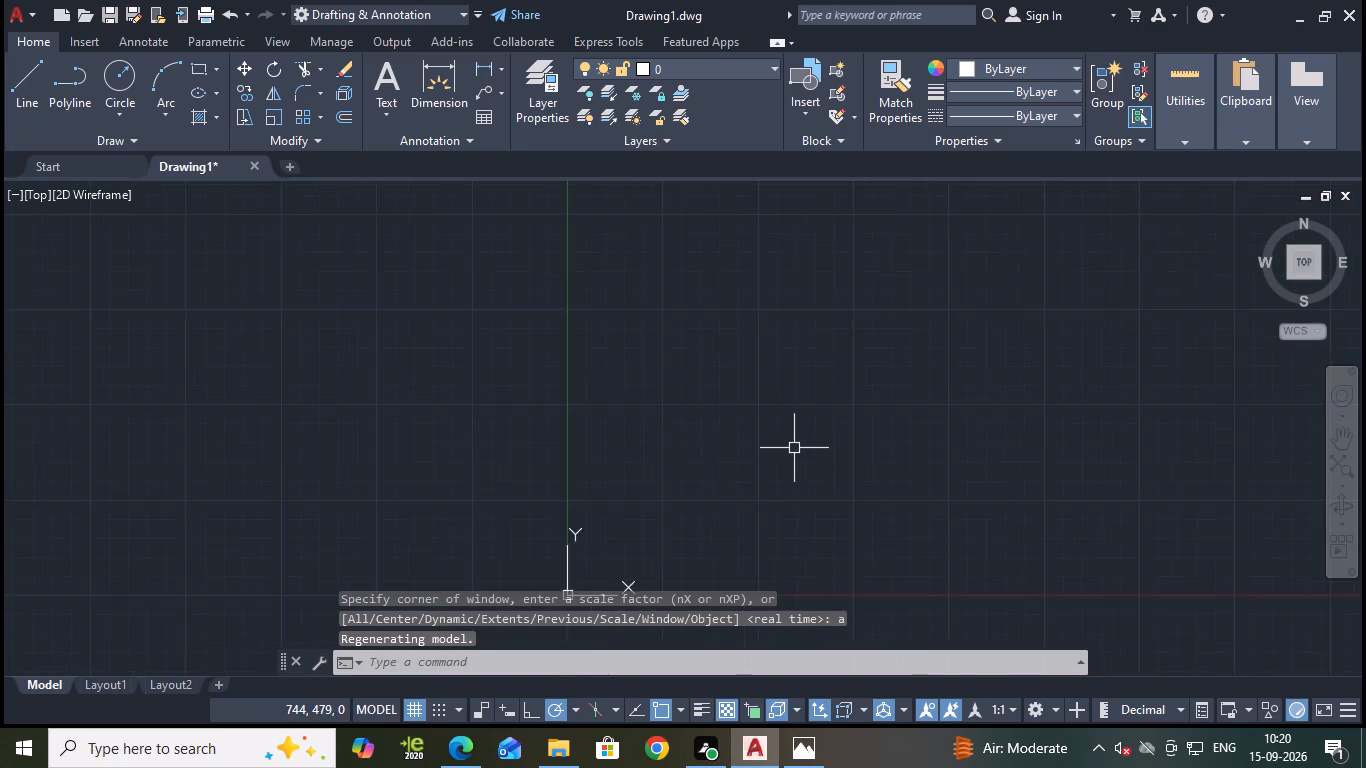
scroll(794, 448, down, 4)
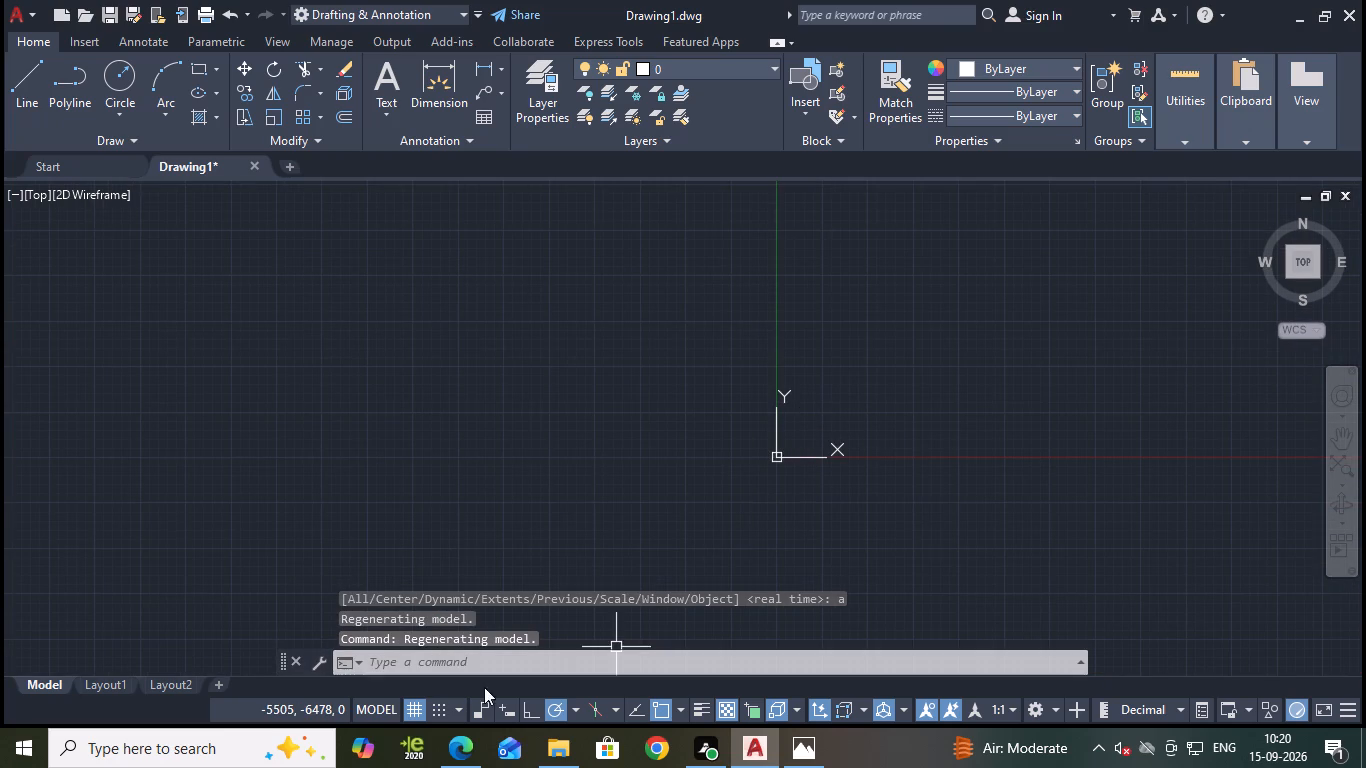
click(408, 711)
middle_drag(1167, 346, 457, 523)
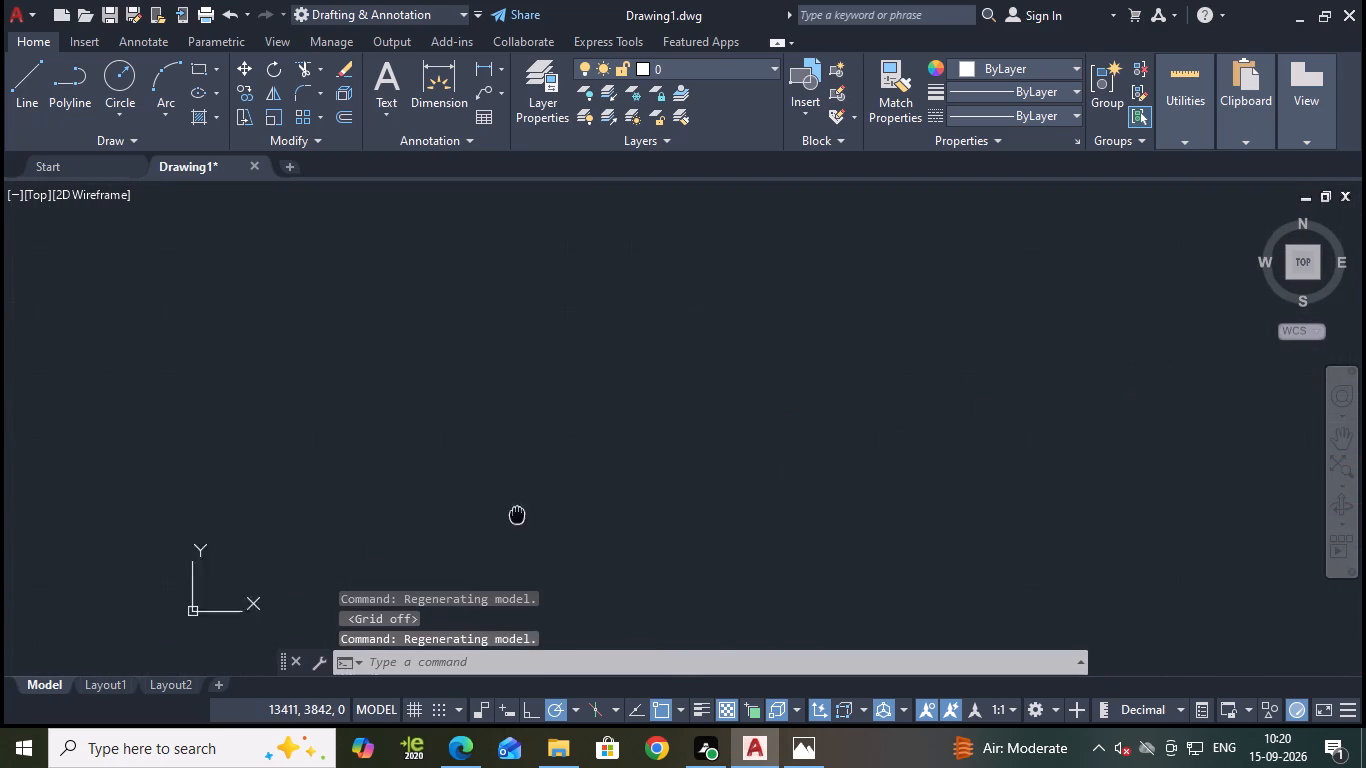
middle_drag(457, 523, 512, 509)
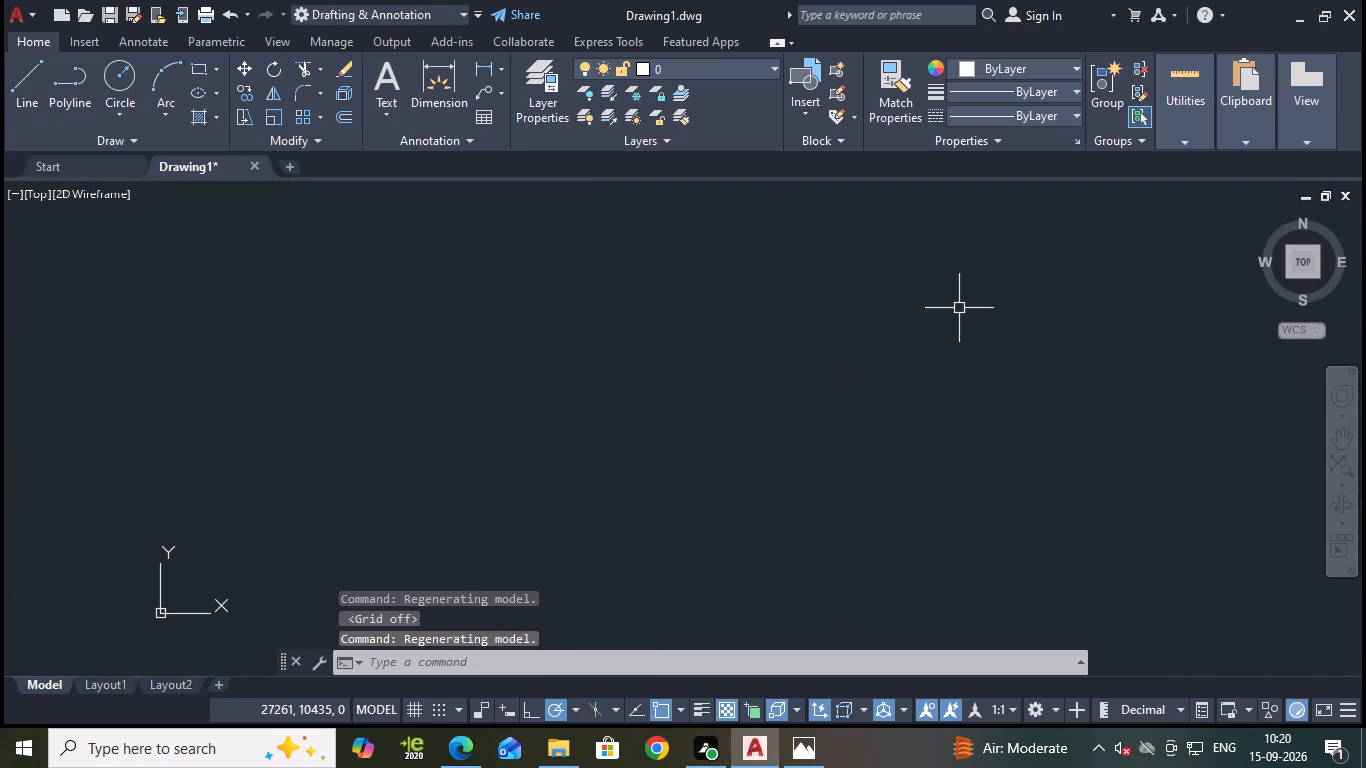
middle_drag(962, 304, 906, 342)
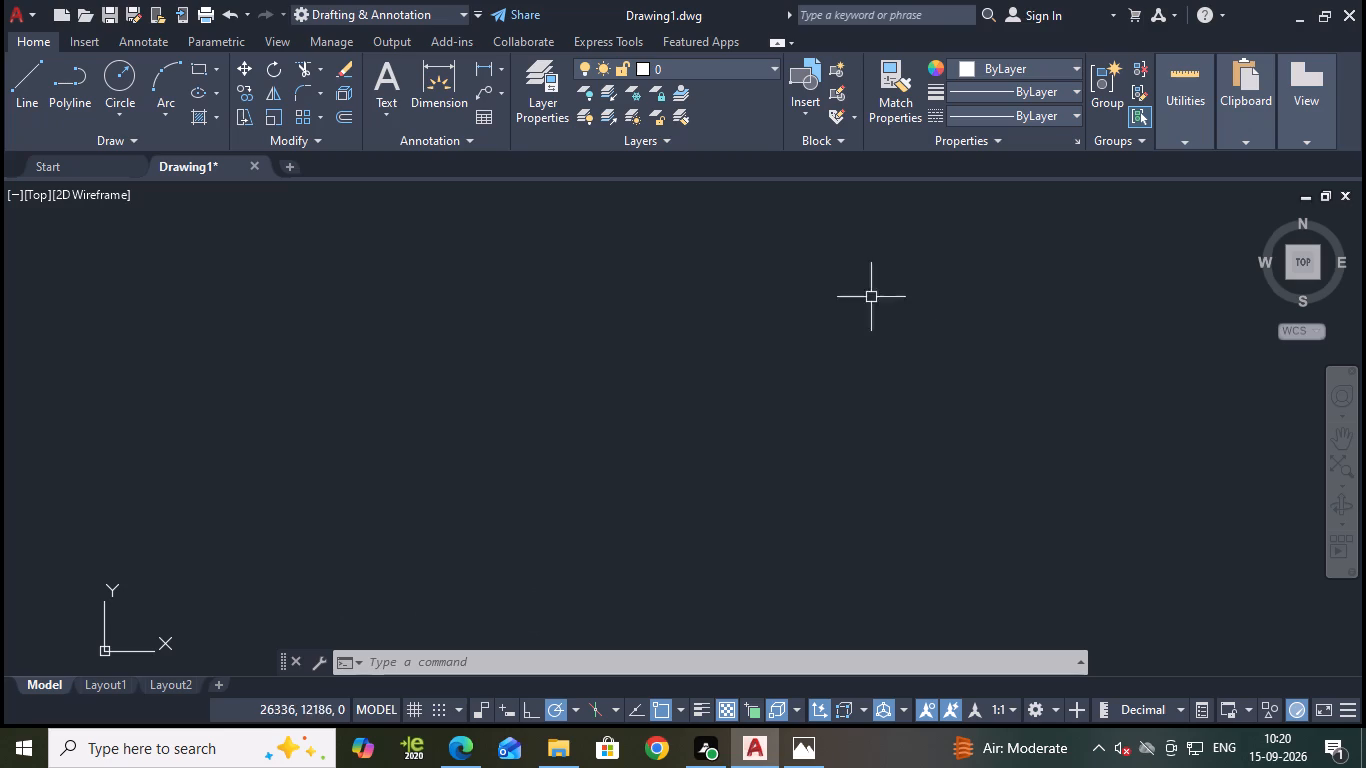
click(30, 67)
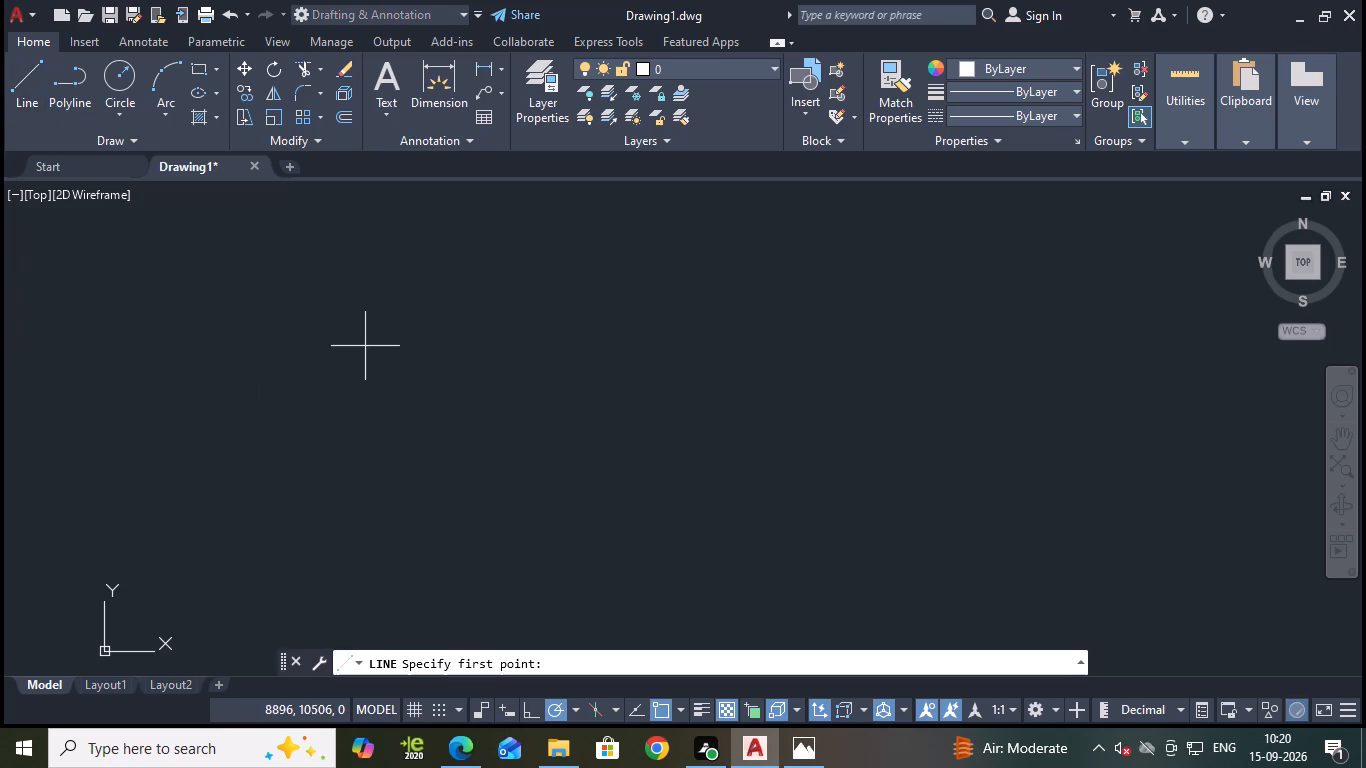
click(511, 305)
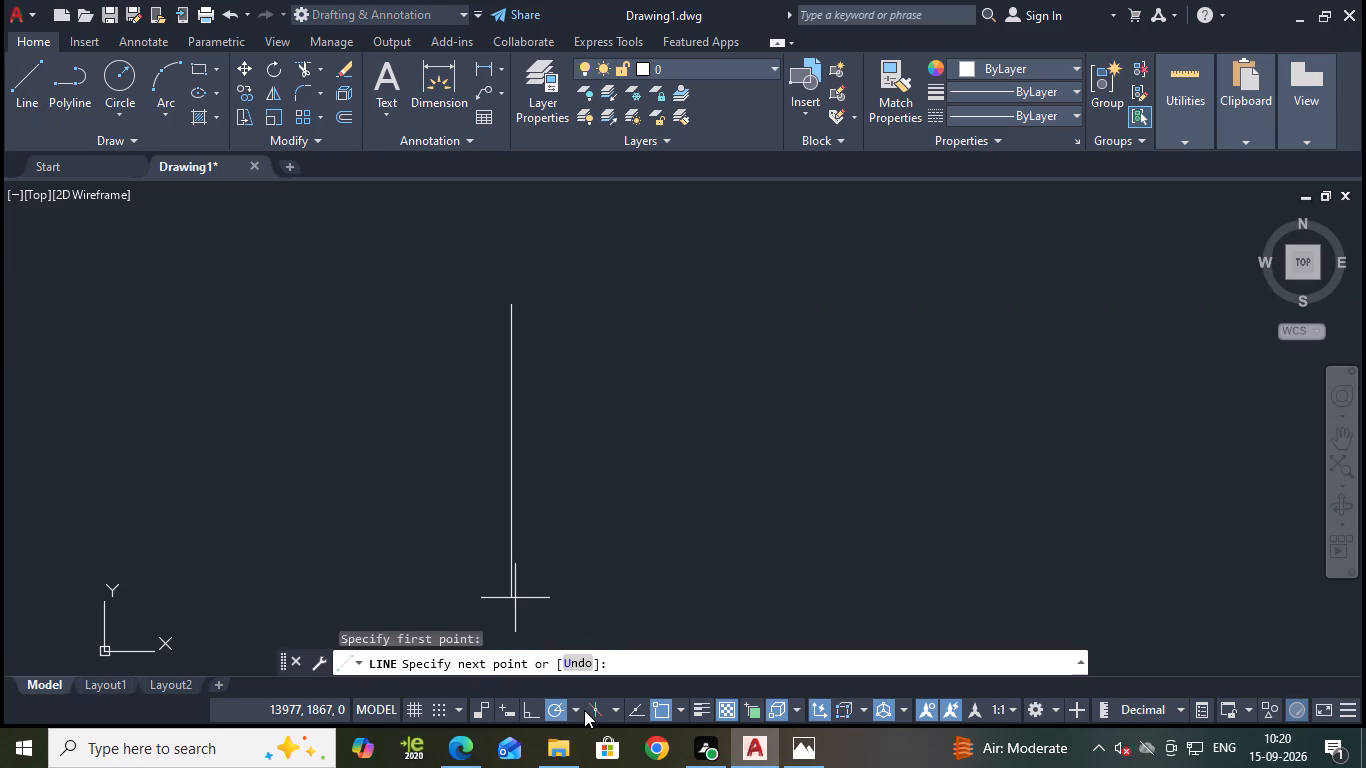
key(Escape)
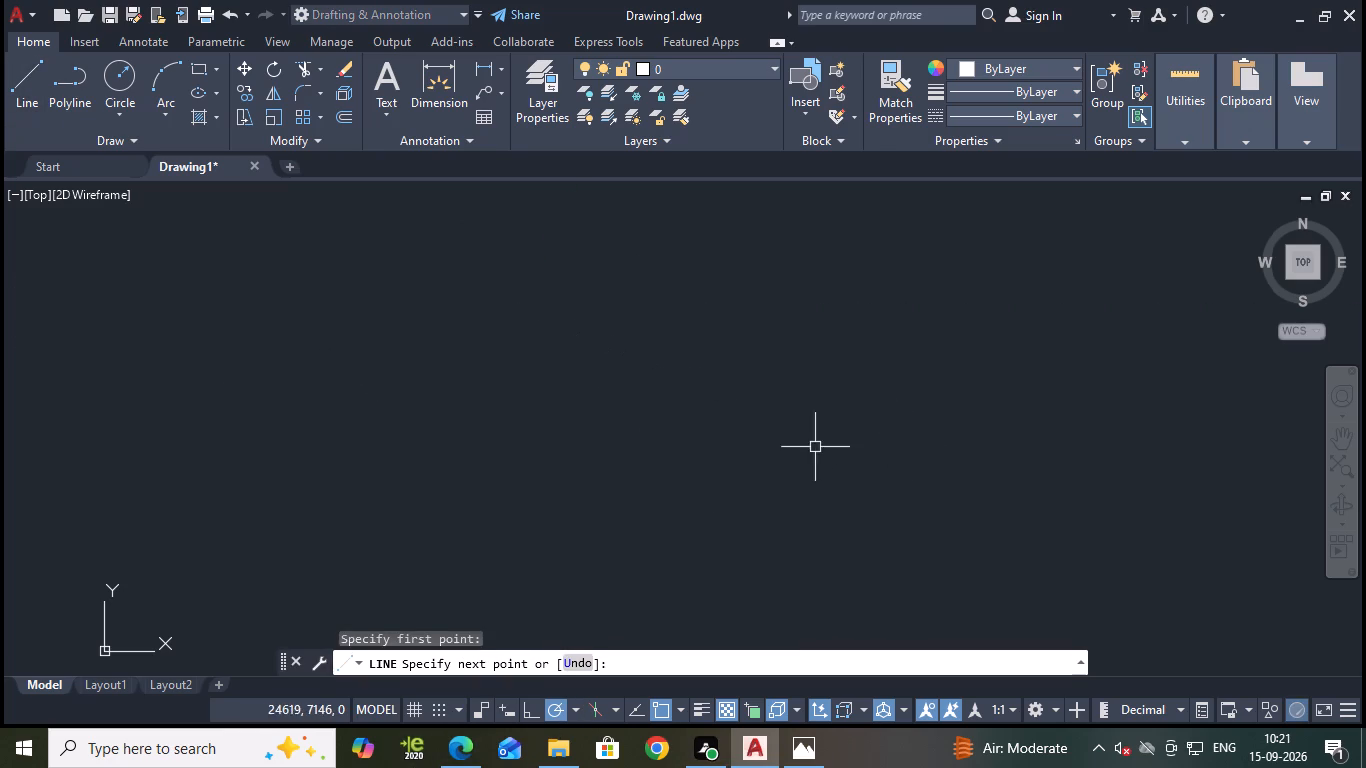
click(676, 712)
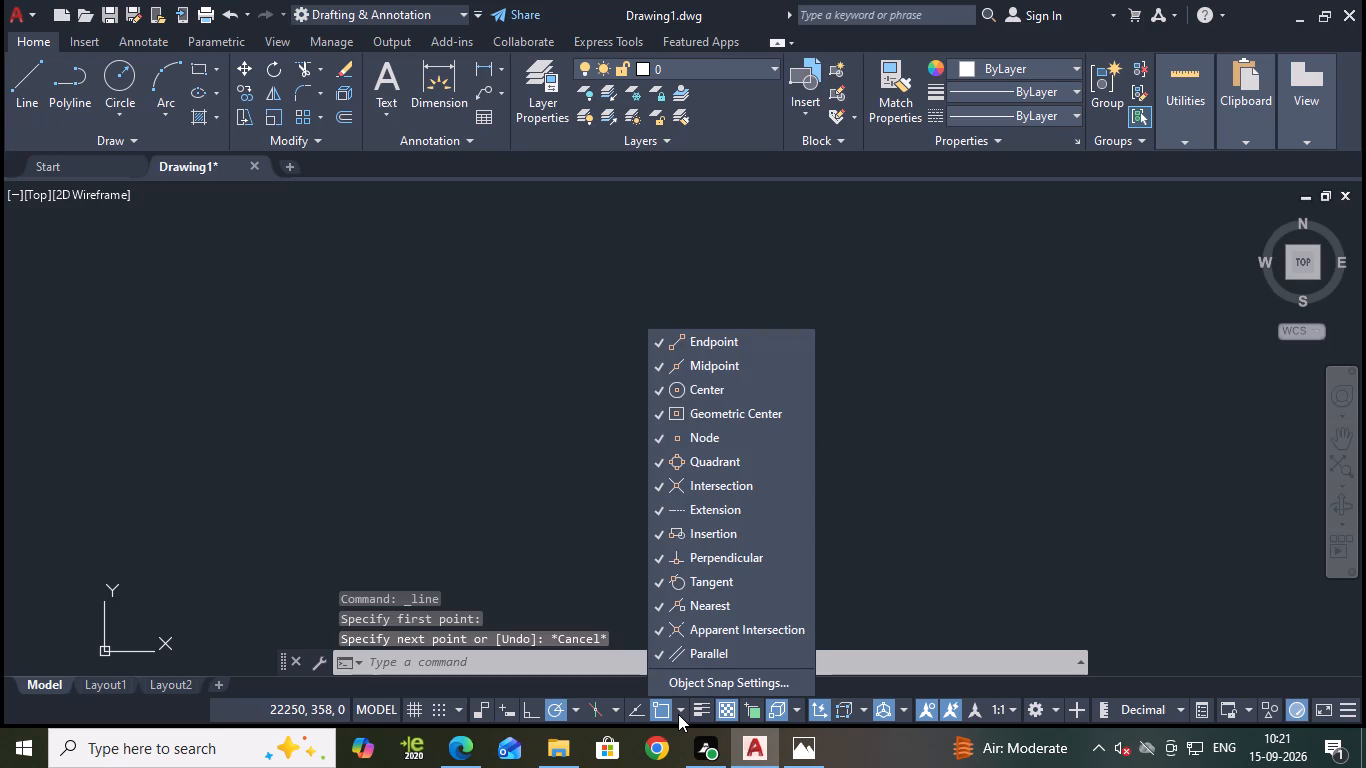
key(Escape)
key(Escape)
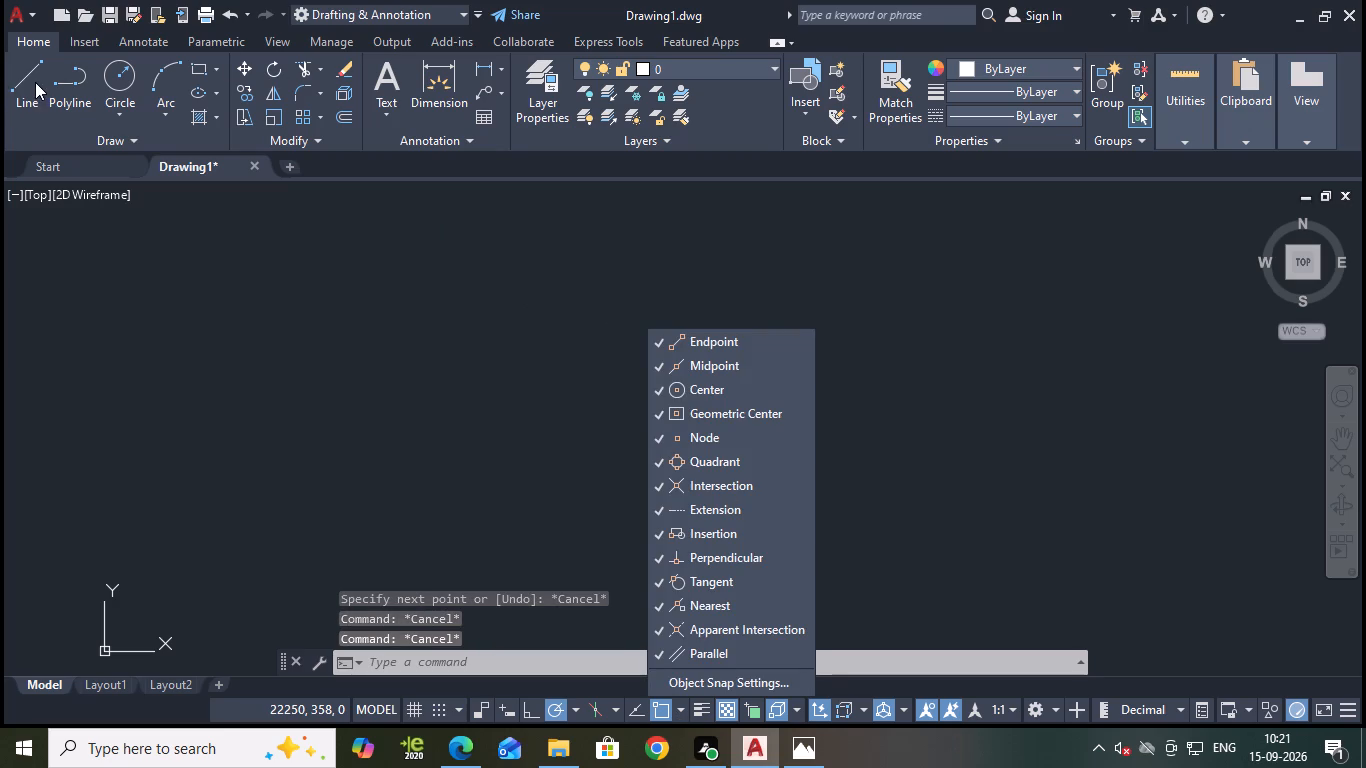
Draw a 184 mm horizontal line to the right and continue it with a 475 mm vertical line downward.
click(35, 82)
click(450, 340)
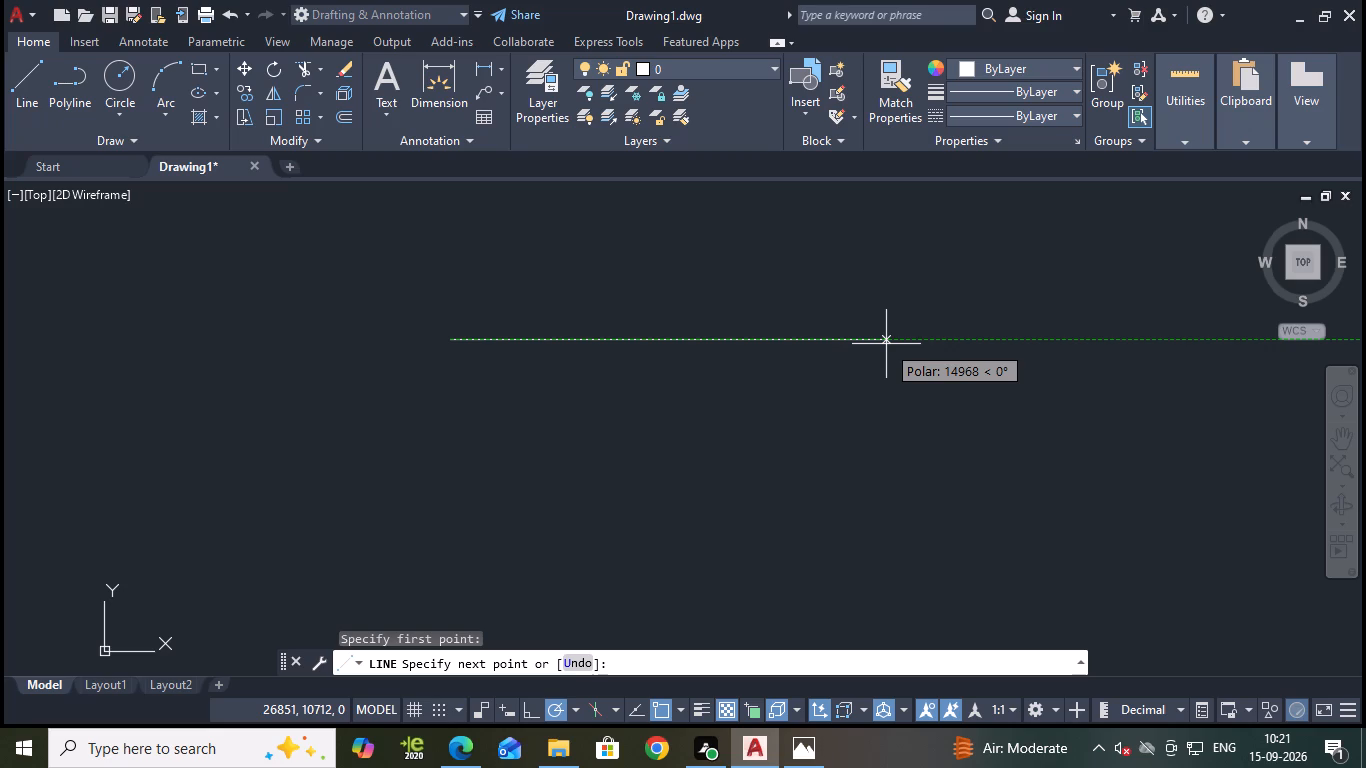
text(184)
key(Return)
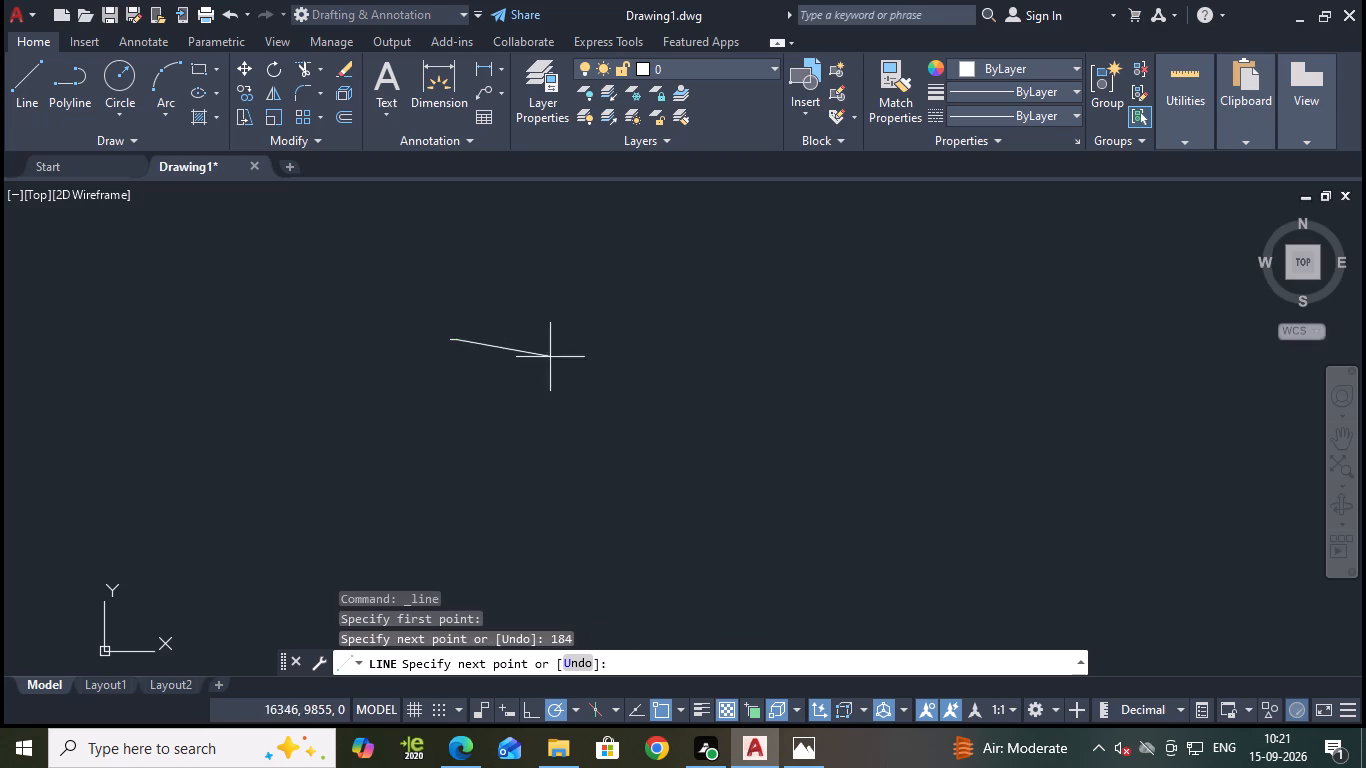
scroll(536, 355, up, 3)
middle_drag(454, 337, 875, 350)
scroll(760, 314, up, 3)
middle_drag(618, 304, 1159, 410)
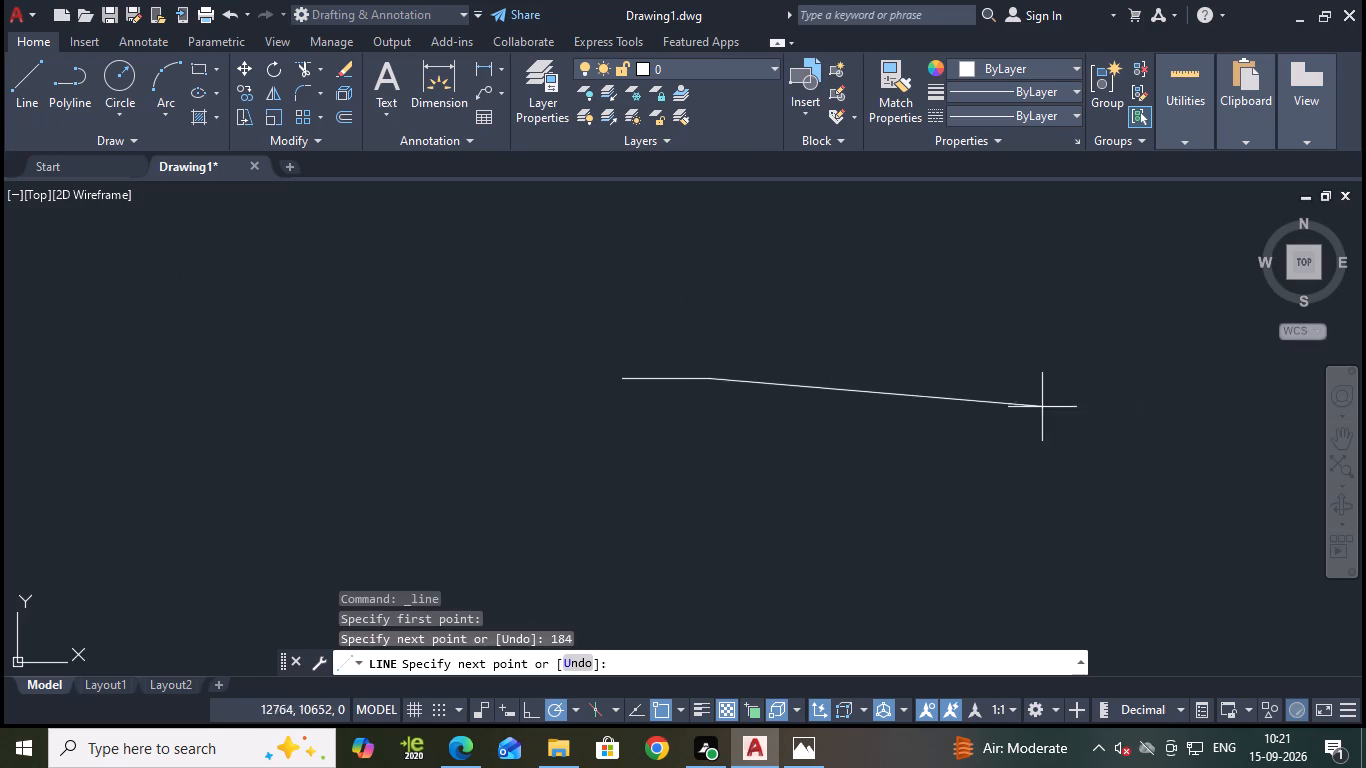
scroll(924, 402, up, 2)
middle_drag(814, 398, 1294, 484)
scroll(1097, 481, up, 2)
middle_drag(1002, 493, 1275, 428)
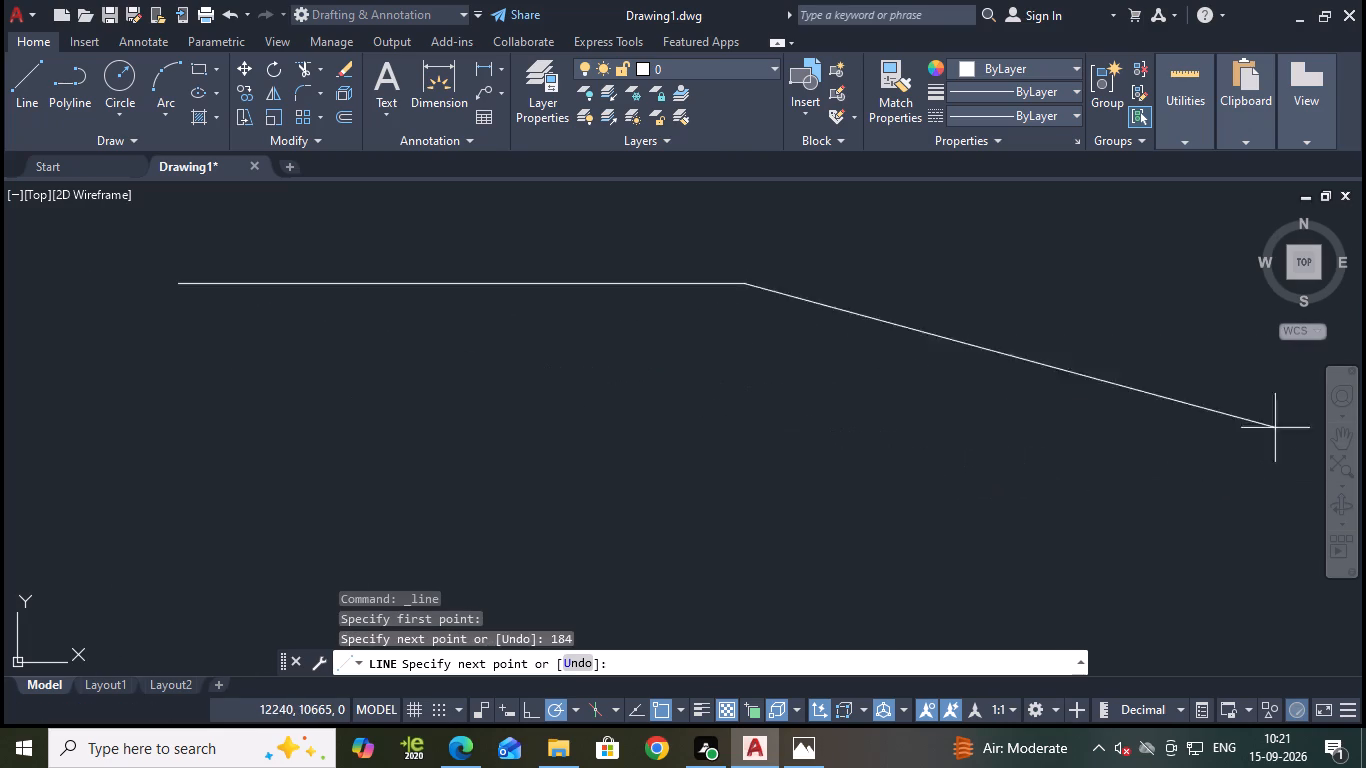
scroll(662, 517, down, 1)
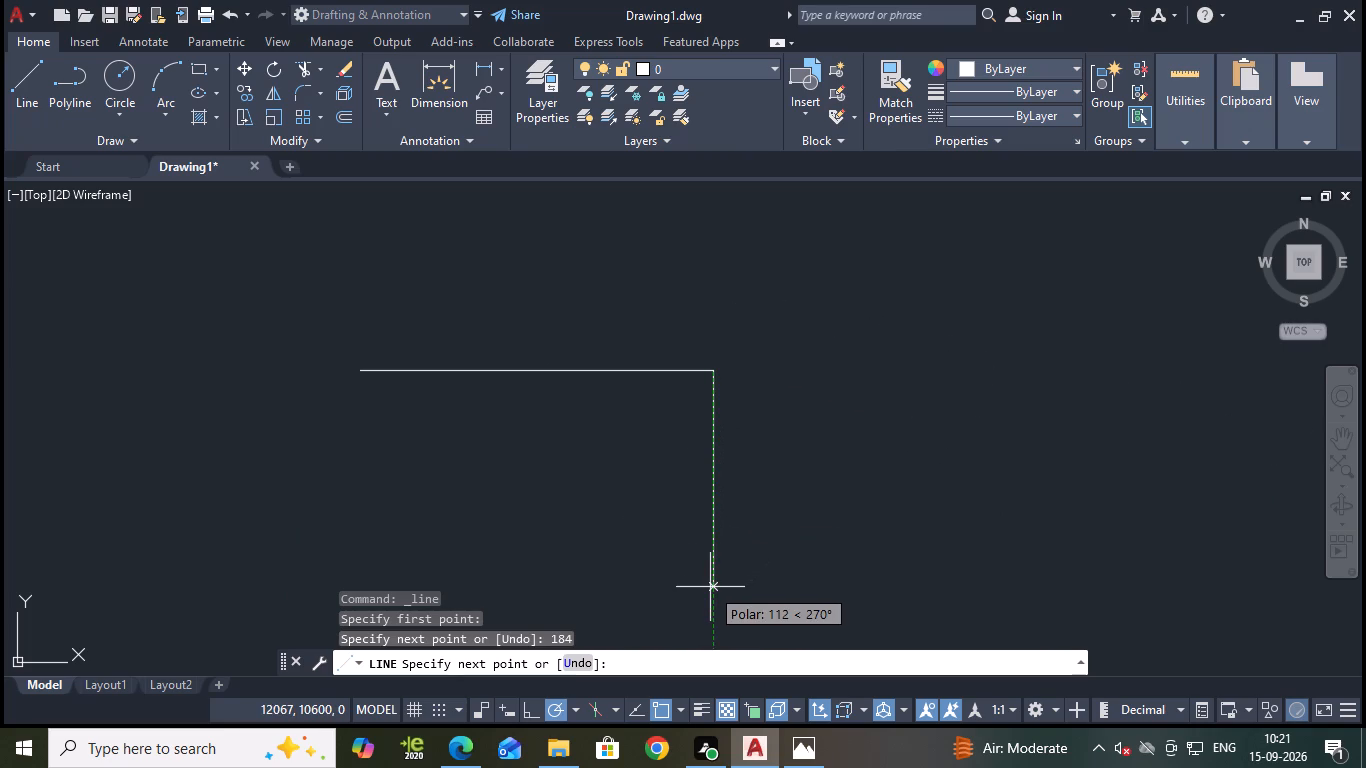
text(475)
key(Return)
Continue the outline 184 mm to the left and 475 mm upward to complete the rectangle.
scroll(725, 552, down, 3)
middle_drag(725, 552, 758, 459)
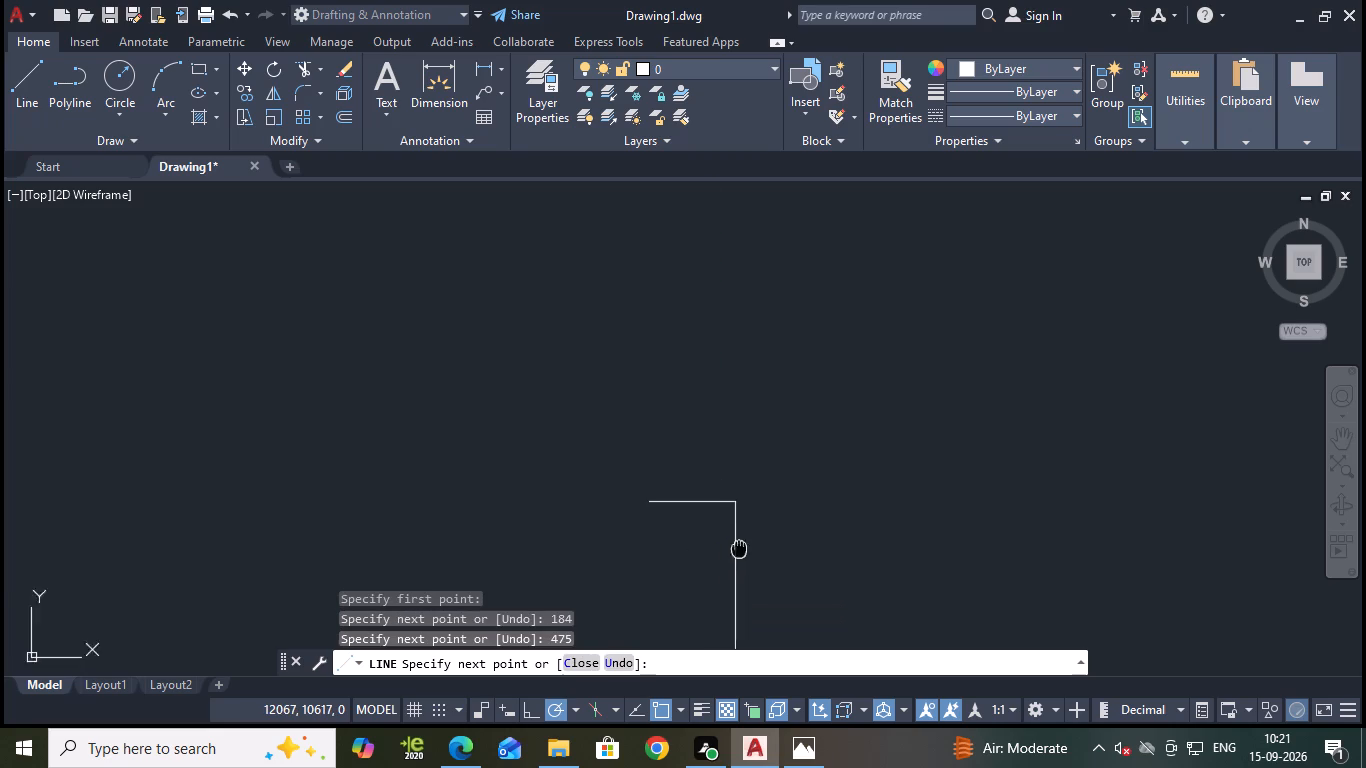
middle_drag(758, 459, 881, 130)
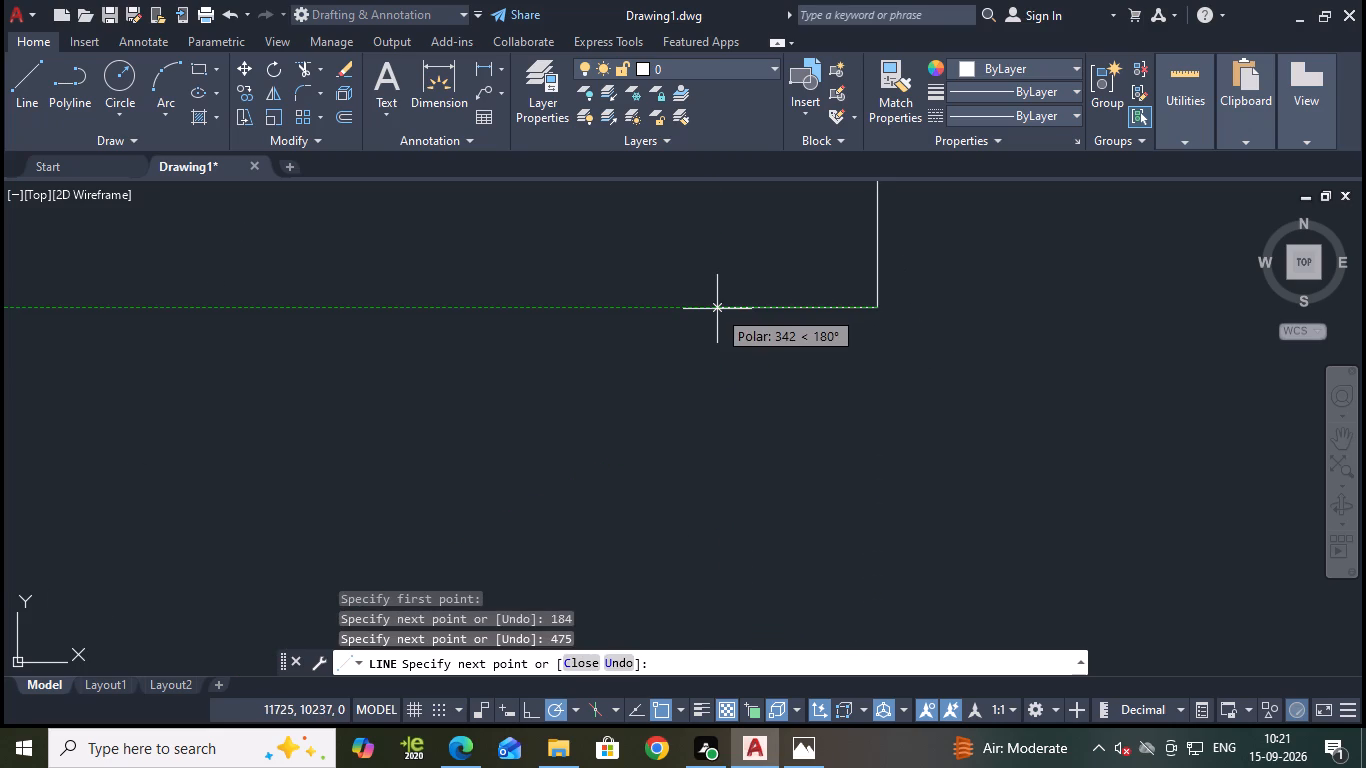
text(184)
key(Return)
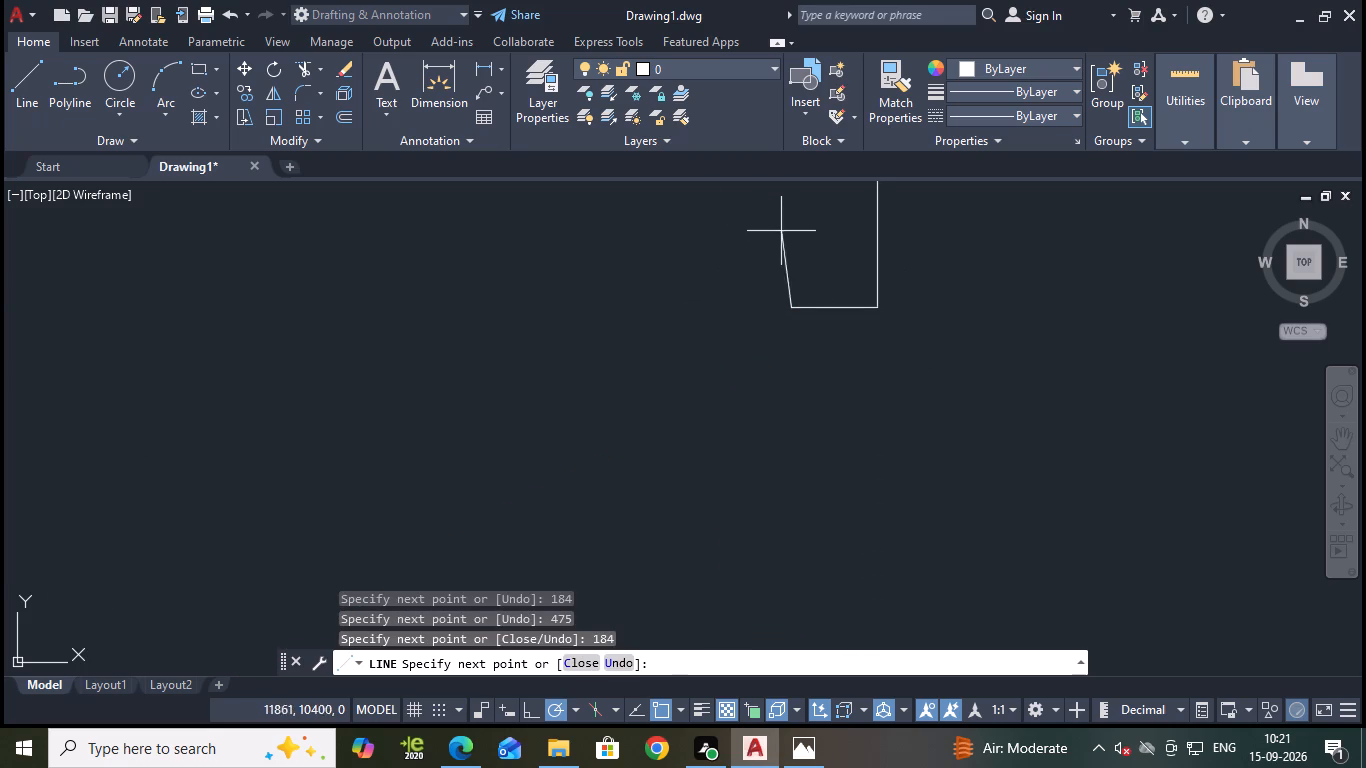
middle_drag(793, 288, 803, 687)
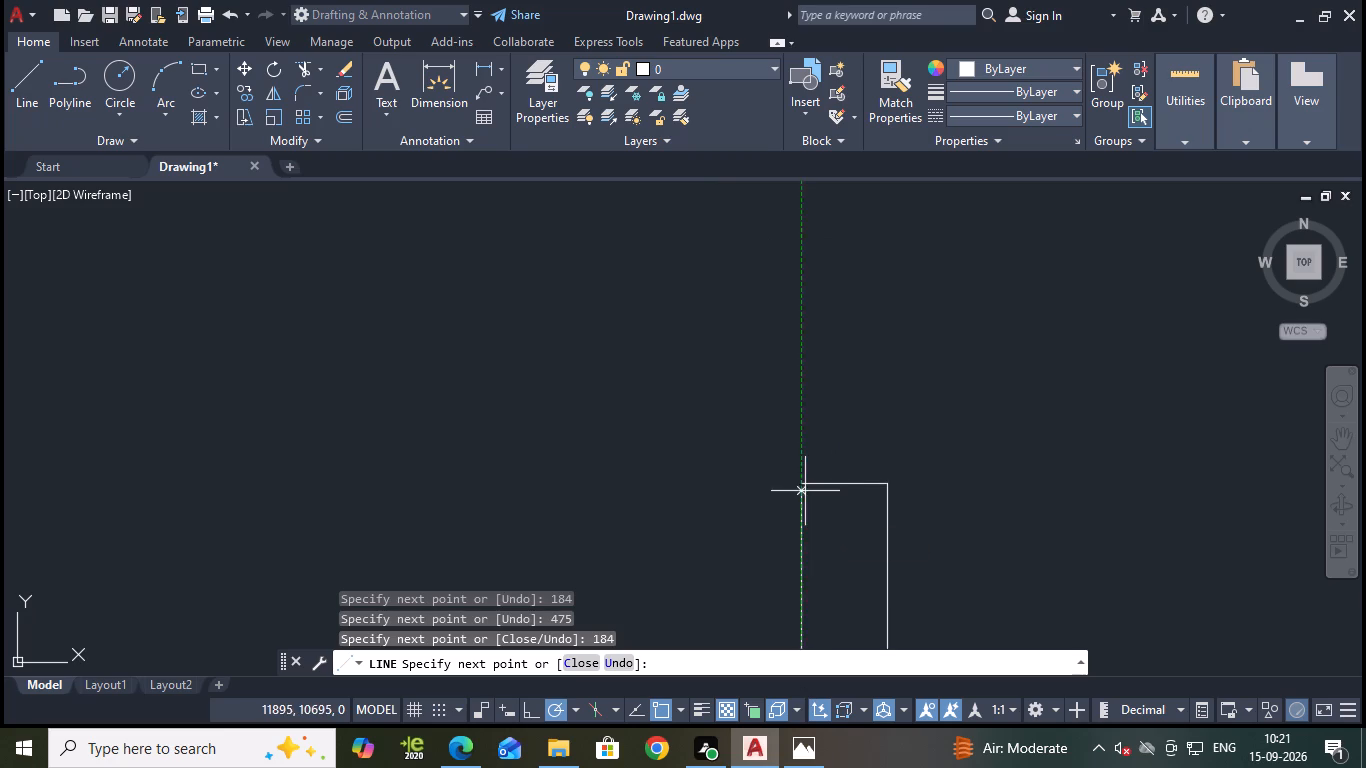
text(475)
key(Return)
key(Escape)
Draw a vertical centre line from the midpoint of the rectangle's top edge to the midpoint of its bottom edge.
scroll(845, 533, up, 2)
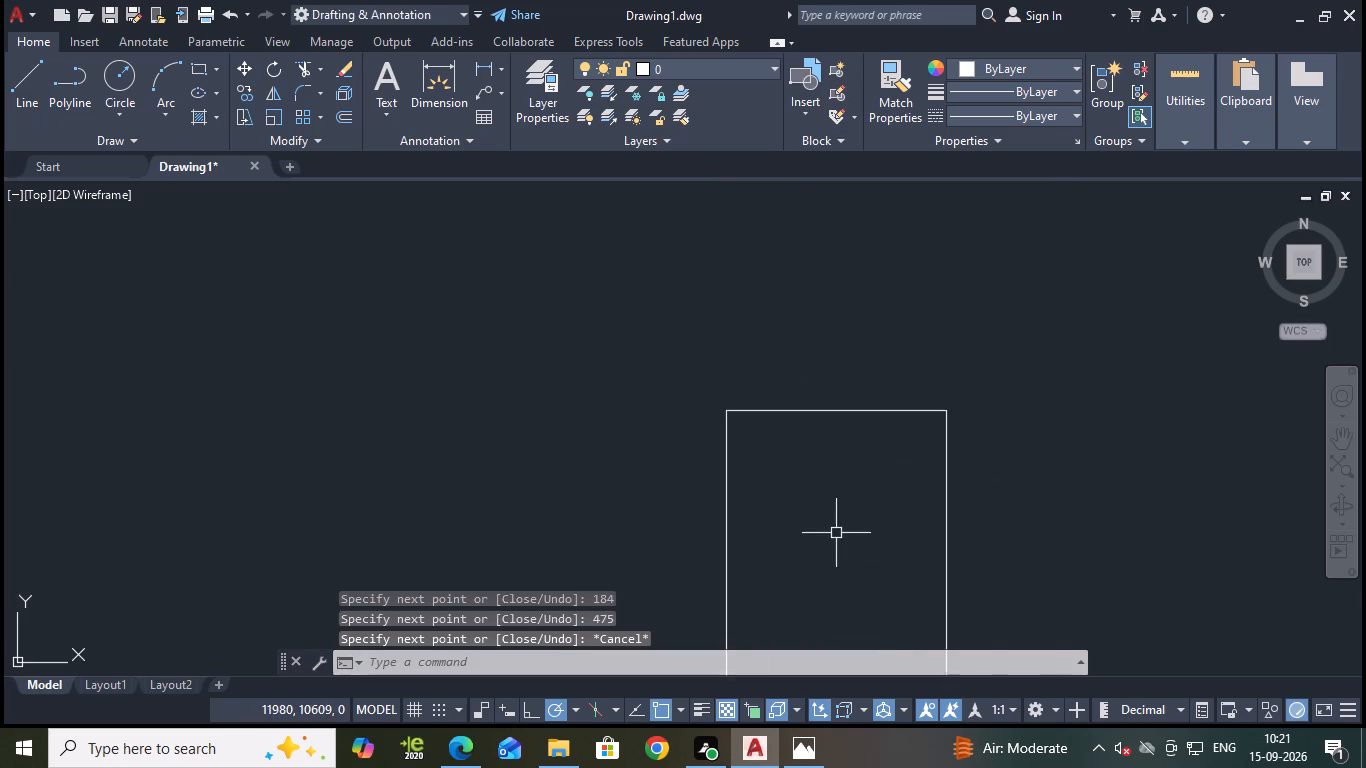
middle_drag(833, 529, 877, 352)
scroll(877, 352, up, 1)
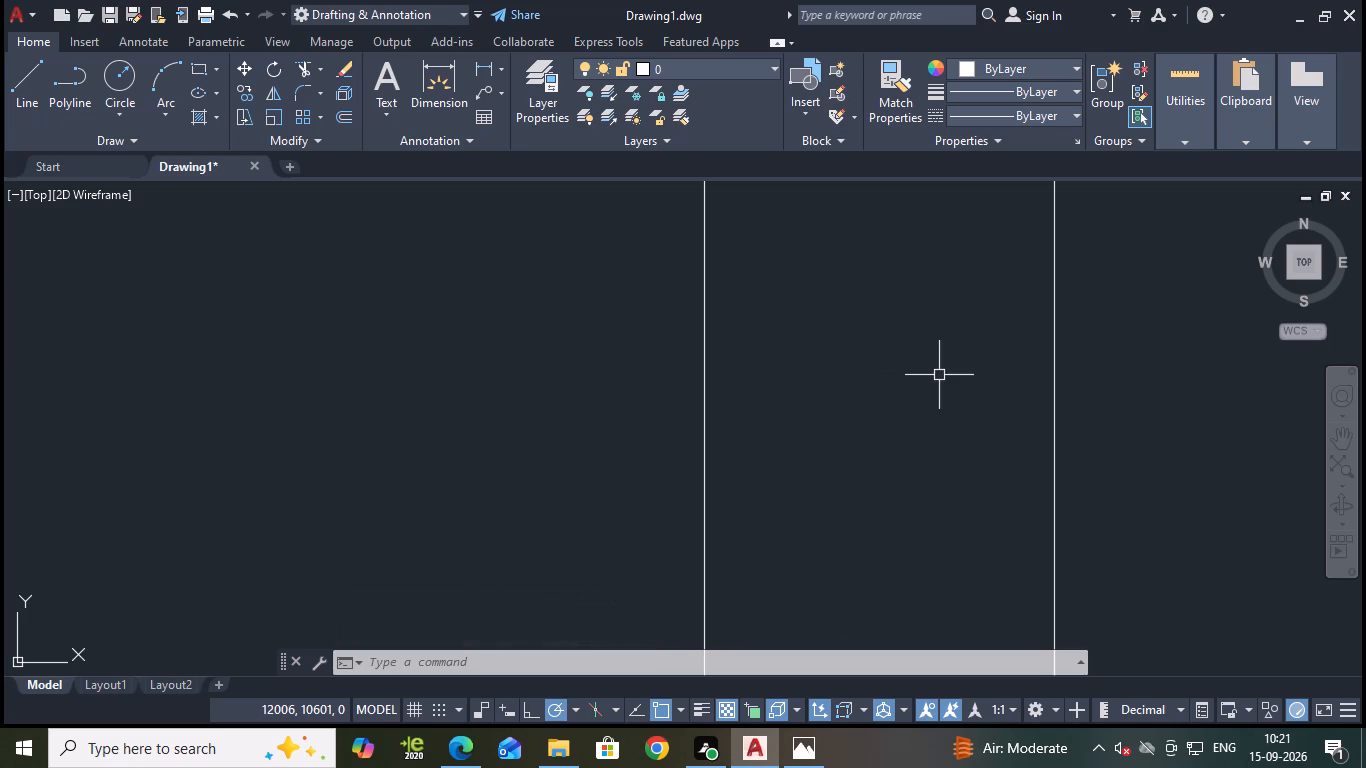
scroll(941, 375, down, 2)
middle_drag(941, 374, 887, 269)
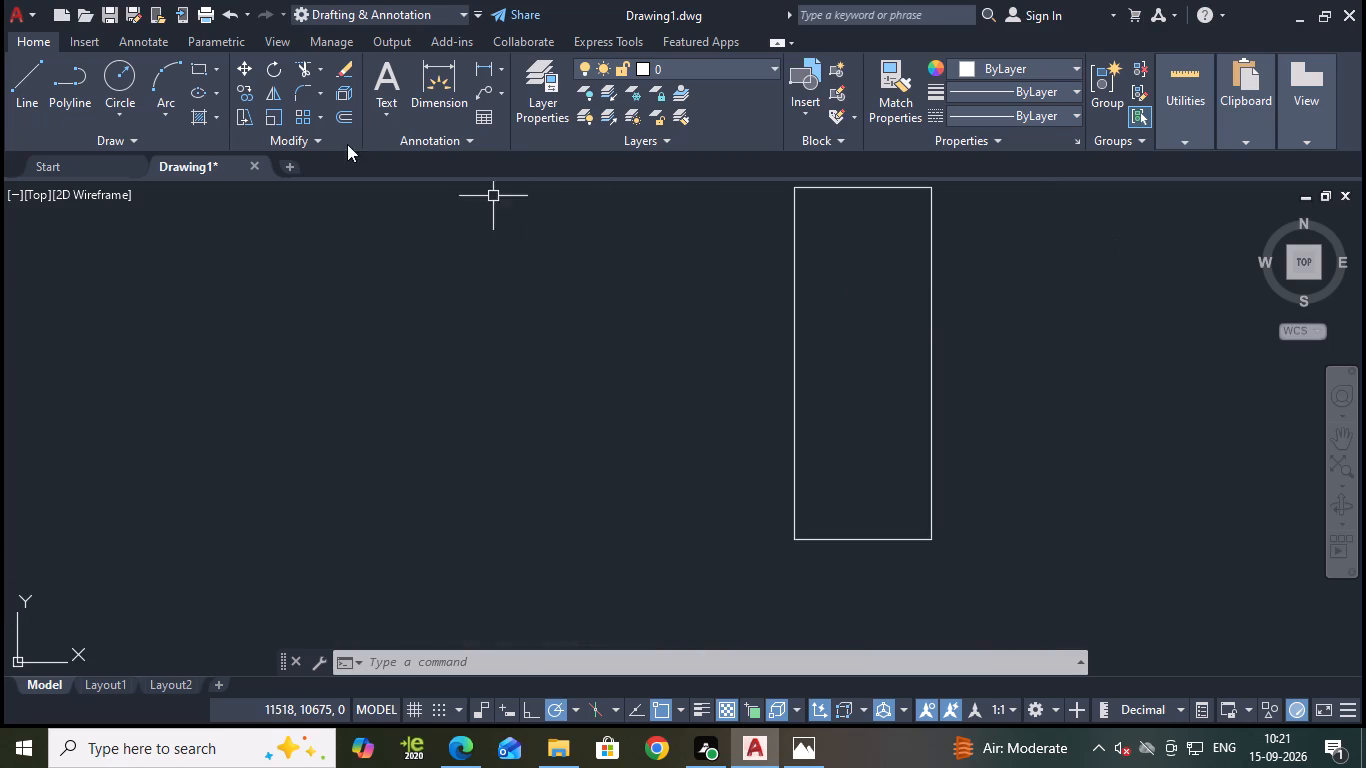
click(30, 71)
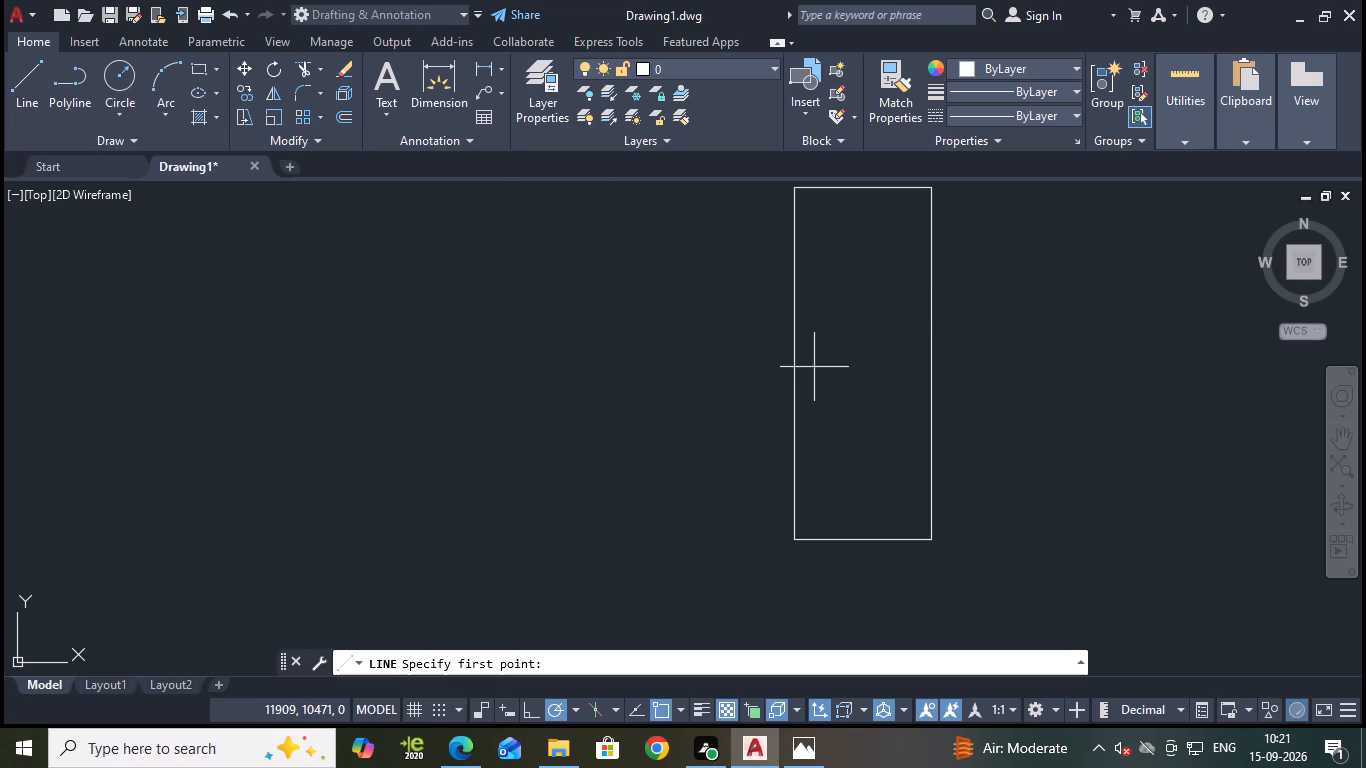
middle_drag(906, 351, 853, 404)
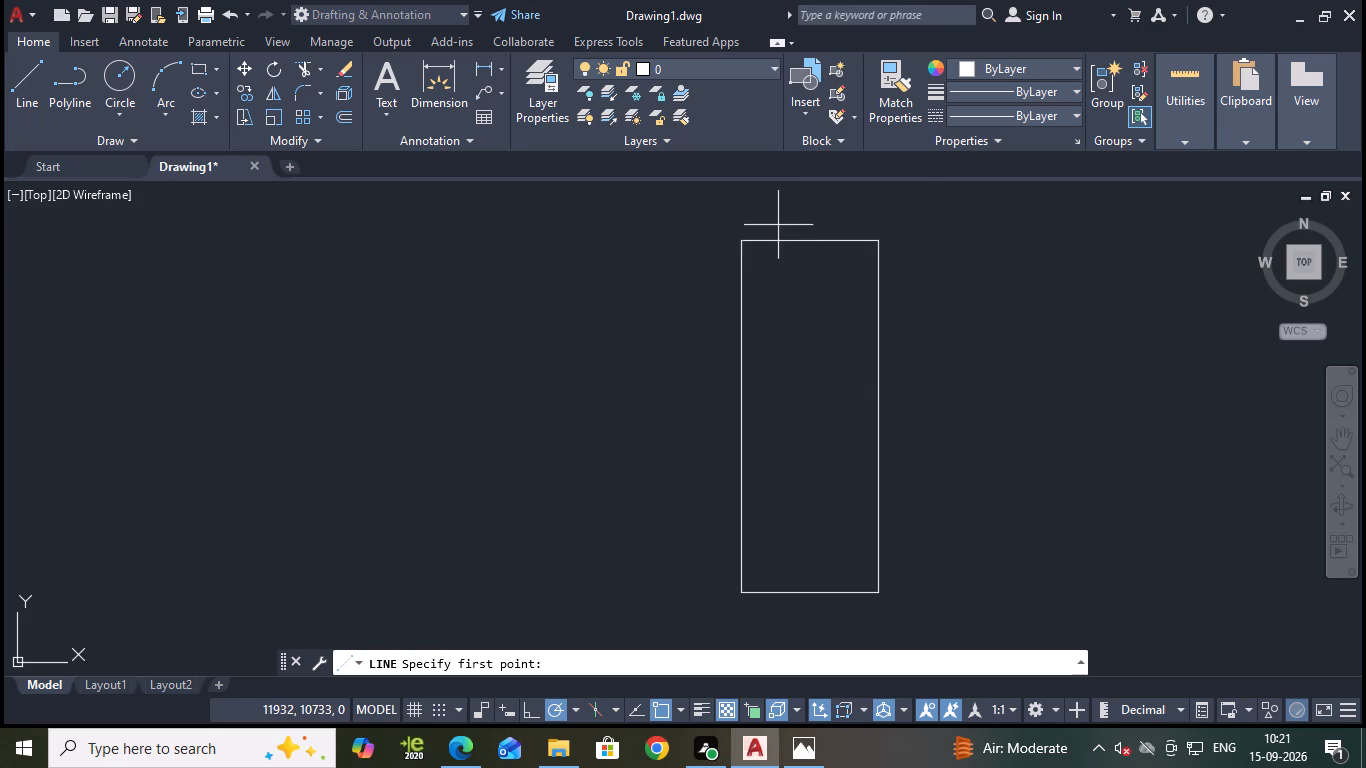
click(811, 238)
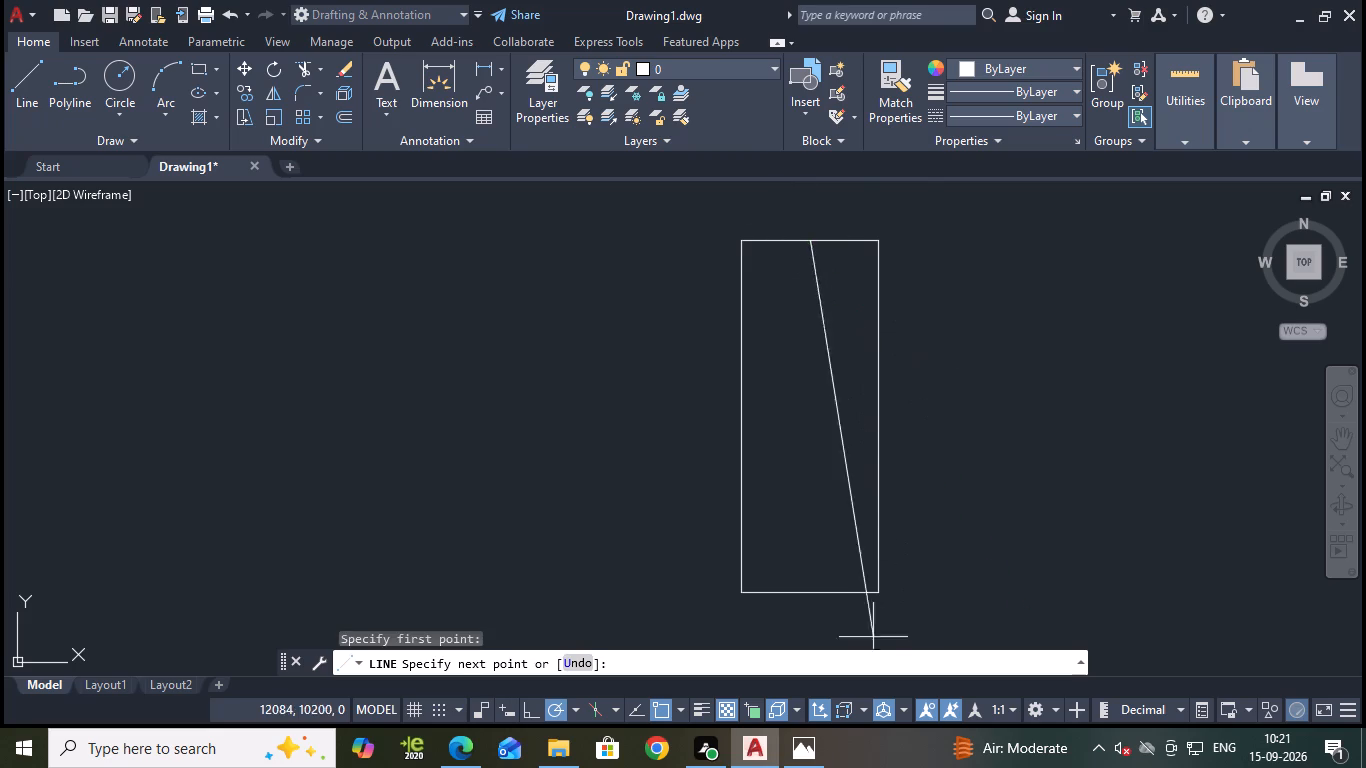
click(810, 595)
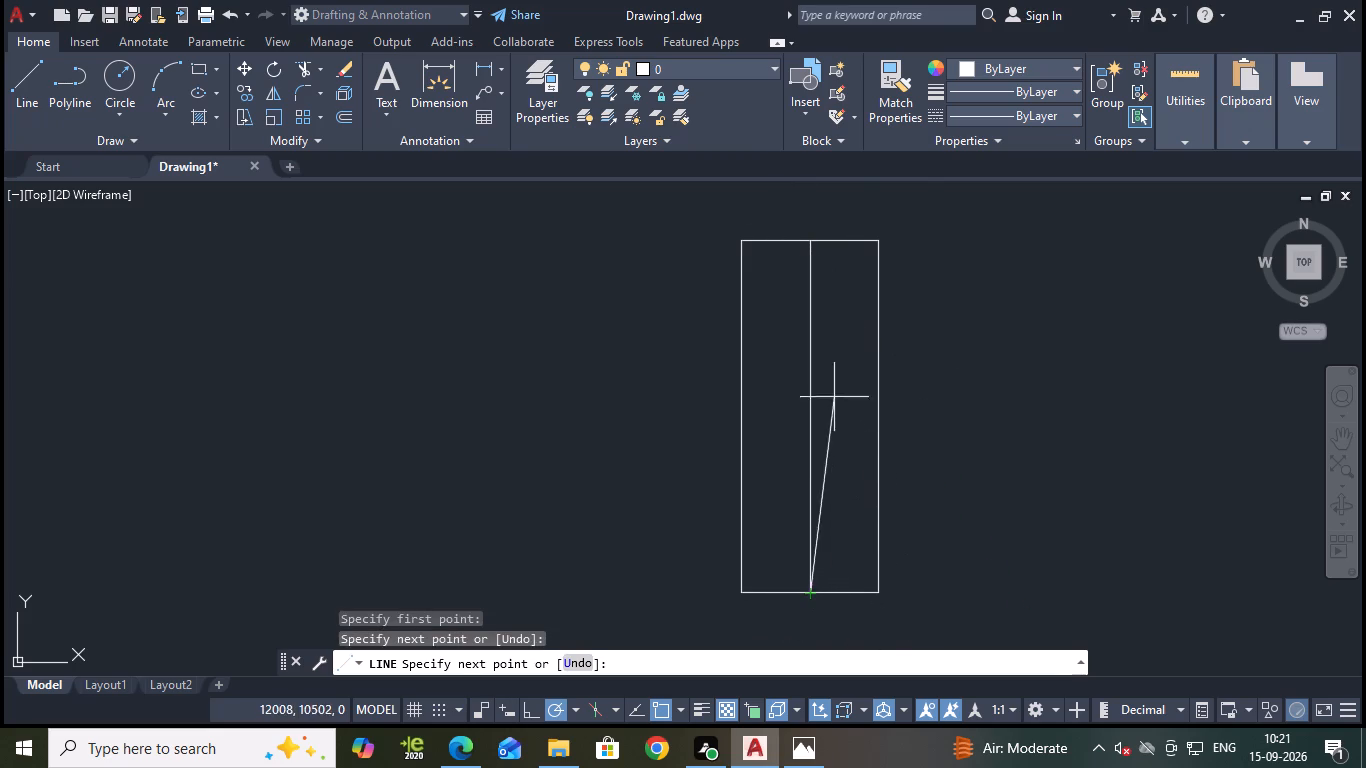
key(Escape)
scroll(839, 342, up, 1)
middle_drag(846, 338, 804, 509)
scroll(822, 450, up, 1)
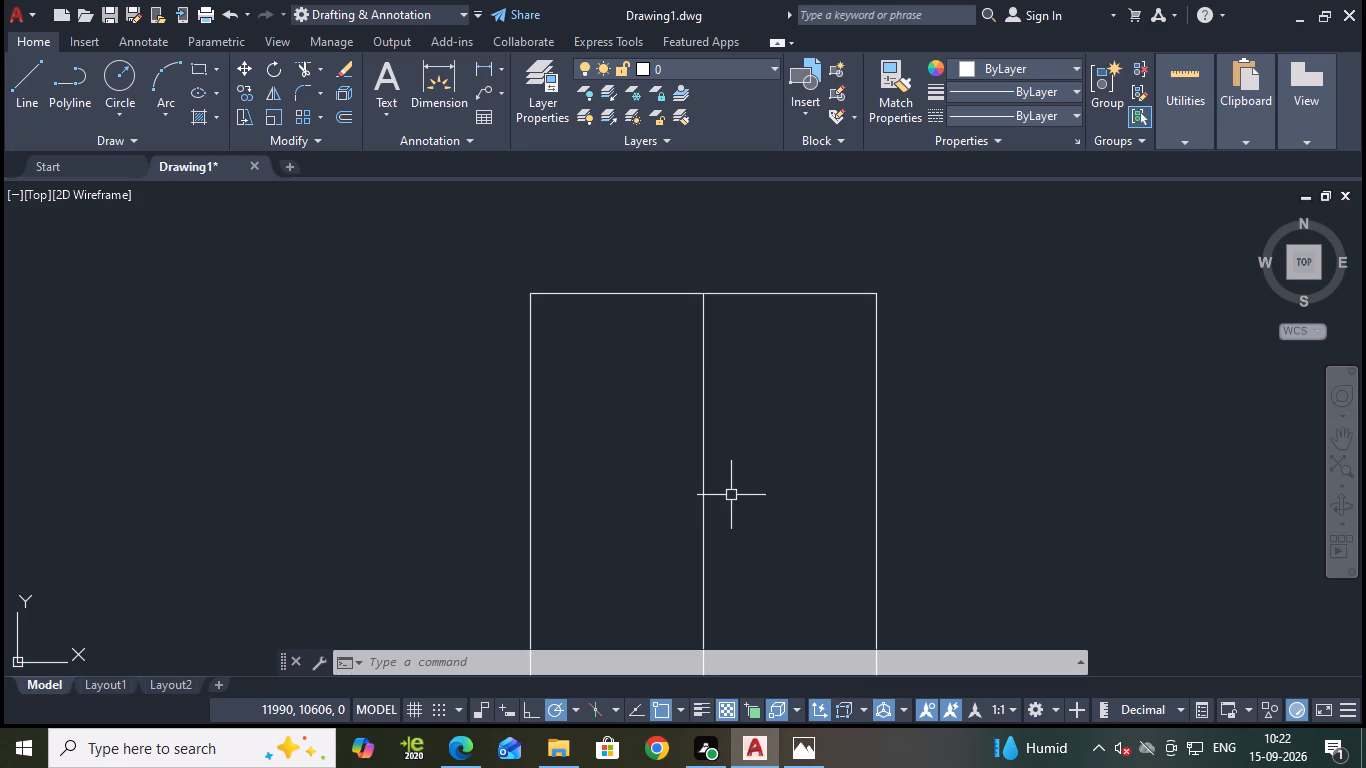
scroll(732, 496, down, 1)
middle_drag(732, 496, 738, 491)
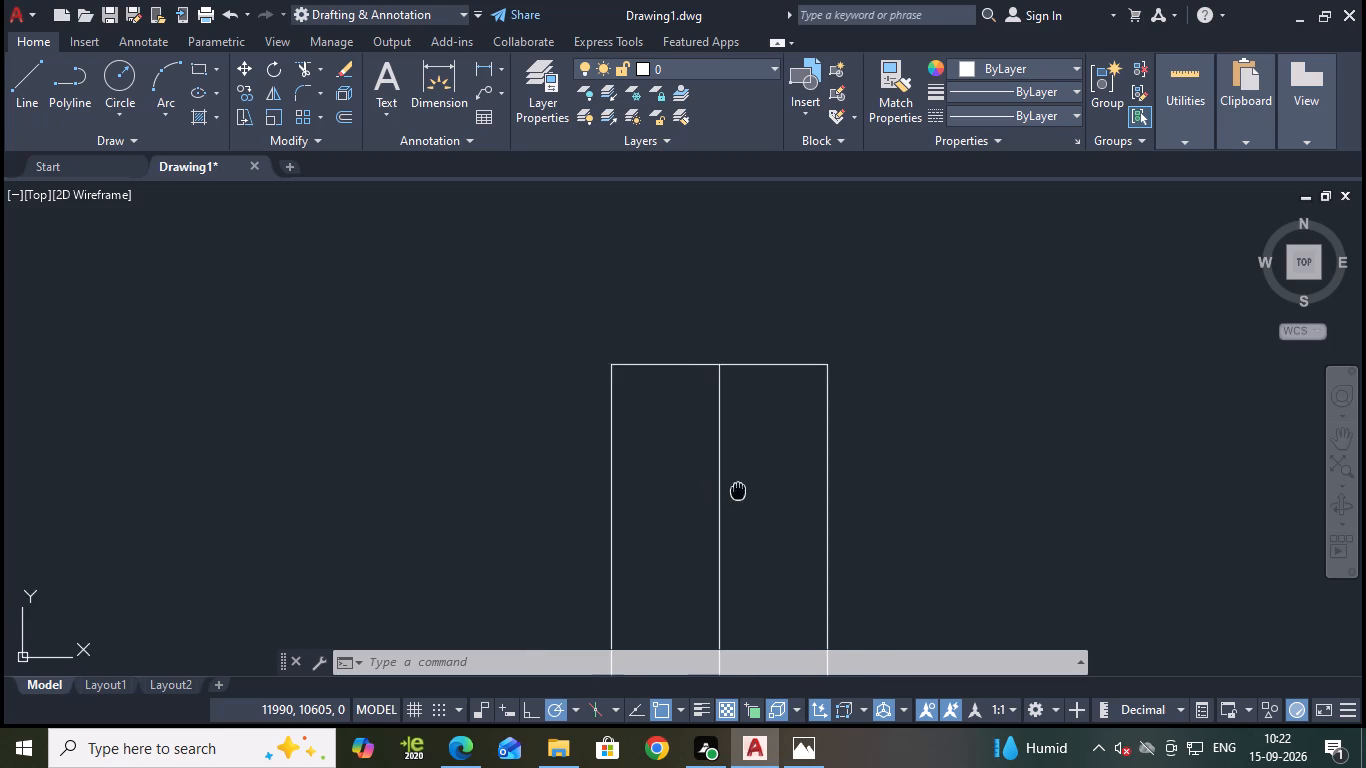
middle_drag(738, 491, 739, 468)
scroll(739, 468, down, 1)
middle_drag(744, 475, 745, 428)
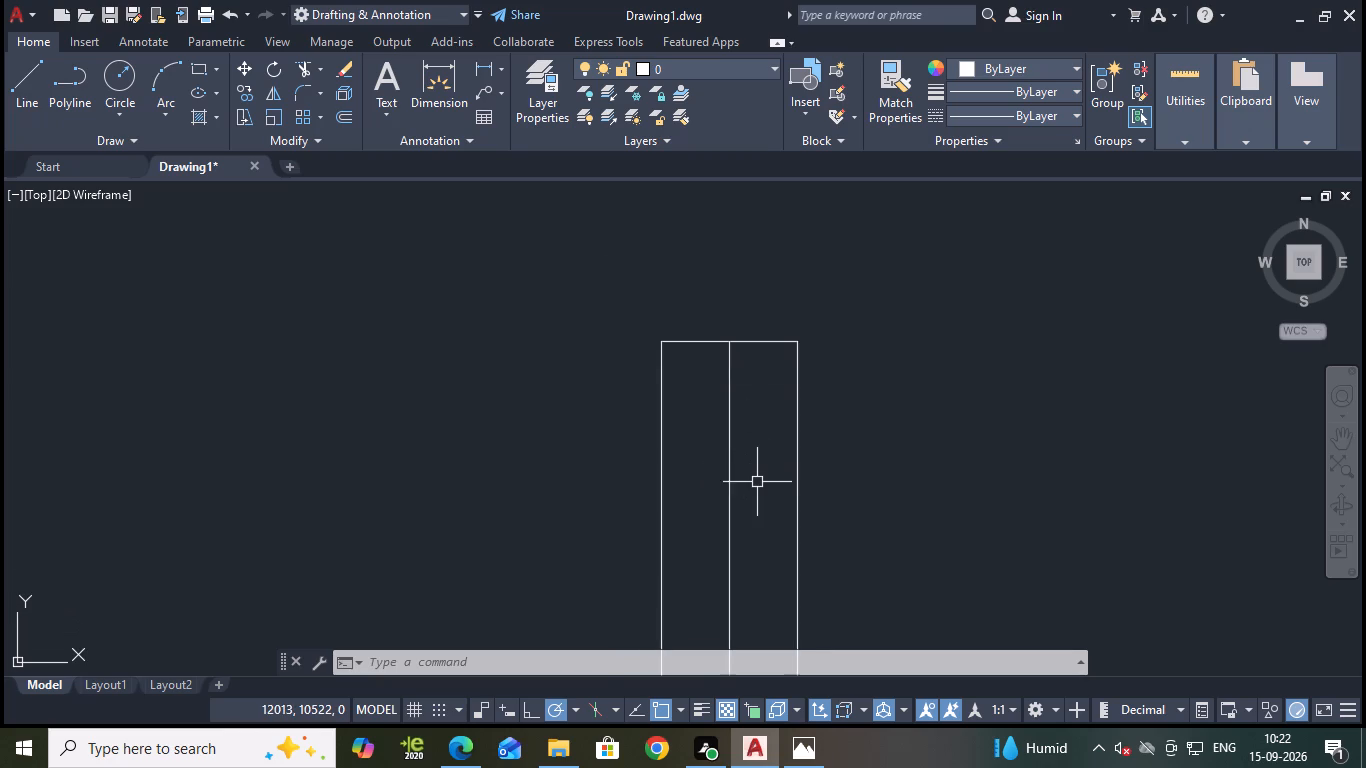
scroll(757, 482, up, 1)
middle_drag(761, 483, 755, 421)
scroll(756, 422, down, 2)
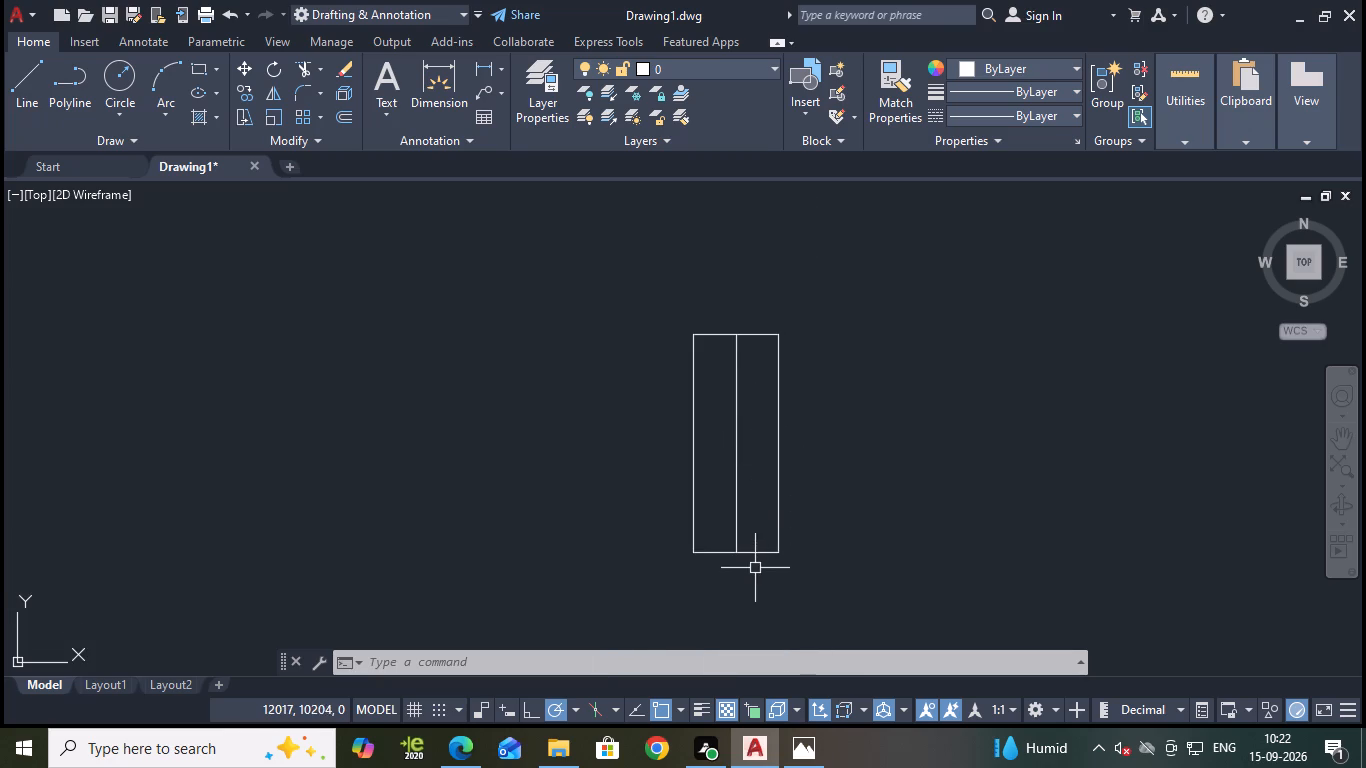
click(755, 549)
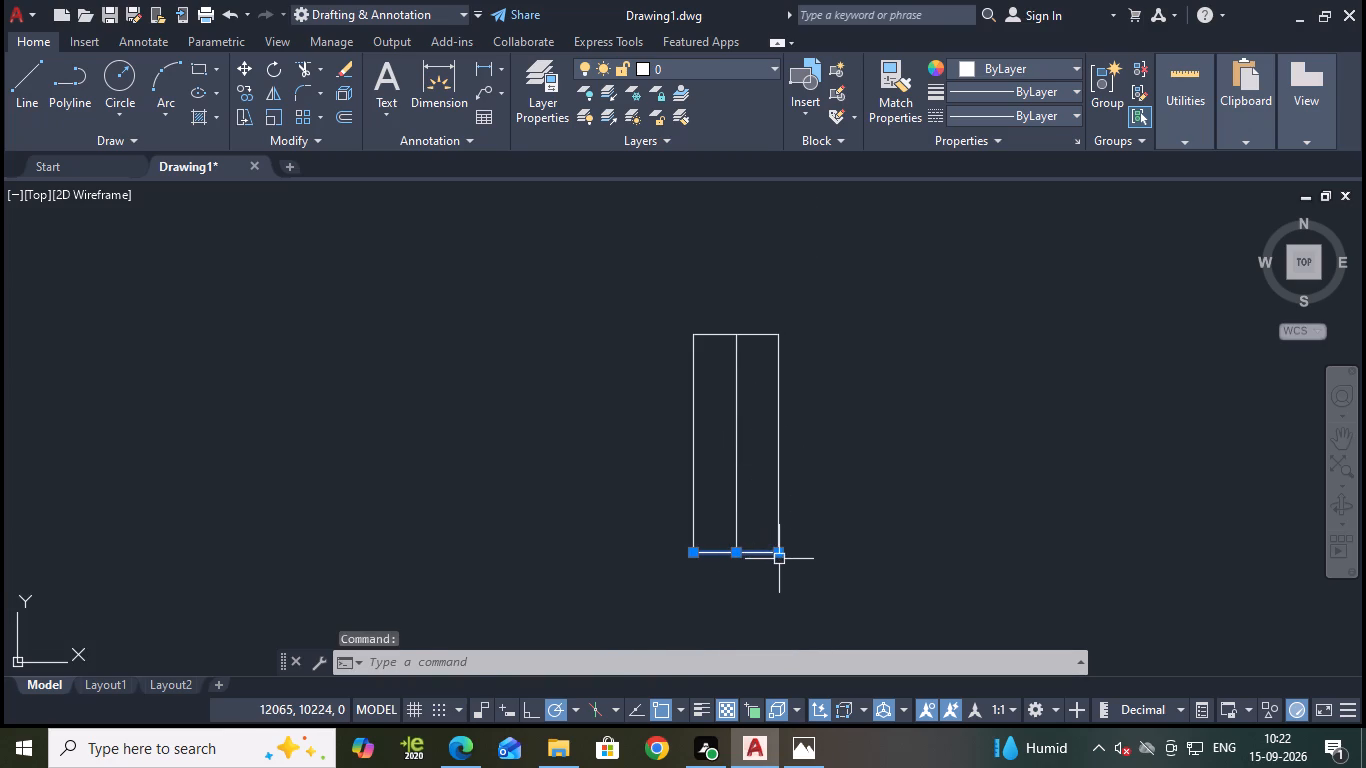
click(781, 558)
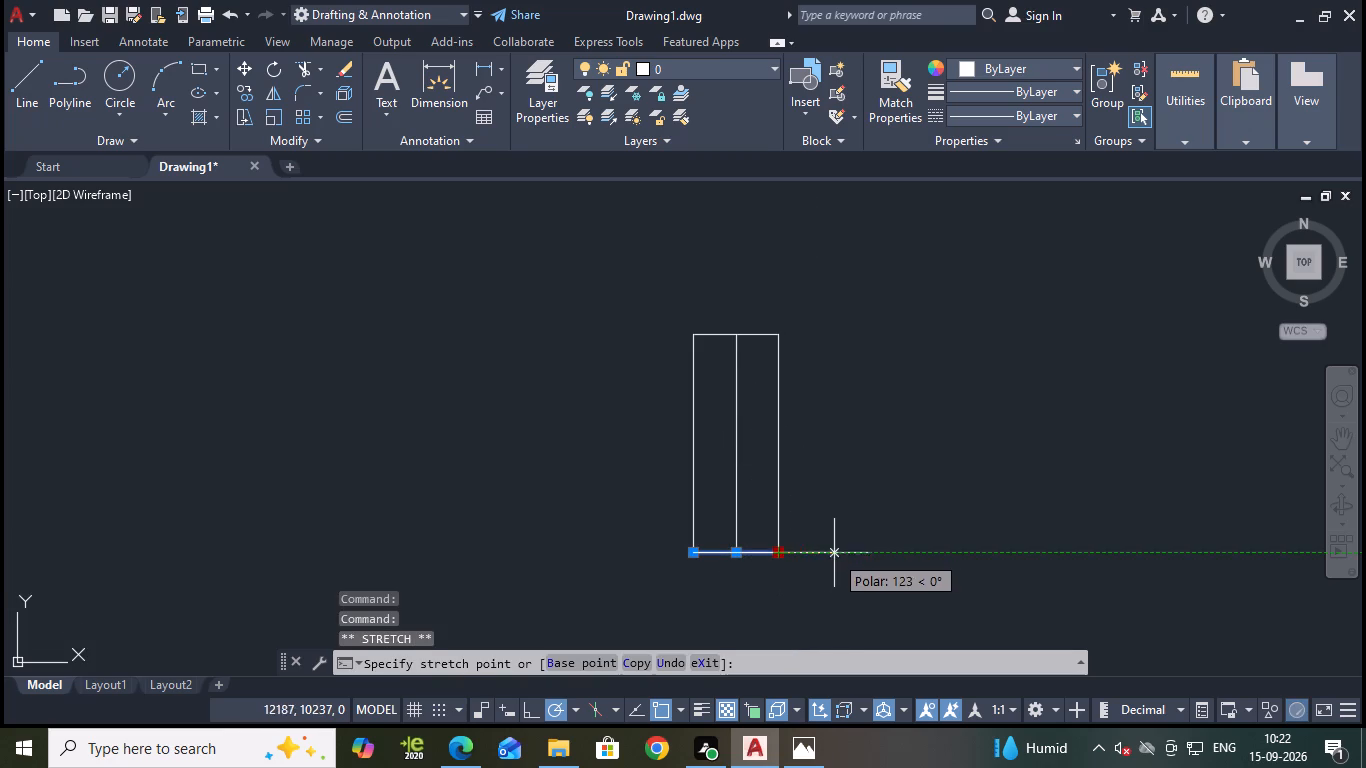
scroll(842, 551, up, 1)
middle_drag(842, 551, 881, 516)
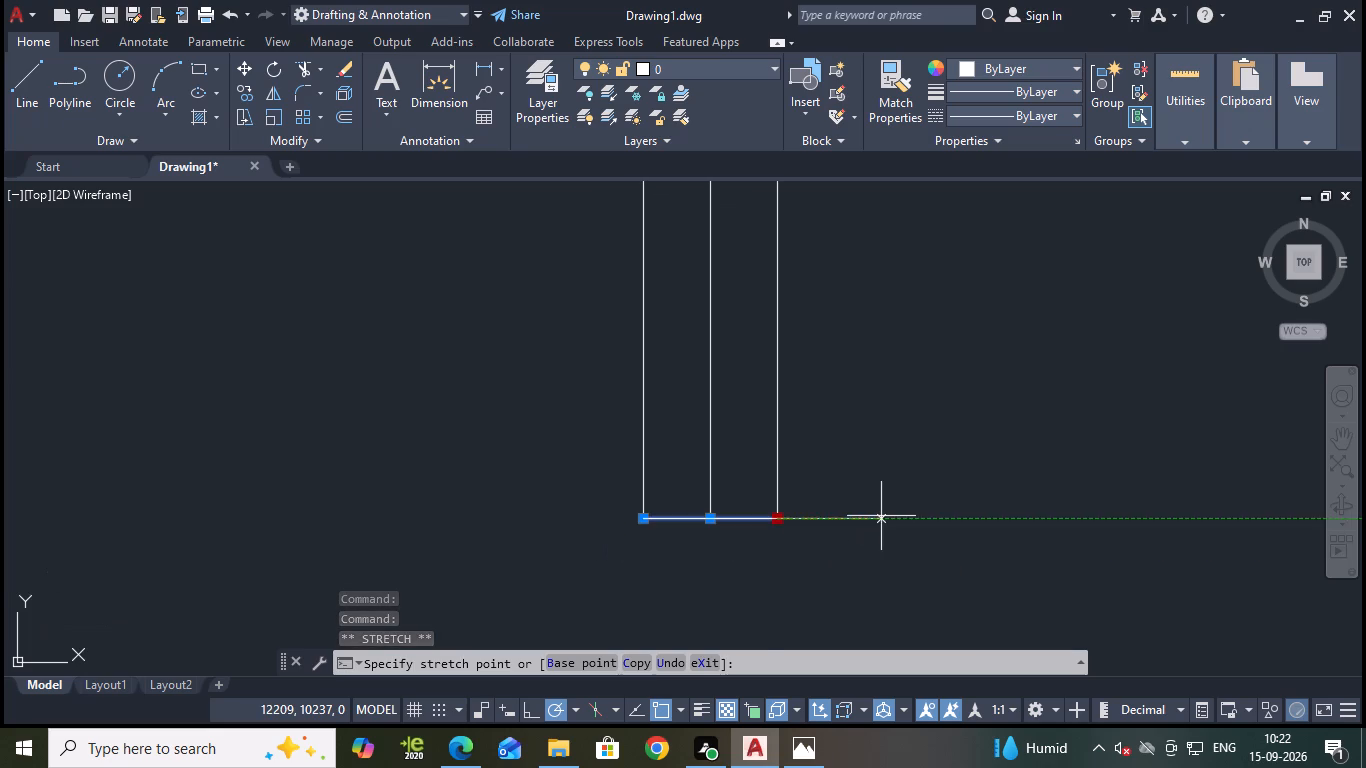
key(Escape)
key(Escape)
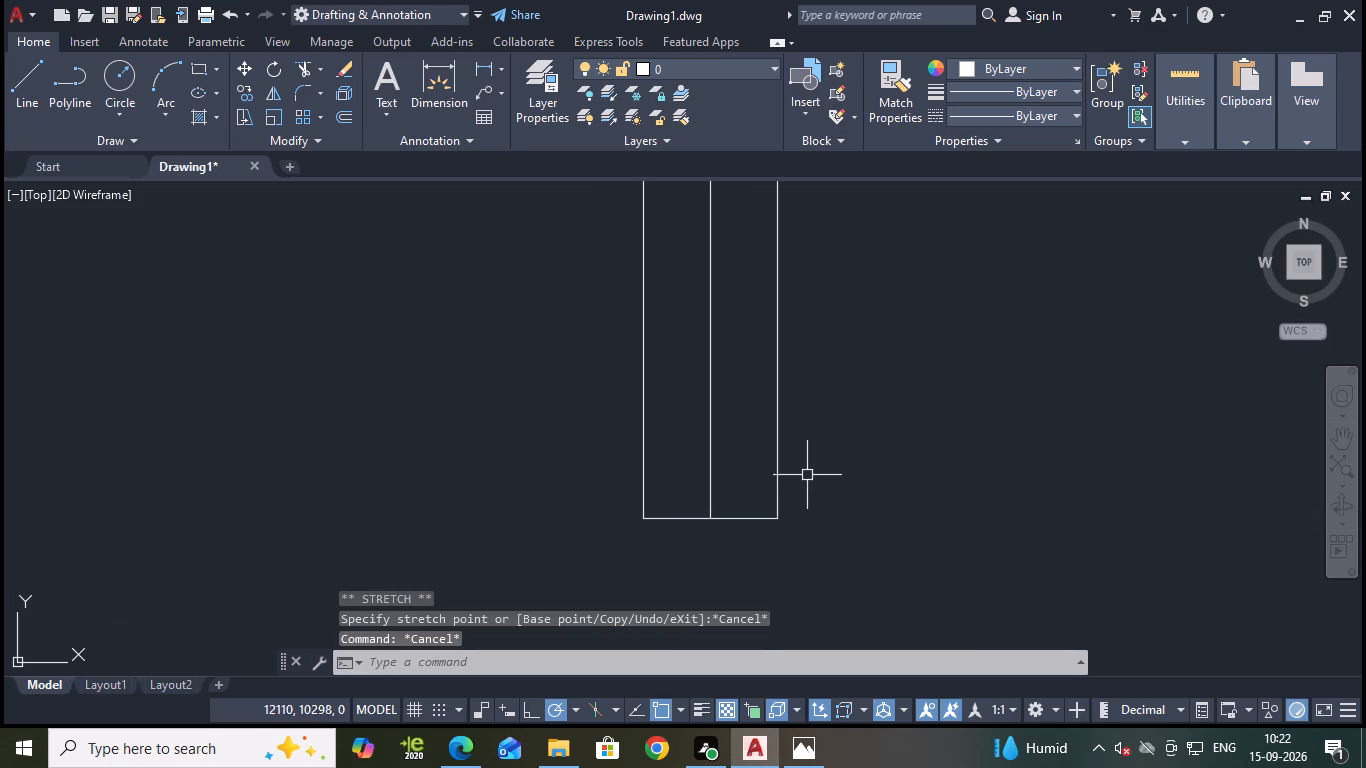
Erase the rectangle's bottom edge line.
click(670, 523)
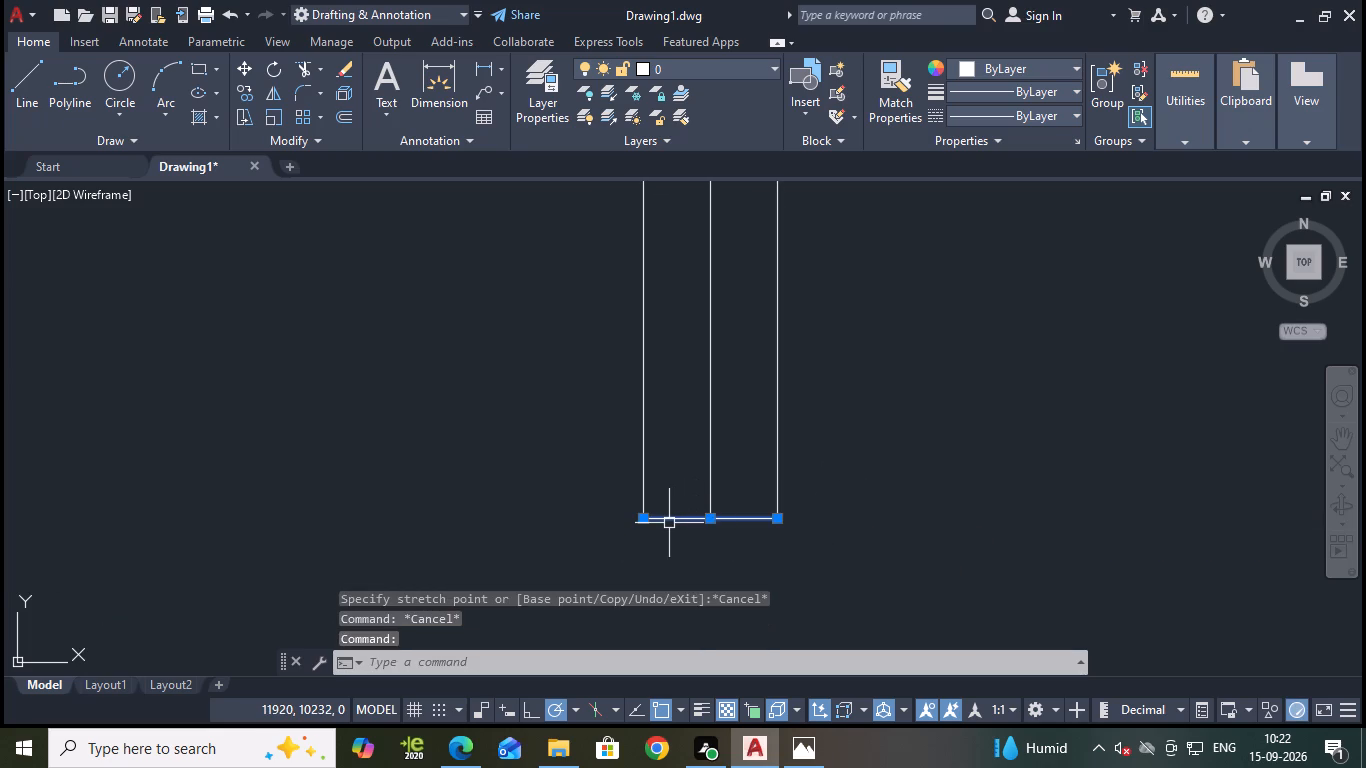
key(Delete)
Draw a 220 mm bottom line rightward from the left edge's lower end and continue it vertically upward past the rectangle's top edge.
key(l)
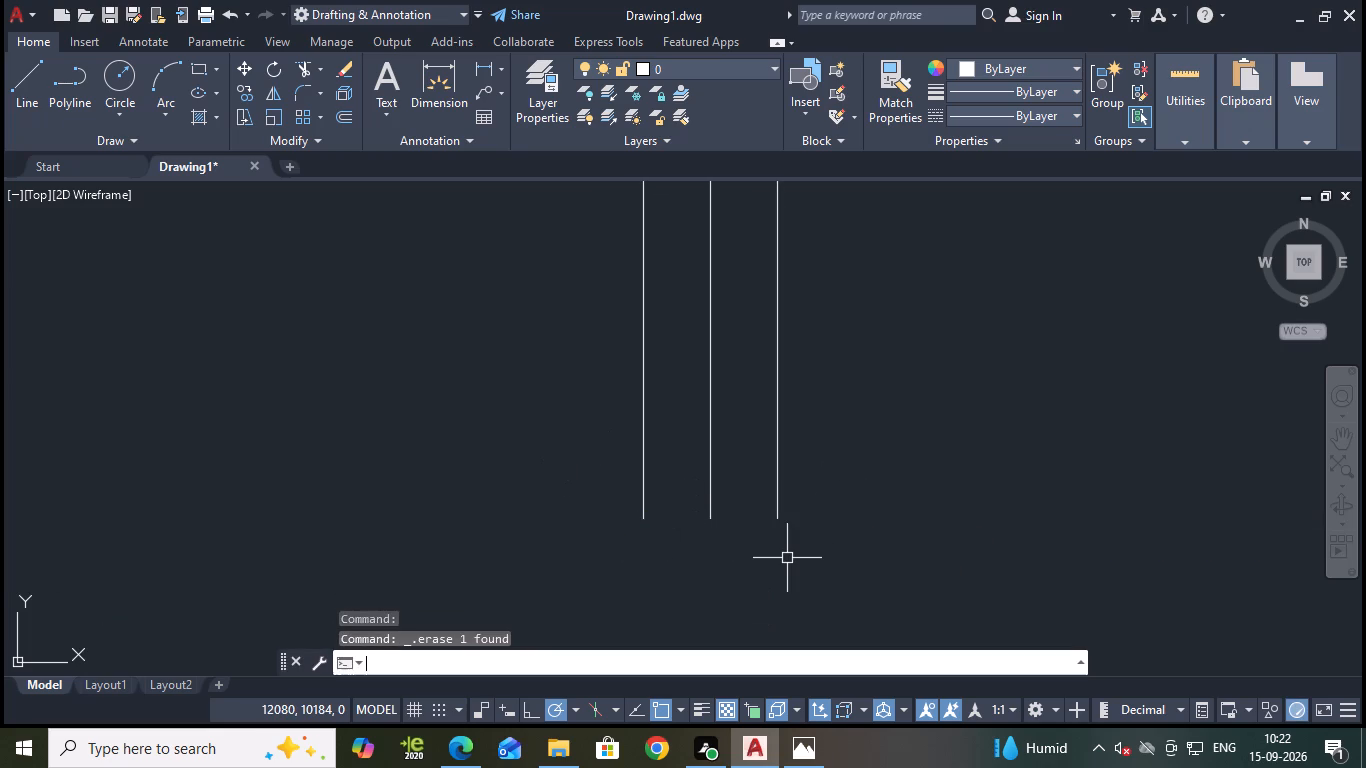
key(Return)
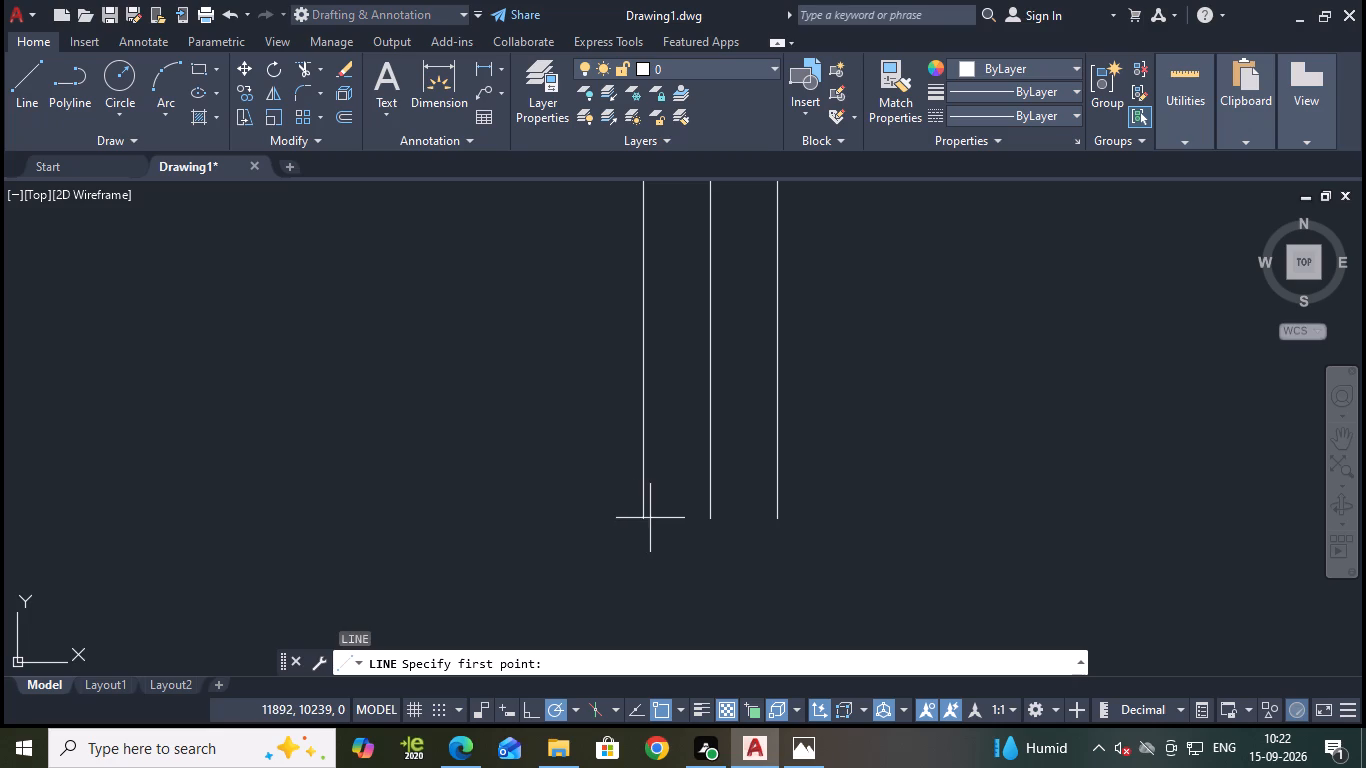
click(644, 516)
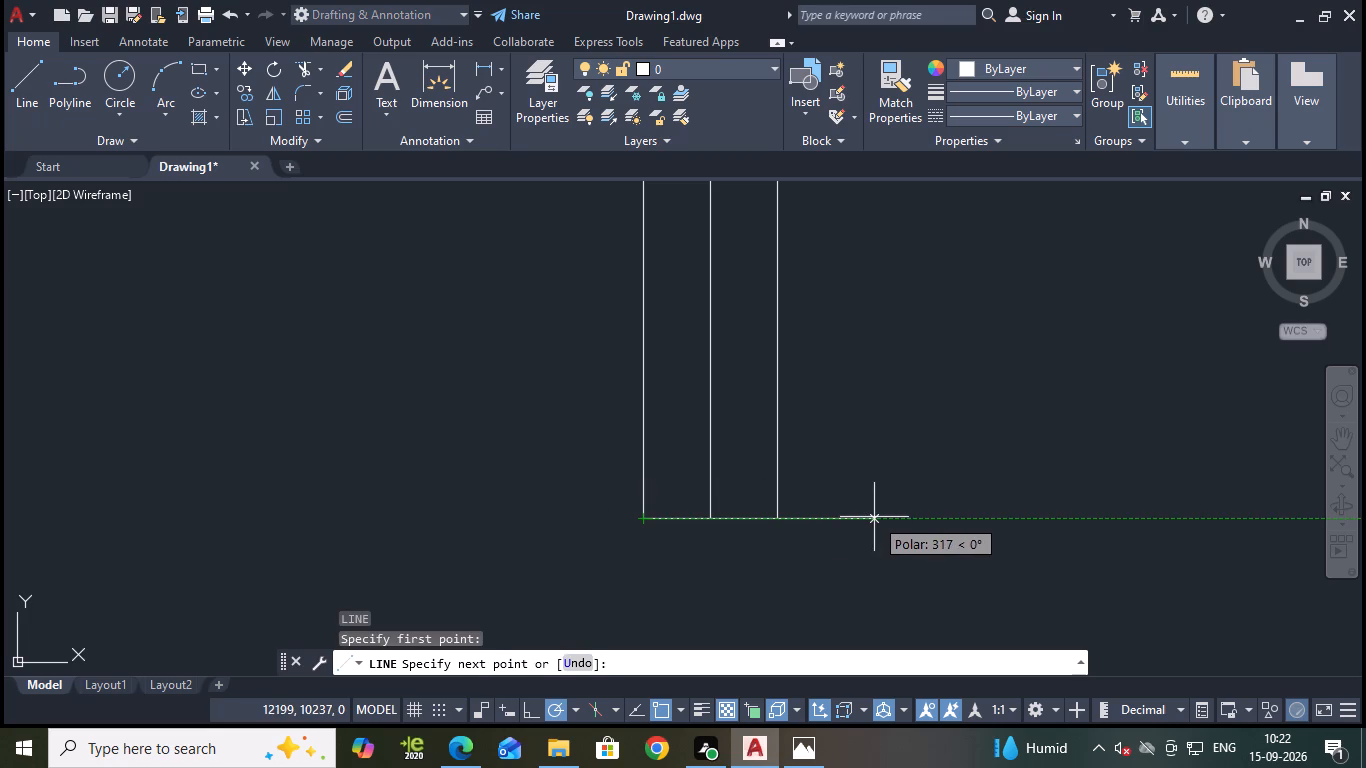
key(2)
text(20)
key(Return)
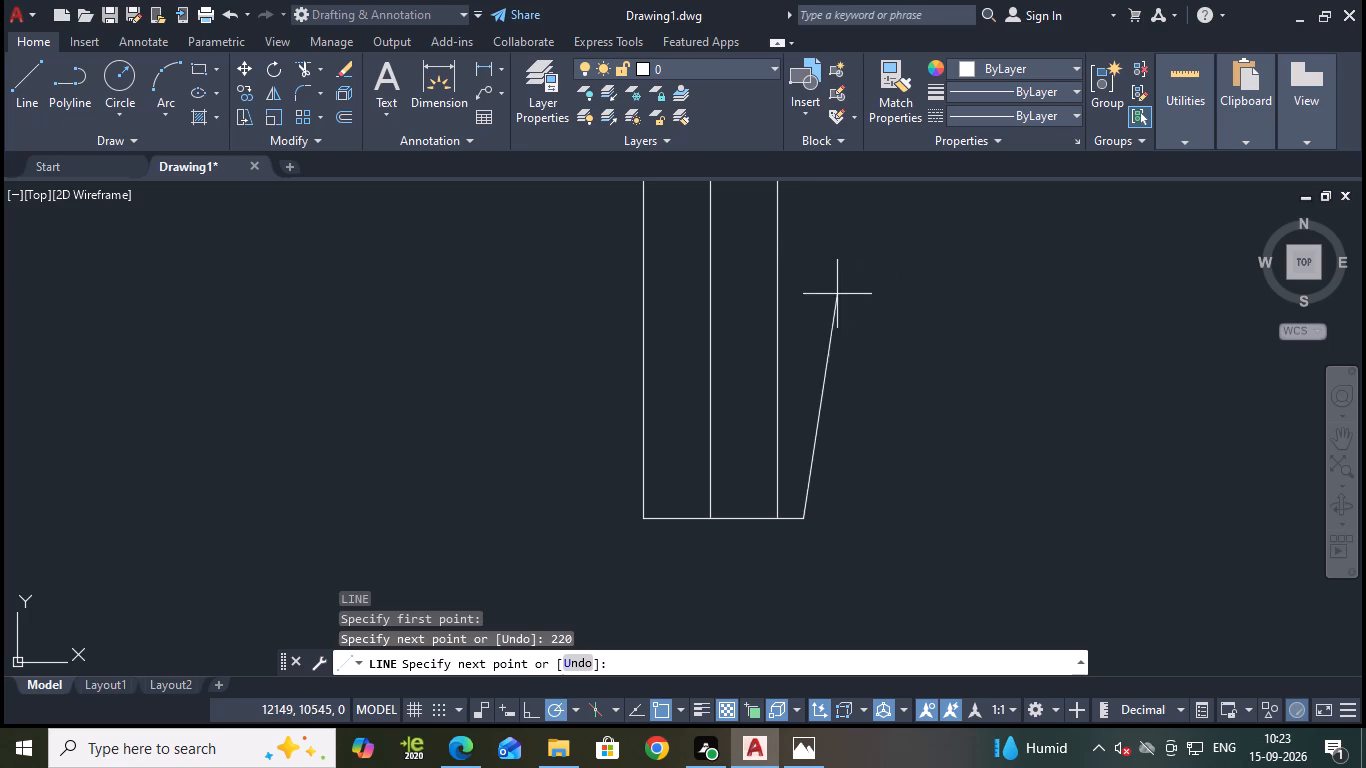
middle_drag(816, 260, 766, 372)
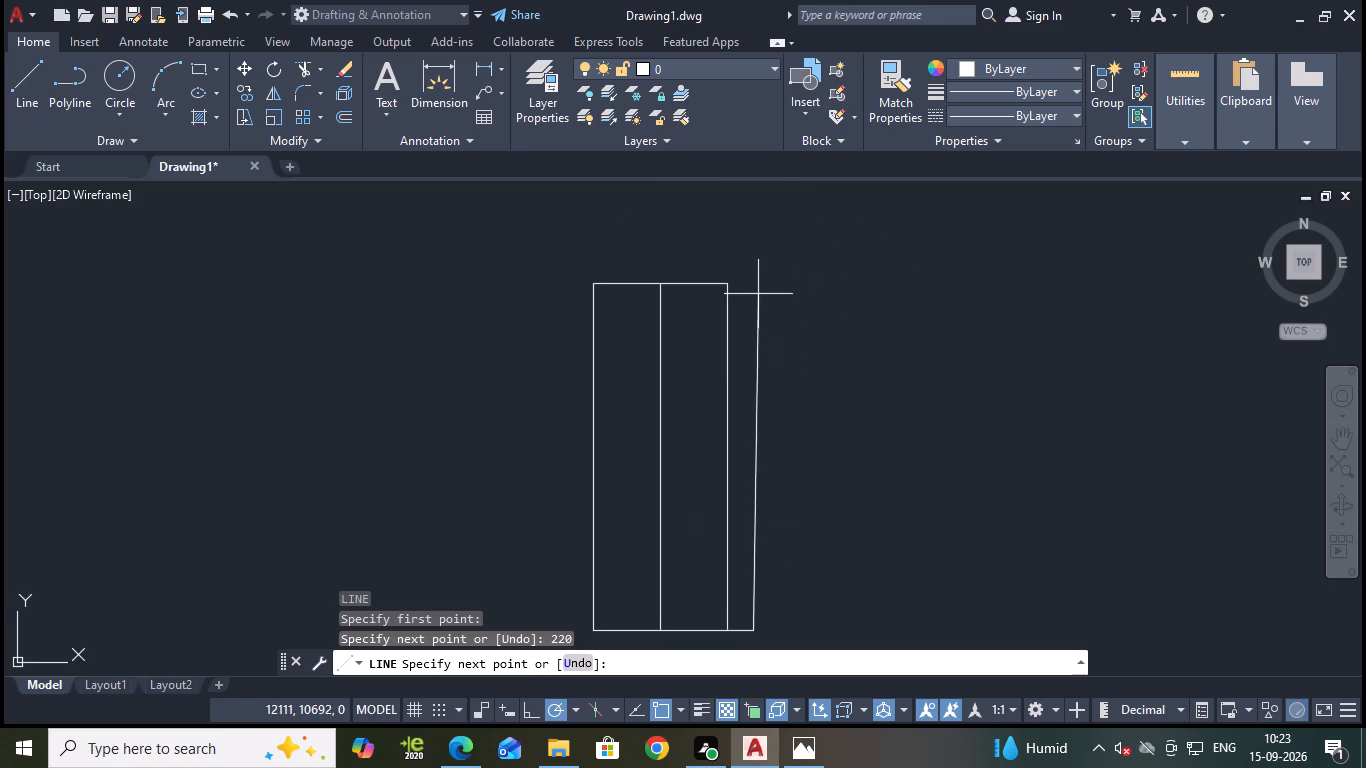
click(753, 249)
key(Escape)
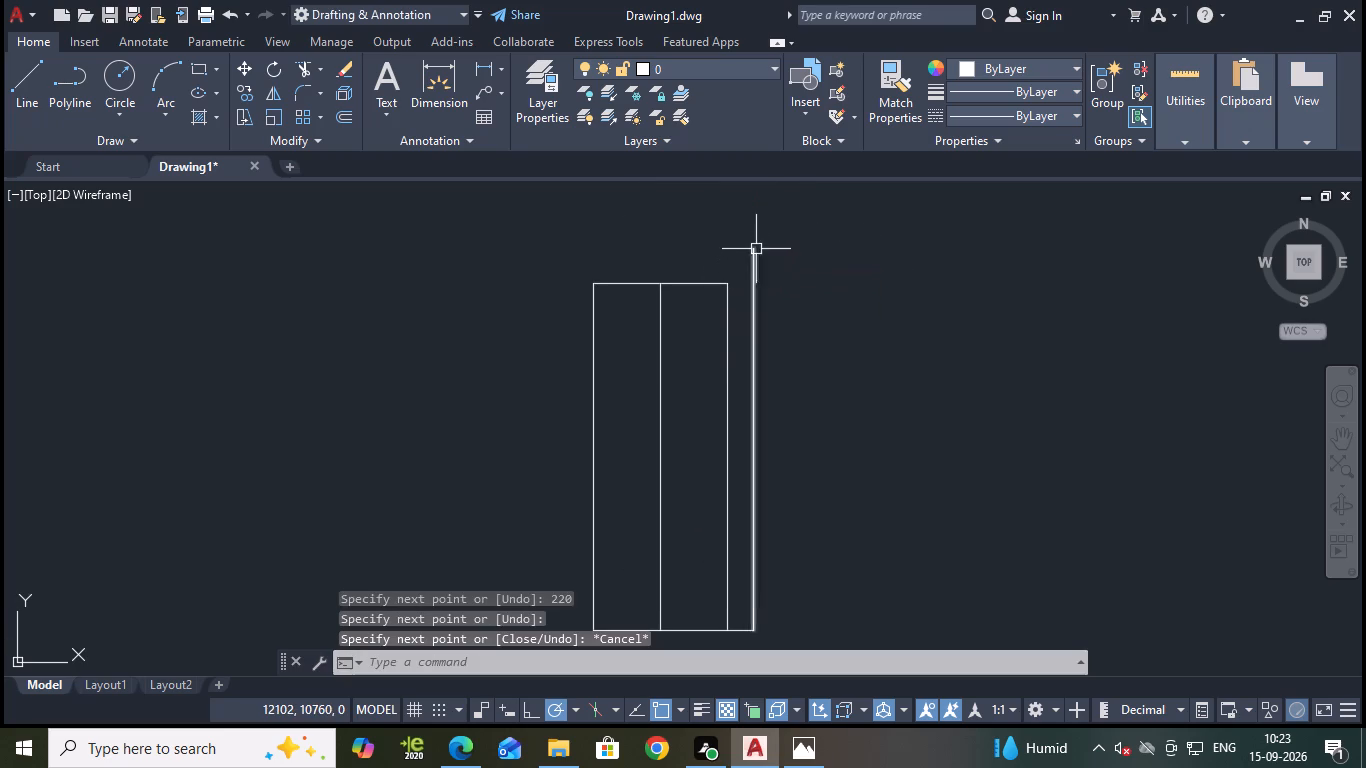
Offset the rectangle's top edge 190 mm downward.
key(o)
key(Return)
key(Return)
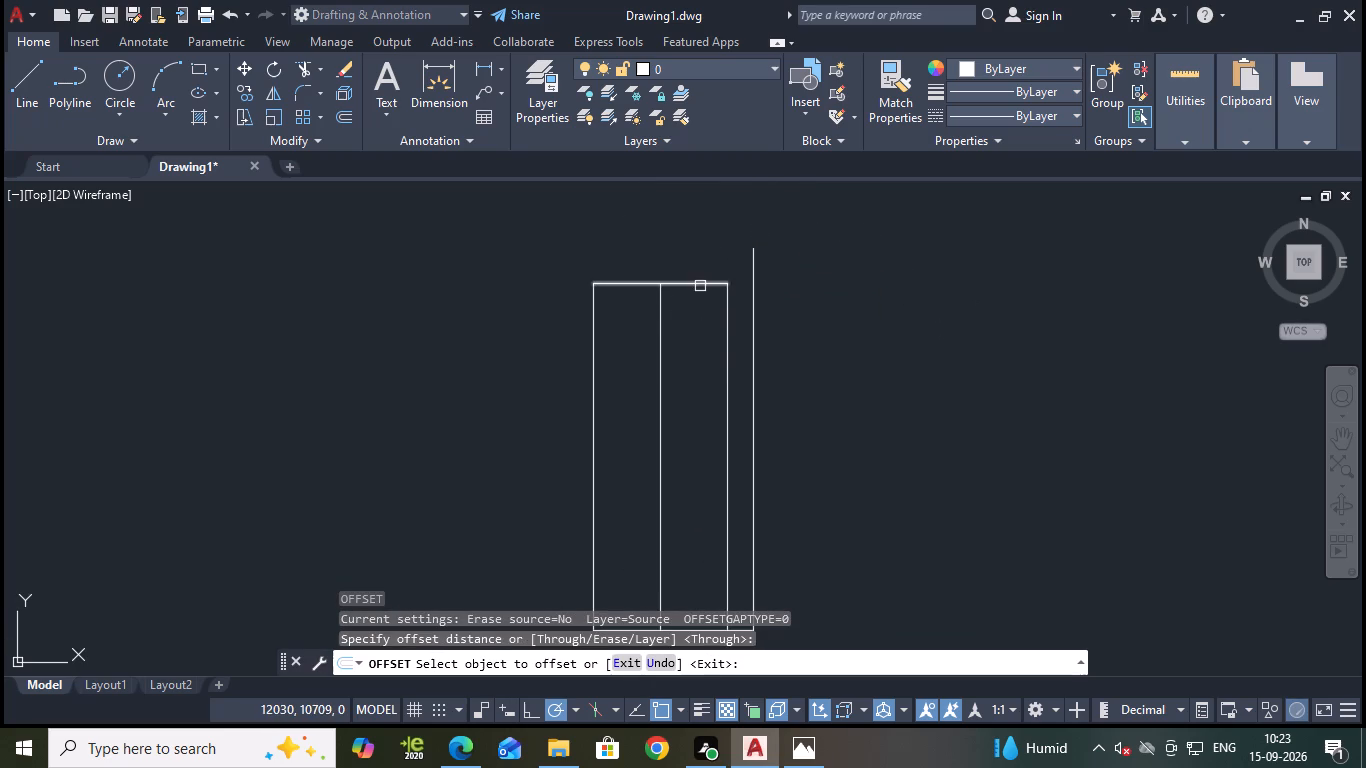
click(700, 286)
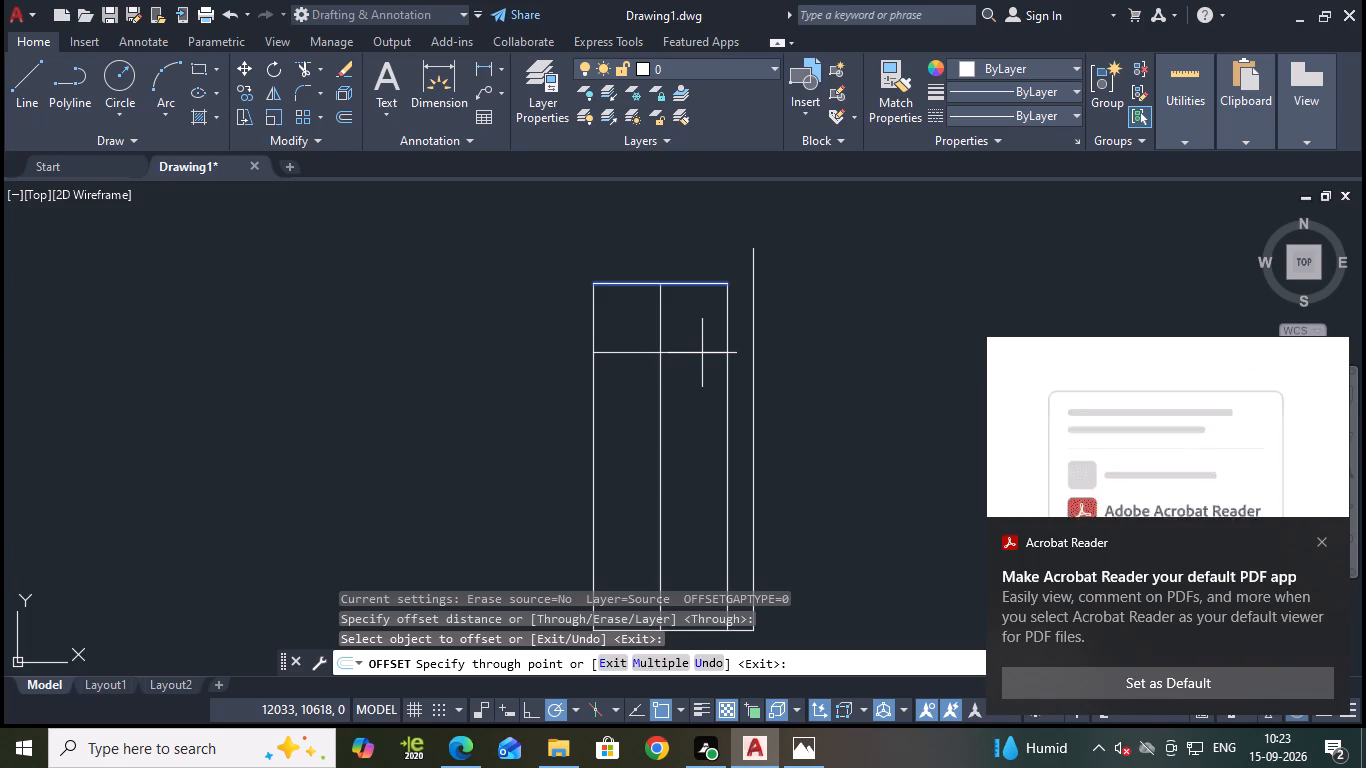
text(190)
key(Return)
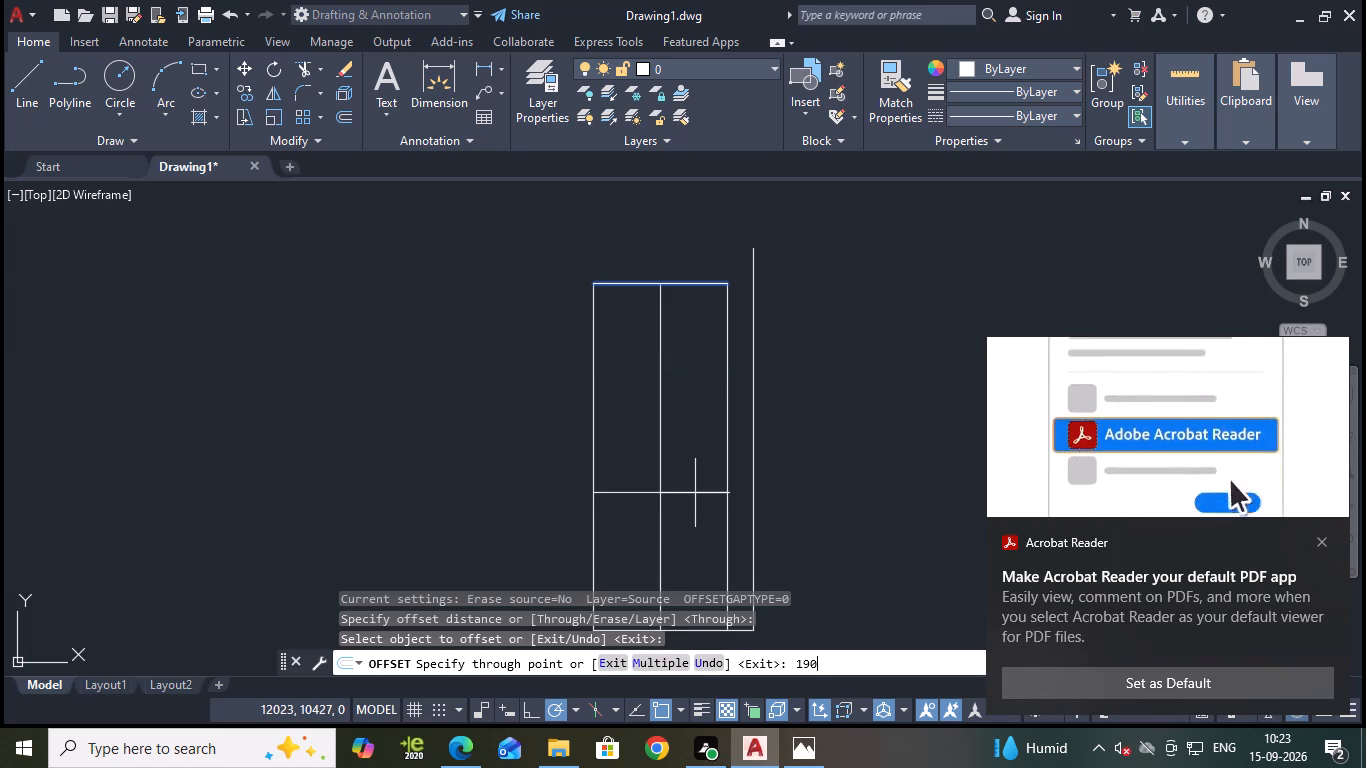
key(Escape)
key(Escape)
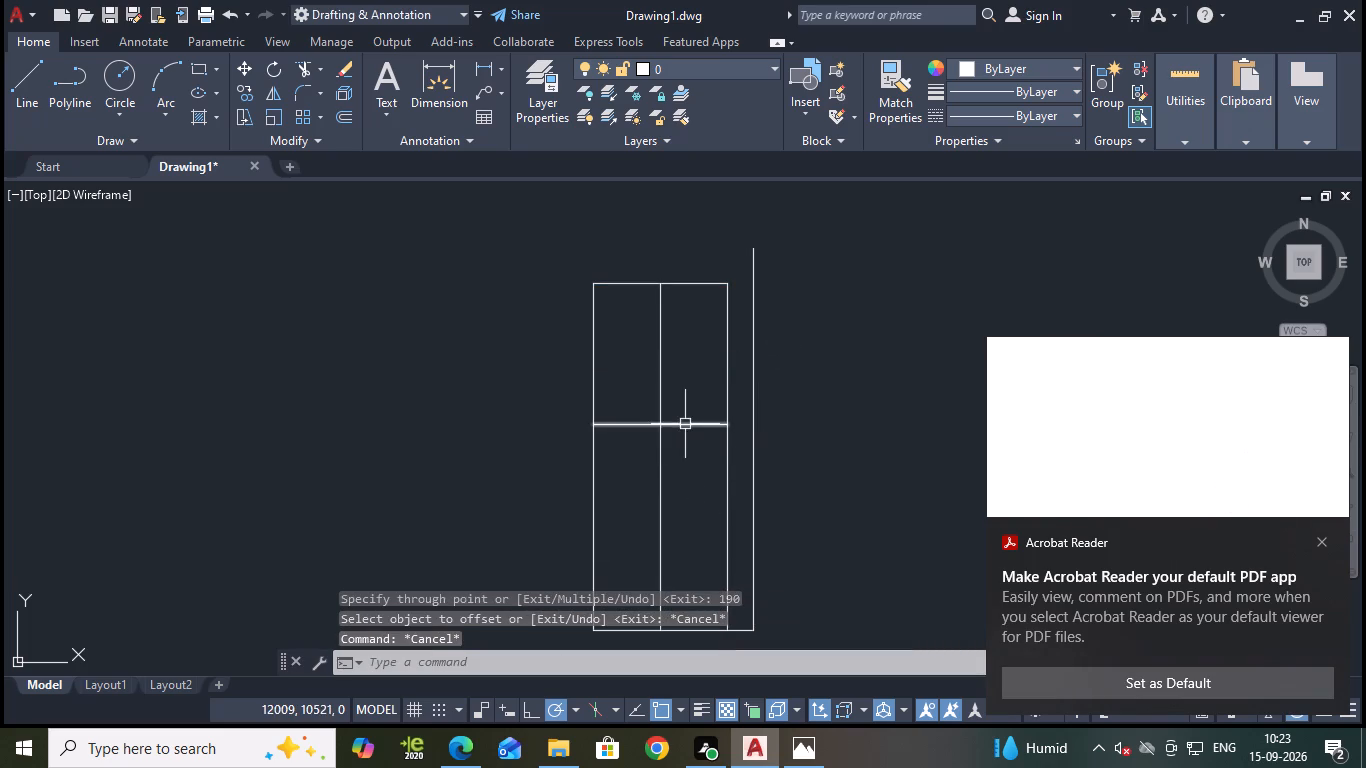
Stretch the right end of the offset line horizontally beyond the outer vertical line.
click(685, 423)
click(731, 427)
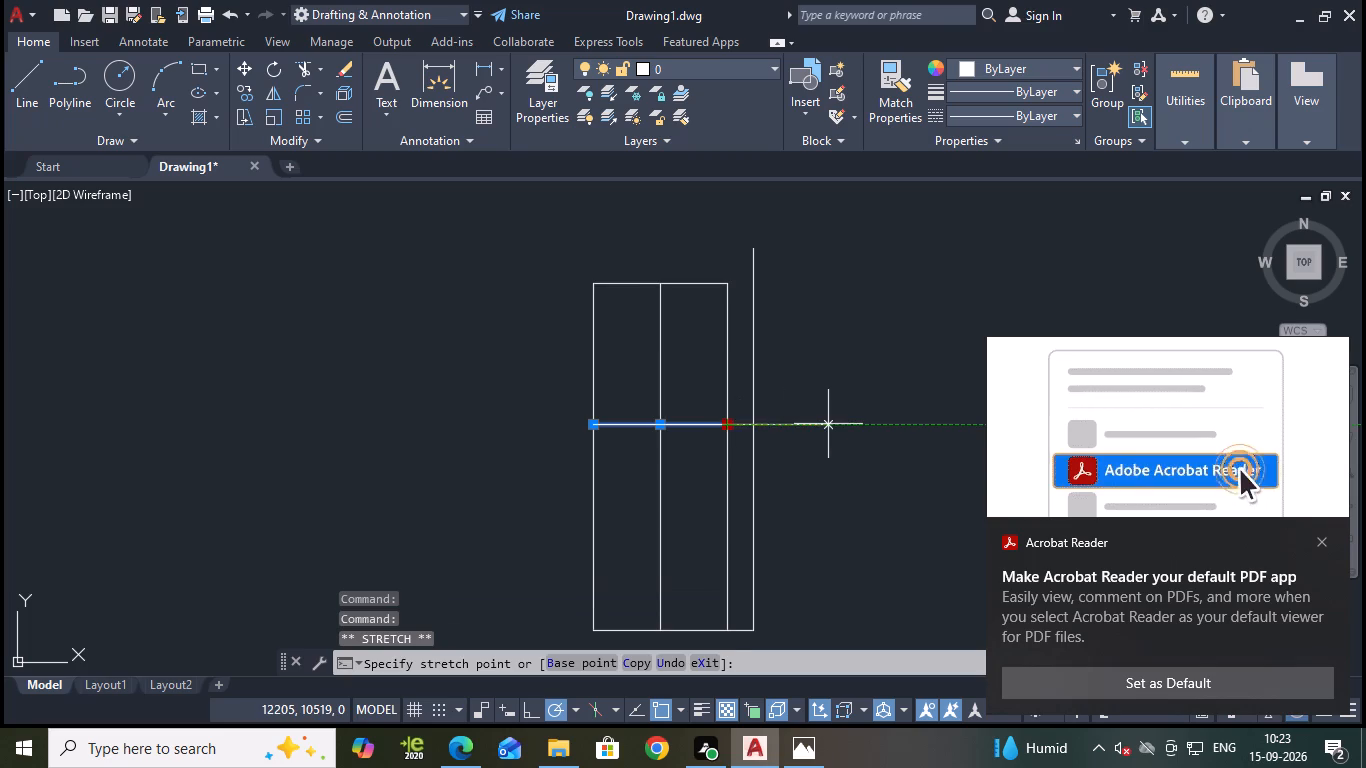
click(828, 424)
key(Escape)
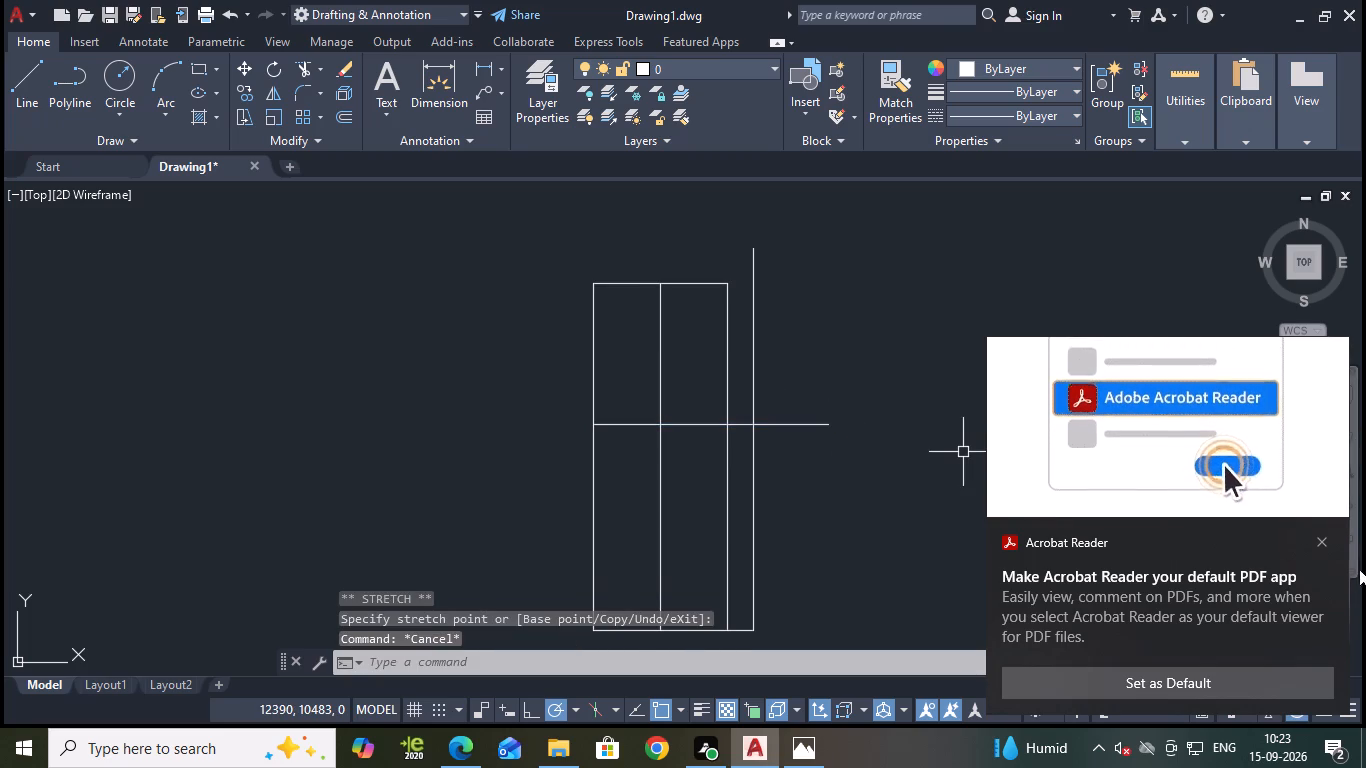
click(1326, 543)
Trim the offset line inside the rectangle and its outer overhang, the outer vertical above it, and the original right edge below it.
scroll(681, 414, up, 1)
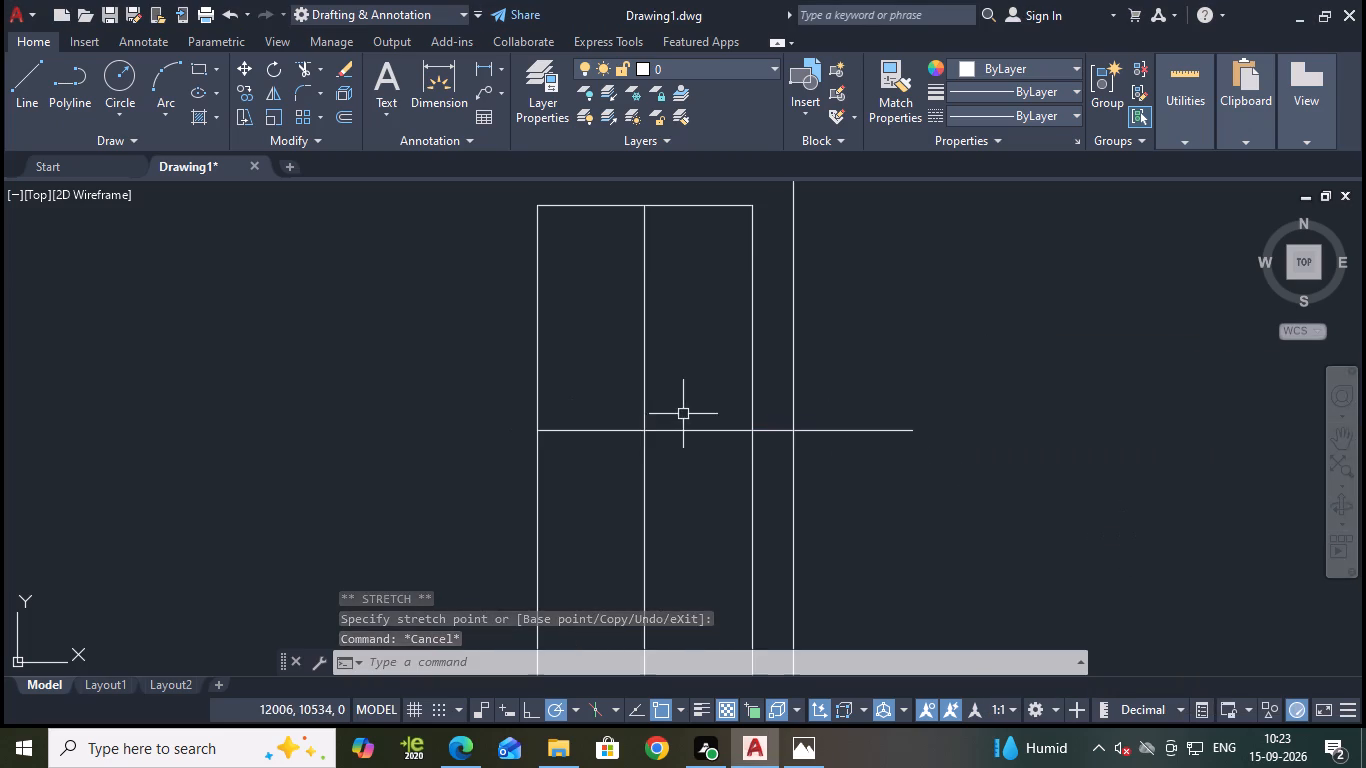
text(tr)
key(Return)
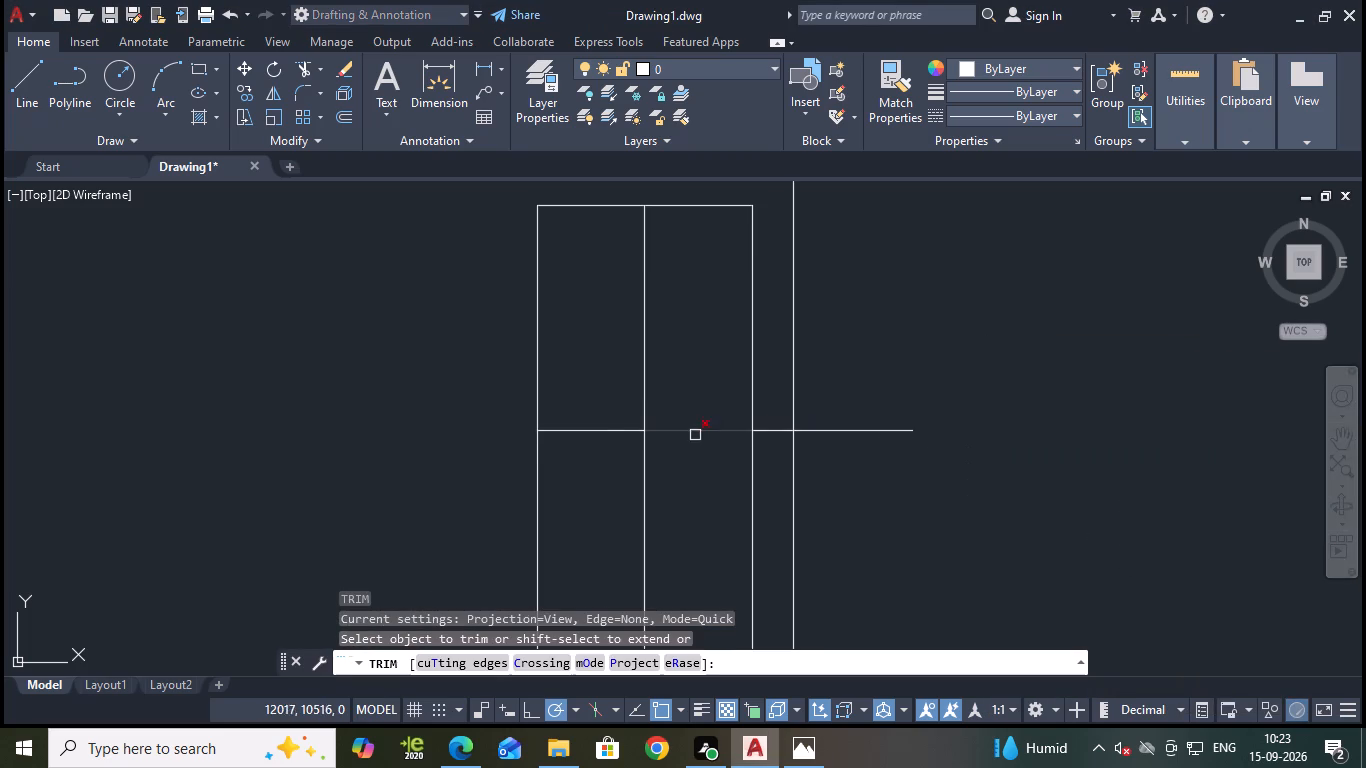
click(717, 433)
click(602, 435)
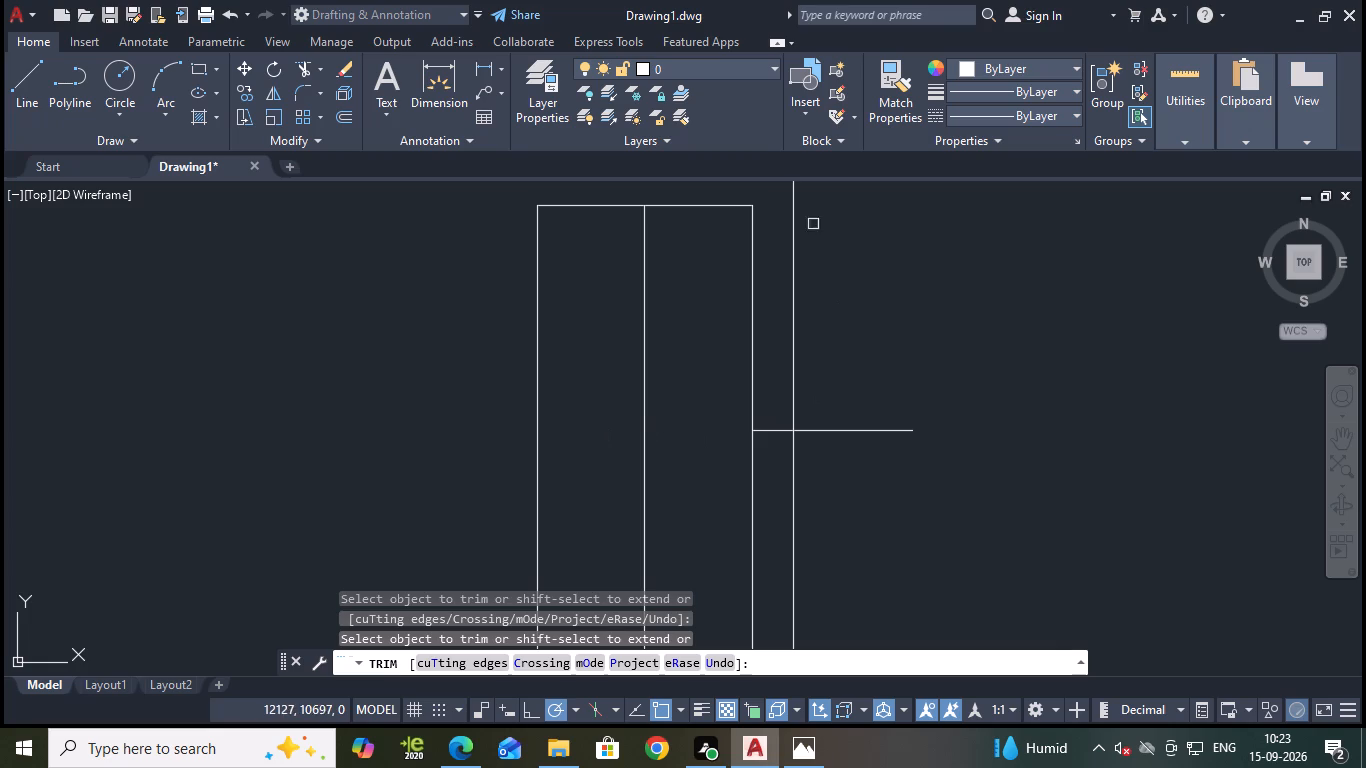
click(858, 430)
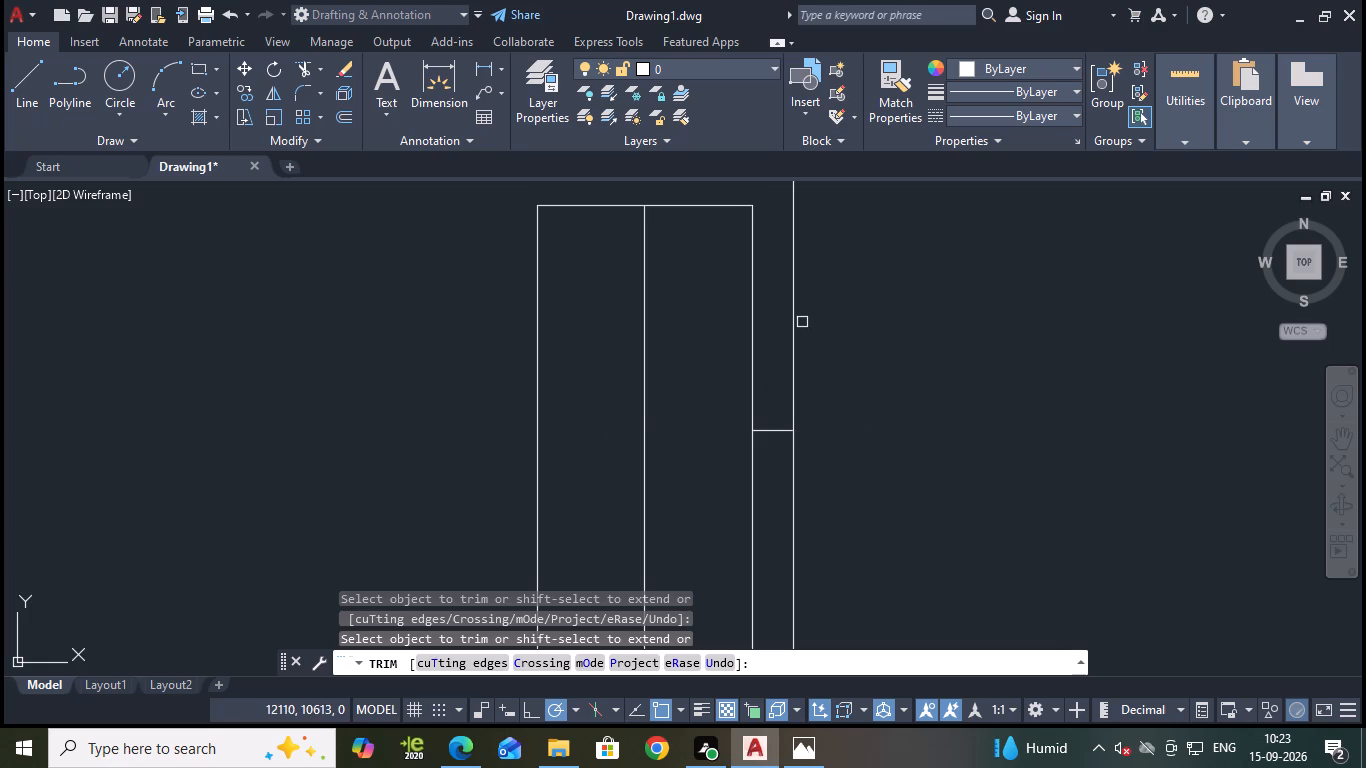
click(797, 313)
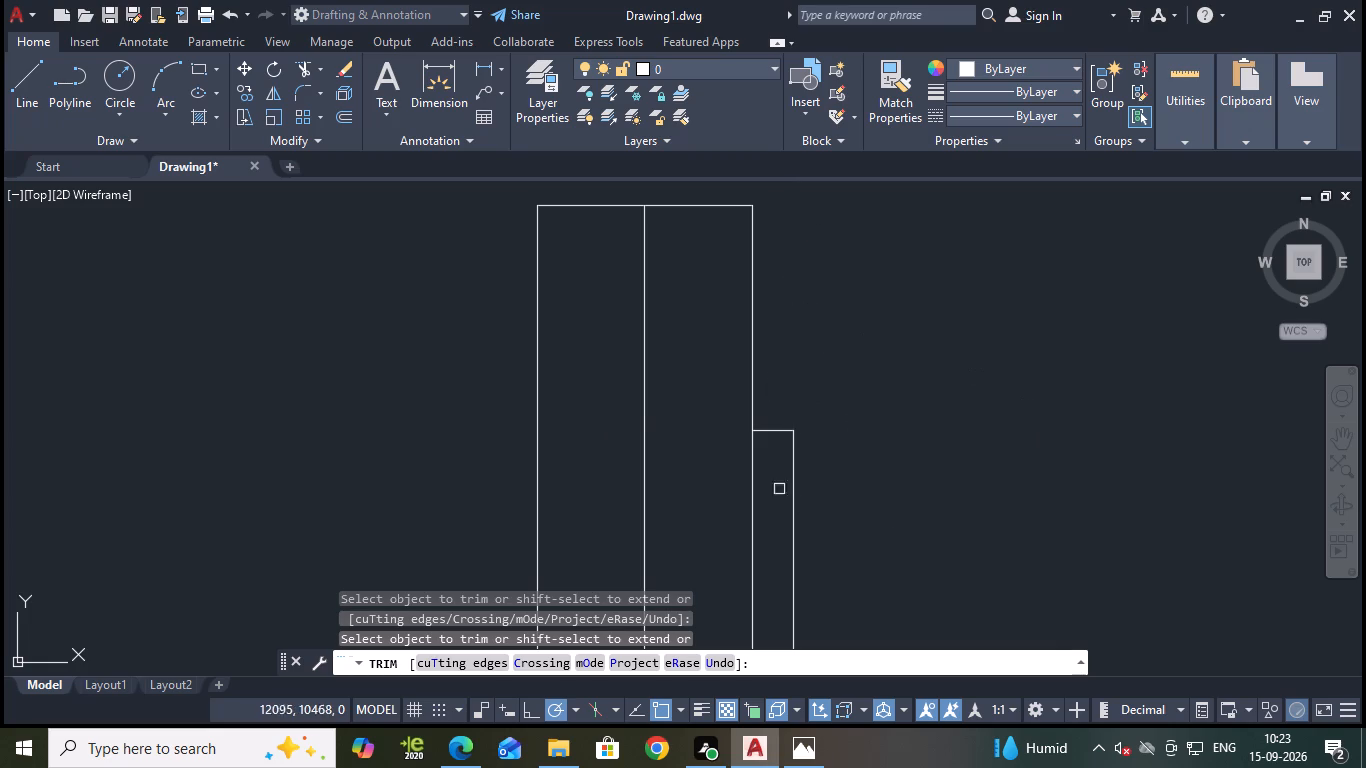
click(753, 467)
key(Escape)
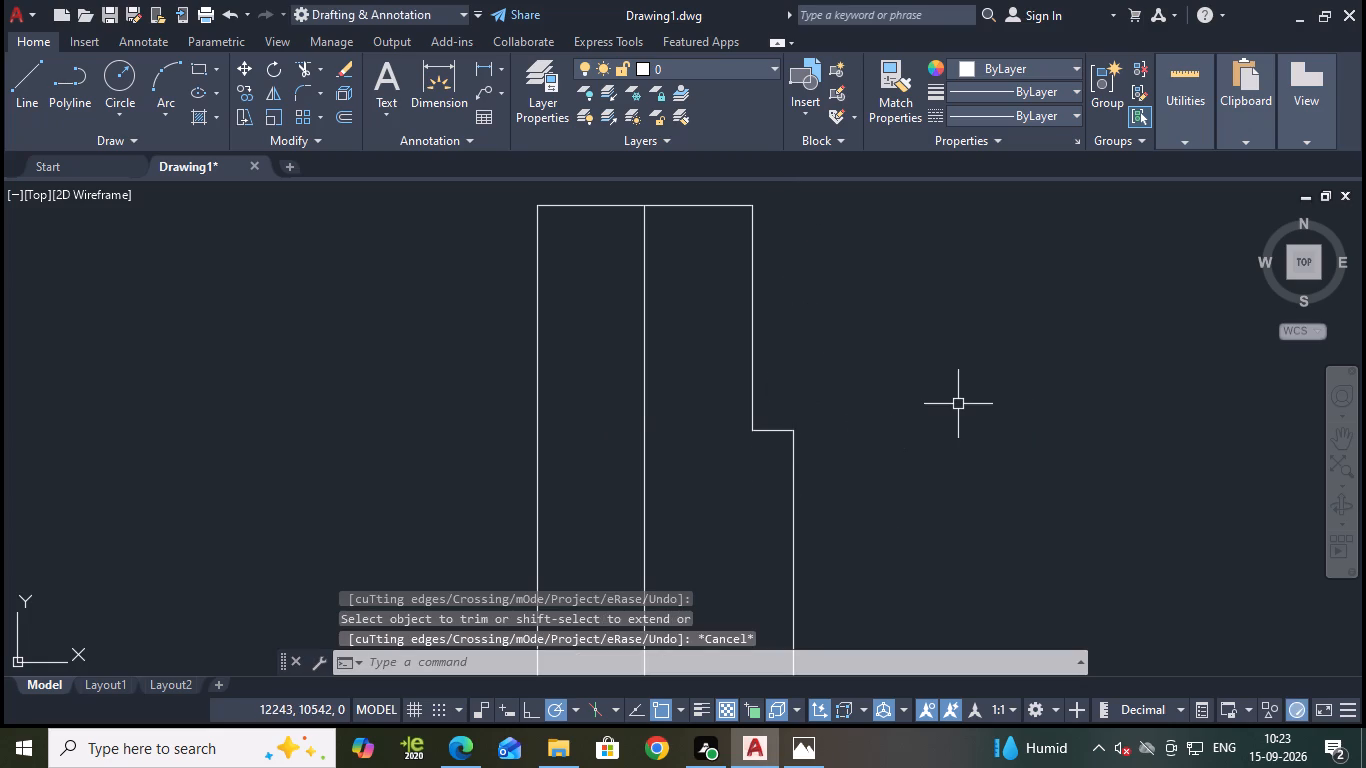
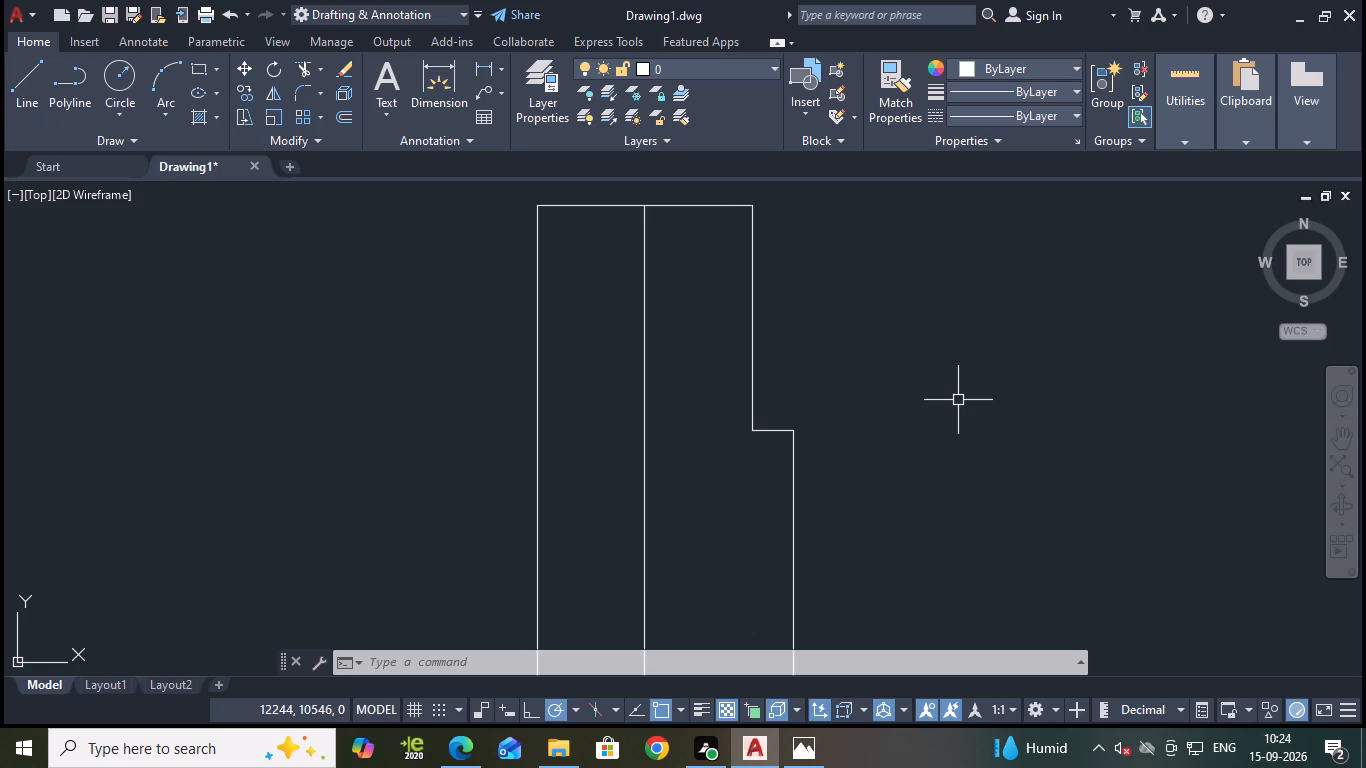
Examine the stepped outline, including its side step, base corners and inner vertical line.
scroll(968, 400, down, 1)
middle_drag(973, 399, 981, 397)
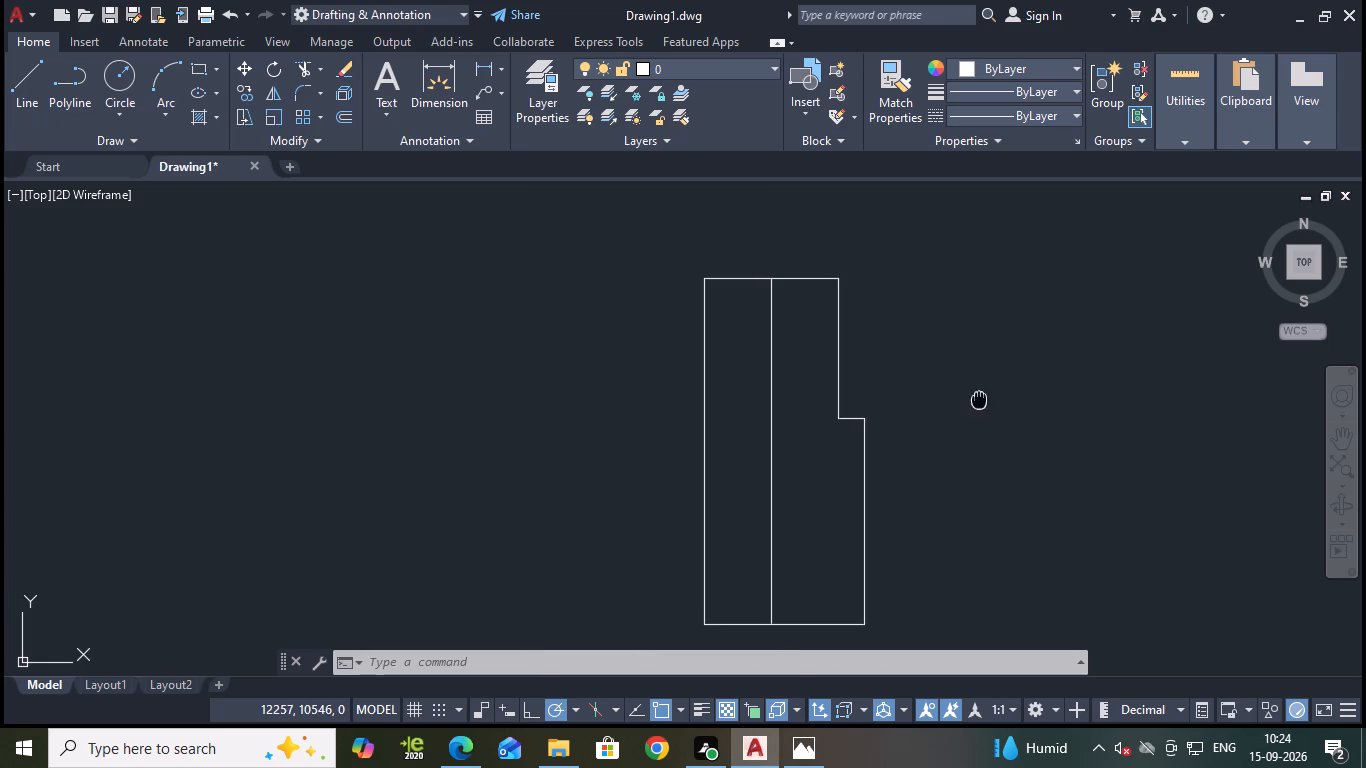
middle_drag(981, 397, 1046, 319)
scroll(908, 397, up, 1)
middle_drag(864, 400, 901, 475)
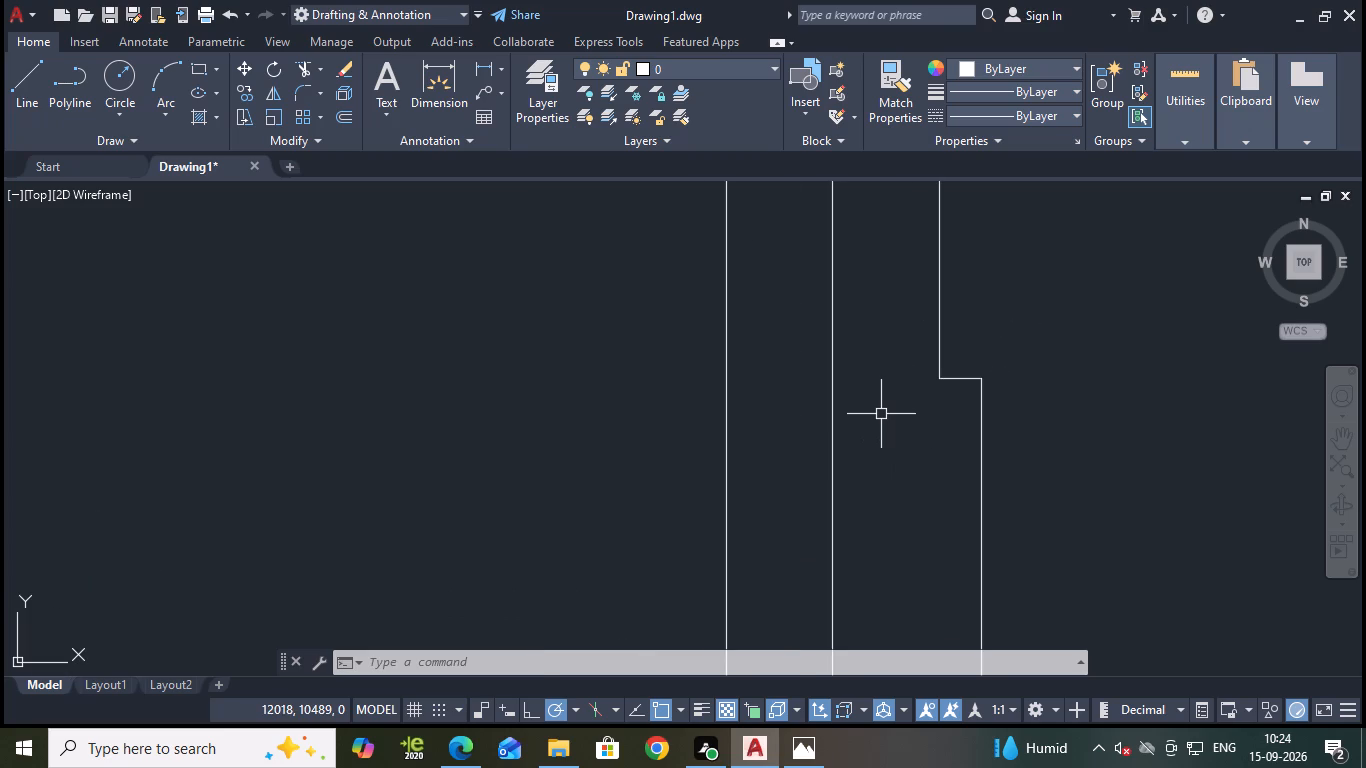
scroll(1070, 345, down, 1)
middle_drag(1042, 348, 816, 350)
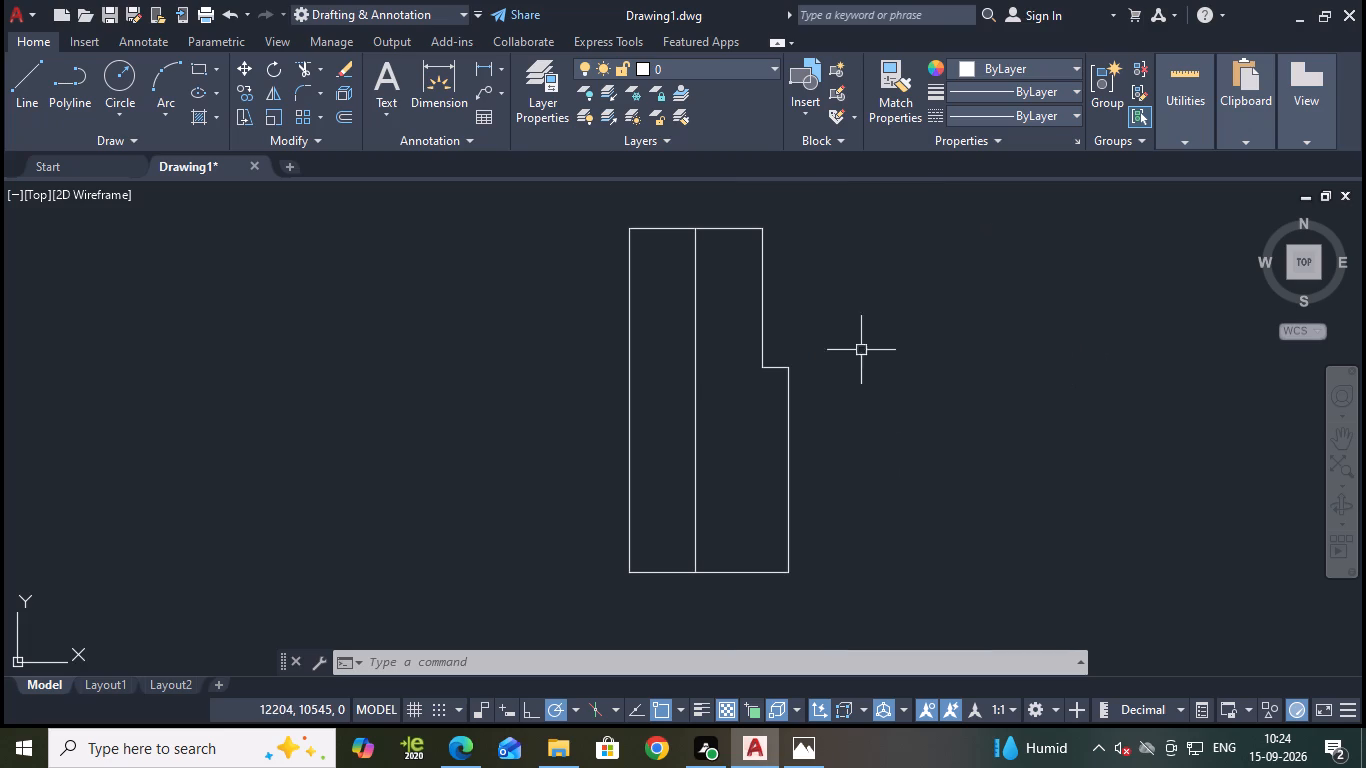
scroll(725, 426, up, 1)
middle_drag(1036, 411, 1057, 442)
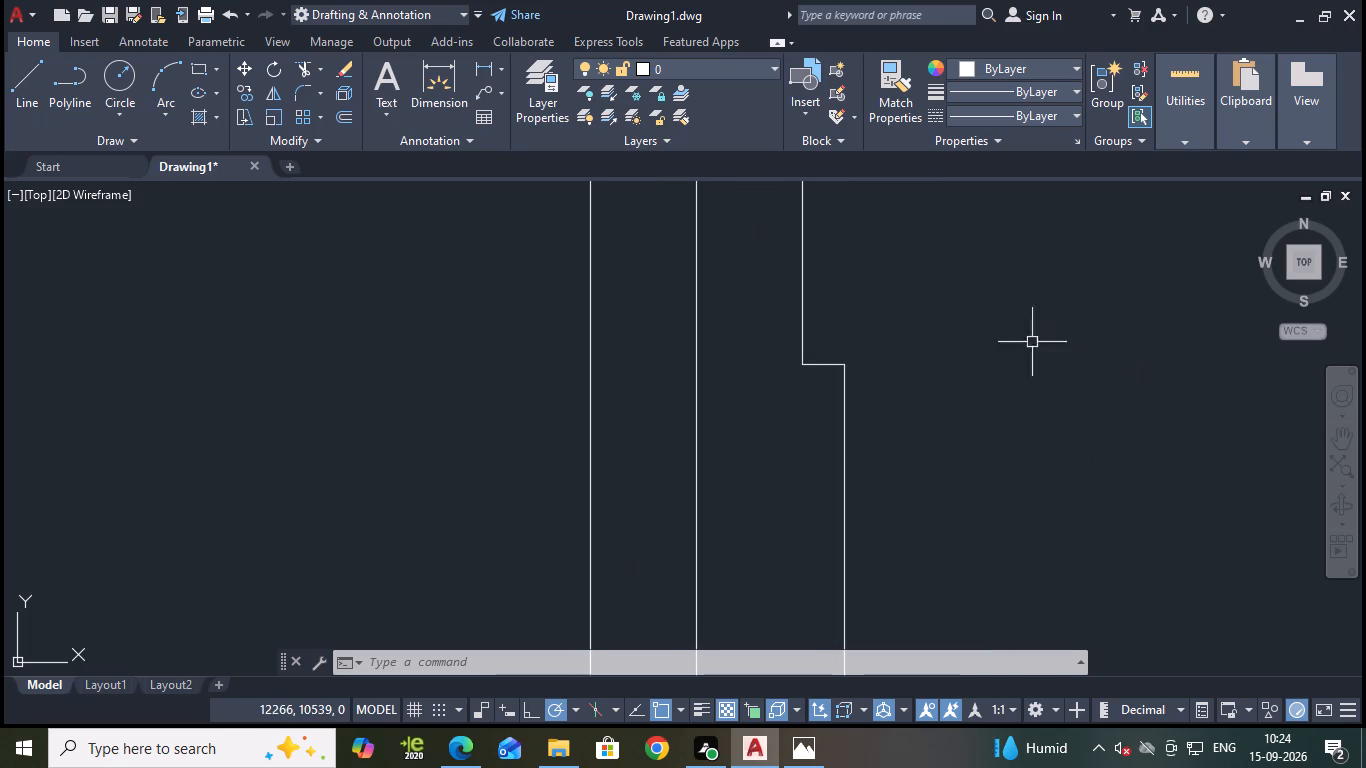
scroll(988, 372, down, 1)
scroll(795, 492, up, 2)
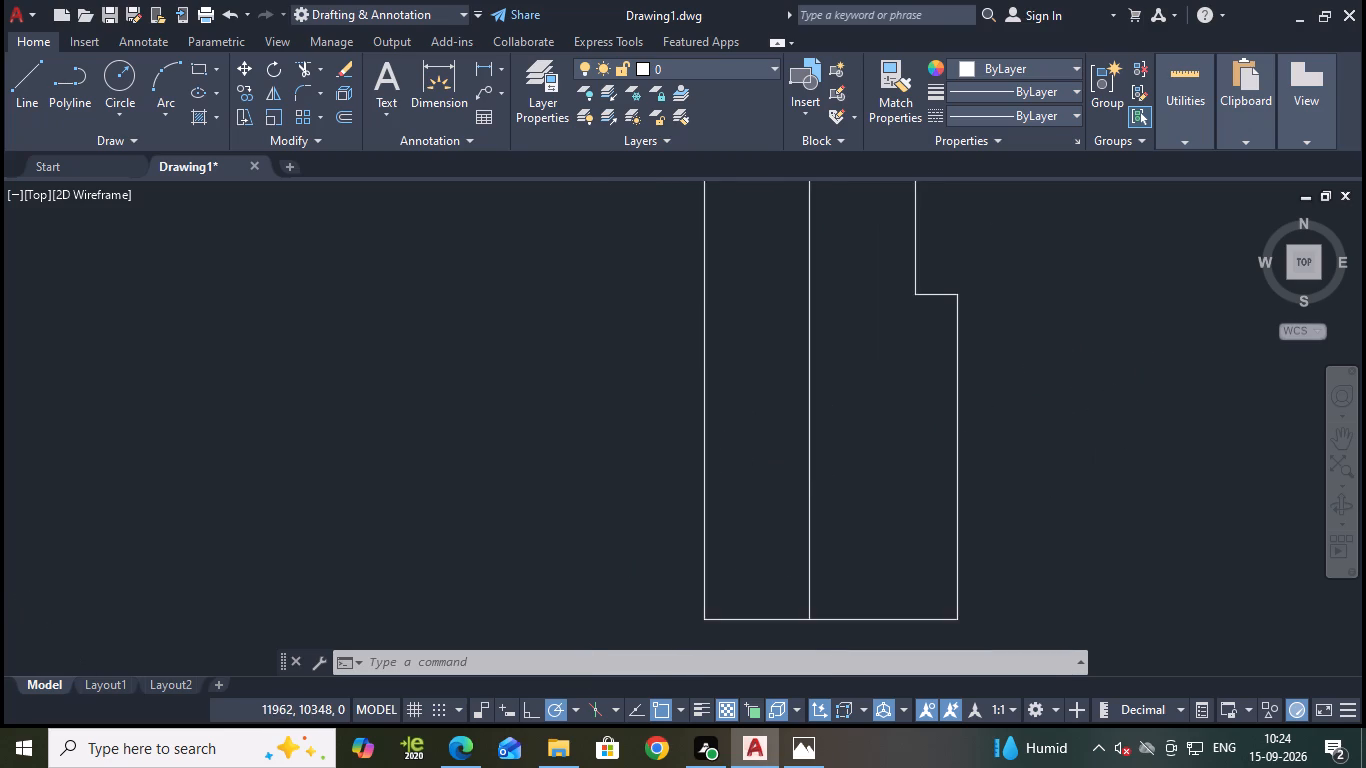
scroll(939, 433, down, 1)
middle_drag(966, 559, 924, 381)
scroll(957, 390, up, 3)
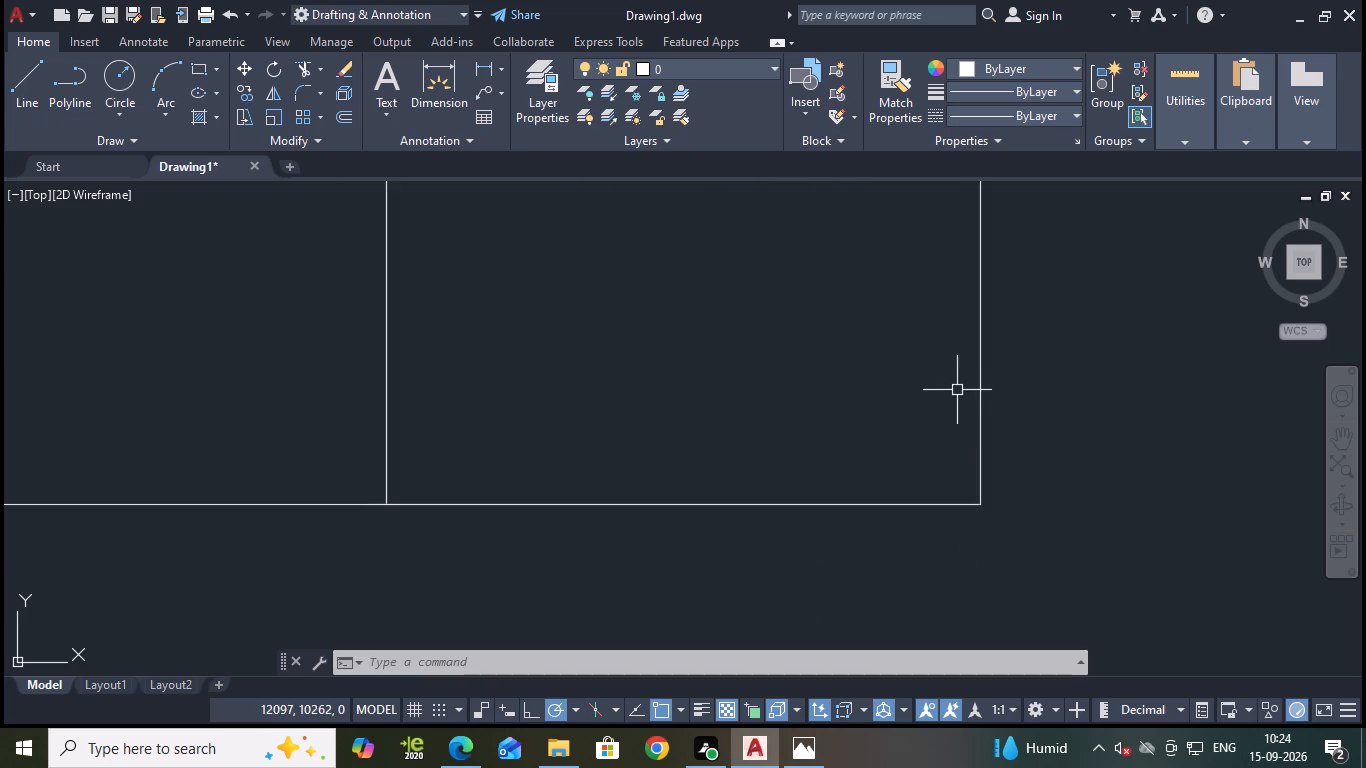
scroll(948, 411, up, 2)
scroll(946, 417, down, 2)
middle_drag(830, 341, 992, 493)
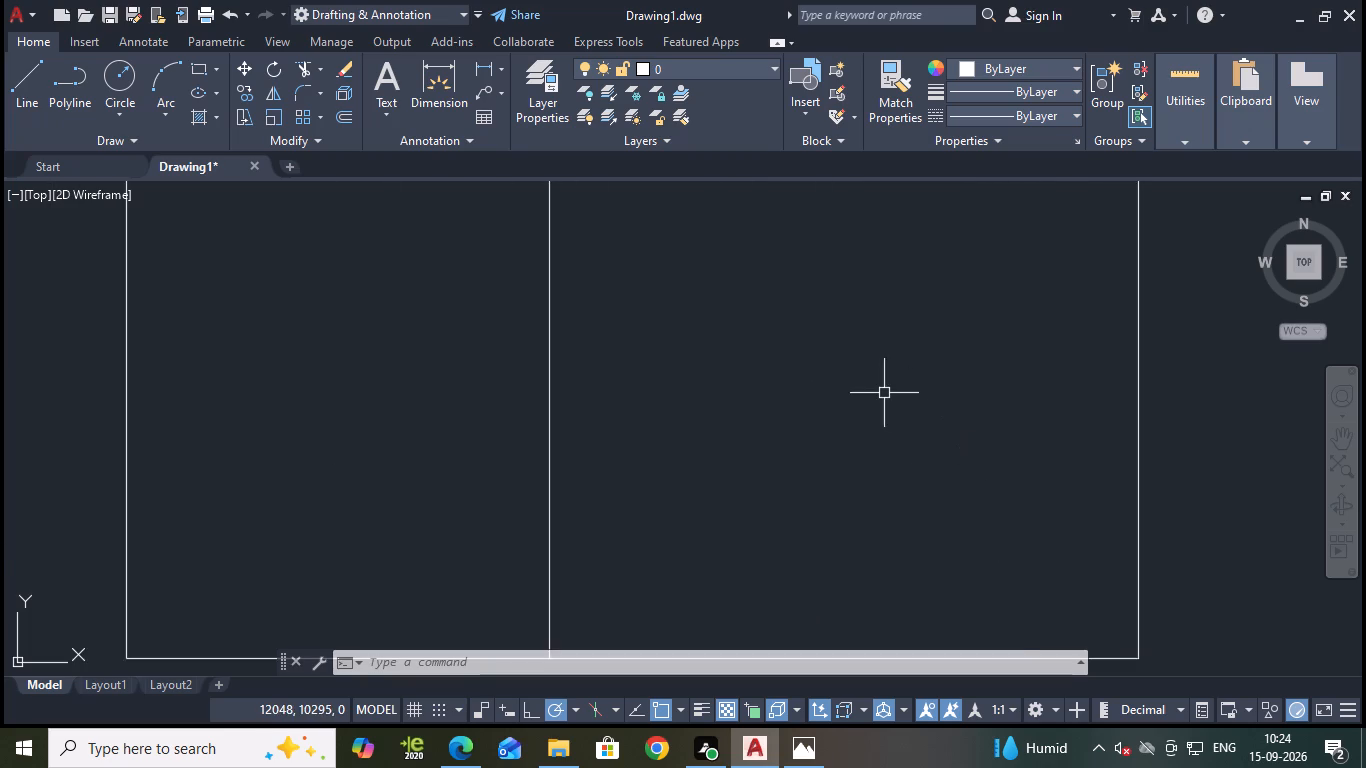
scroll(884, 393, down, 2)
middle_drag(855, 339, 858, 351)
middle_drag(857, 373, 844, 427)
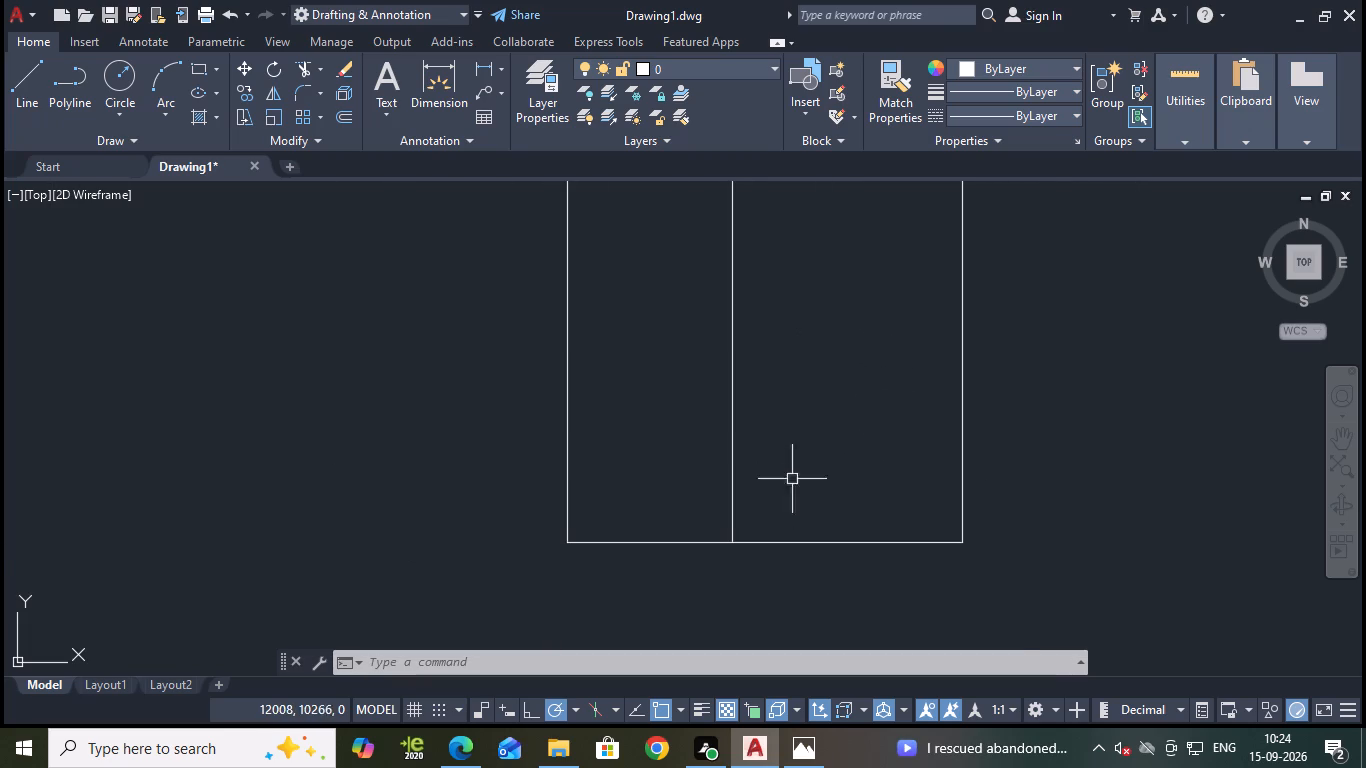
middle_drag(834, 297, 828, 420)
middle_drag(873, 296, 842, 475)
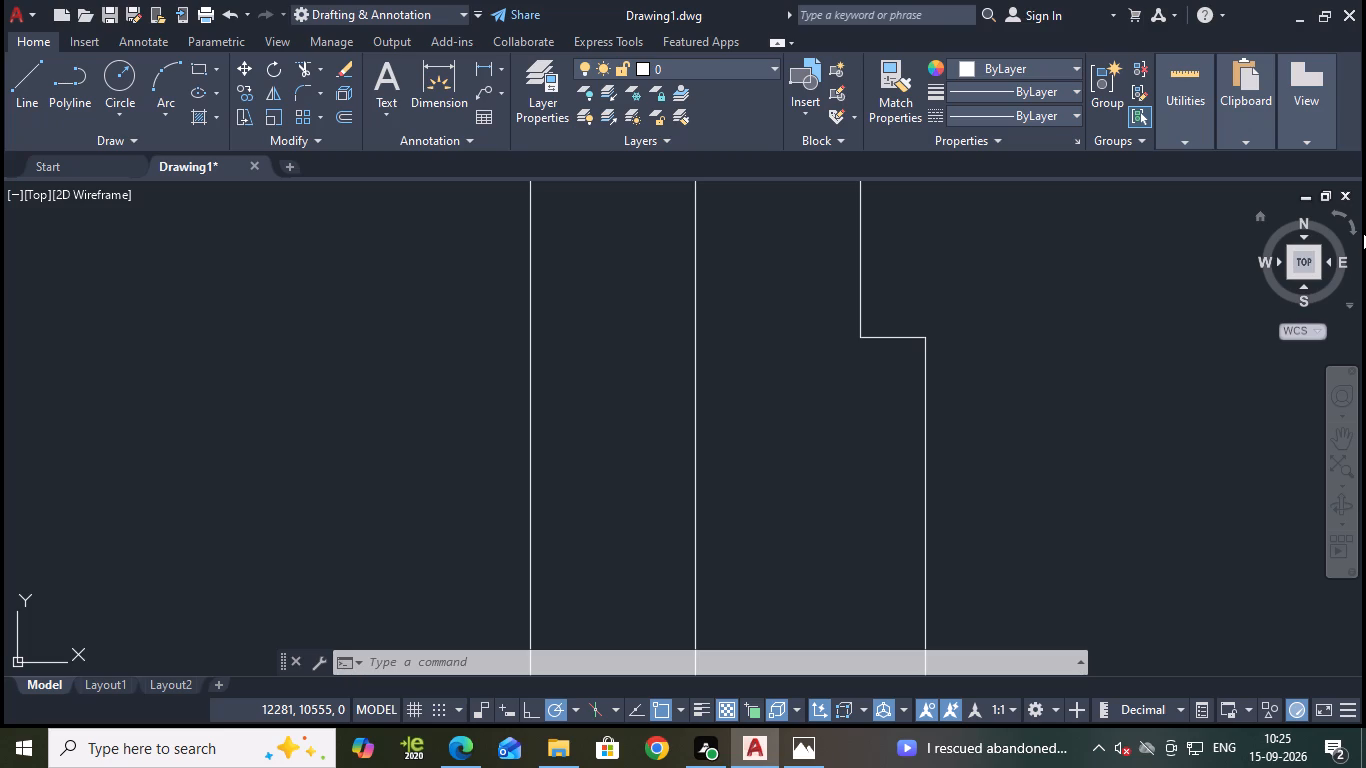
Erase the inner vertical line of the stepped outline.
scroll(1003, 417, down, 1)
middle_drag(1029, 453, 1034, 236)
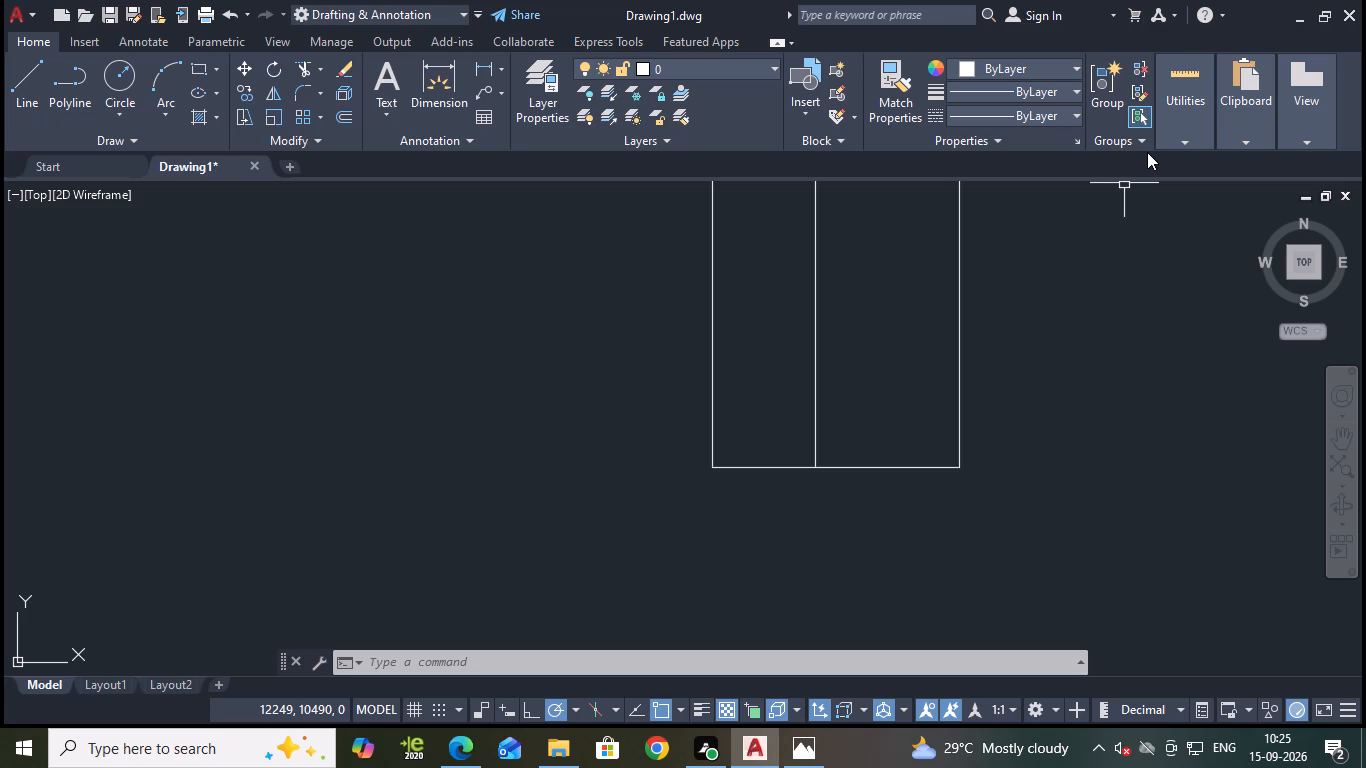
click(816, 388)
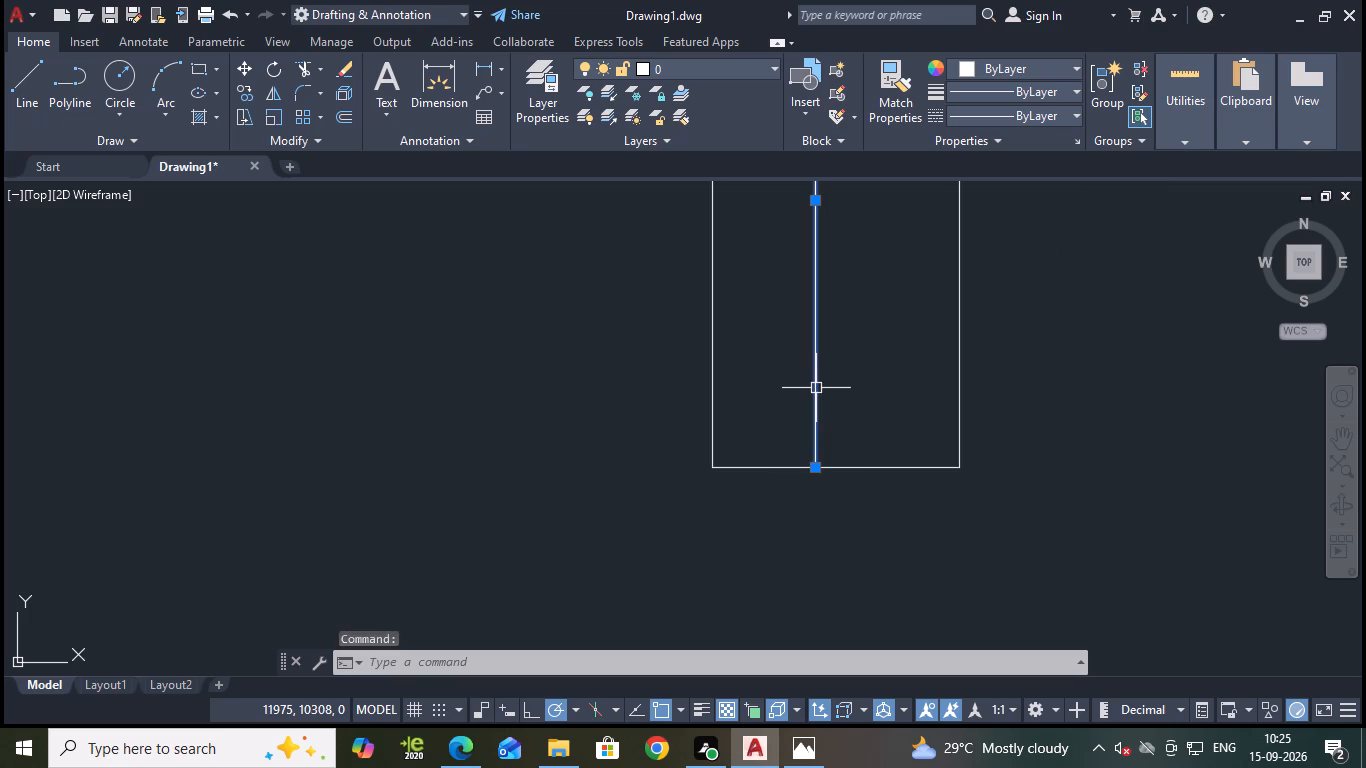
key(e)
key(Return)
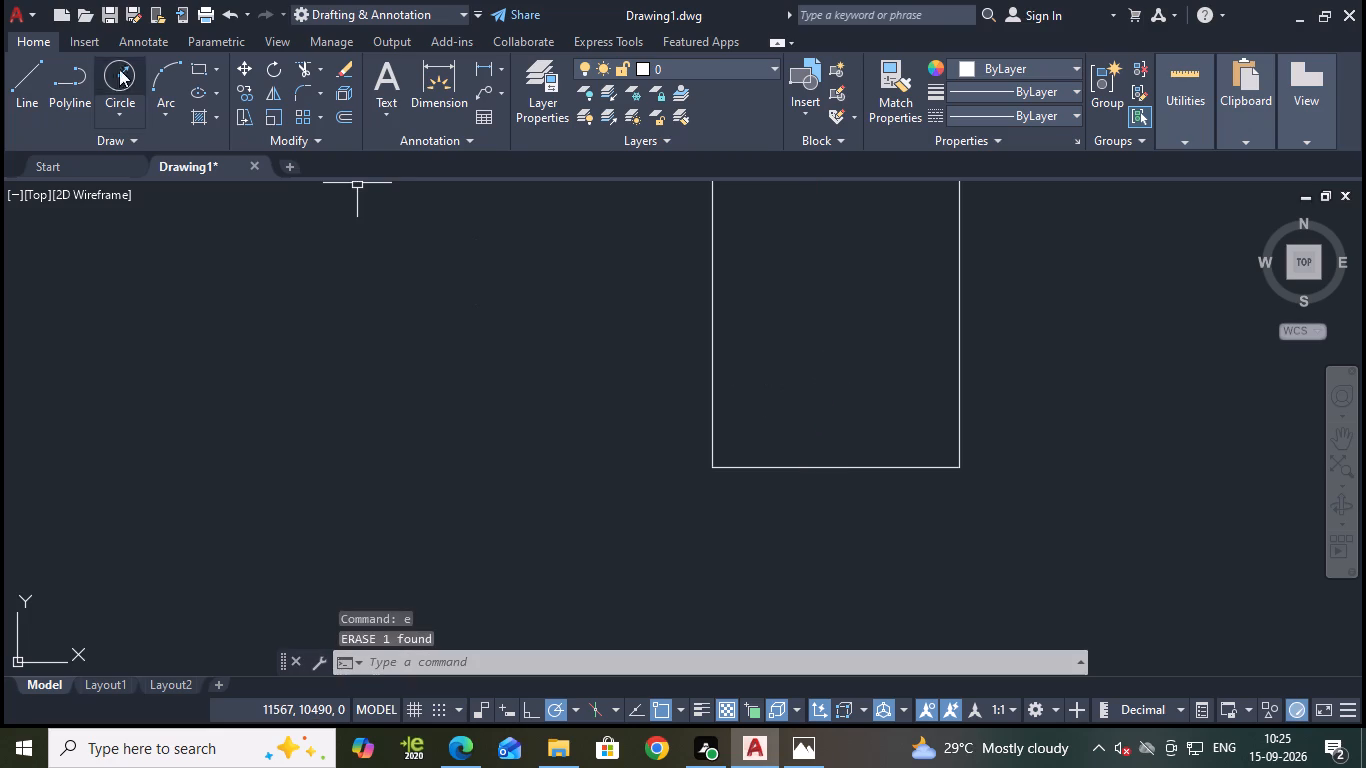
Draw a vertical line up to the top edge from the bottom-edge point 110 mm right of the outline's lower-left corner.
click(27, 78)
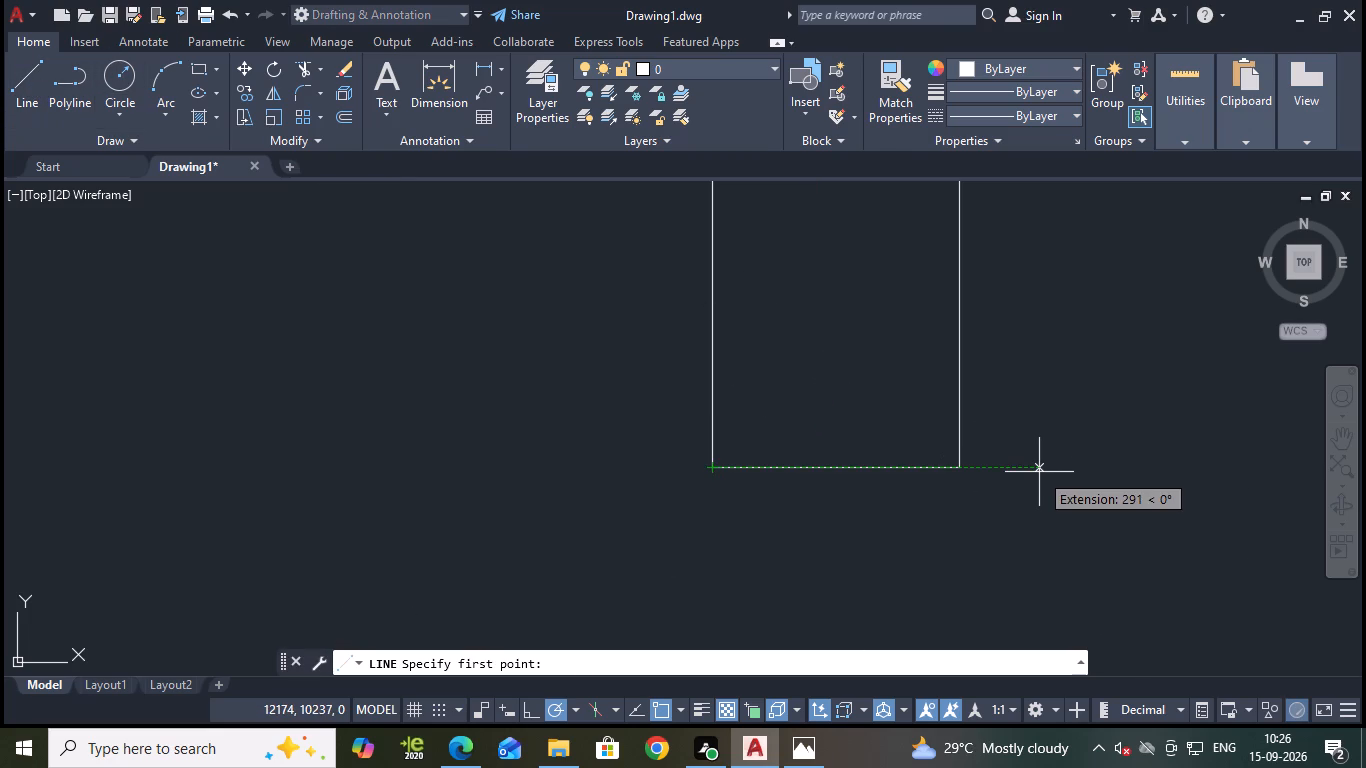
text(110)
key(Return)
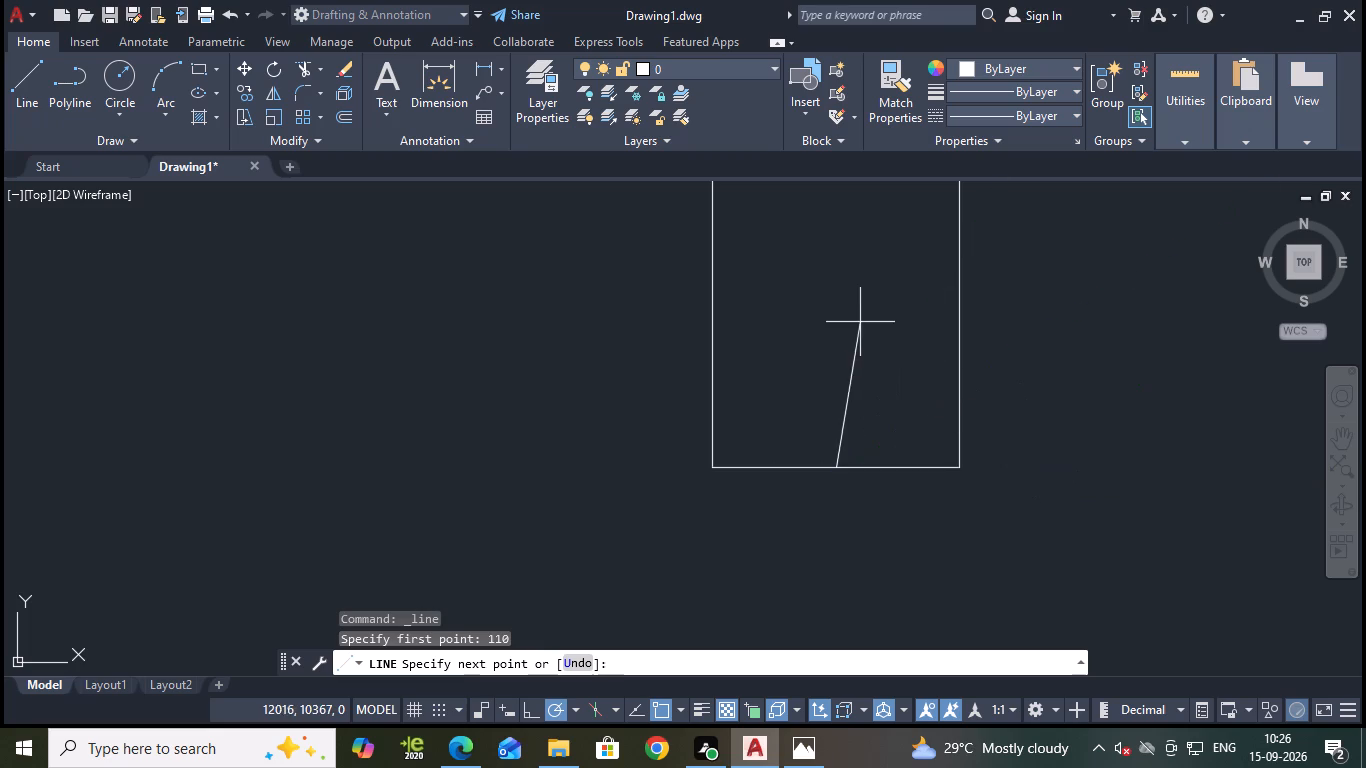
middle_drag(858, 324, 753, 577)
middle_drag(735, 205, 739, 212)
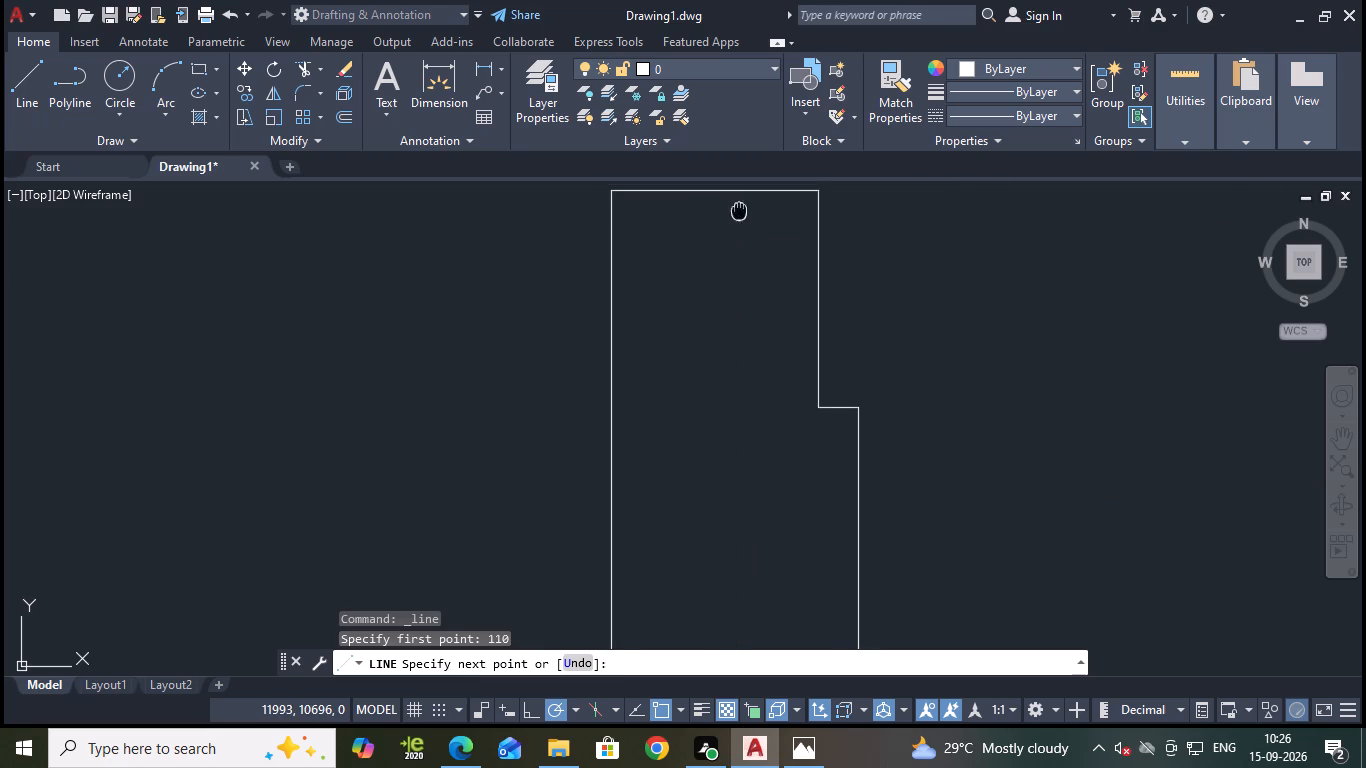
middle_drag(739, 212, 723, 304)
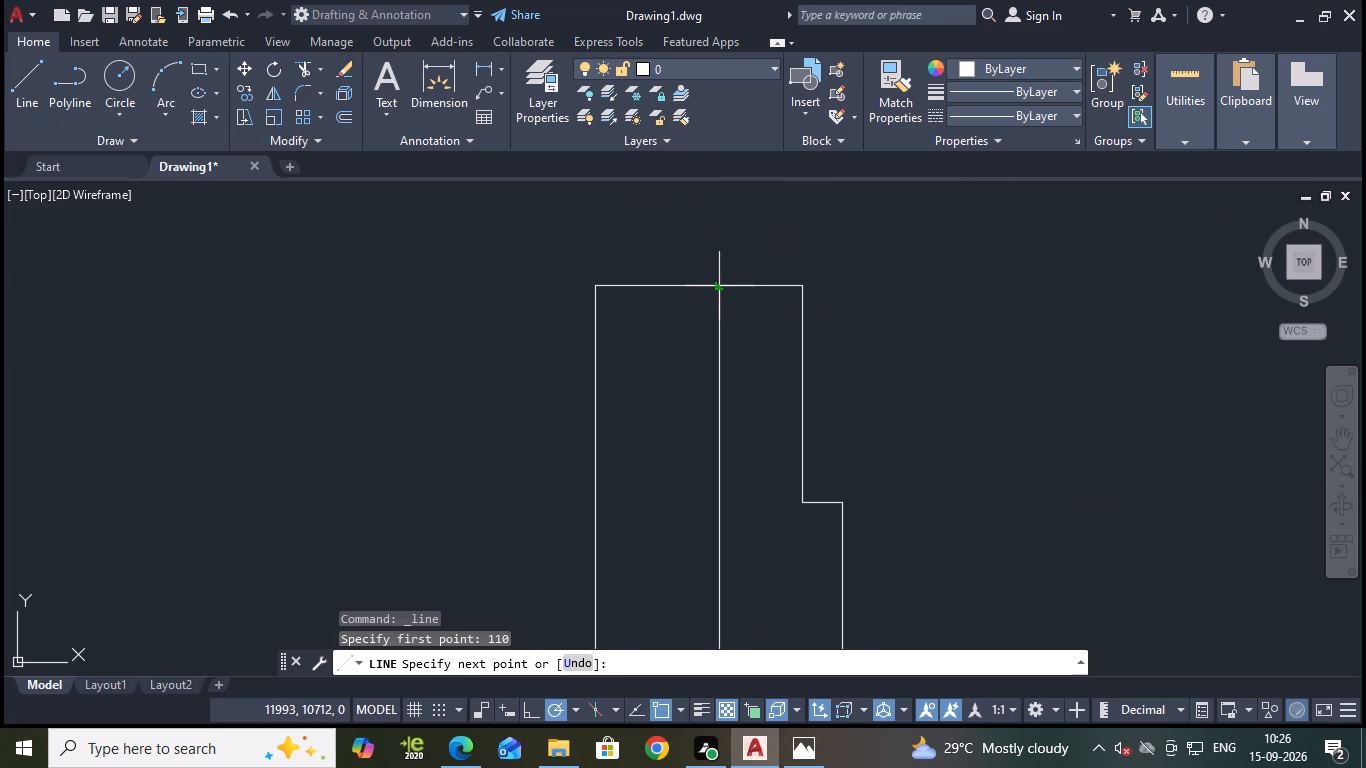
click(720, 284)
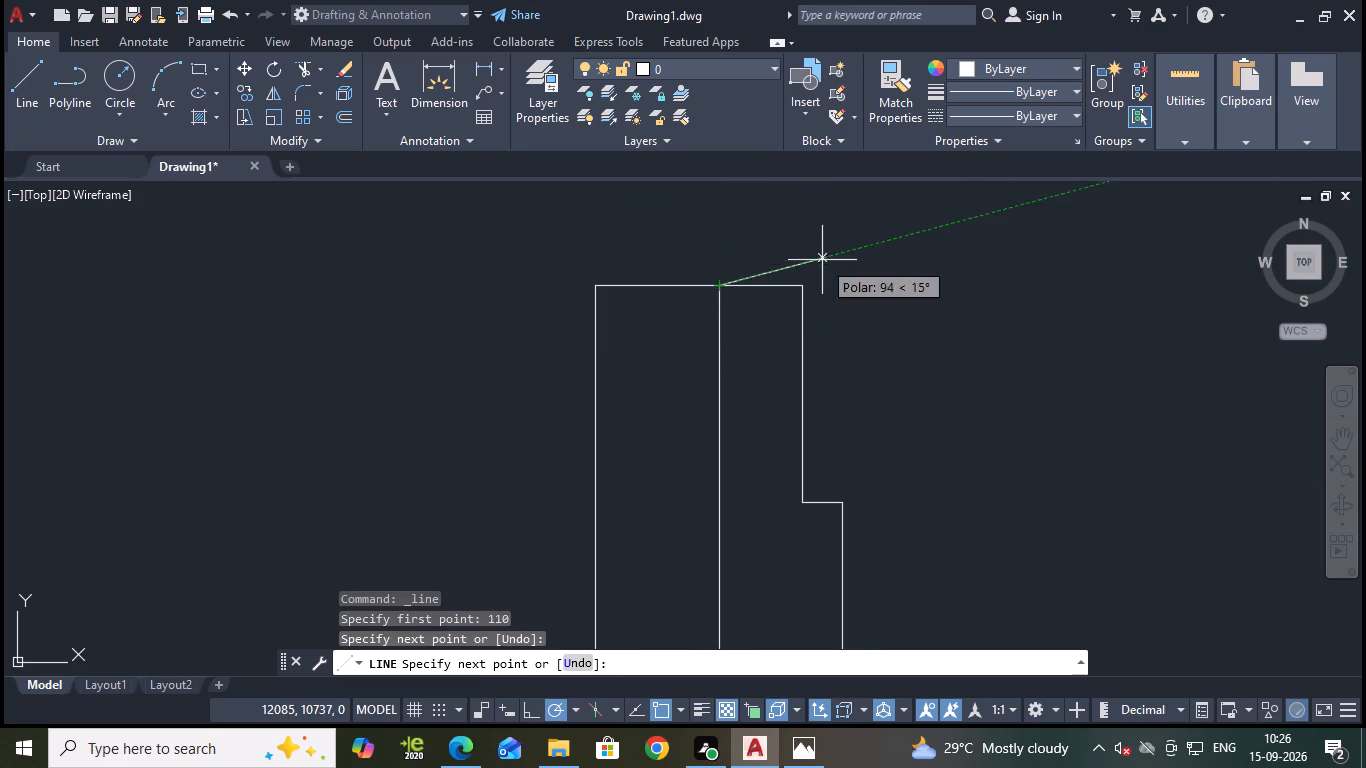
key(Escape)
Offset the new inner vertical line leftward using a through-point distance of 98 mm.
scroll(948, 447, down, 1)
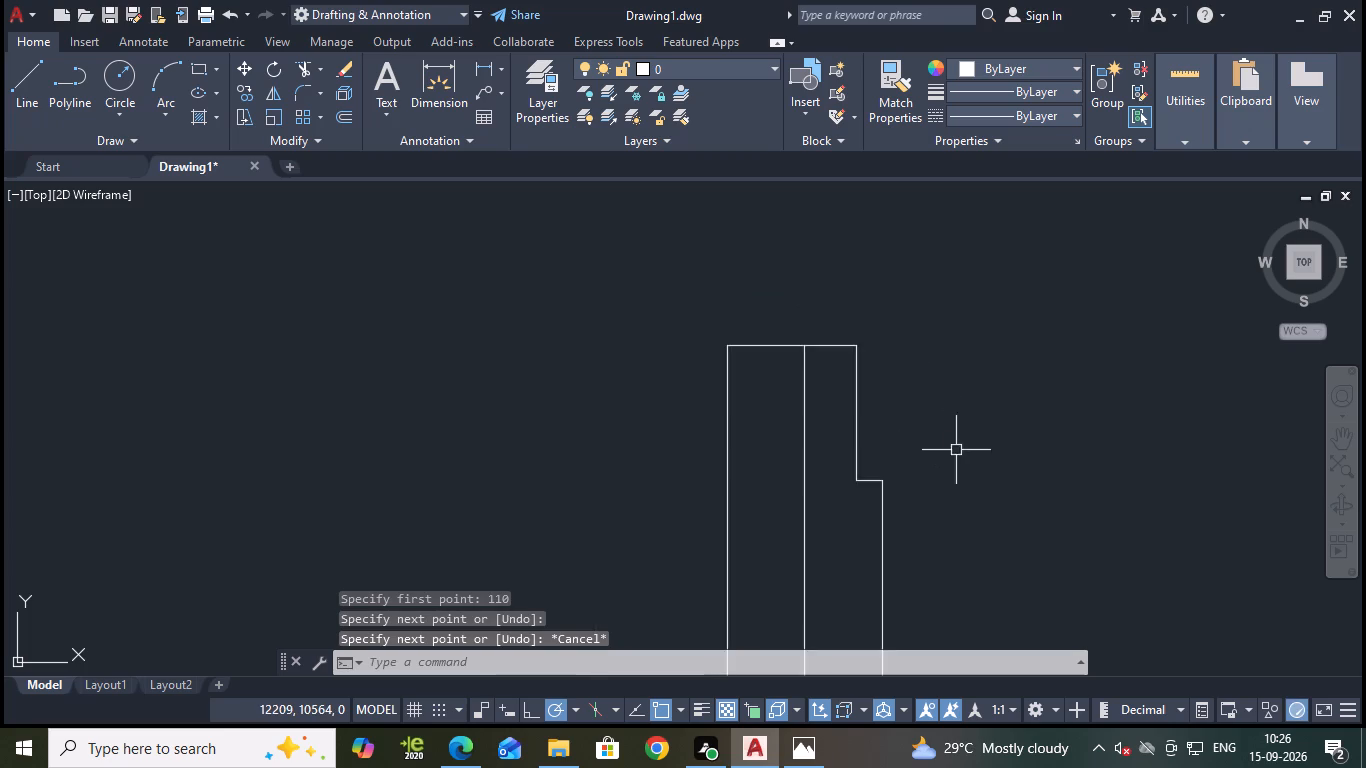
middle_drag(956, 450, 988, 387)
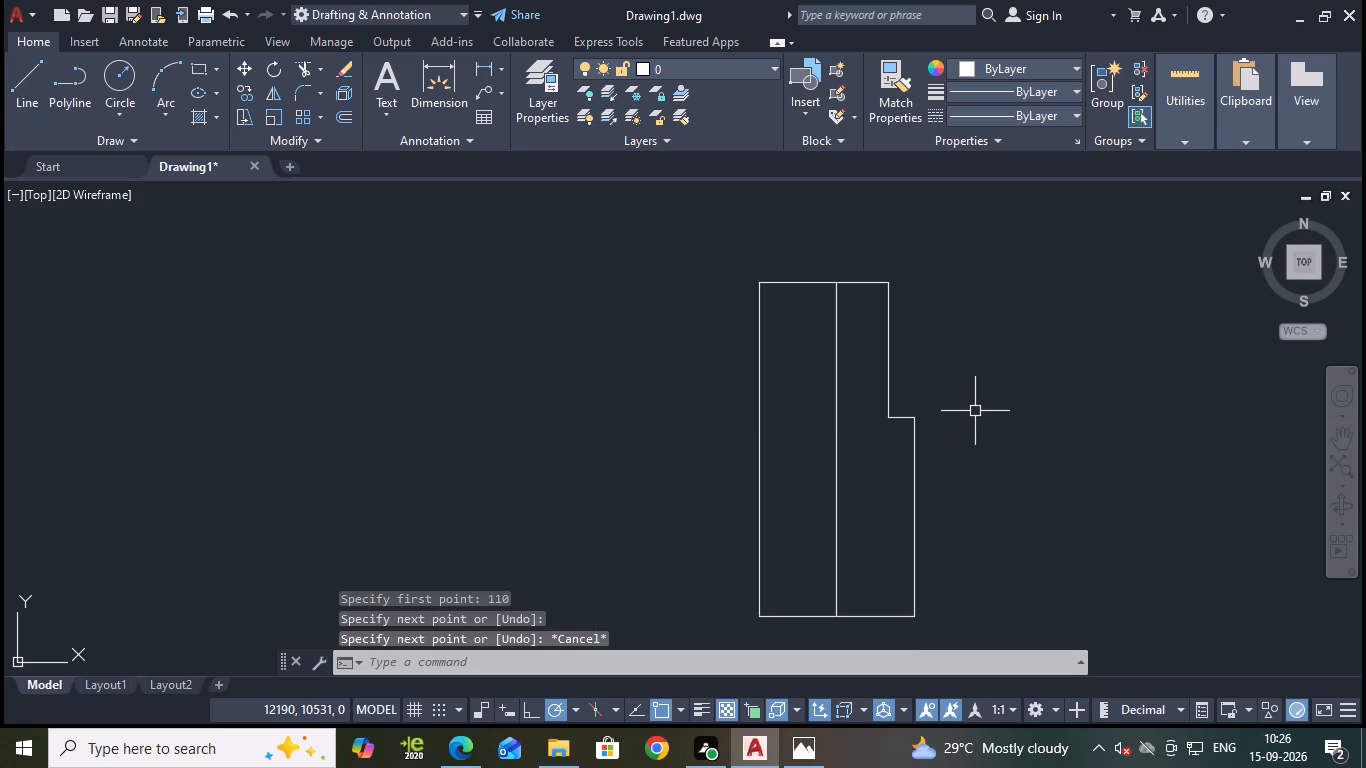
scroll(976, 432, up, 1)
middle_drag(979, 436, 1072, 284)
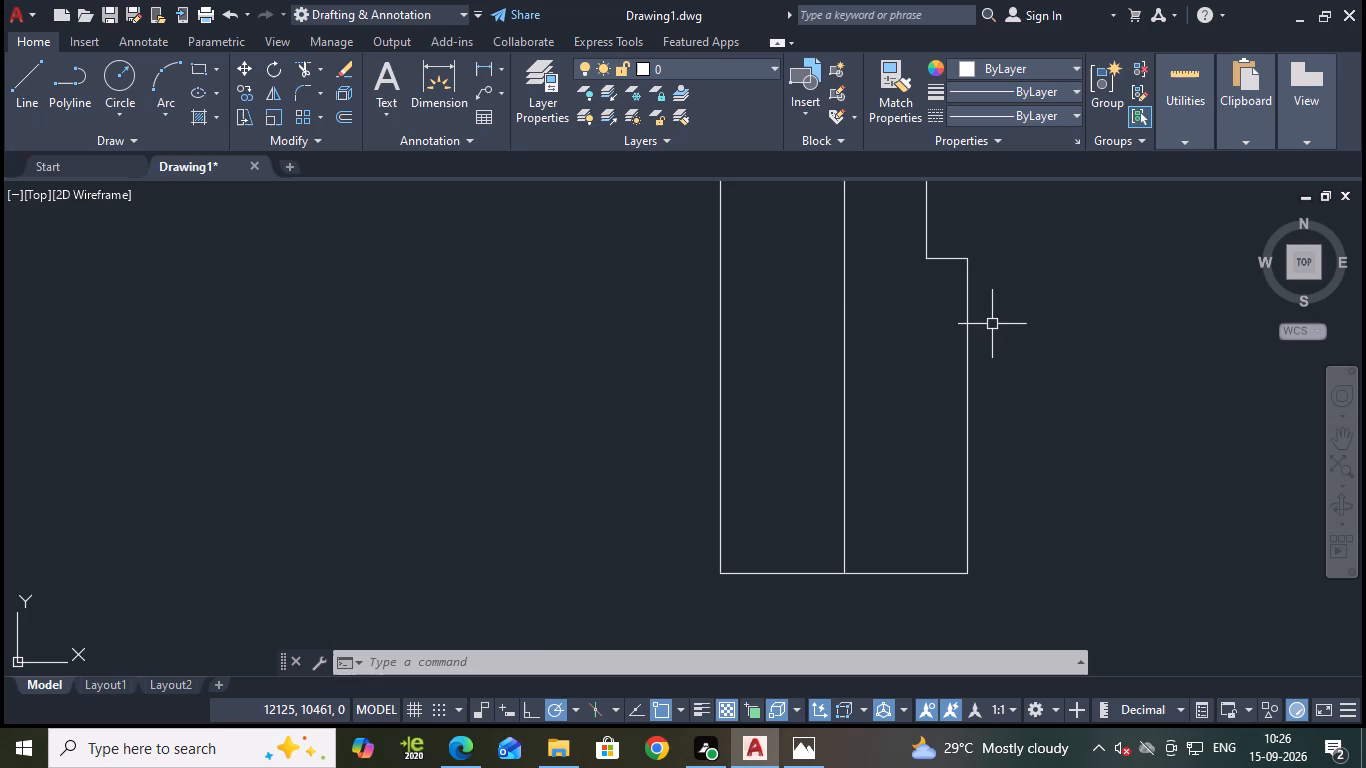
key(o)
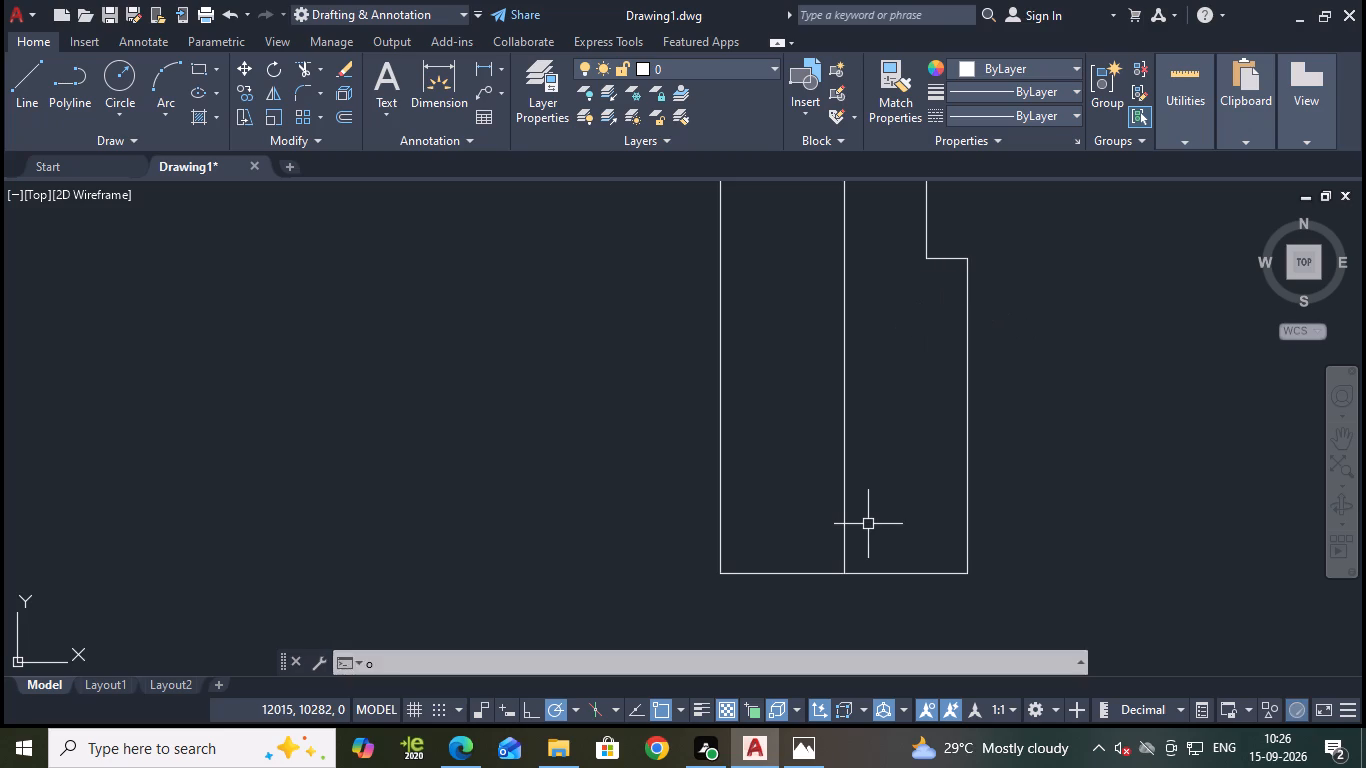
key(Return)
key(Return)
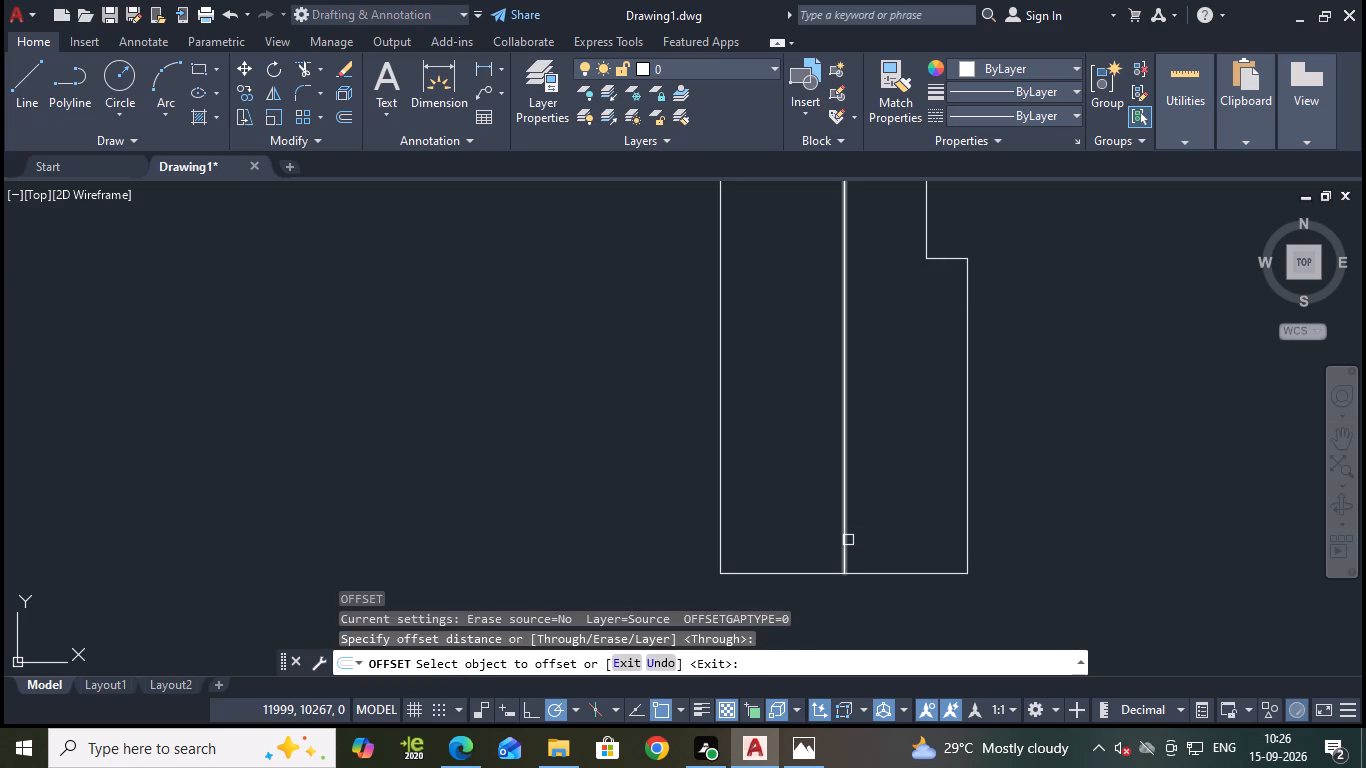
click(848, 539)
text(98)
key(Return)
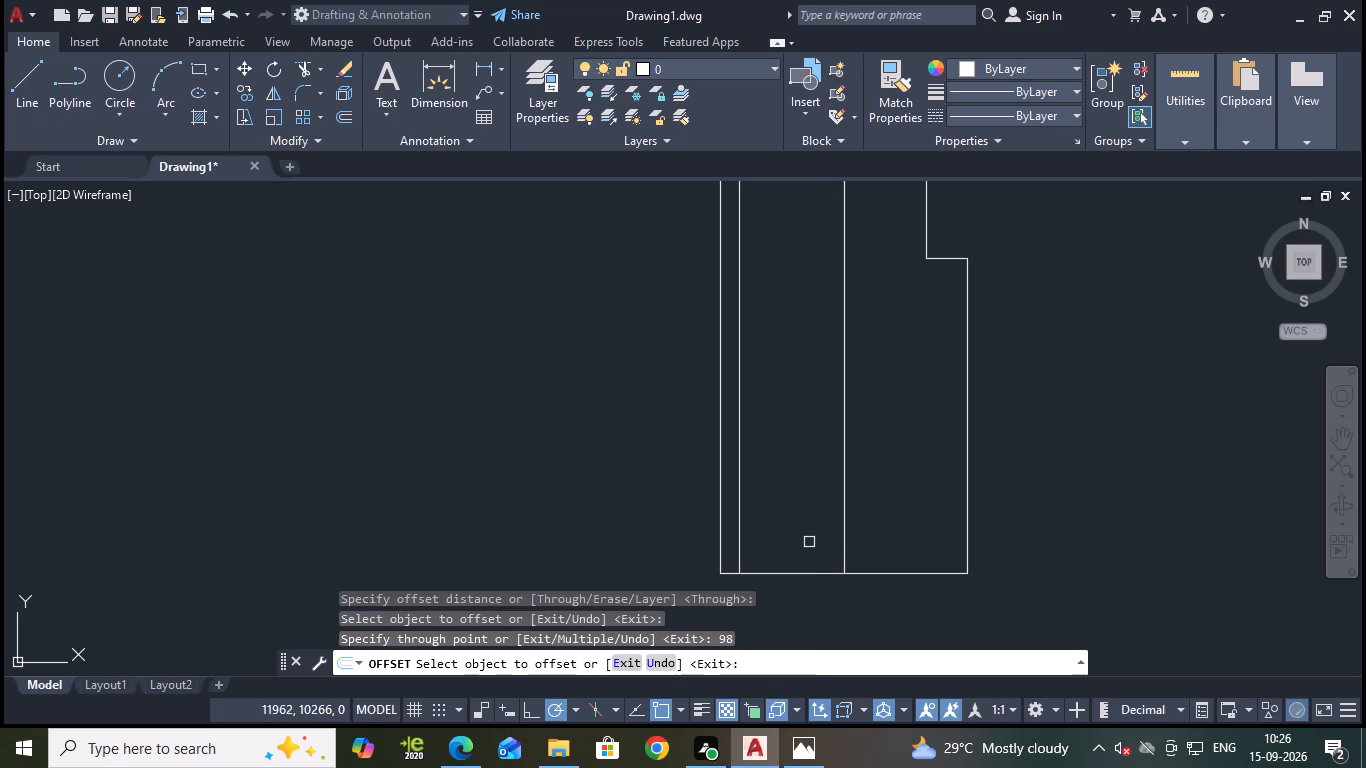
Offset the same inner vertical line rightward using a through-point distance of 97 mm.
click(850, 553)
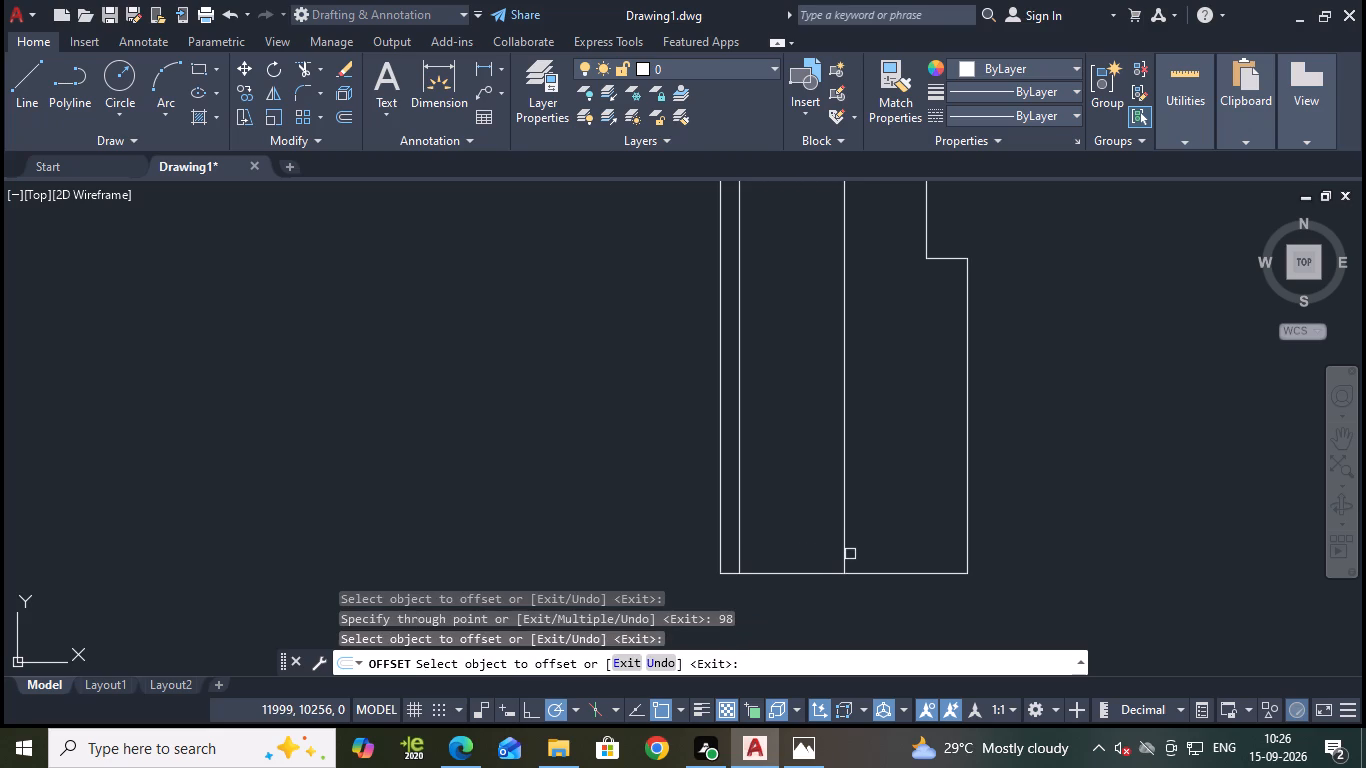
click(845, 550)
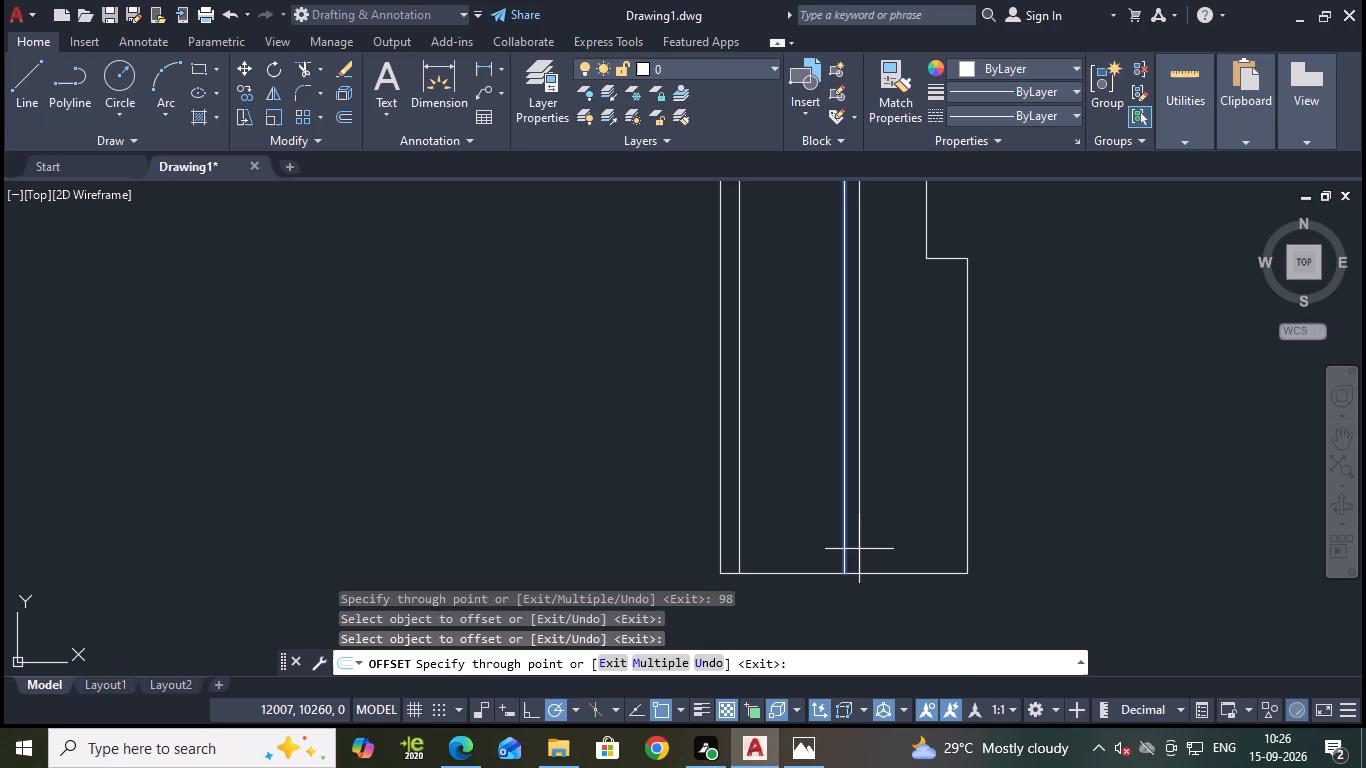
text(97)
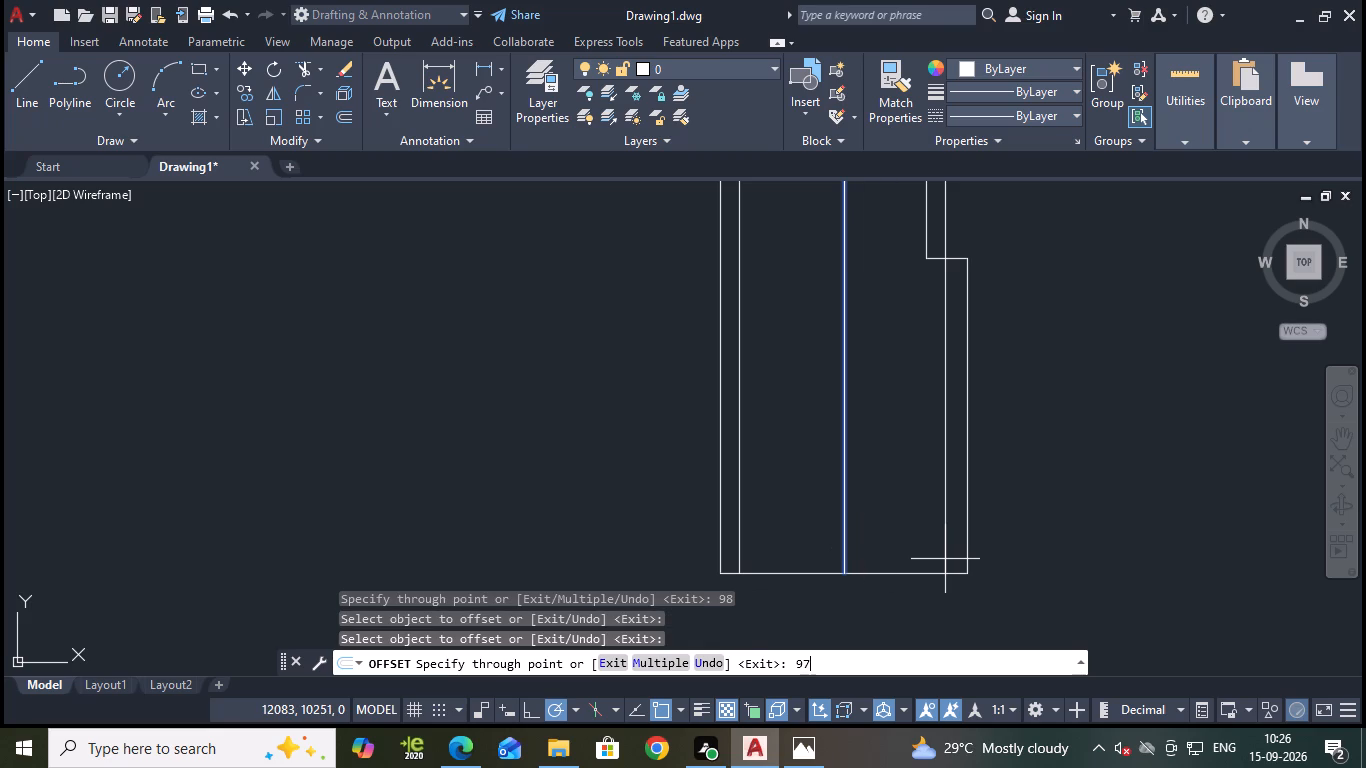
key(Return)
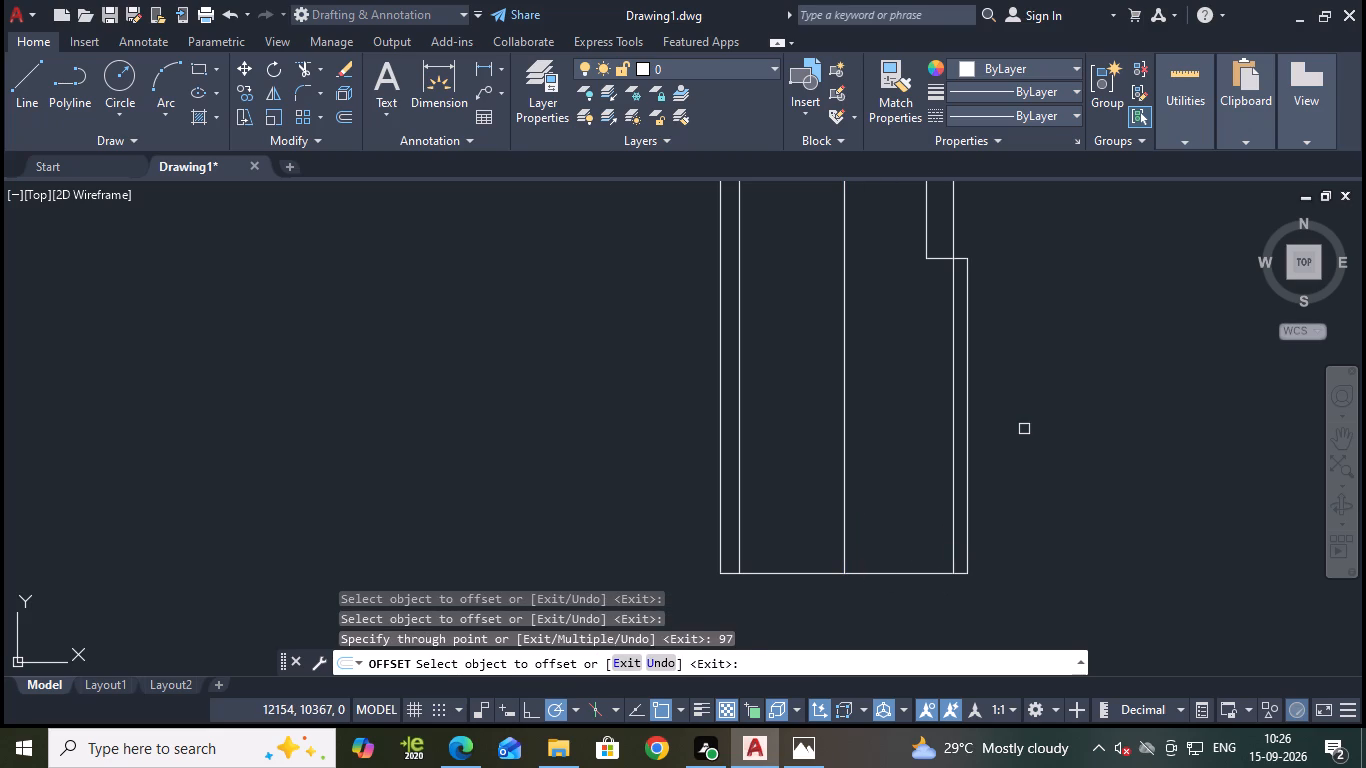
key(Escape)
Trim the part of the right offset line that rises above the side step's horizontal edge.
text(tr)
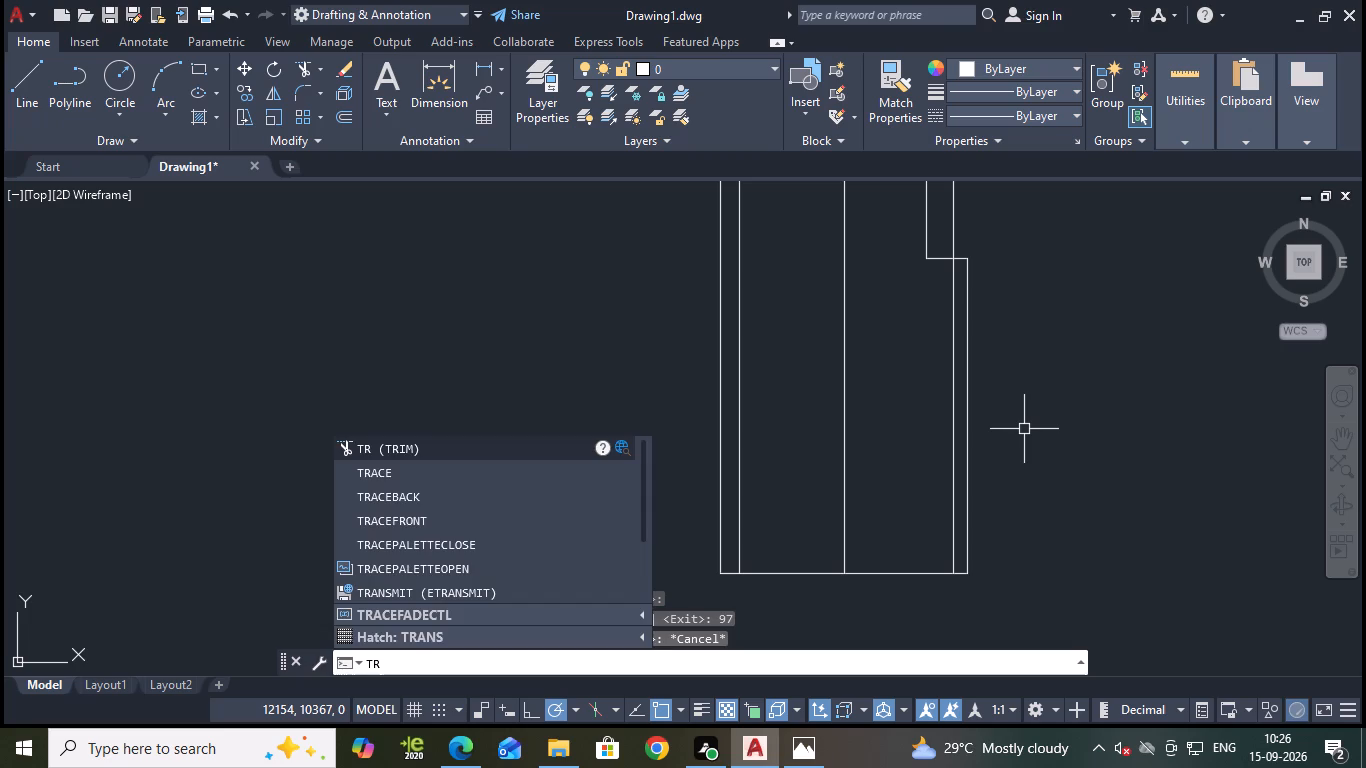
key(Return)
middle_drag(1049, 335, 1029, 472)
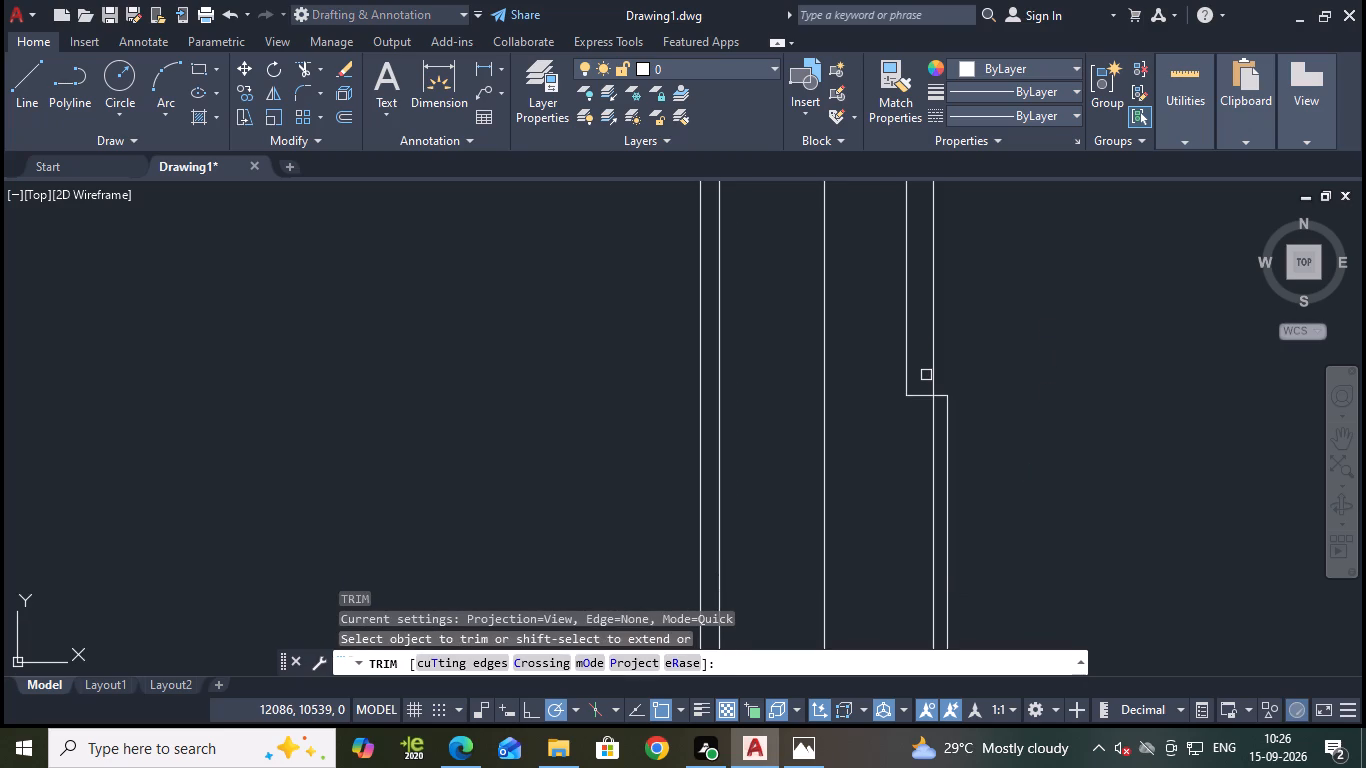
click(930, 381)
scroll(936, 353, down, 1)
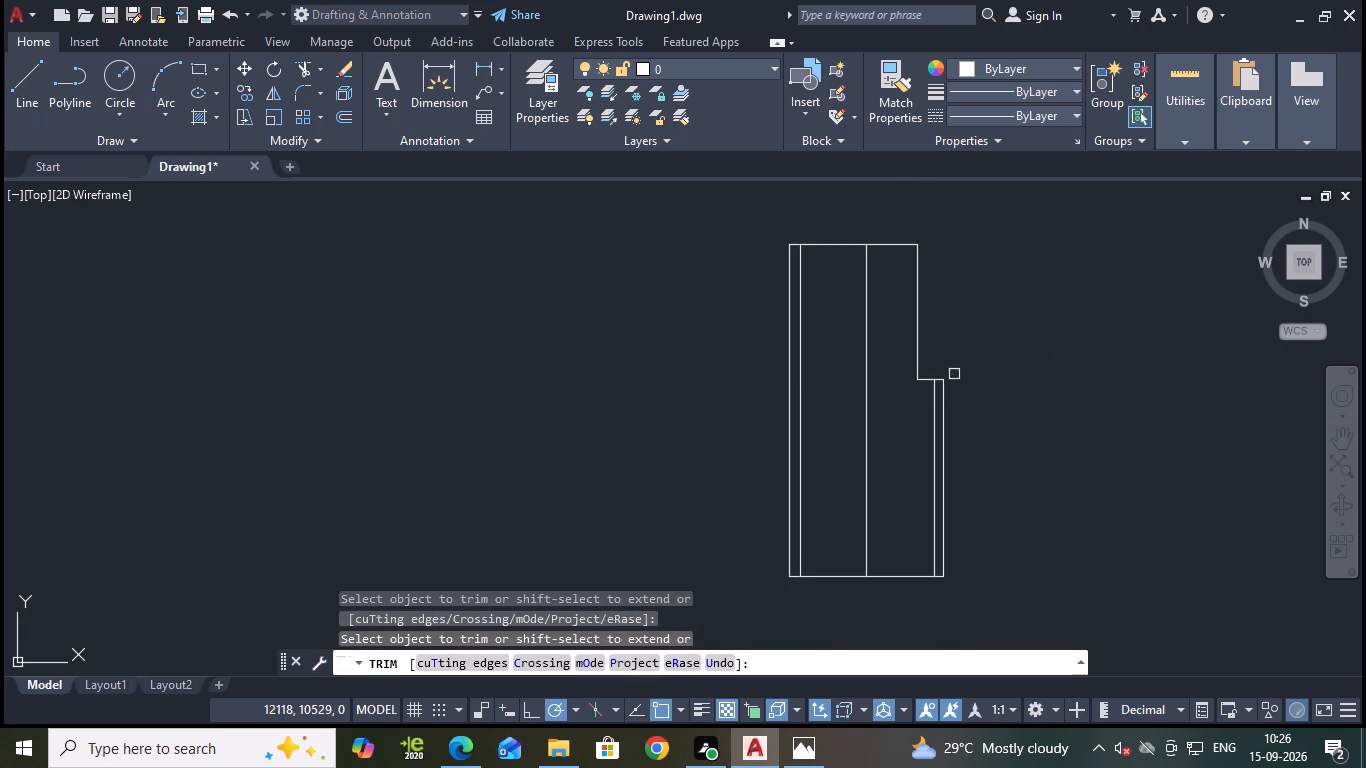
scroll(835, 551, up, 1)
middle_drag(835, 551, 829, 446)
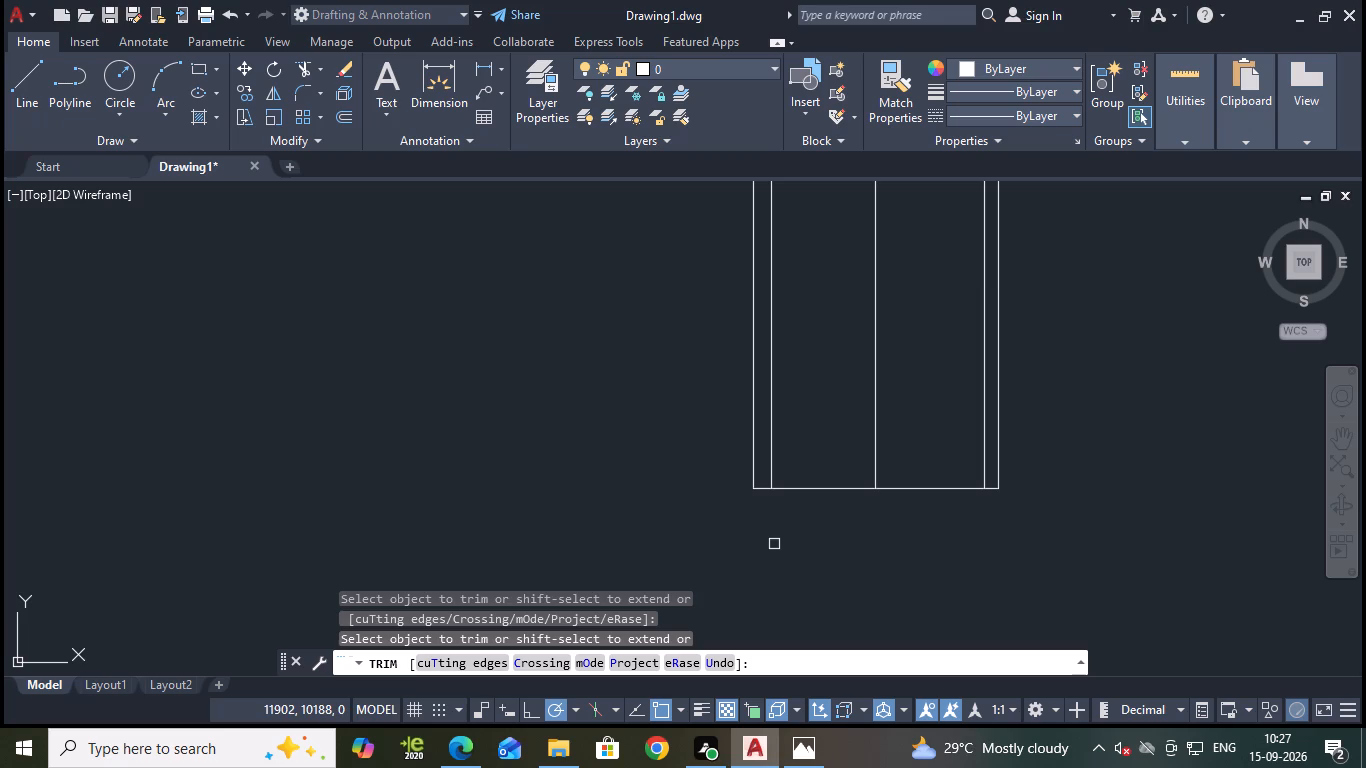
middle_drag(1098, 346, 1095, 346)
middle_drag(1095, 346, 1027, 428)
middle_drag(1021, 273, 1023, 428)
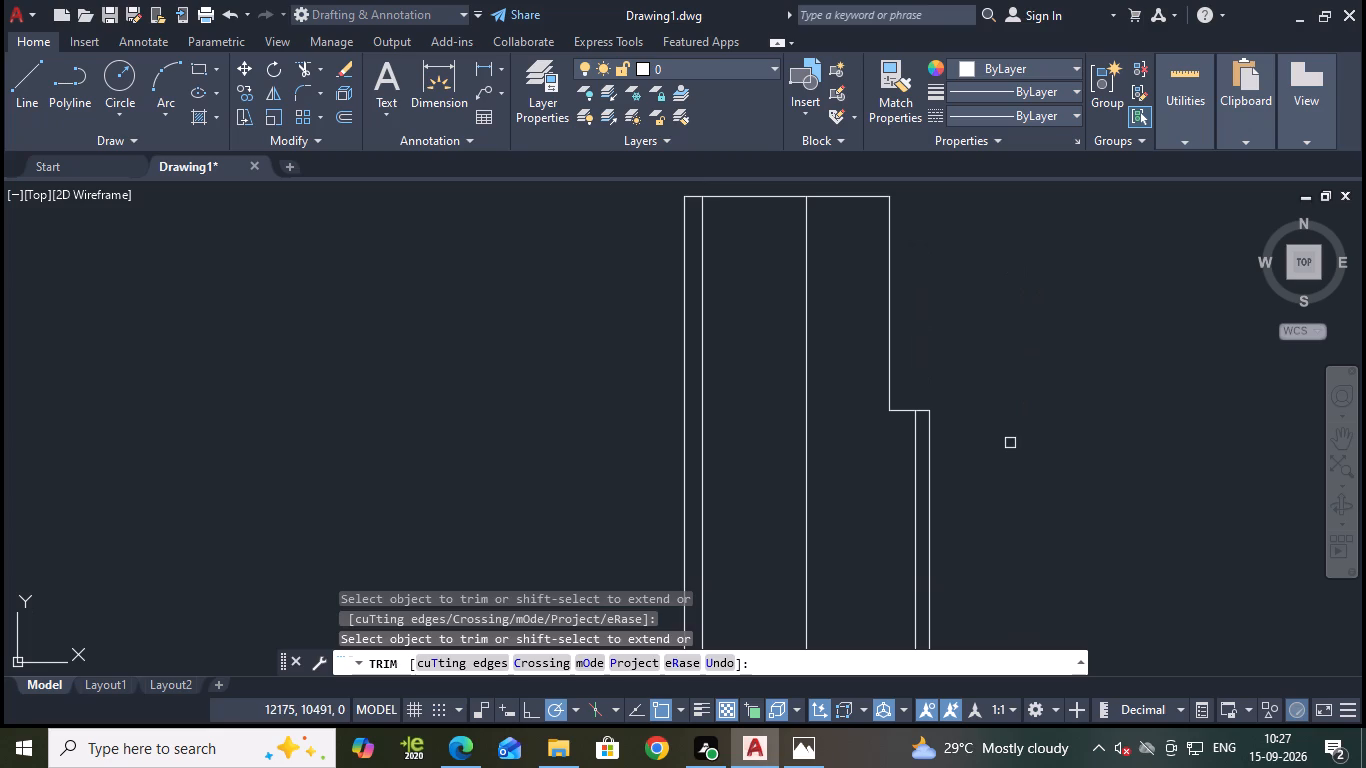
key(Escape)
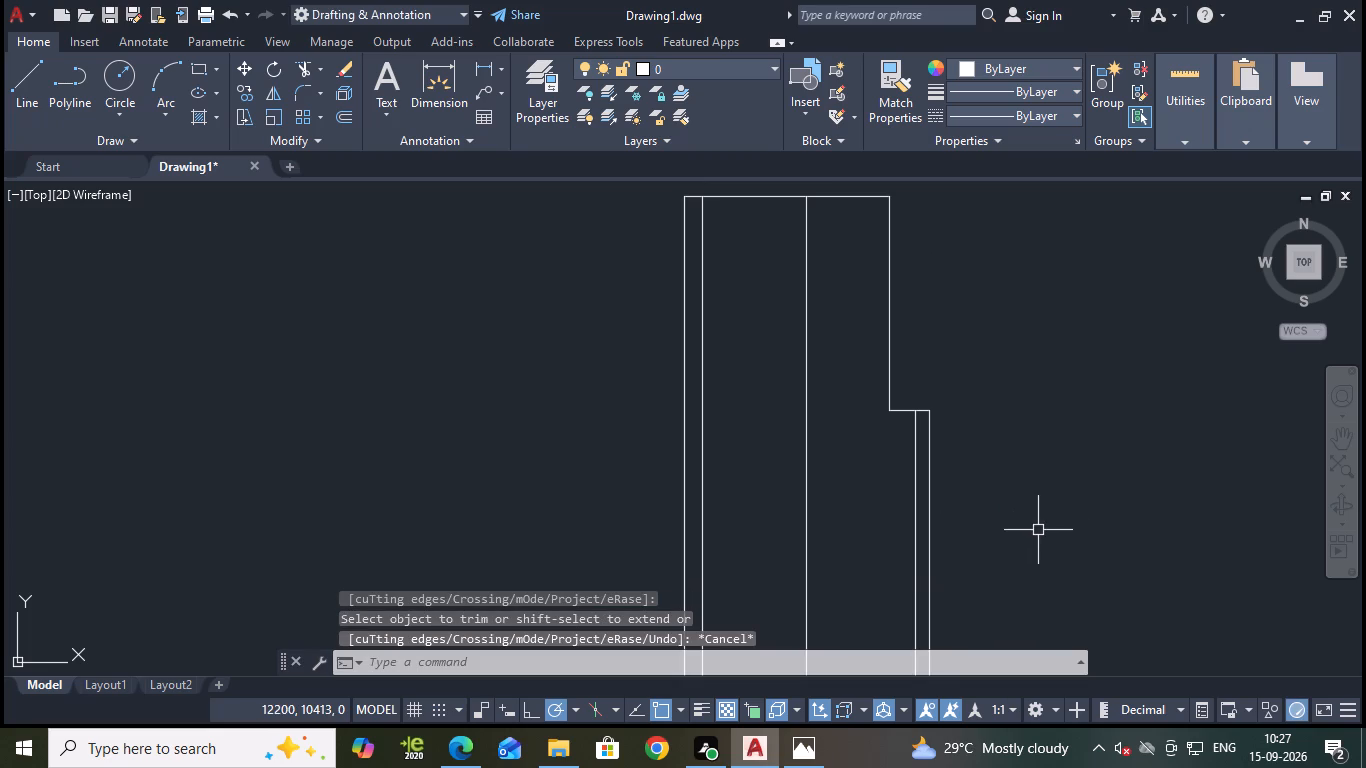
middle_drag(1036, 530, 1042, 446)
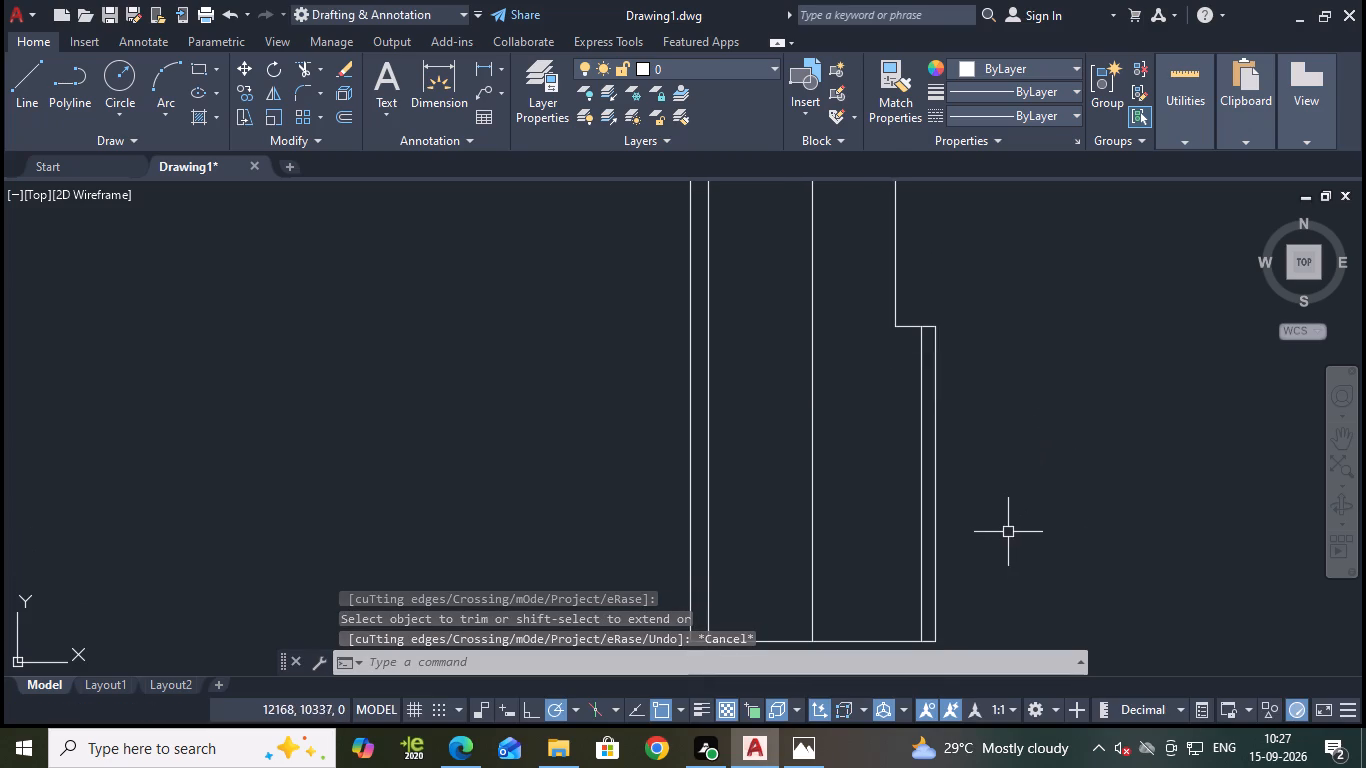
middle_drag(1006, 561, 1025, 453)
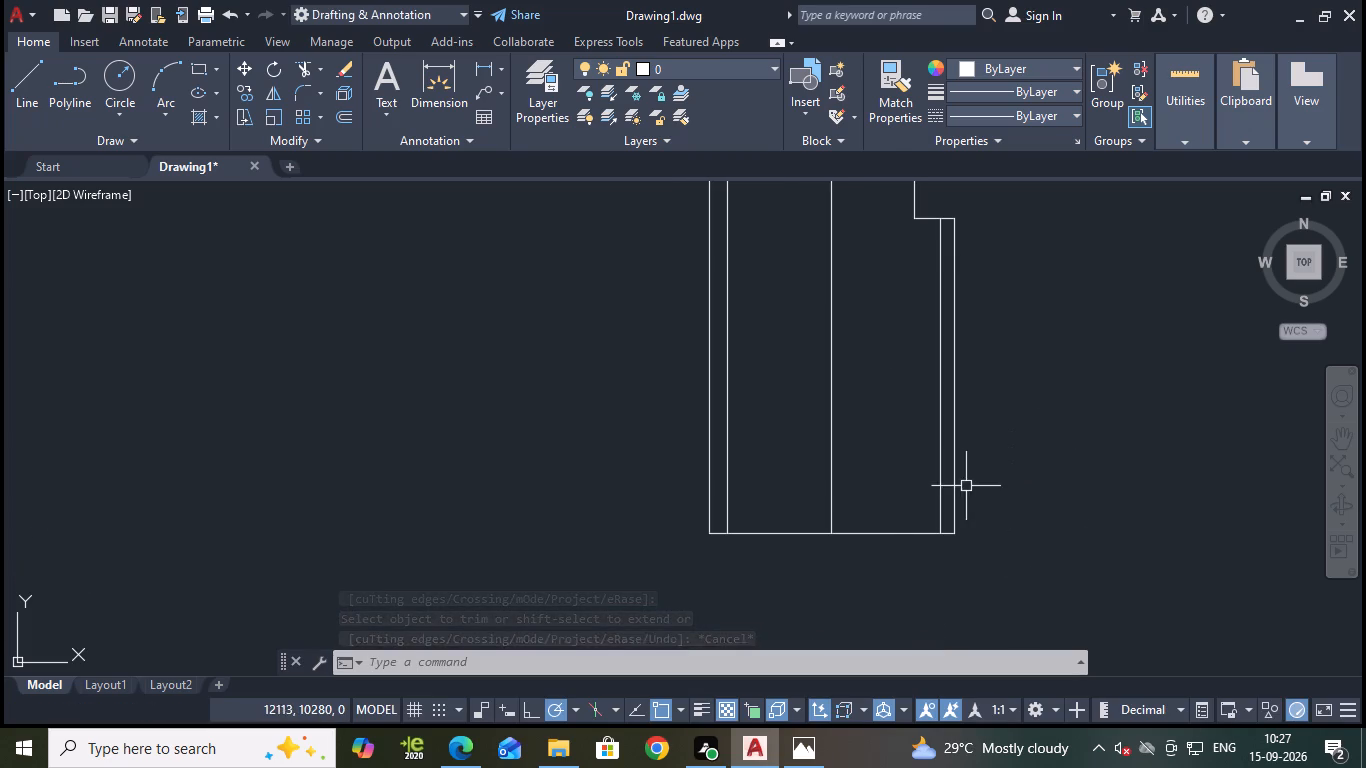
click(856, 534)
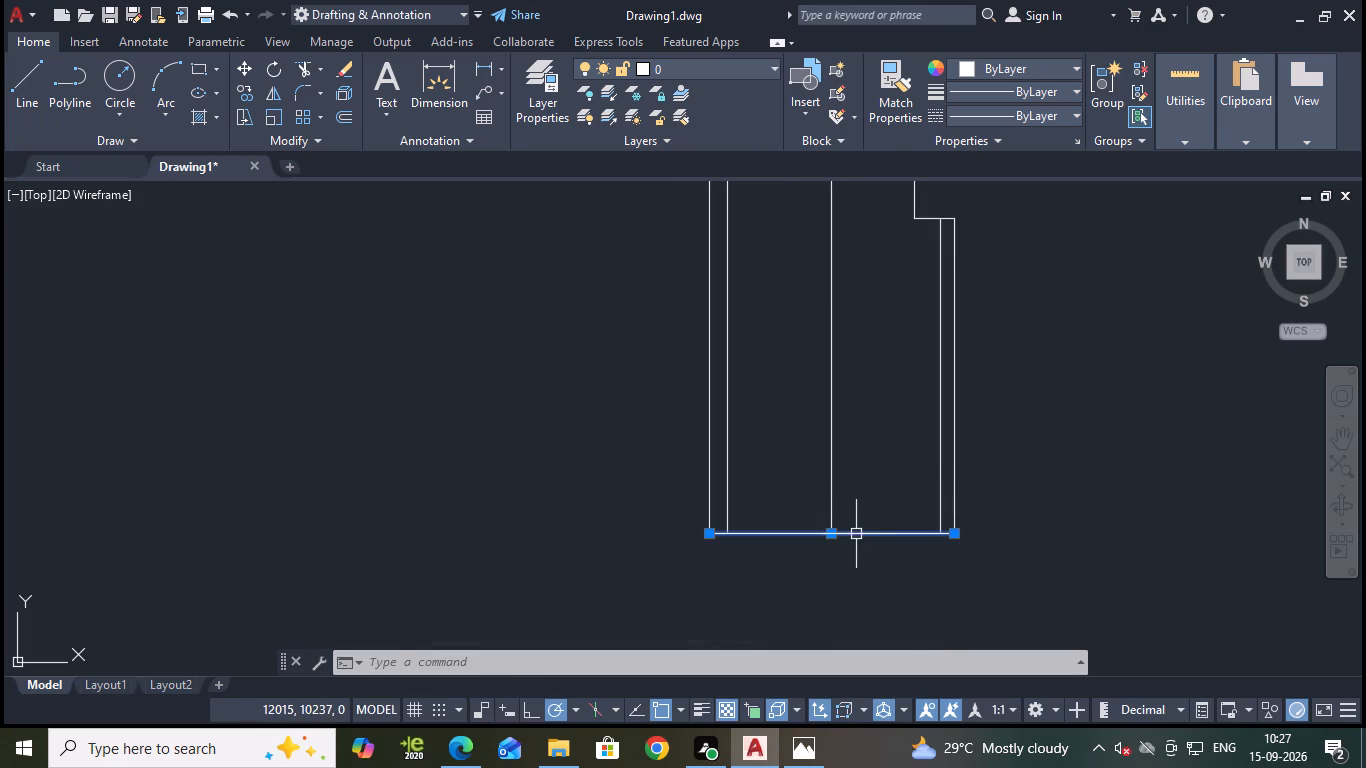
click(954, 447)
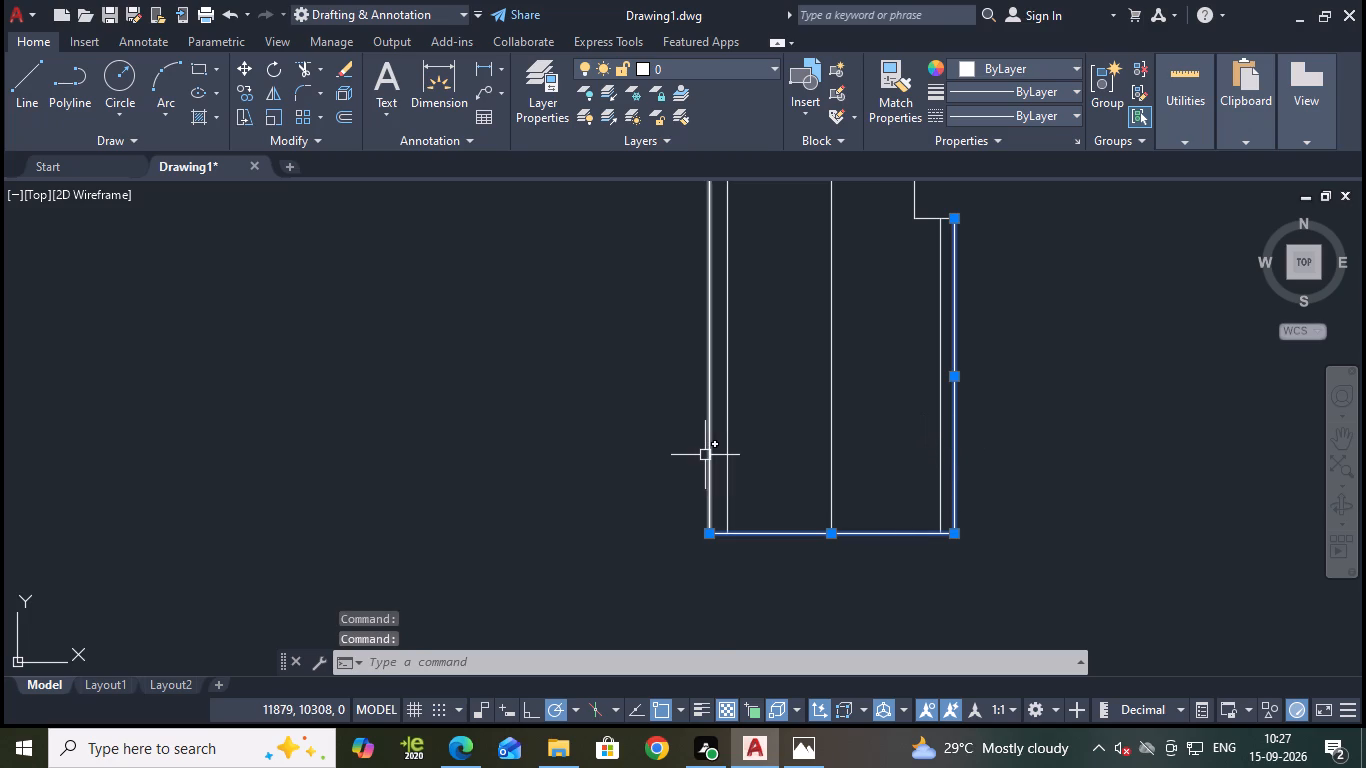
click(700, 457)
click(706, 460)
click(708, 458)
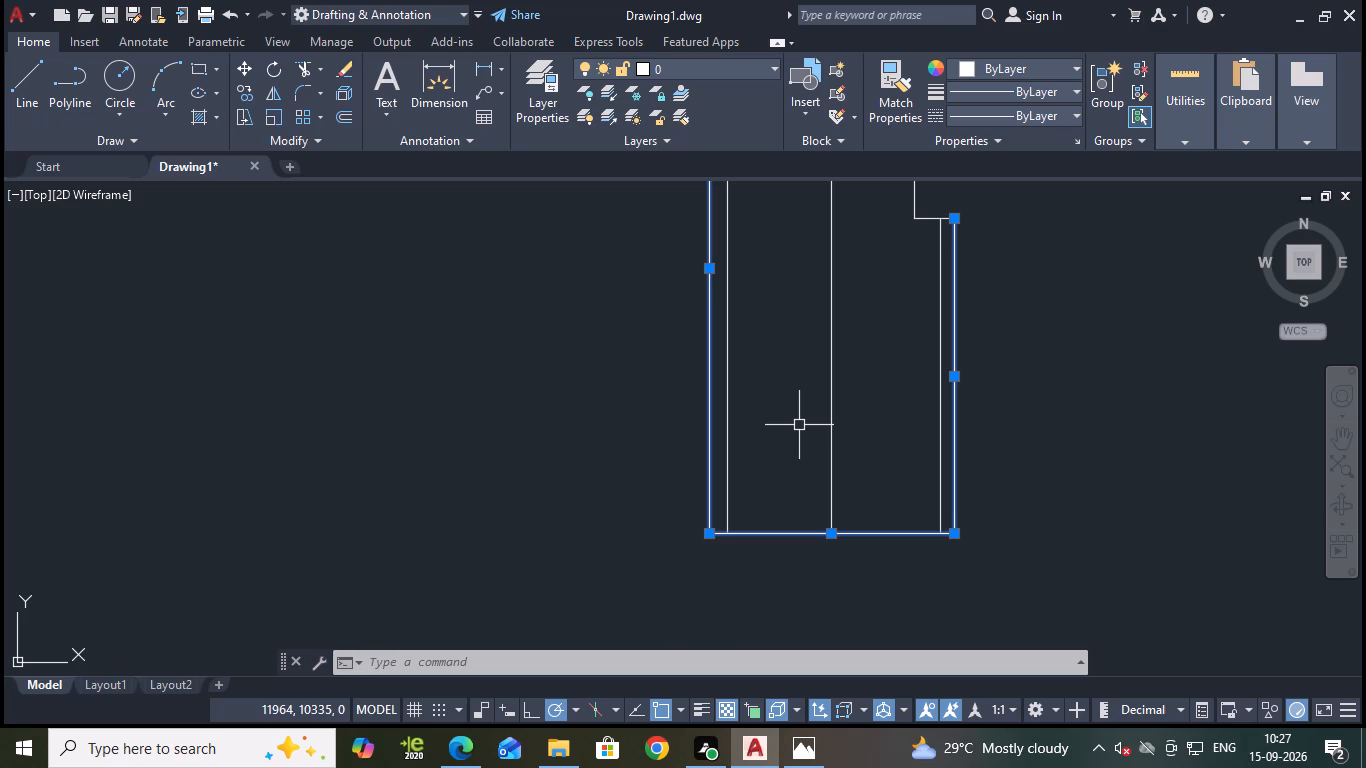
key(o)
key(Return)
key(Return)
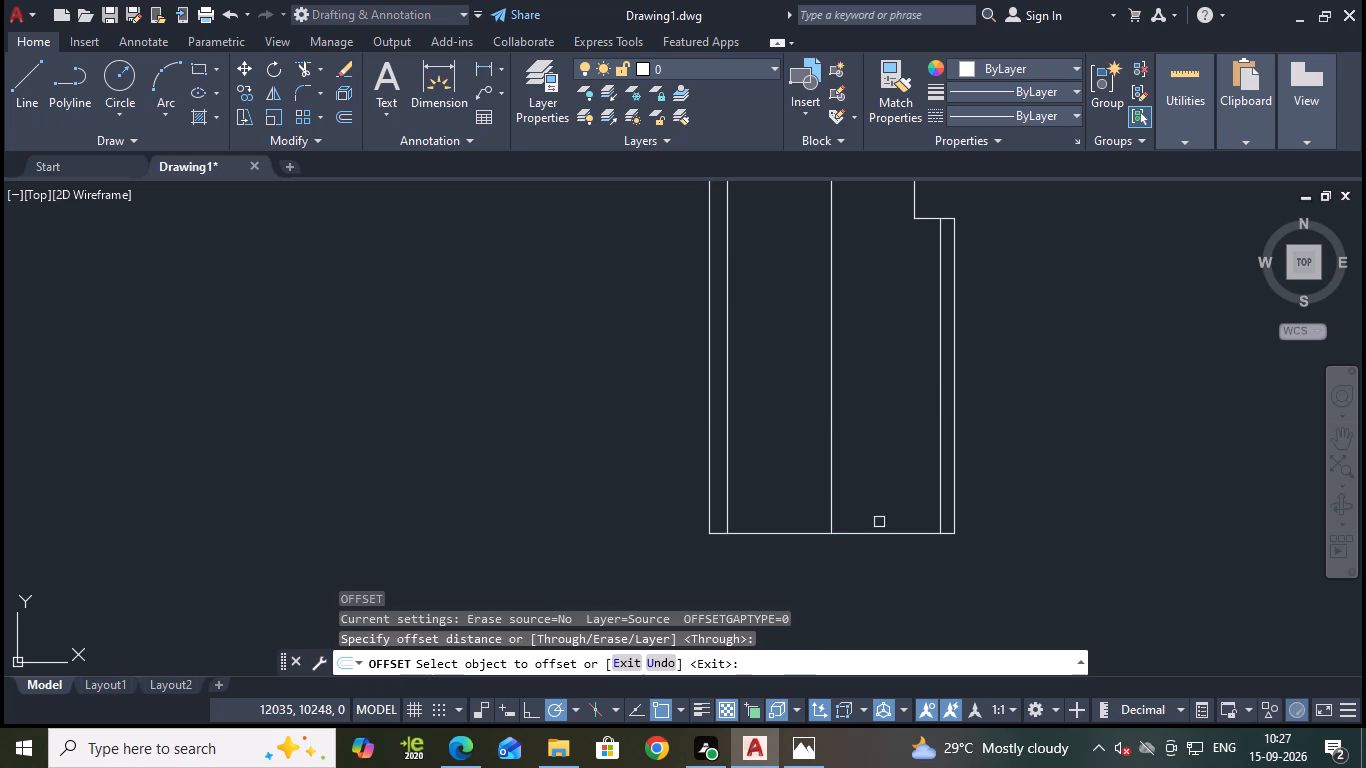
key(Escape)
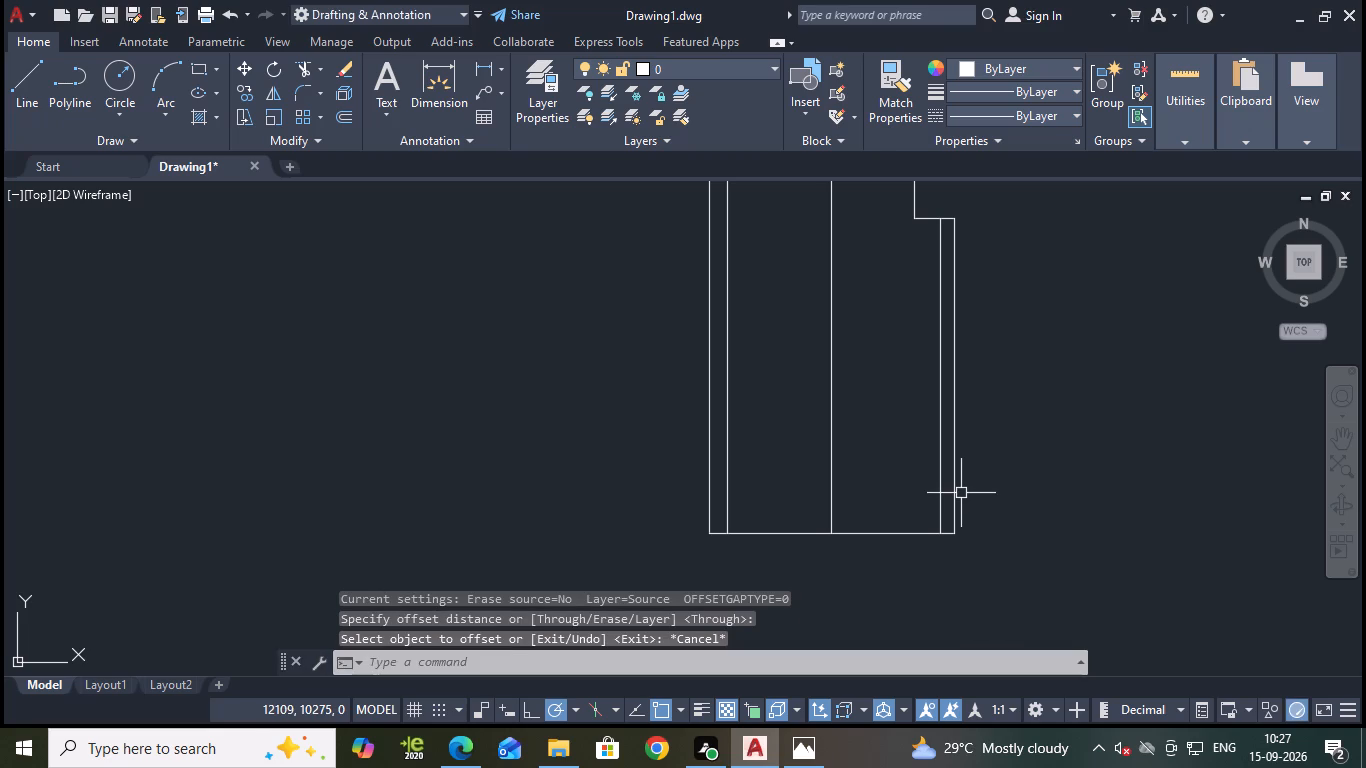
Join the six outer edges of the stepped outline into a single polyline.
click(956, 507)
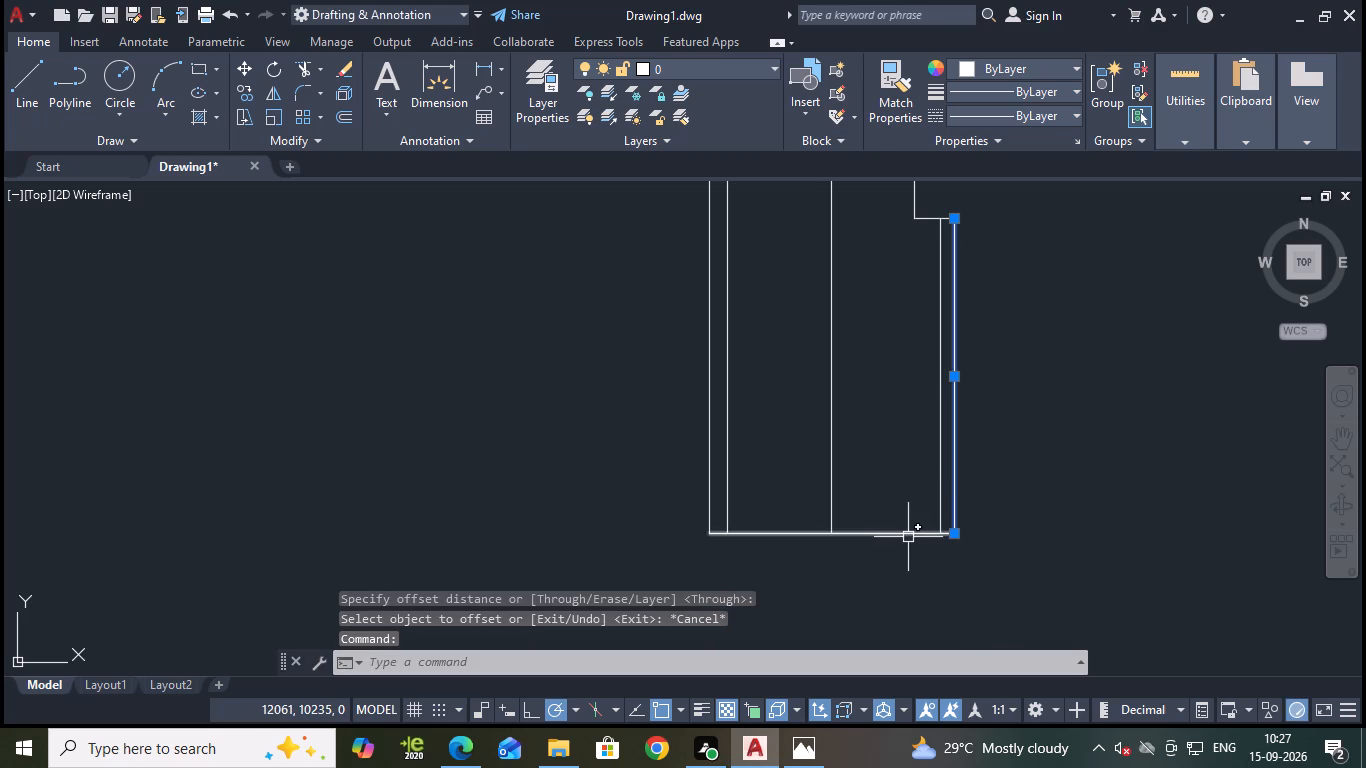
click(908, 537)
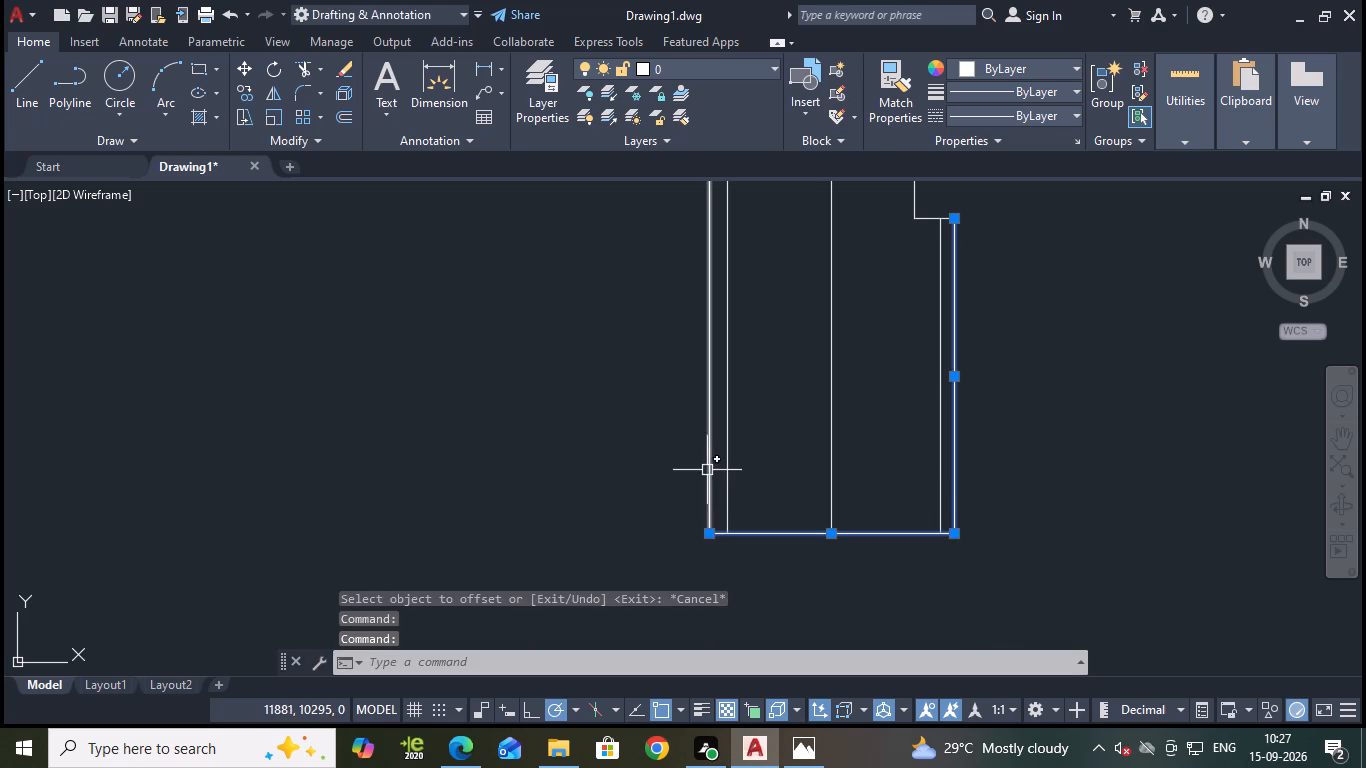
click(706, 464)
middle_drag(899, 376, 851, 547)
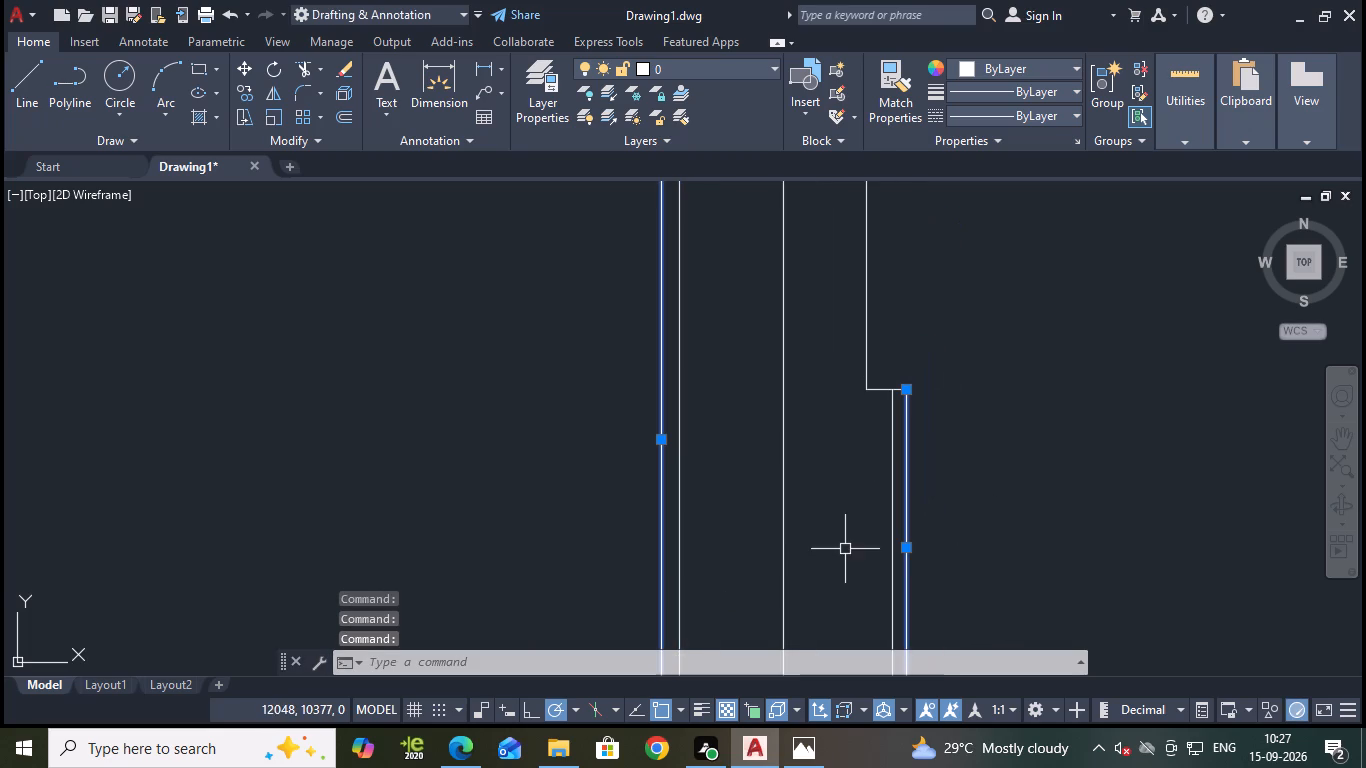
middle_drag(1079, 310, 1130, 450)
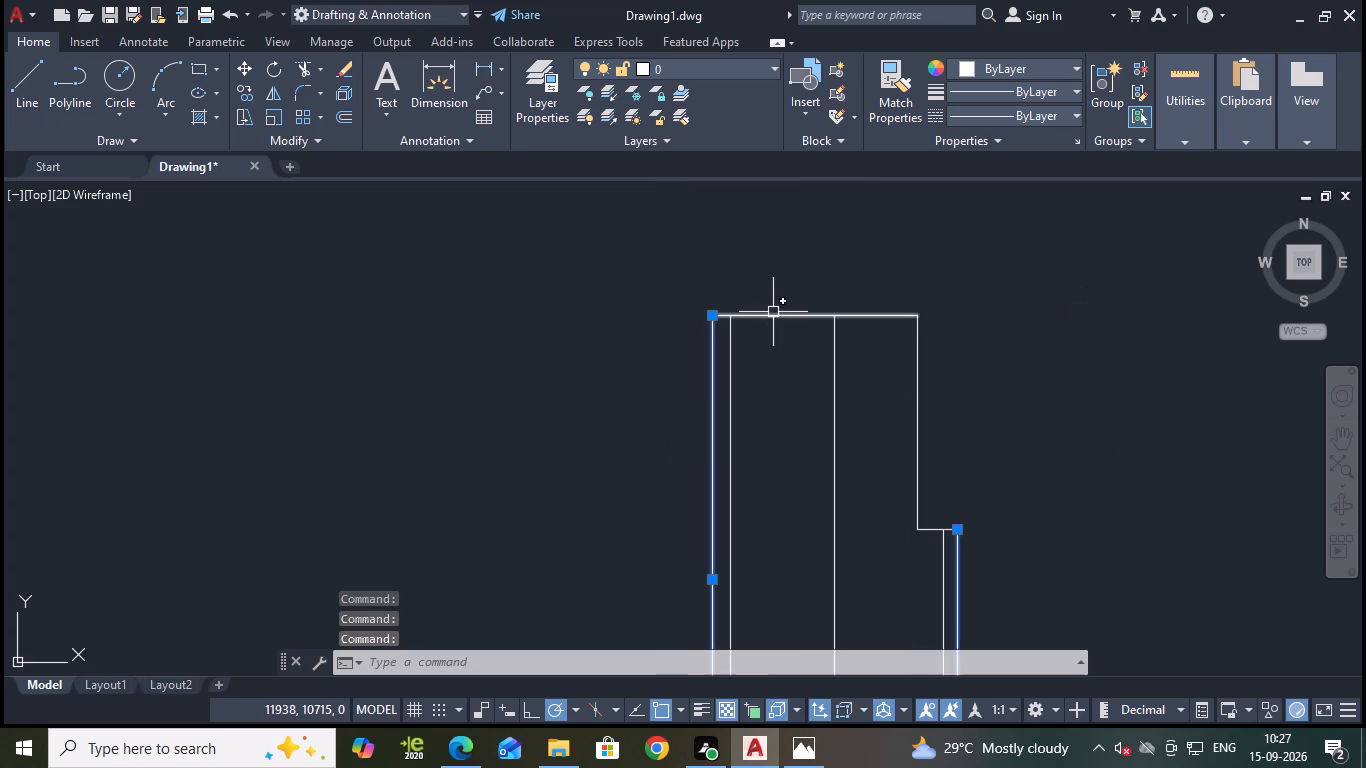
click(773, 311)
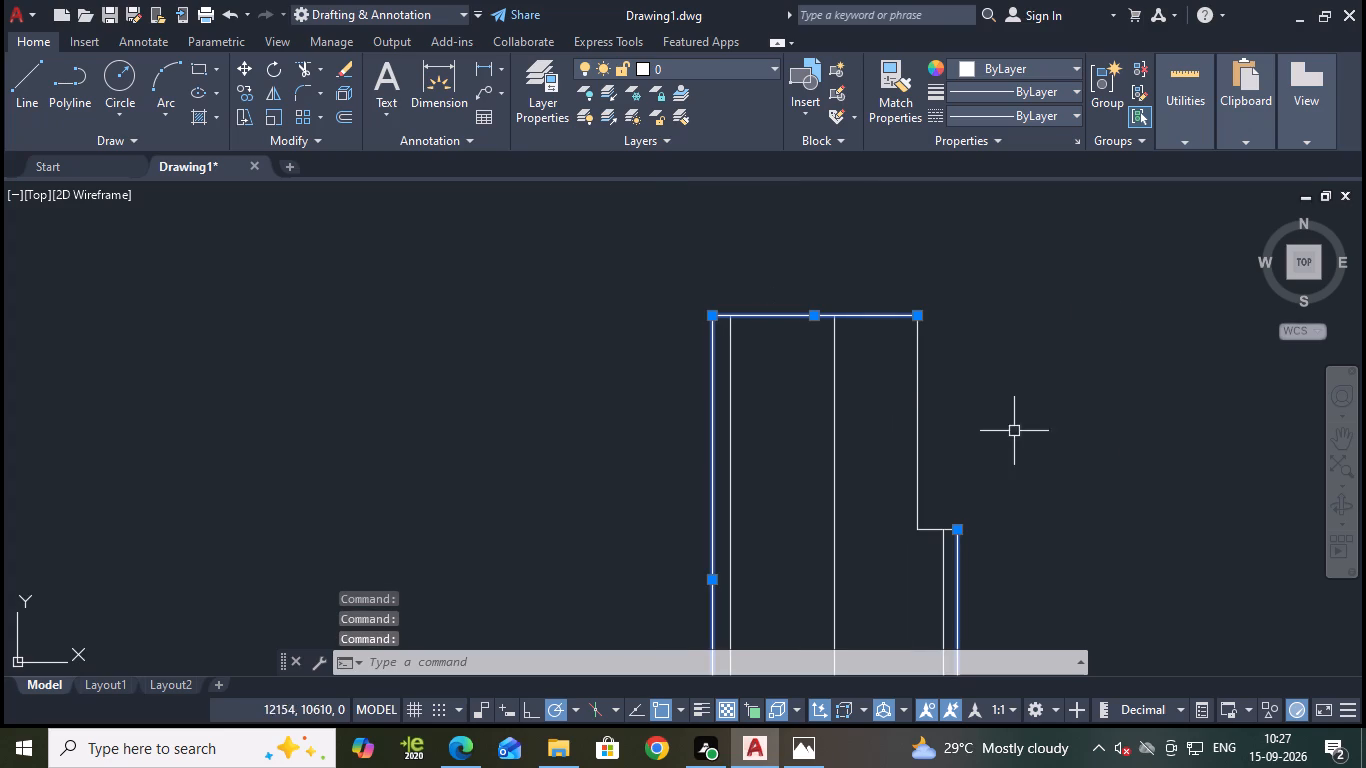
middle_drag(1067, 441, 1080, 301)
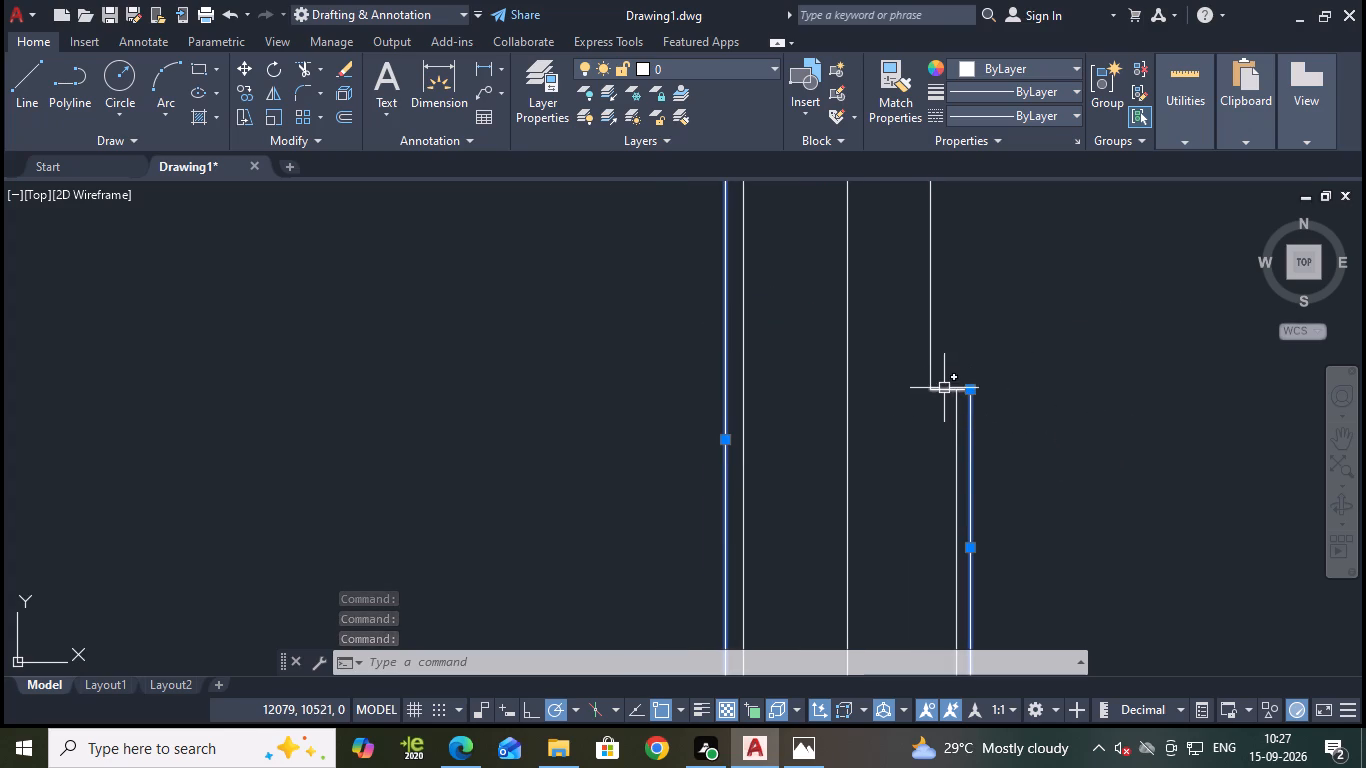
click(944, 387)
click(928, 348)
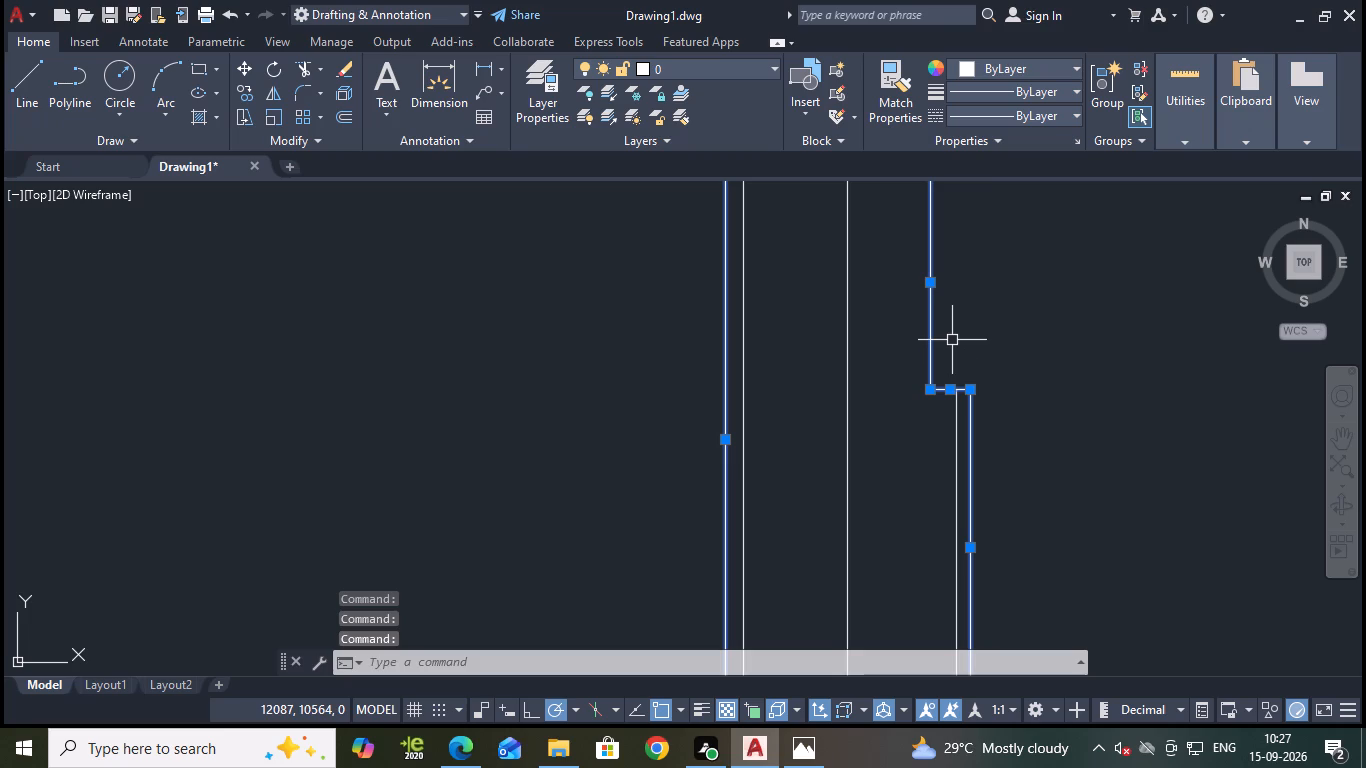
key(j)
key(Return)
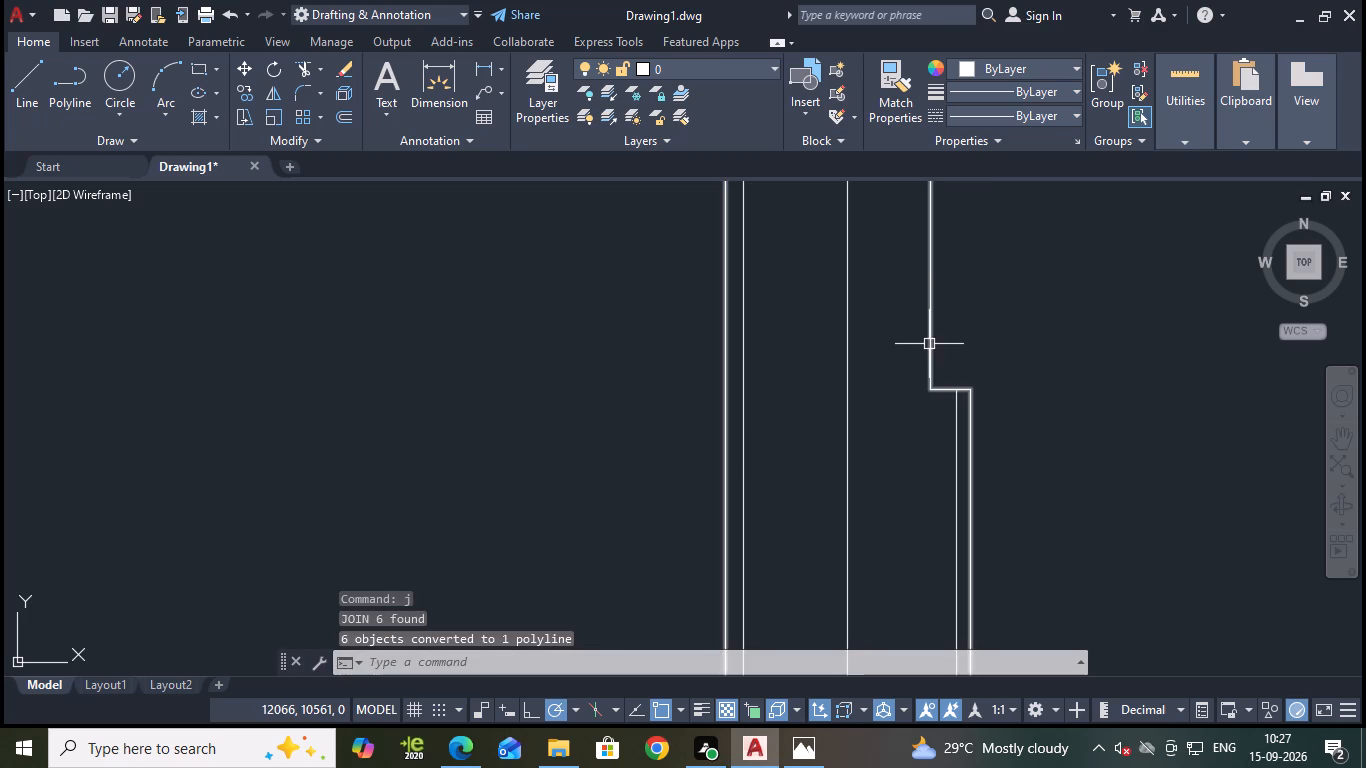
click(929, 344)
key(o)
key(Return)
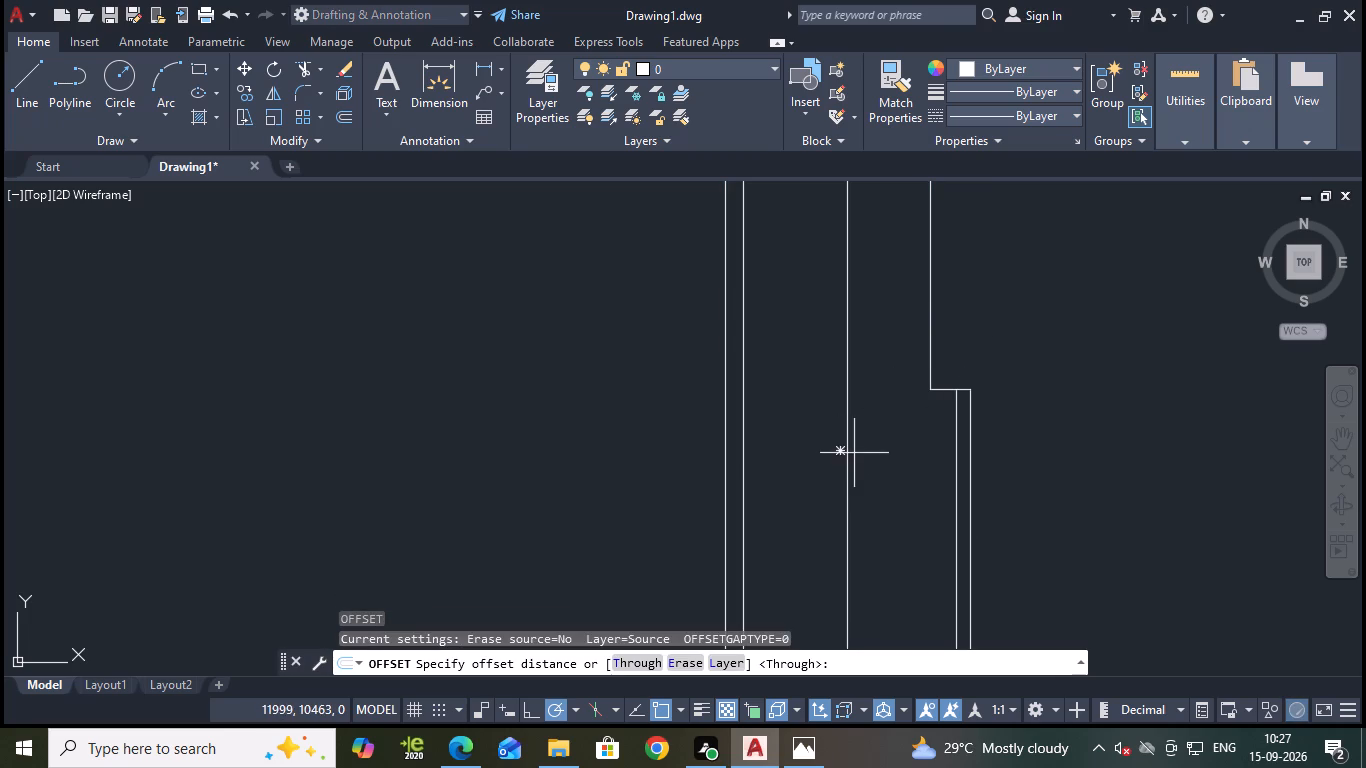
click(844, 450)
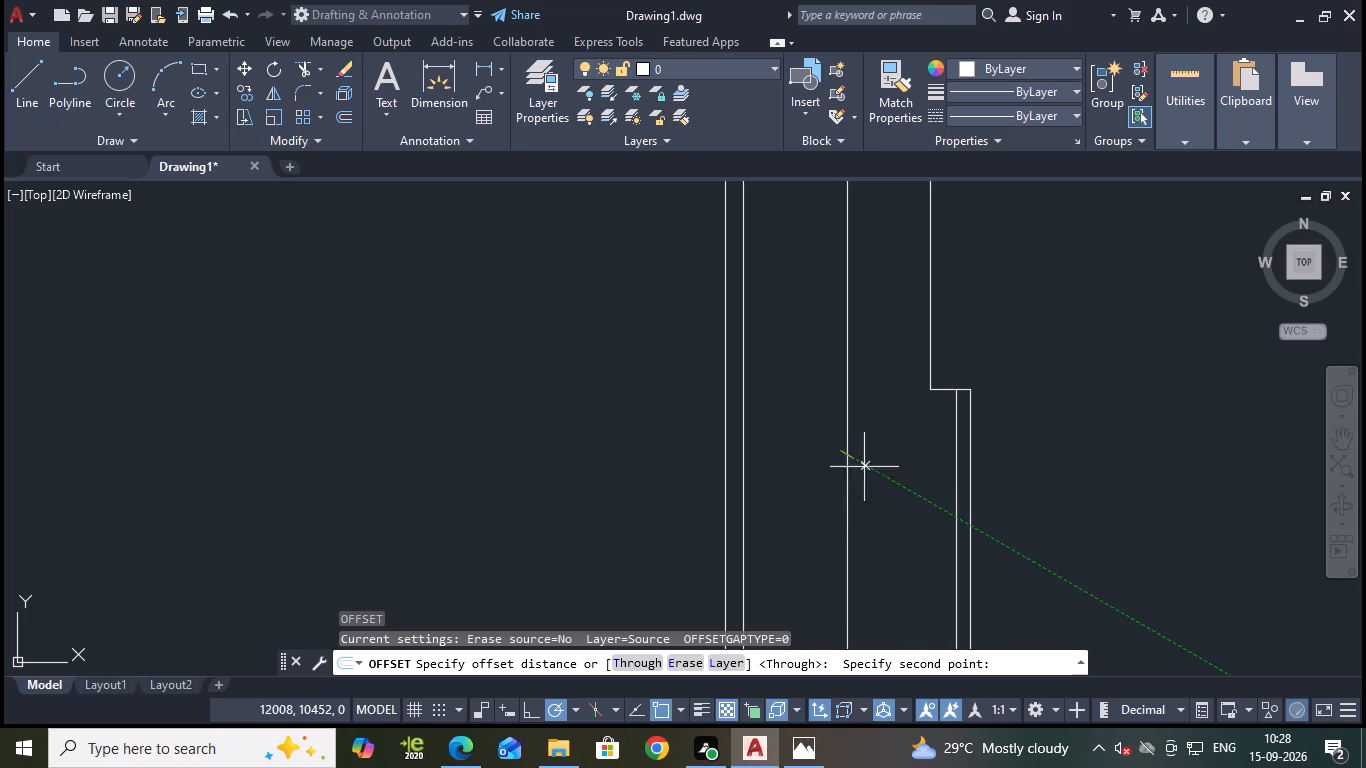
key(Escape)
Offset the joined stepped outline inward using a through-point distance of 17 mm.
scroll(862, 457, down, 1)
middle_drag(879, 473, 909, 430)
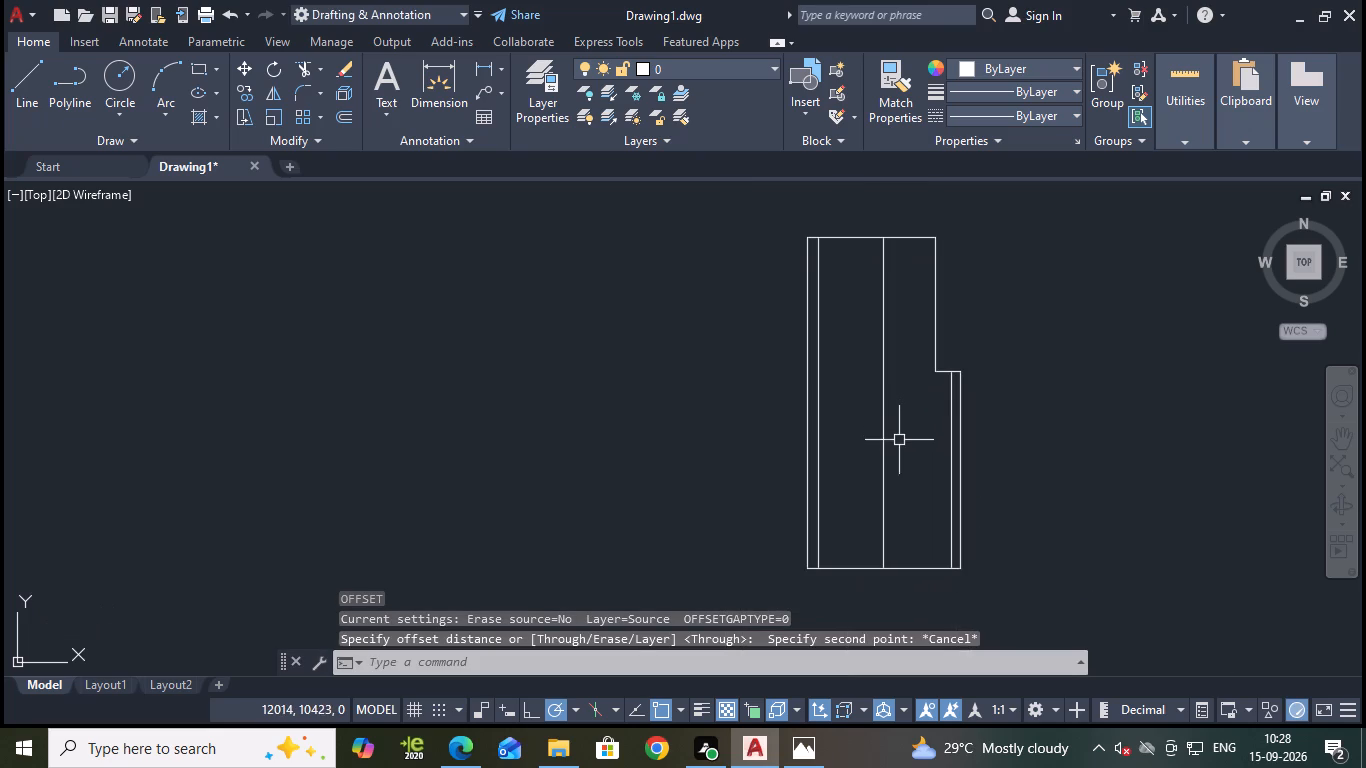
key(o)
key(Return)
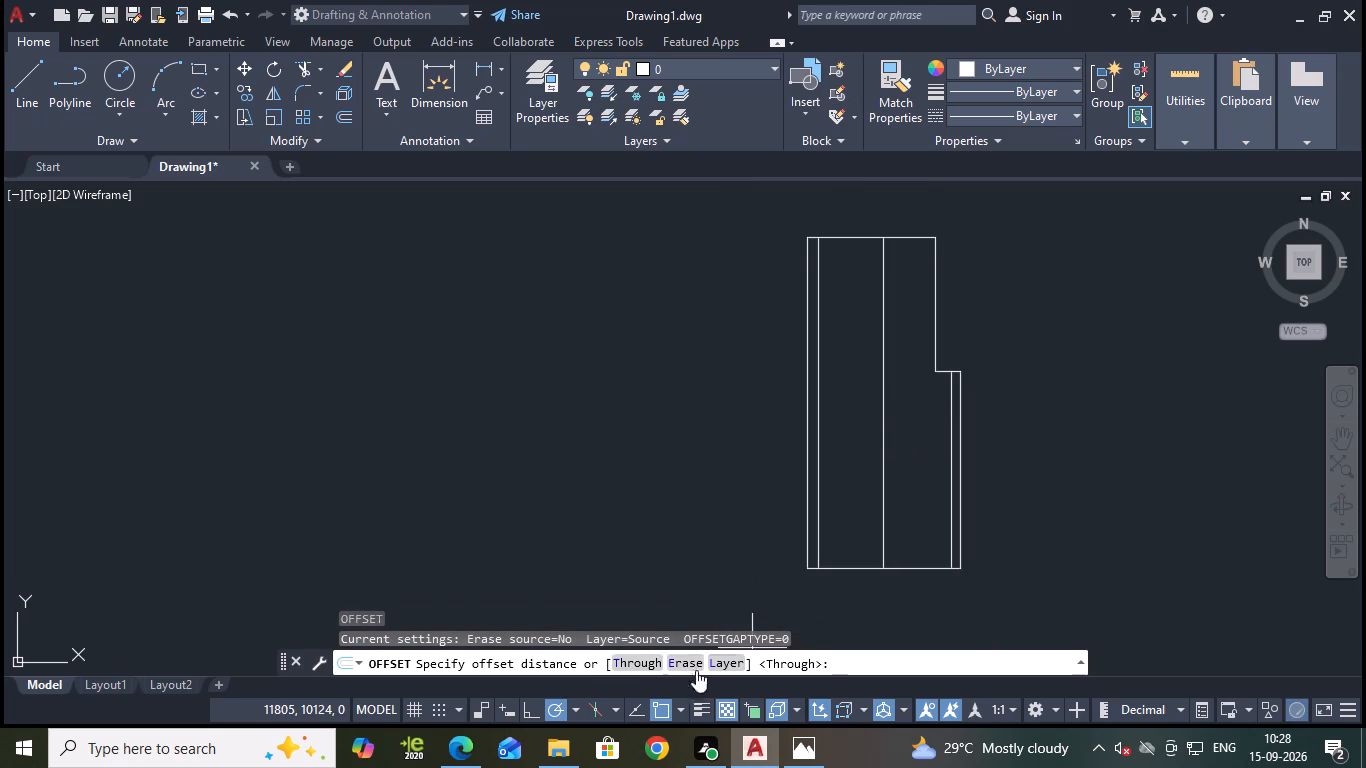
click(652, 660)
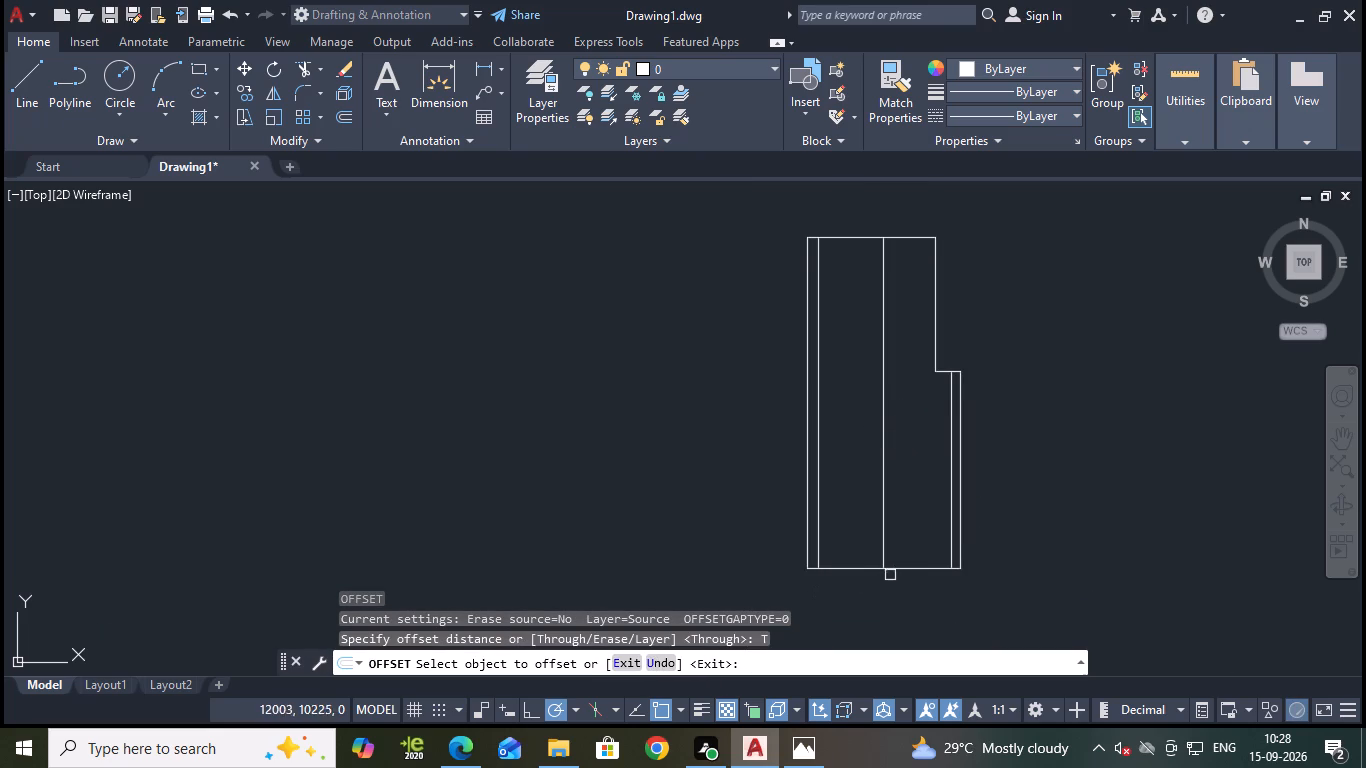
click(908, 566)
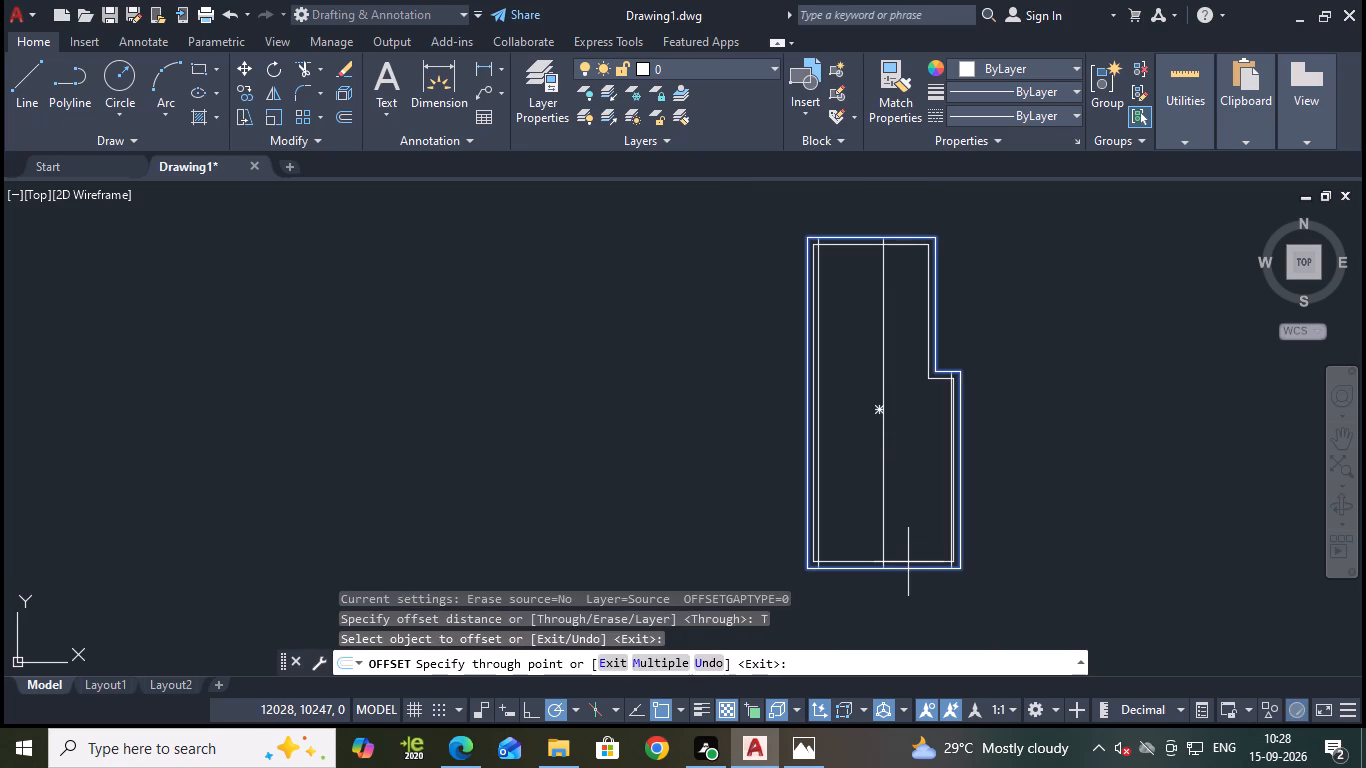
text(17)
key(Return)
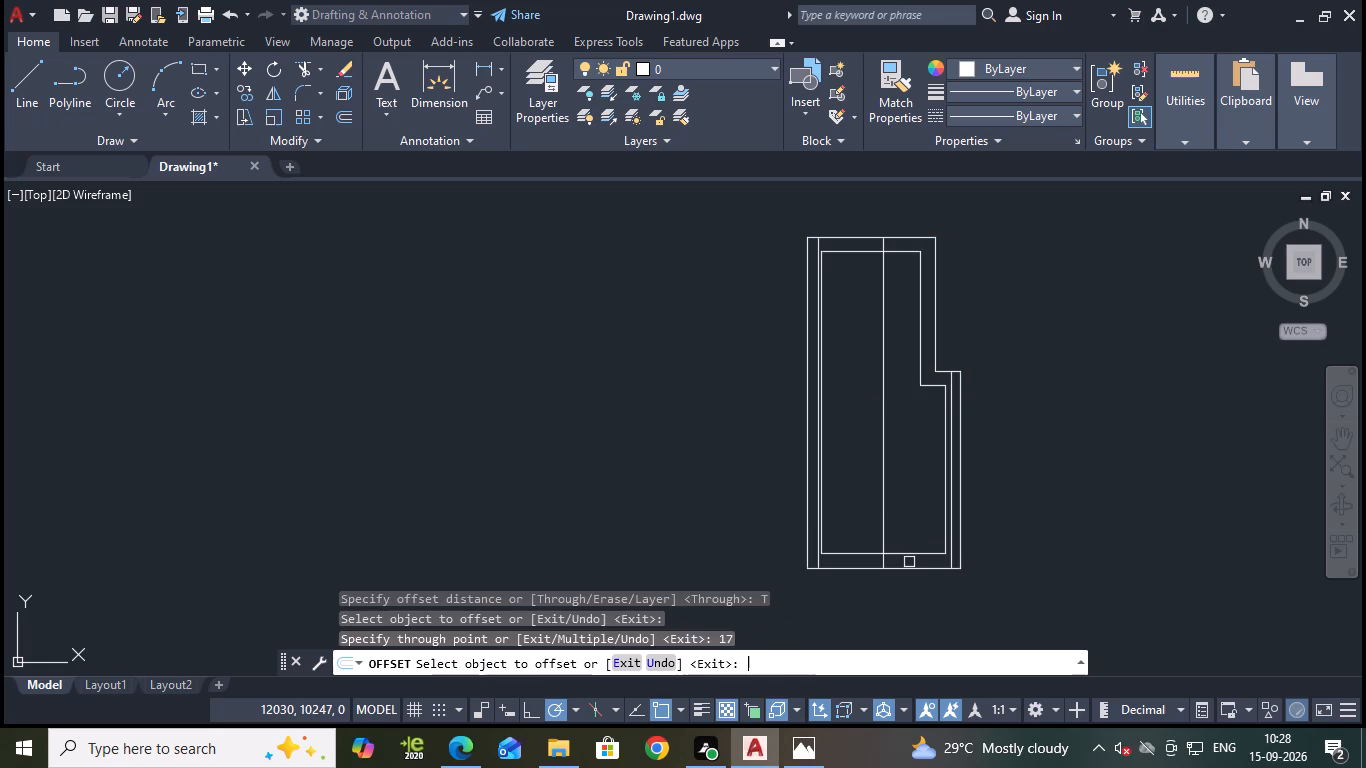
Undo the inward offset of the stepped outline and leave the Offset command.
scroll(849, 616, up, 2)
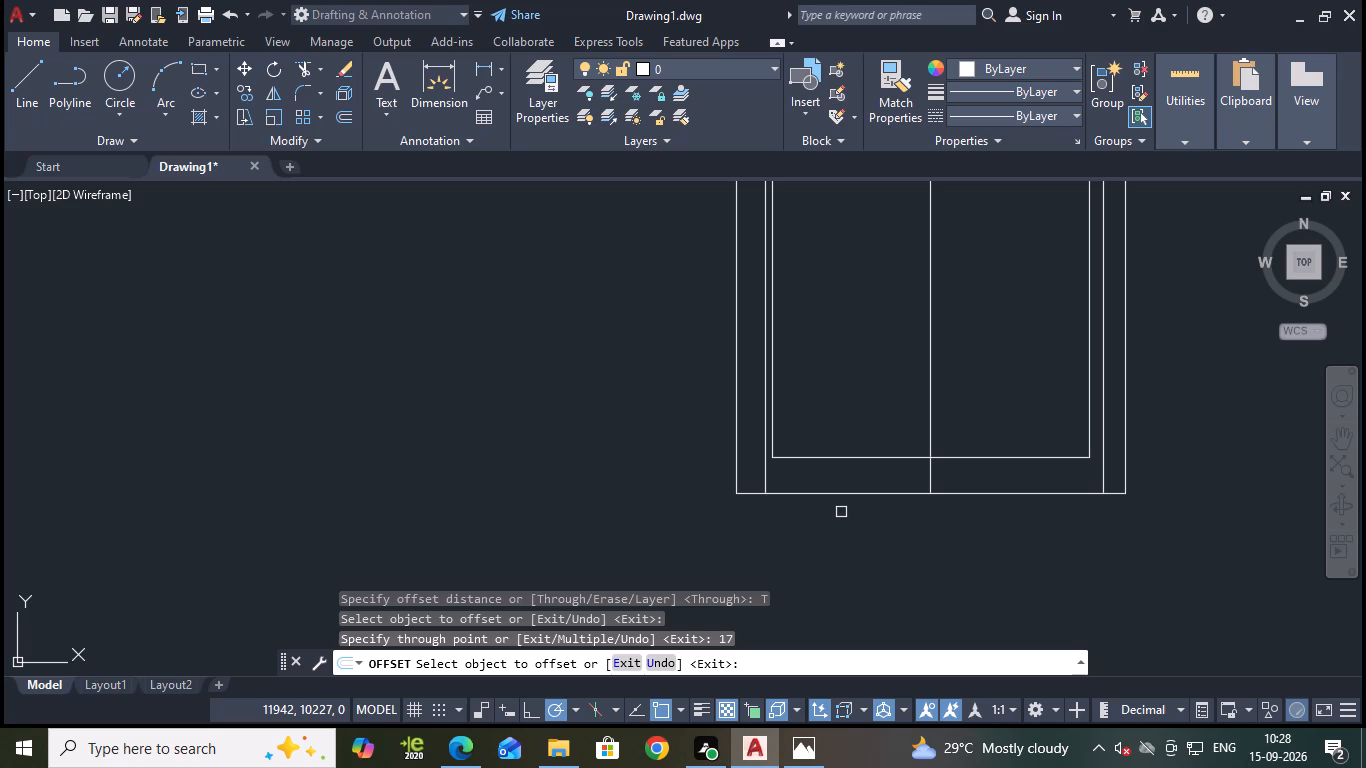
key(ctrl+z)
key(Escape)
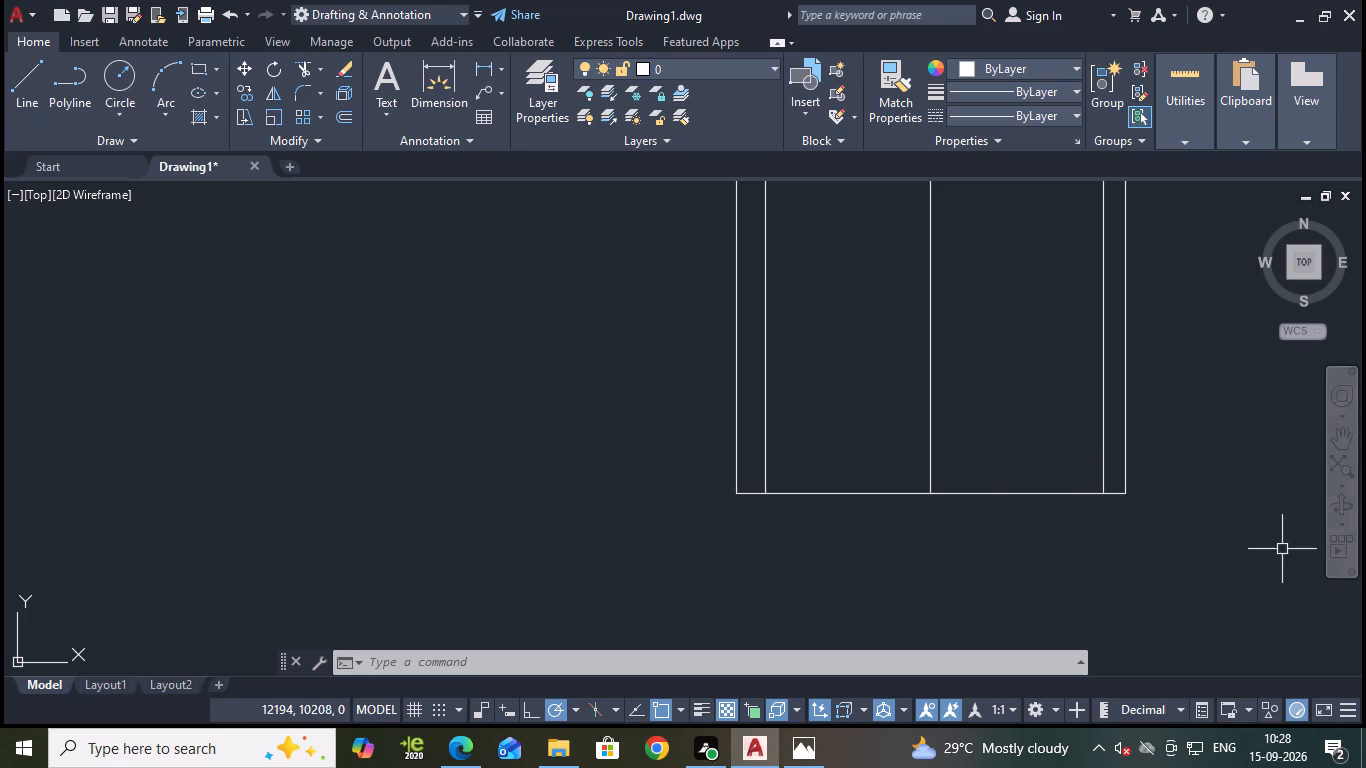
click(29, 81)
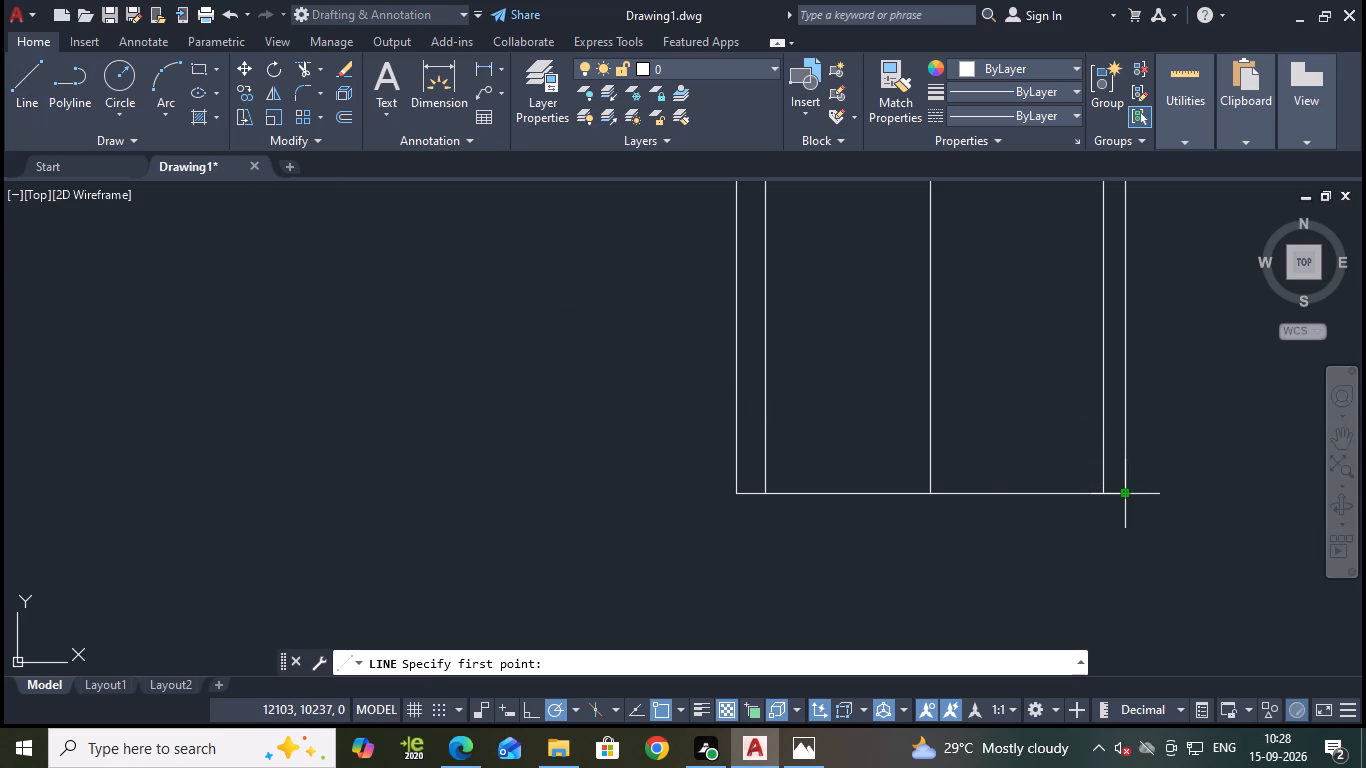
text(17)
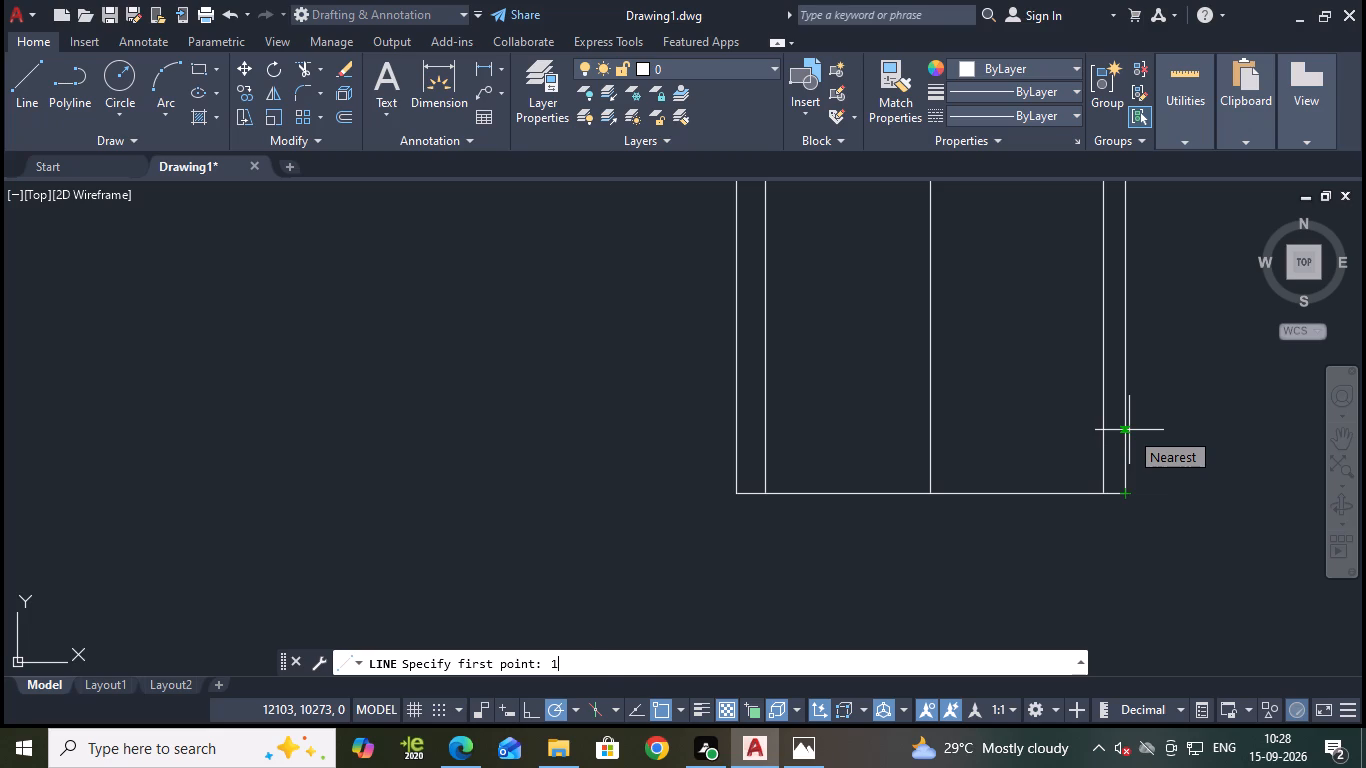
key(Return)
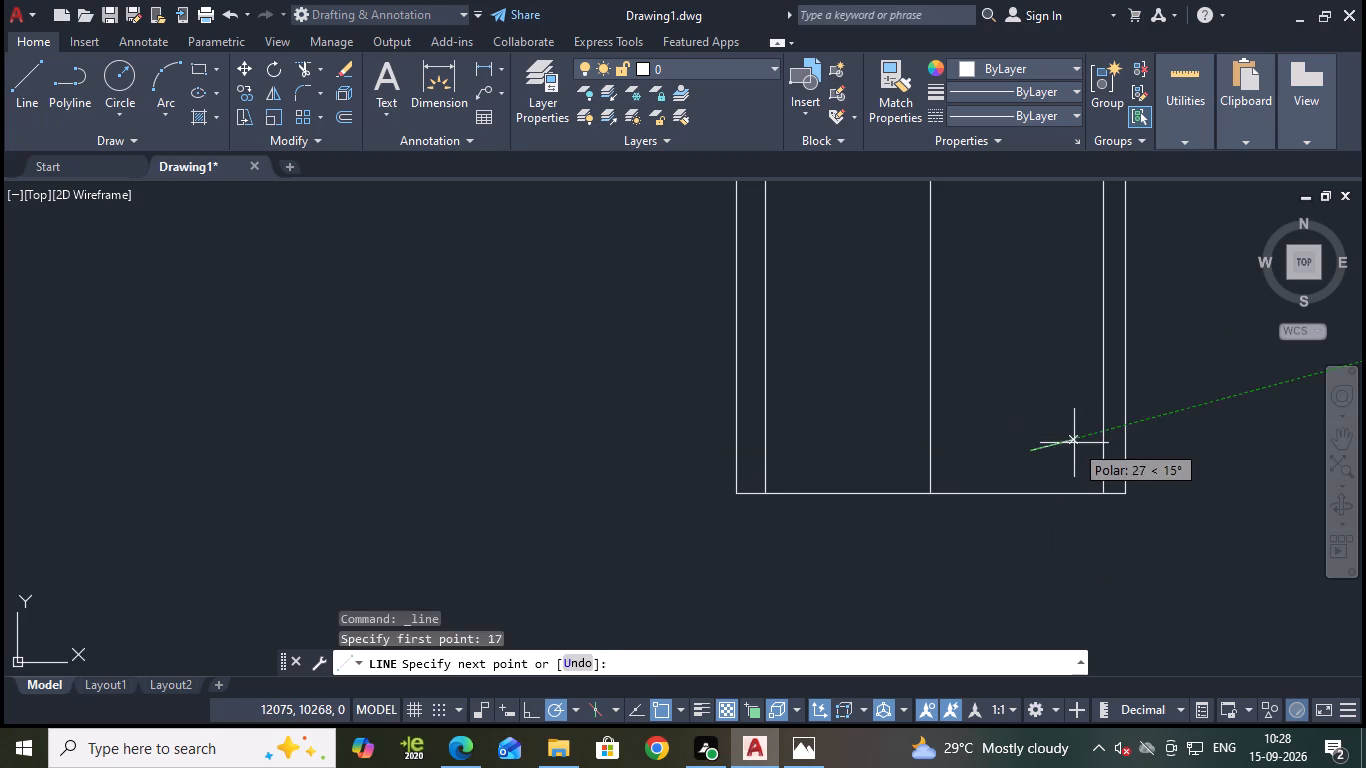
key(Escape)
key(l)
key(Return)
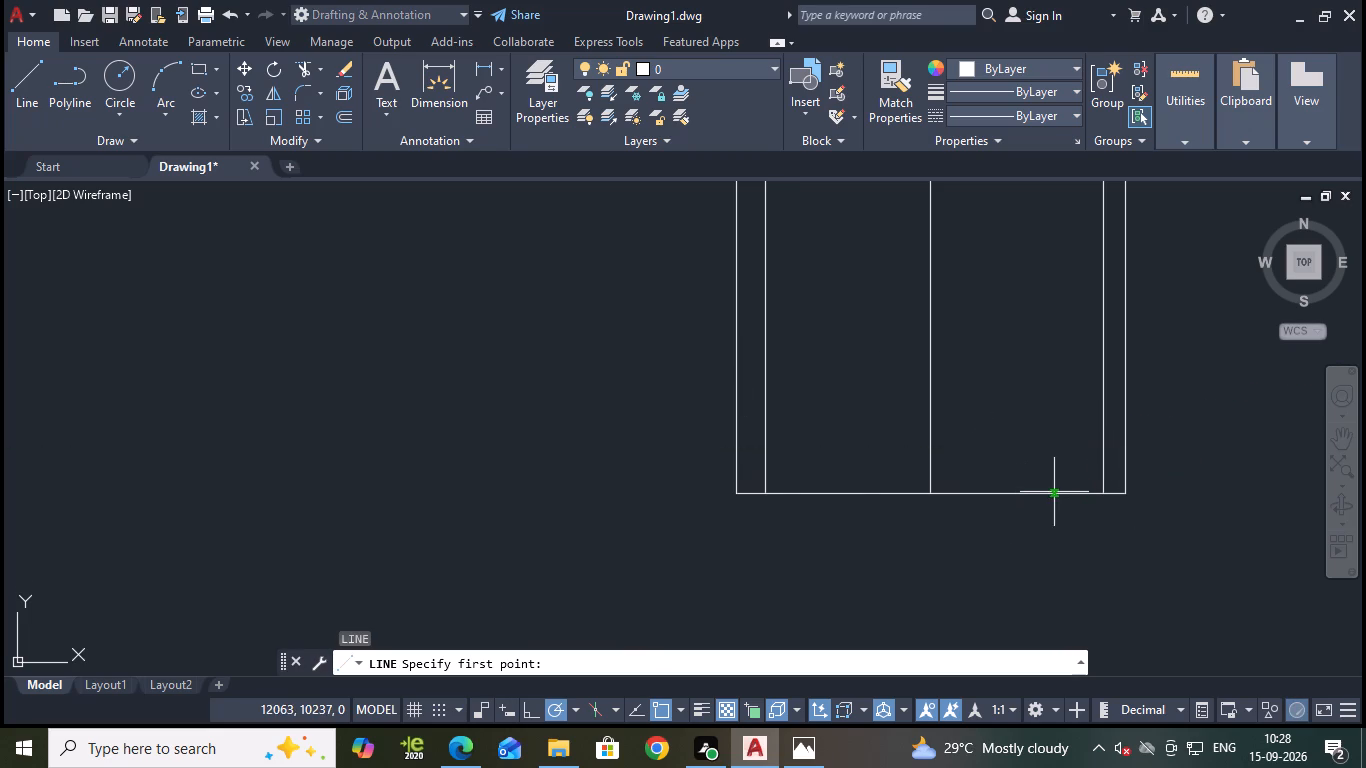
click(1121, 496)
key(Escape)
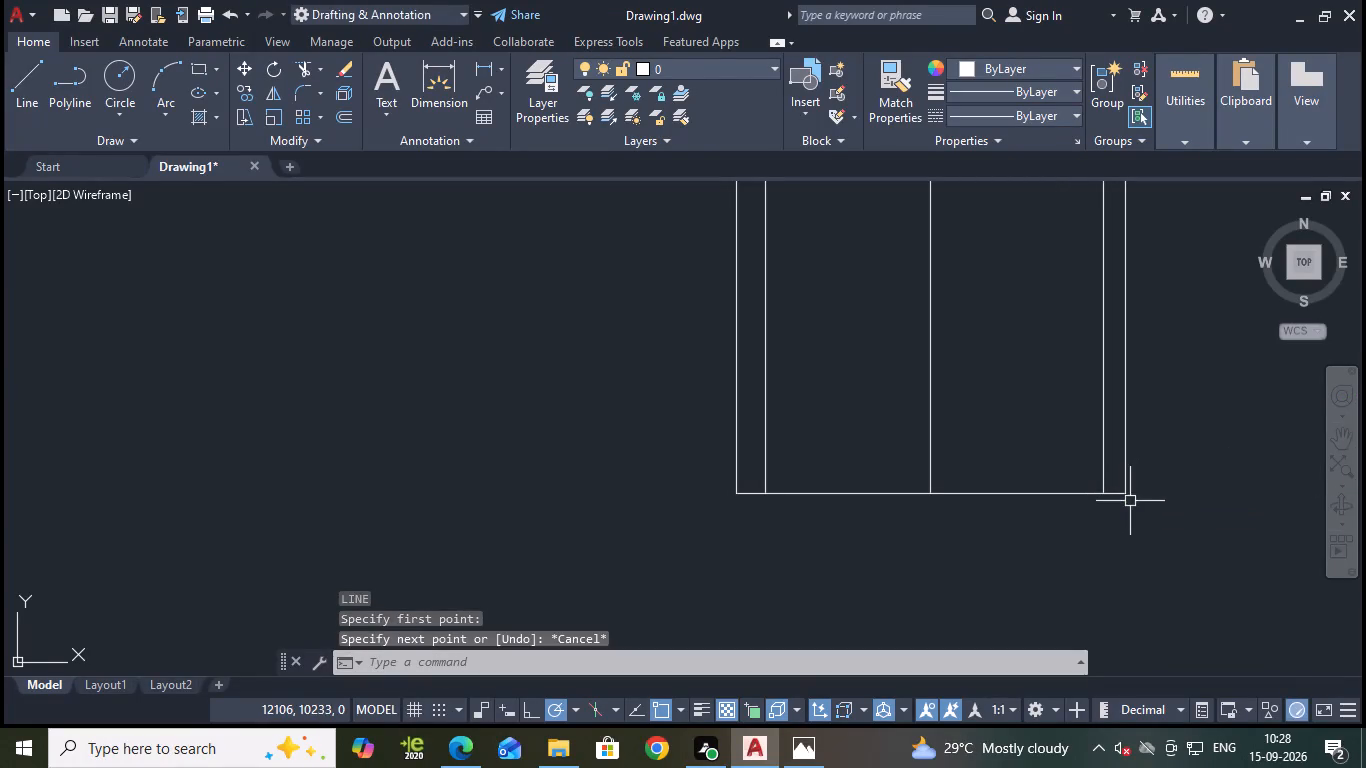
Draw a 17 mm line segment straight up the right edge from the outline's lower-right corner.
key(space)
click(1127, 494)
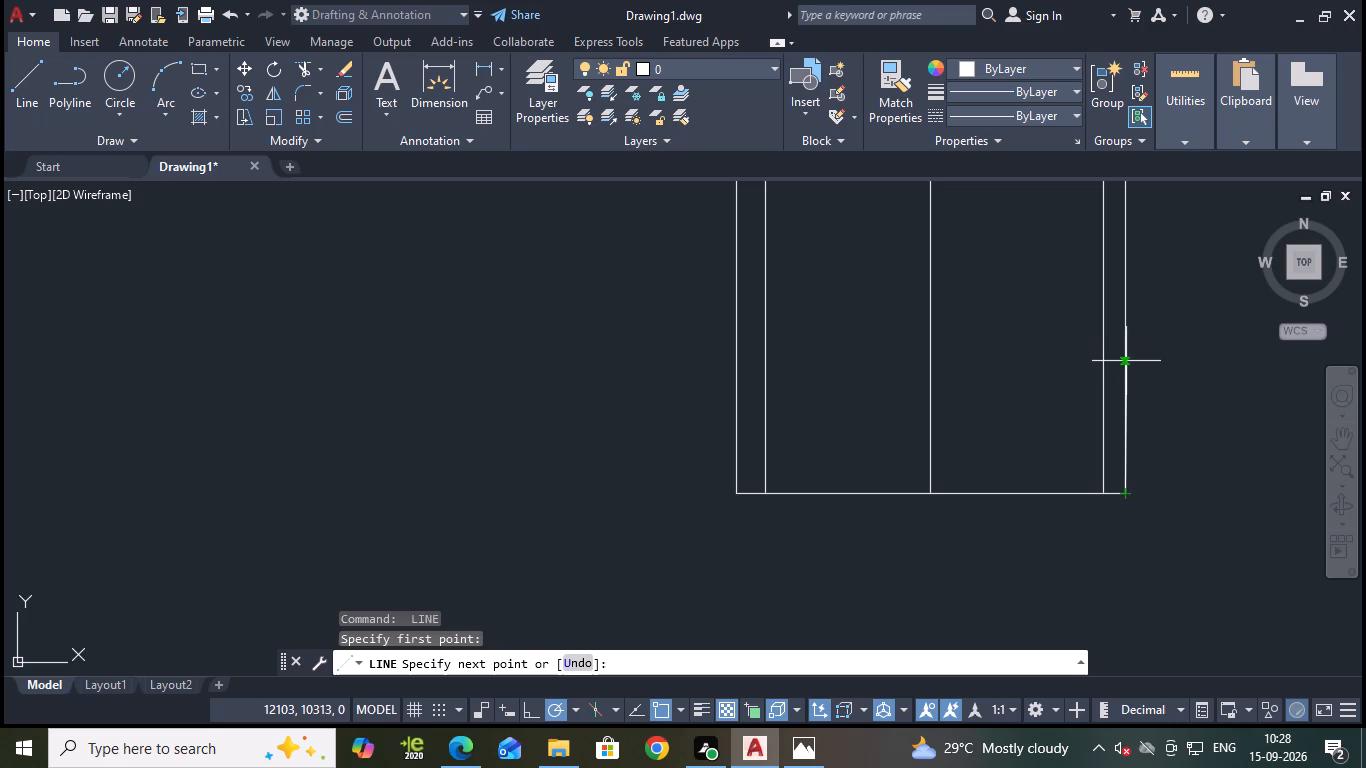
scroll(1126, 364, down, 4)
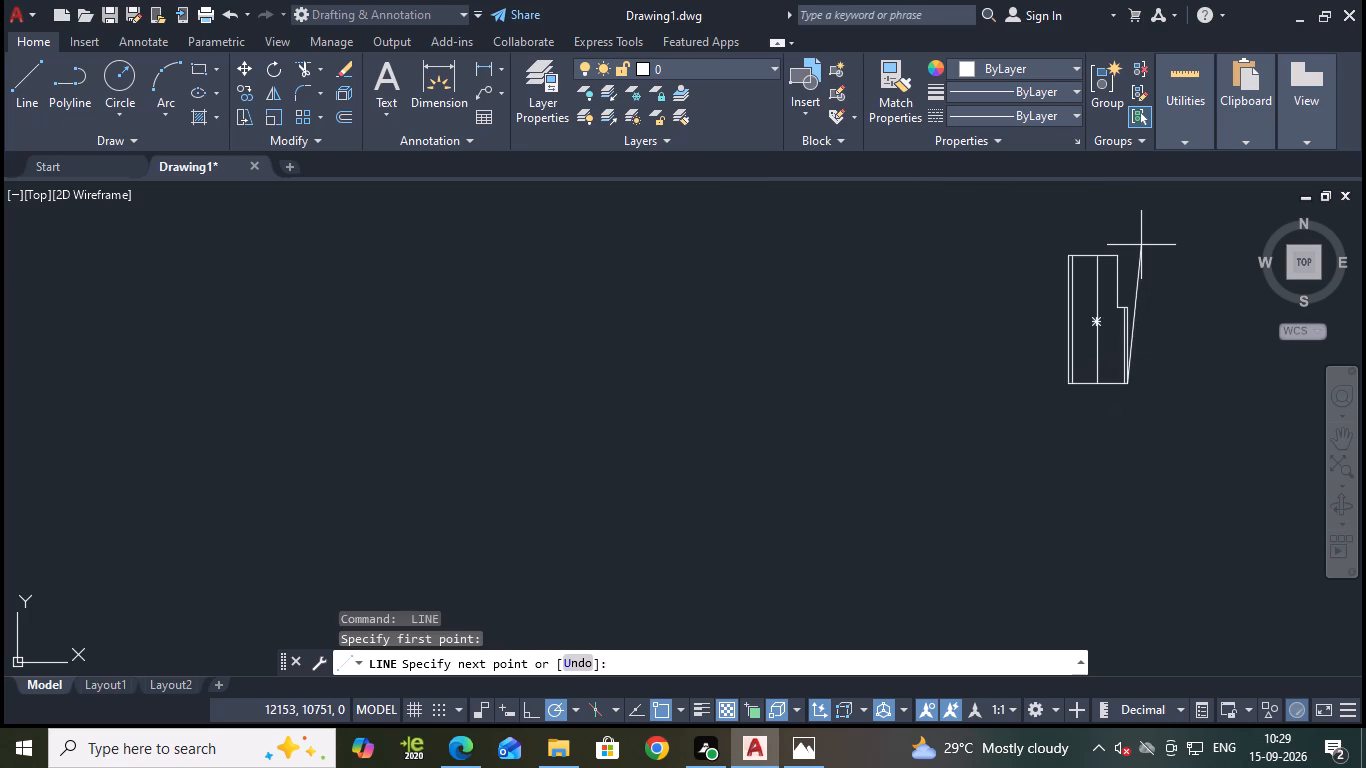
text(17)
key(Return)
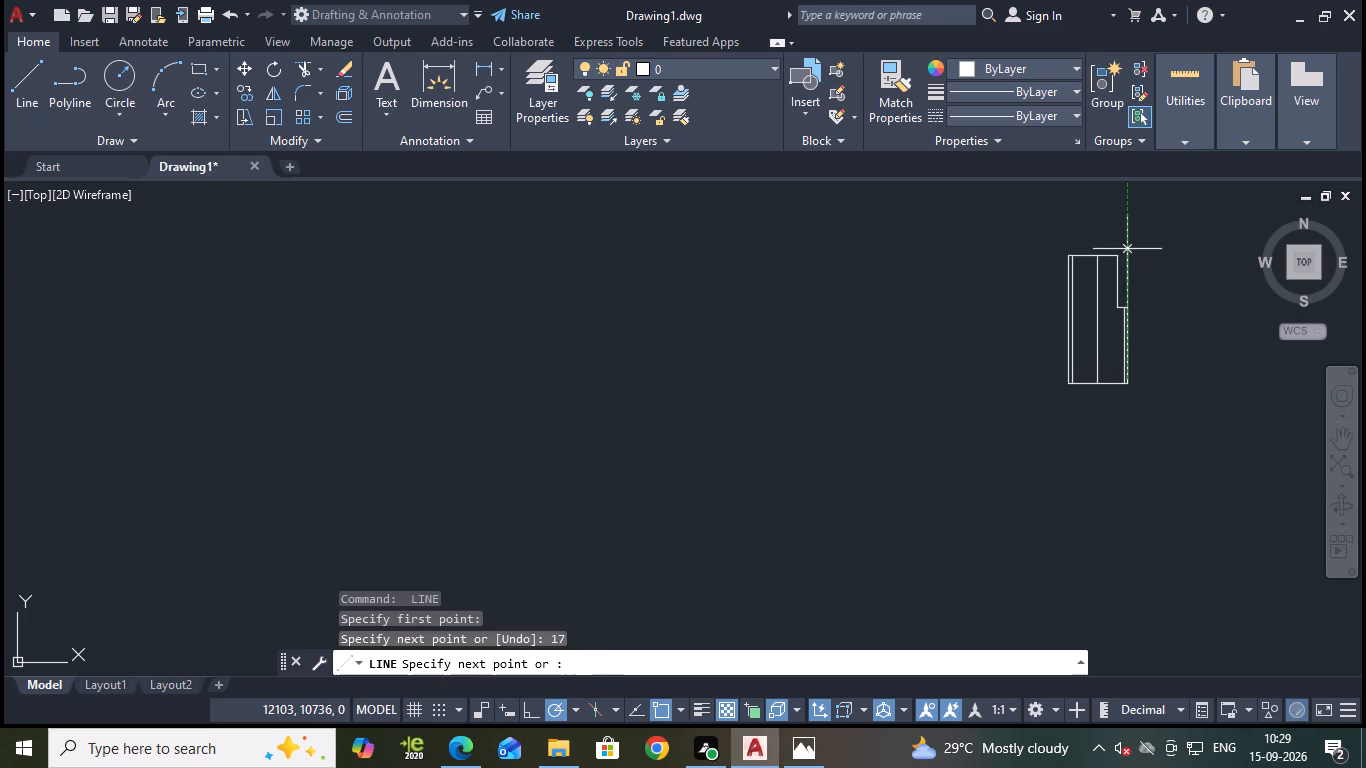
Continue the line from the top of the 17 mm segment at 210° using 30° polar tracking, about 36 mm long, just past the base.
scroll(1091, 336, up, 3)
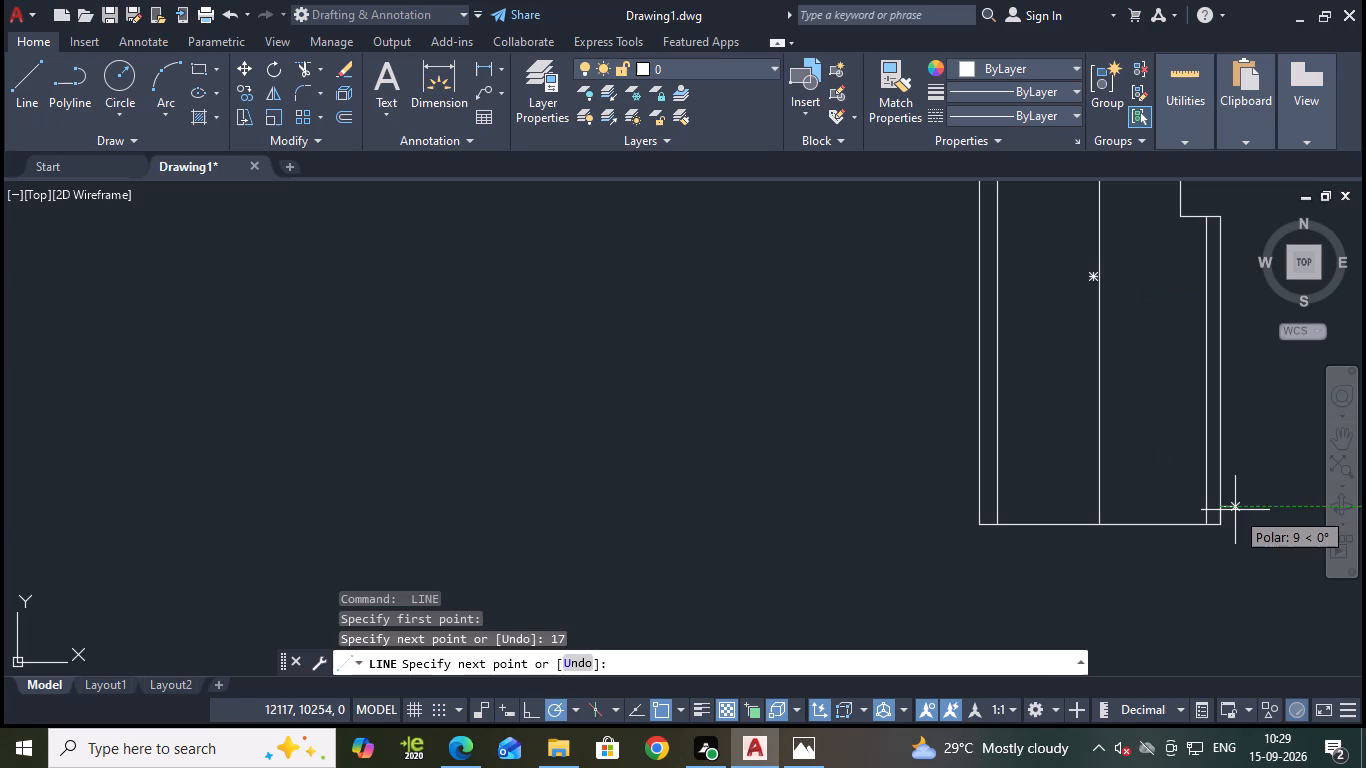
middle_drag(1203, 522, 1200, 475)
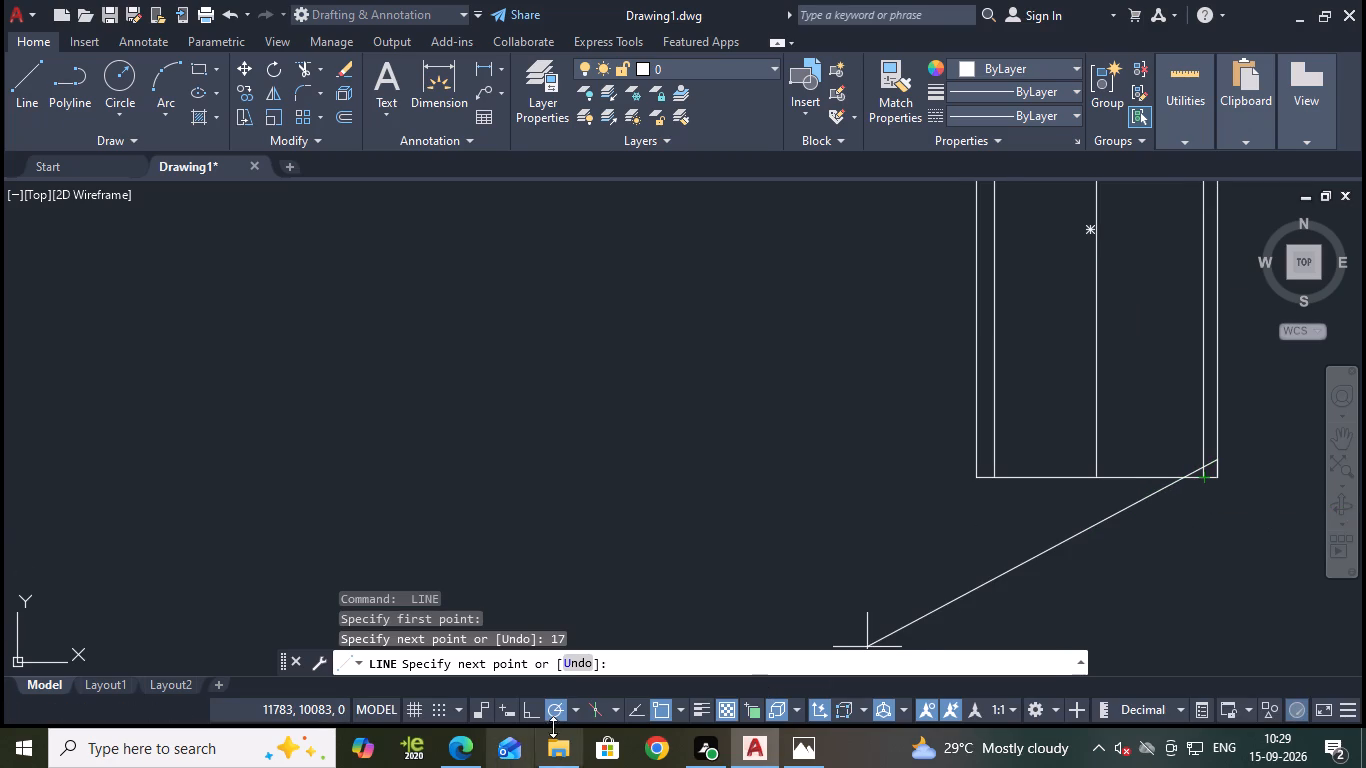
click(581, 710)
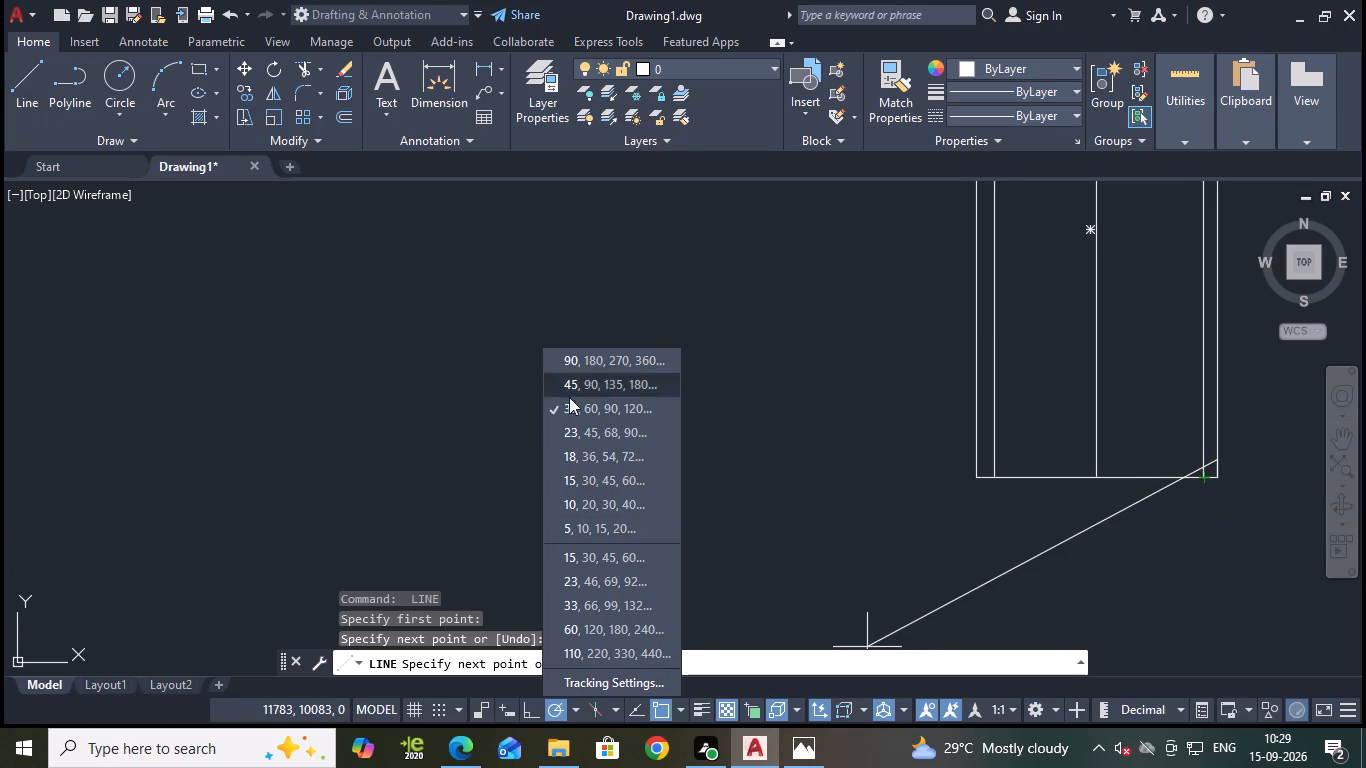
click(601, 410)
scroll(1195, 492, up, 3)
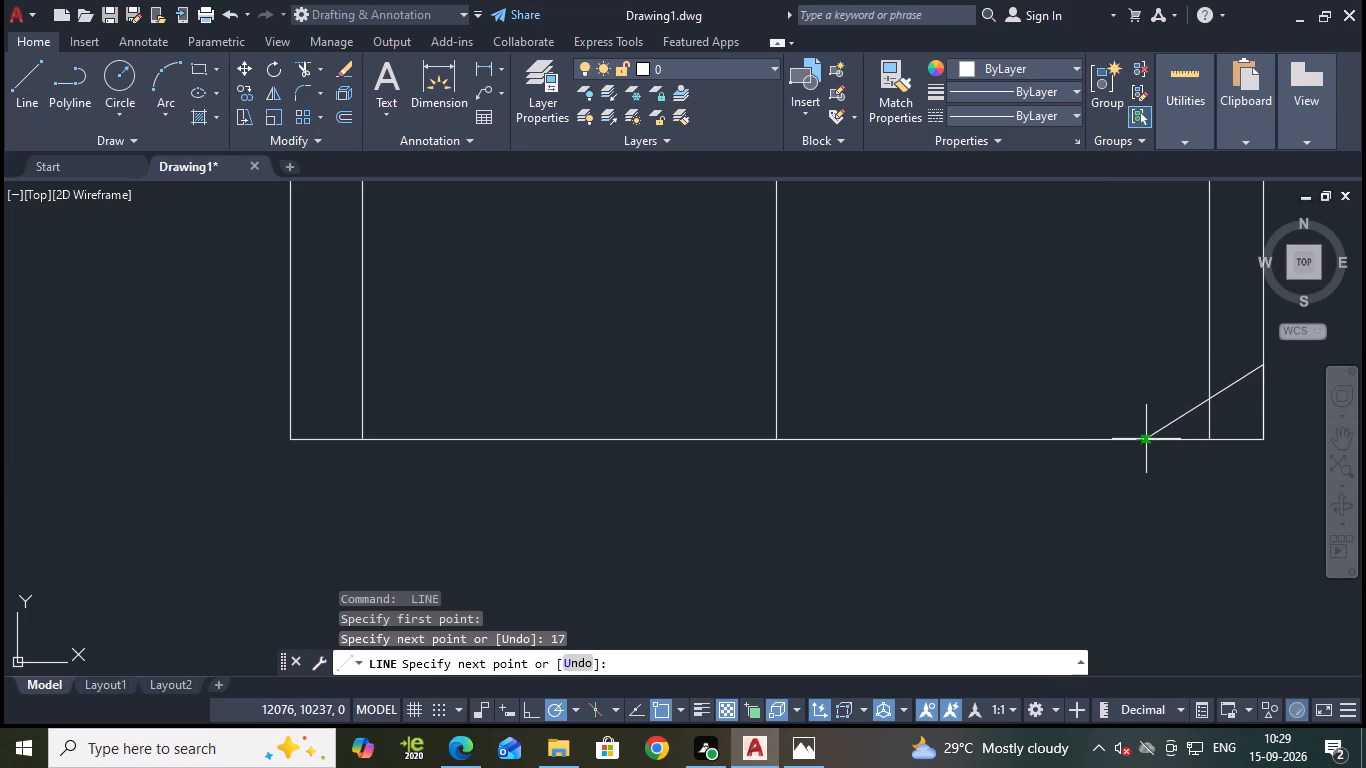
scroll(1114, 446, up, 3)
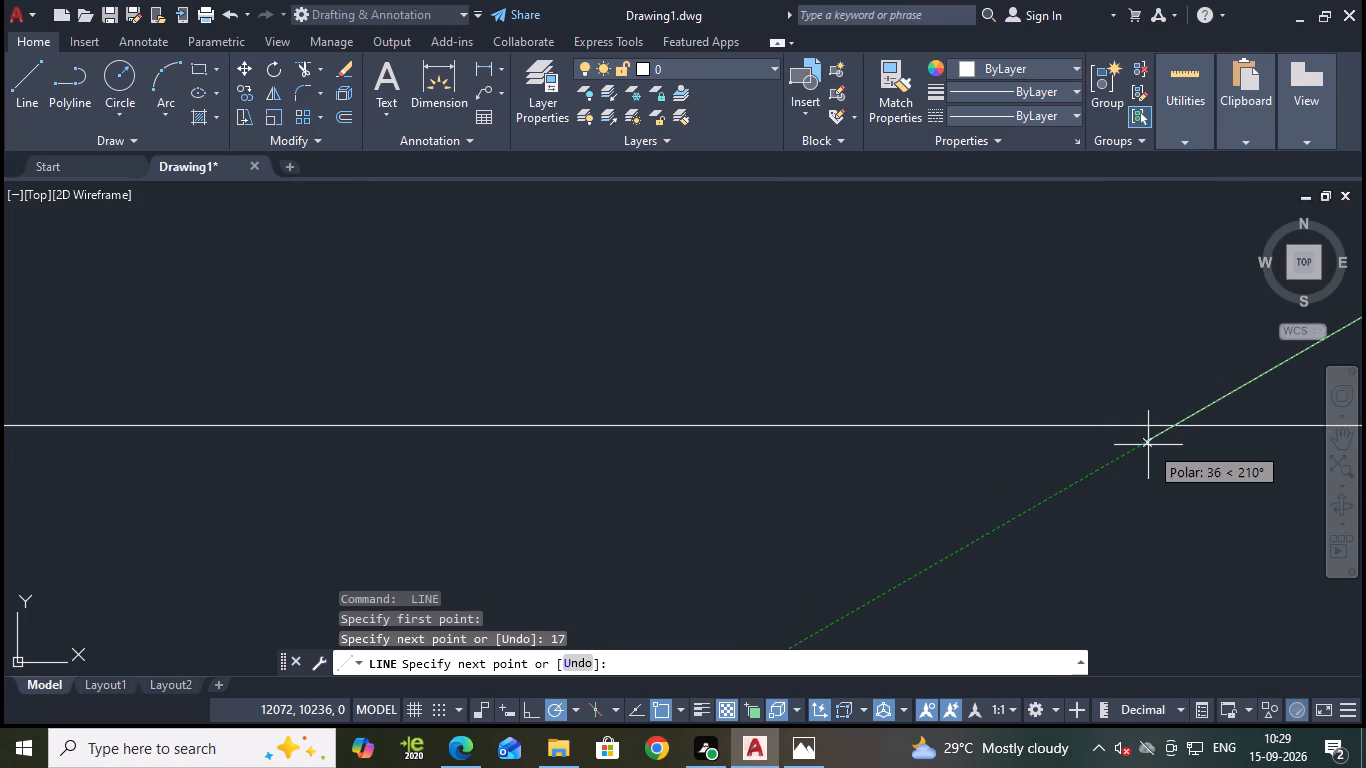
click(1141, 446)
scroll(1166, 464, down, 2)
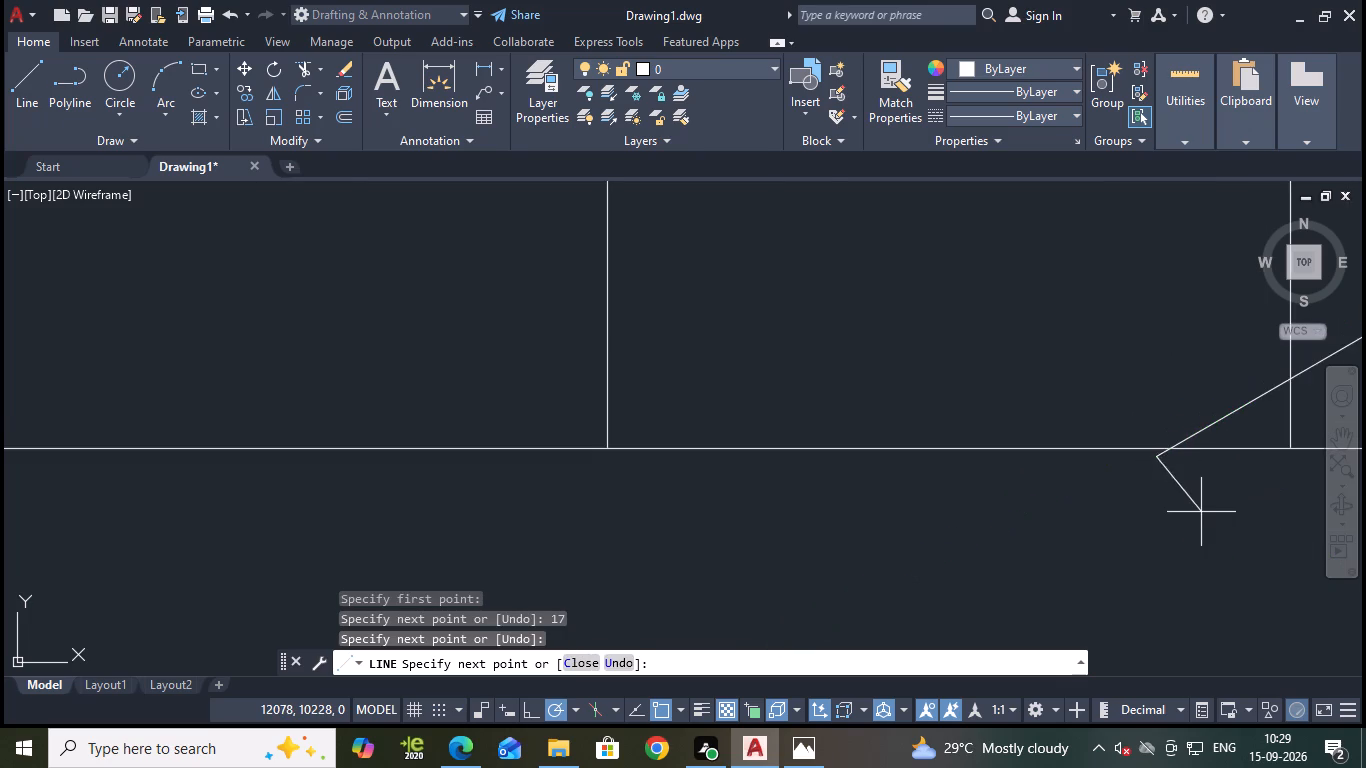
scroll(1201, 513, down, 1)
key(Escape)
Trim the base, right edge and inner vertical line outside the sloped line, plus its overhang below the base, leaving a bevelled lower-right corner.
text(tr)
key(Return)
middle_drag(1181, 510, 978, 576)
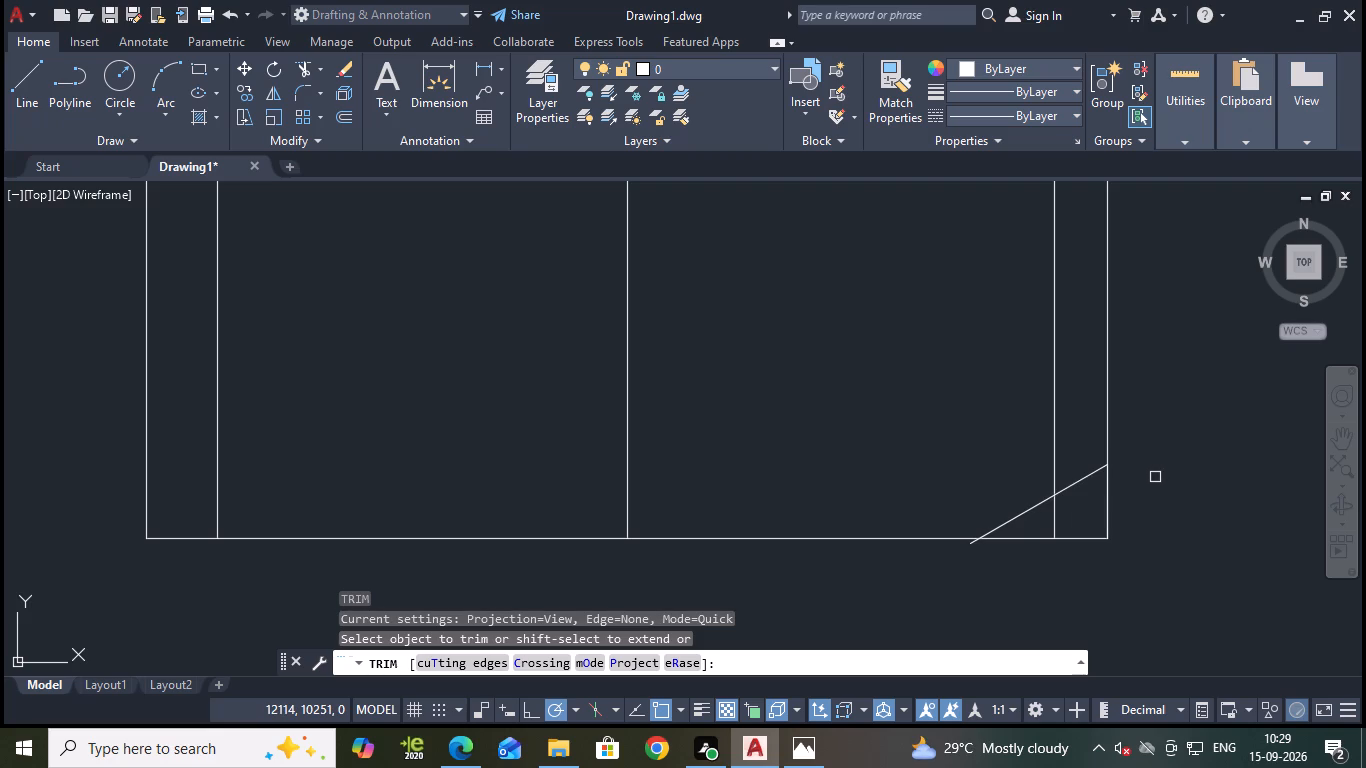
click(1091, 541)
click(1108, 499)
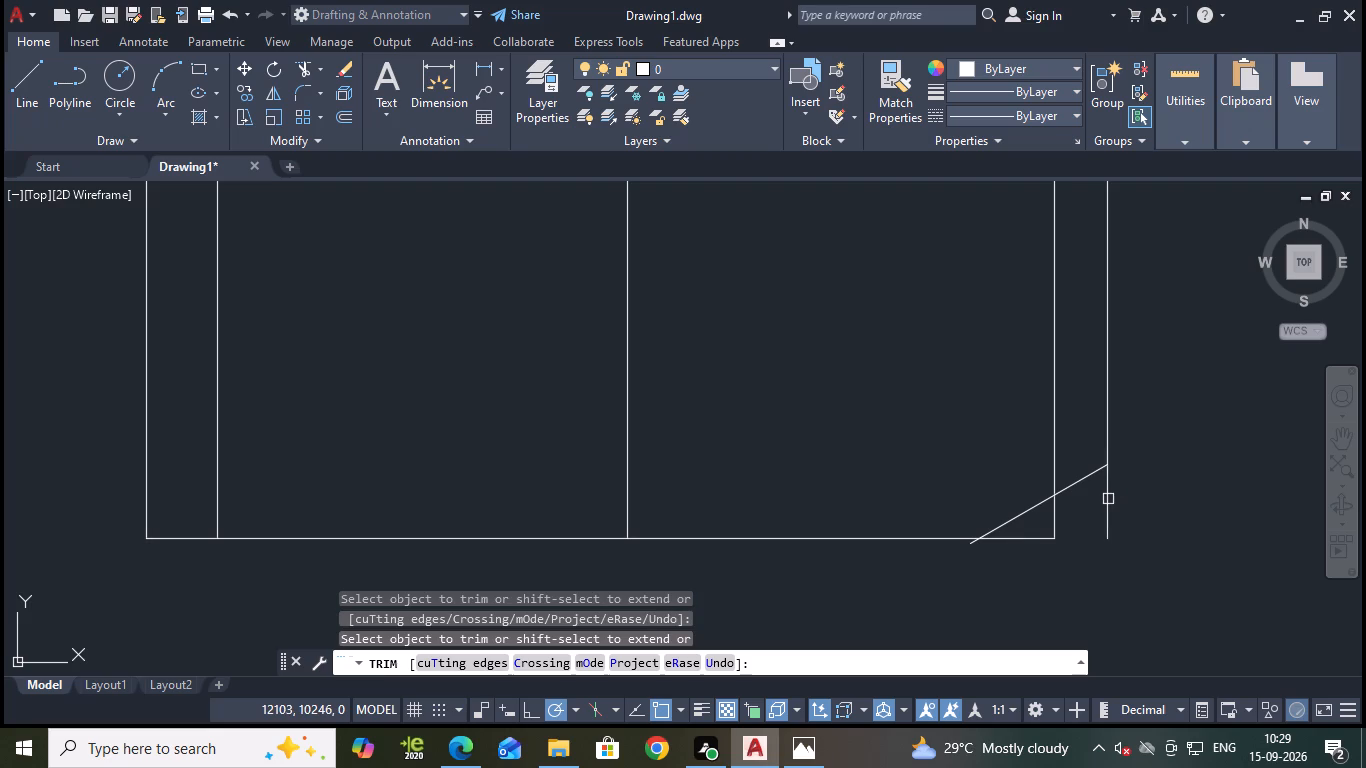
click(1107, 496)
scroll(990, 554, up, 2)
click(941, 530)
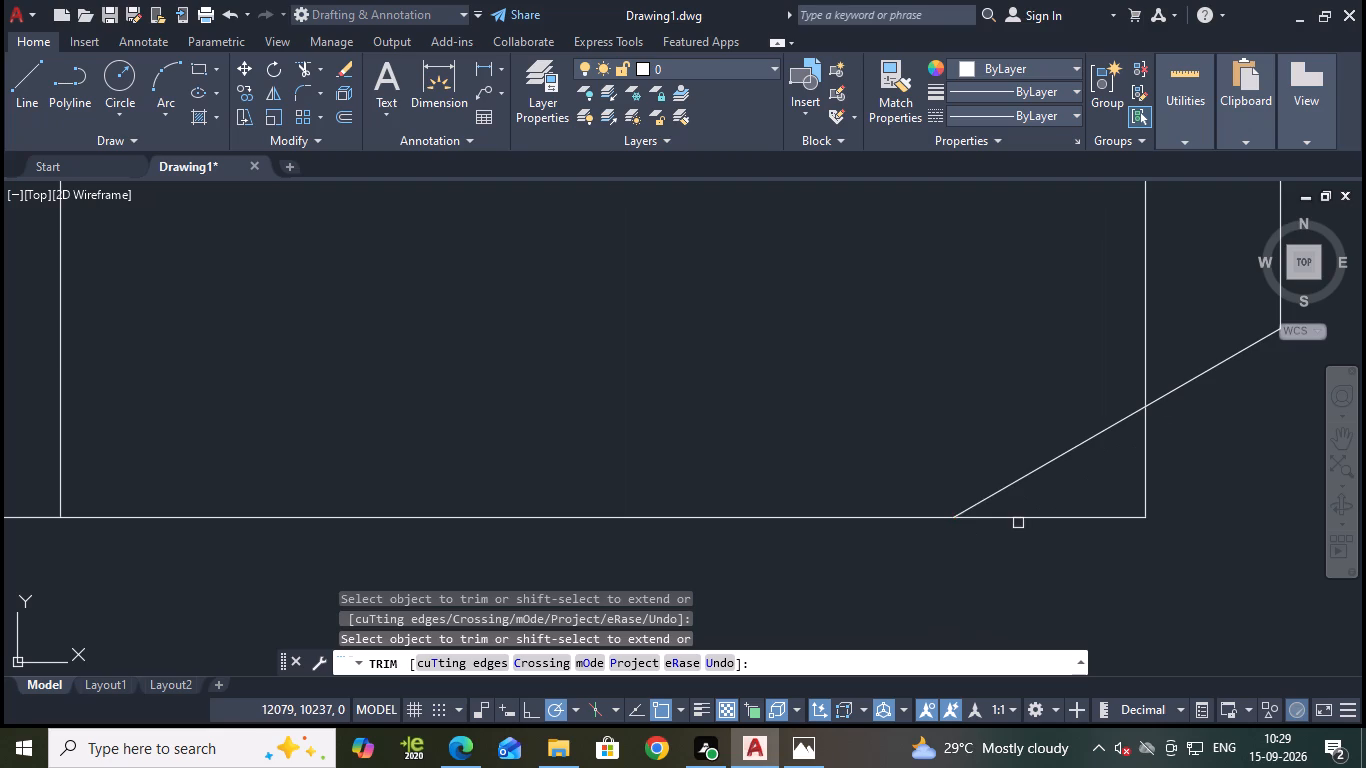
click(1019, 522)
click(1146, 497)
scroll(1146, 497, down, 2)
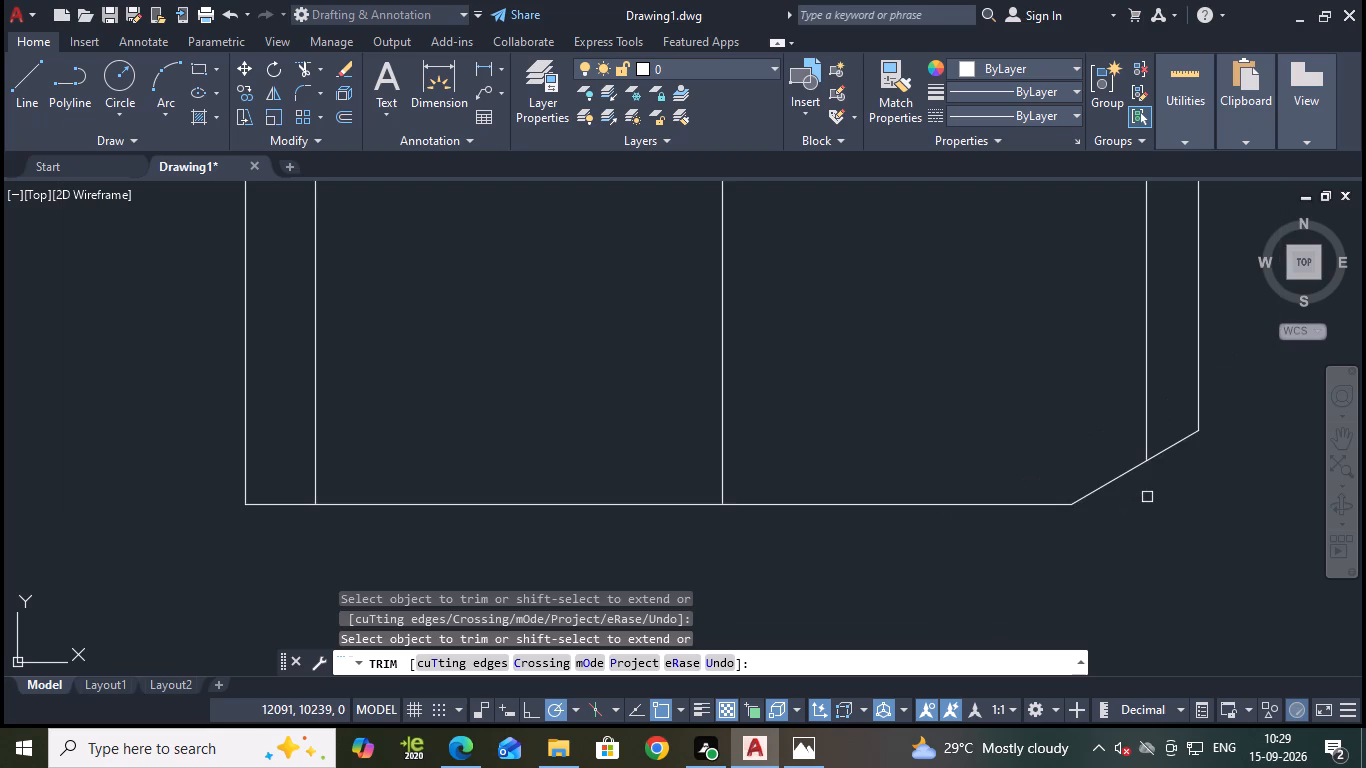
scroll(1137, 534, down, 1)
middle_drag(1181, 529, 1175, 561)
scroll(1183, 532, down, 1)
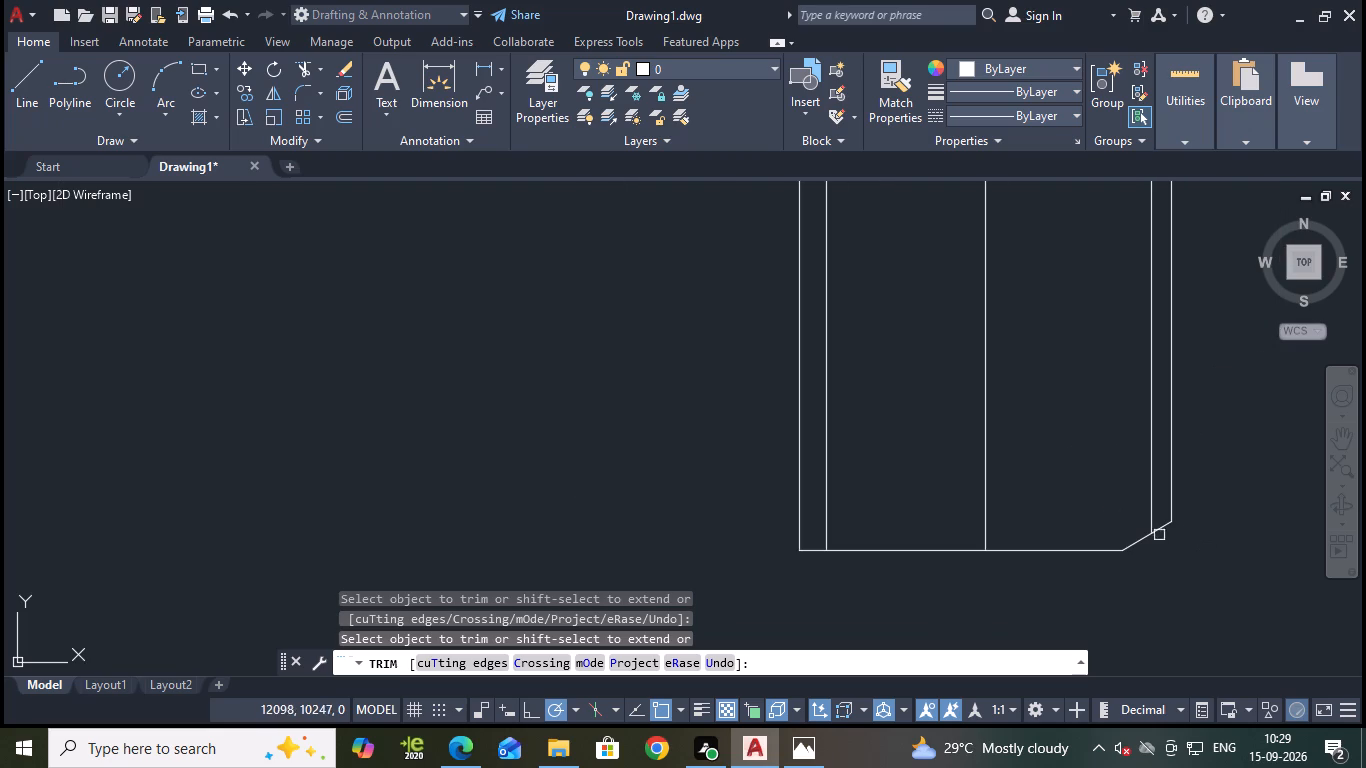
key(Escape)
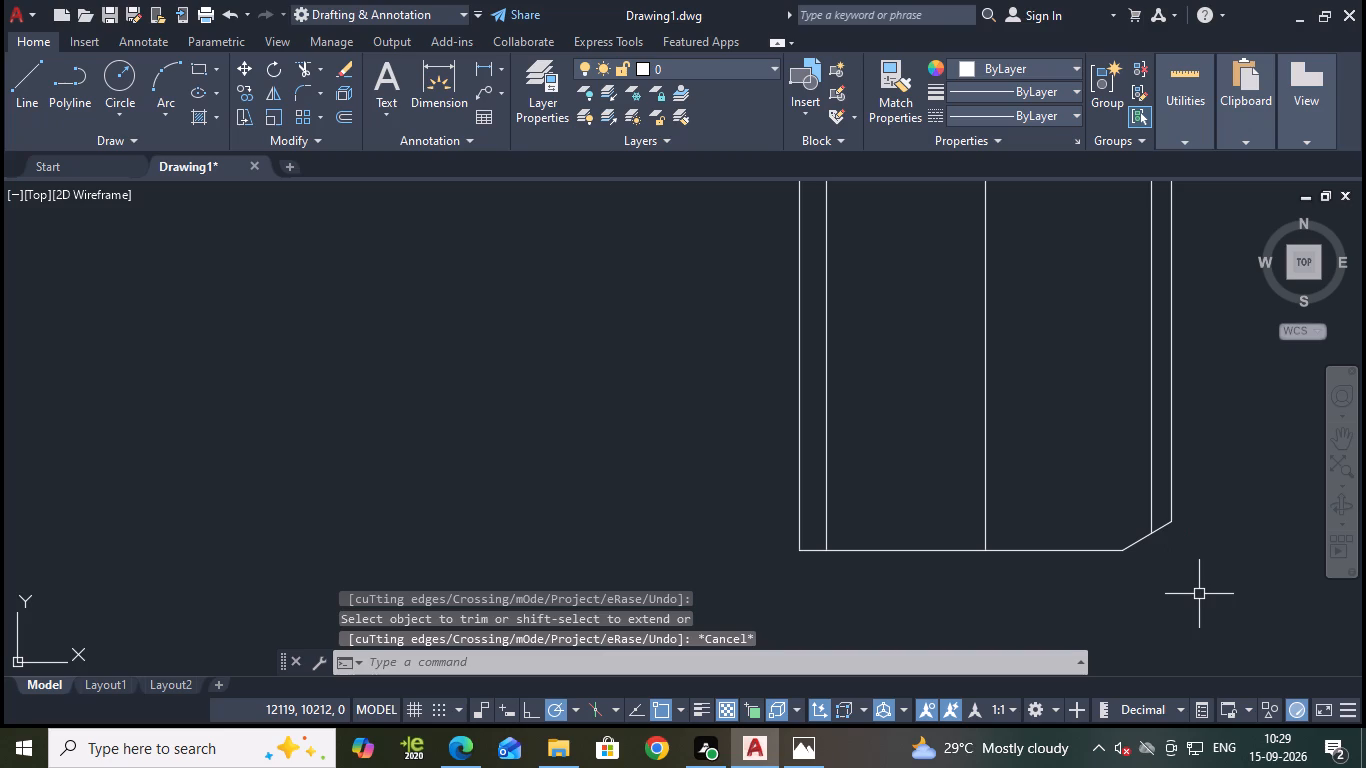
Offset the sloped corner line 17 mm inward with dynamic input turned on.
key(o)
key(Return)
key(Return)
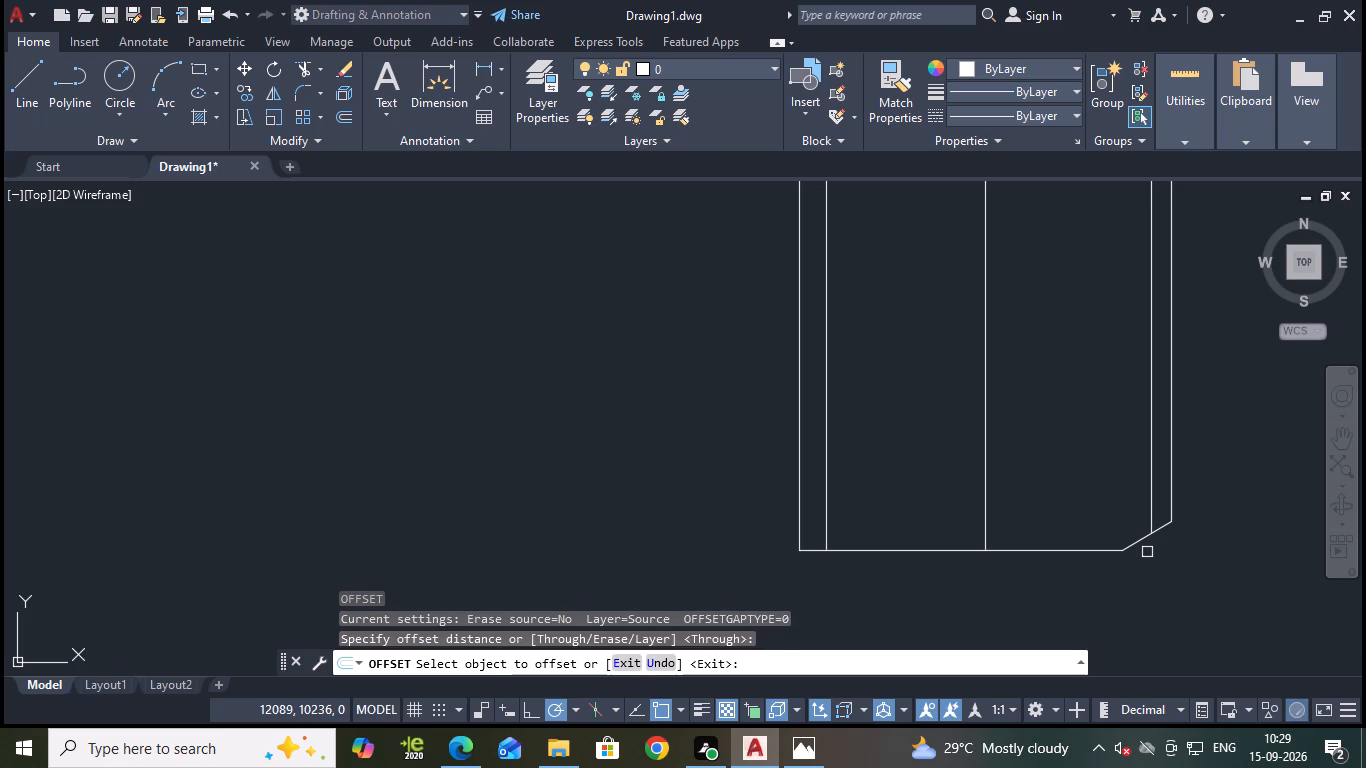
click(1137, 546)
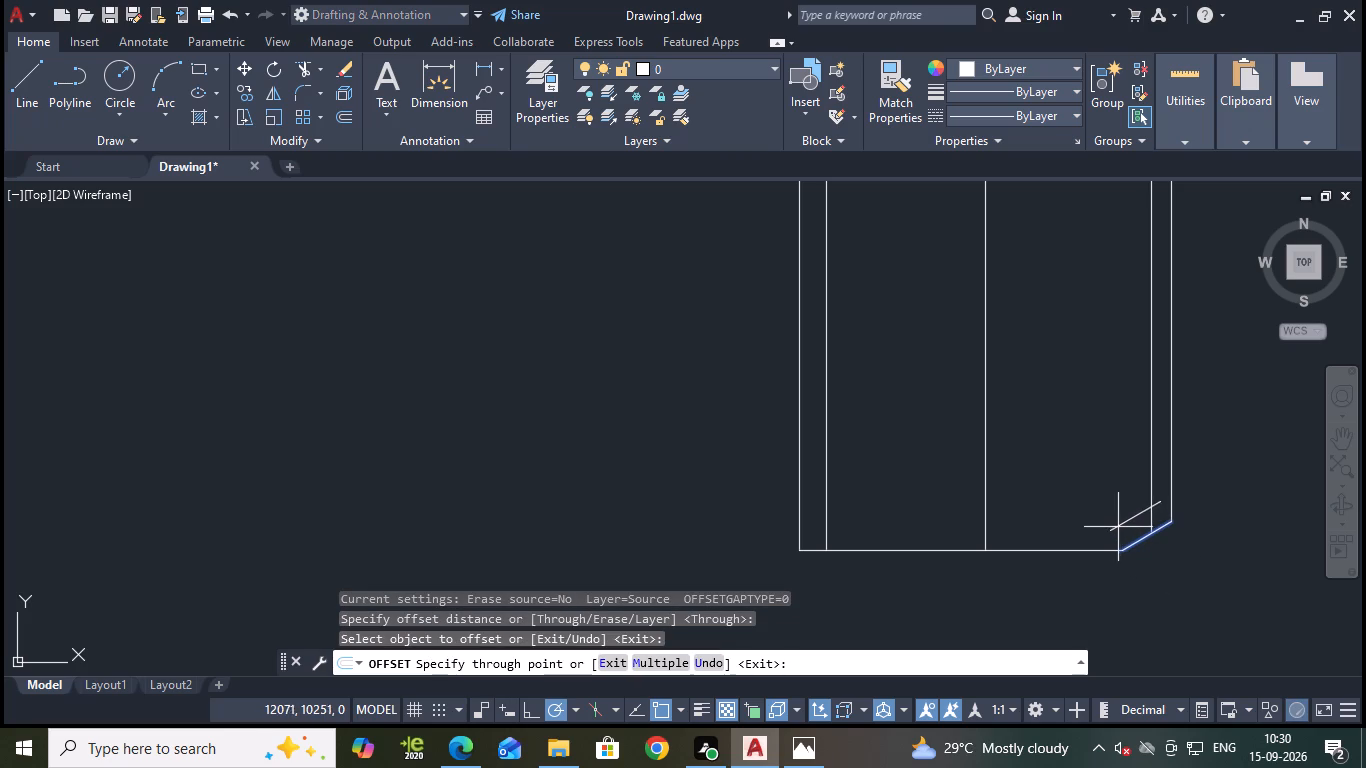
key(F12)
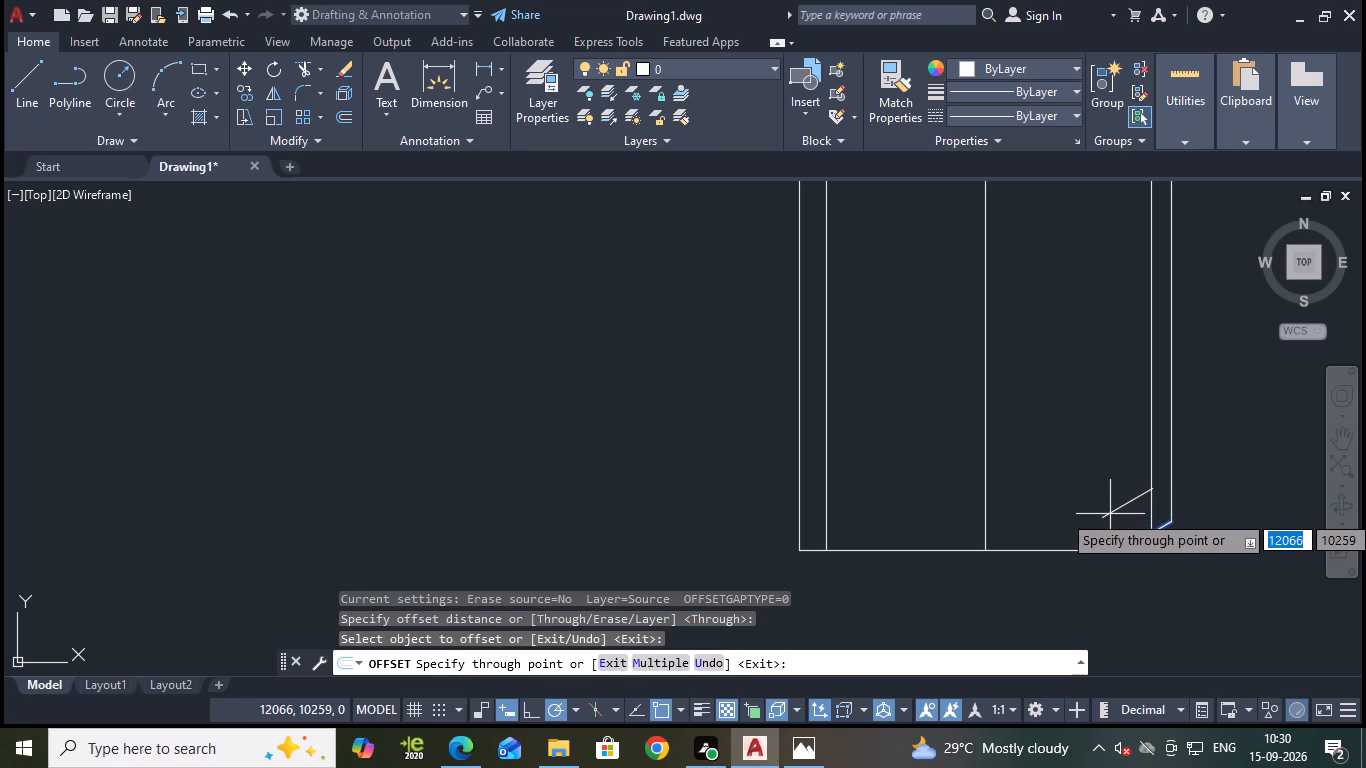
key(1)
key(7)
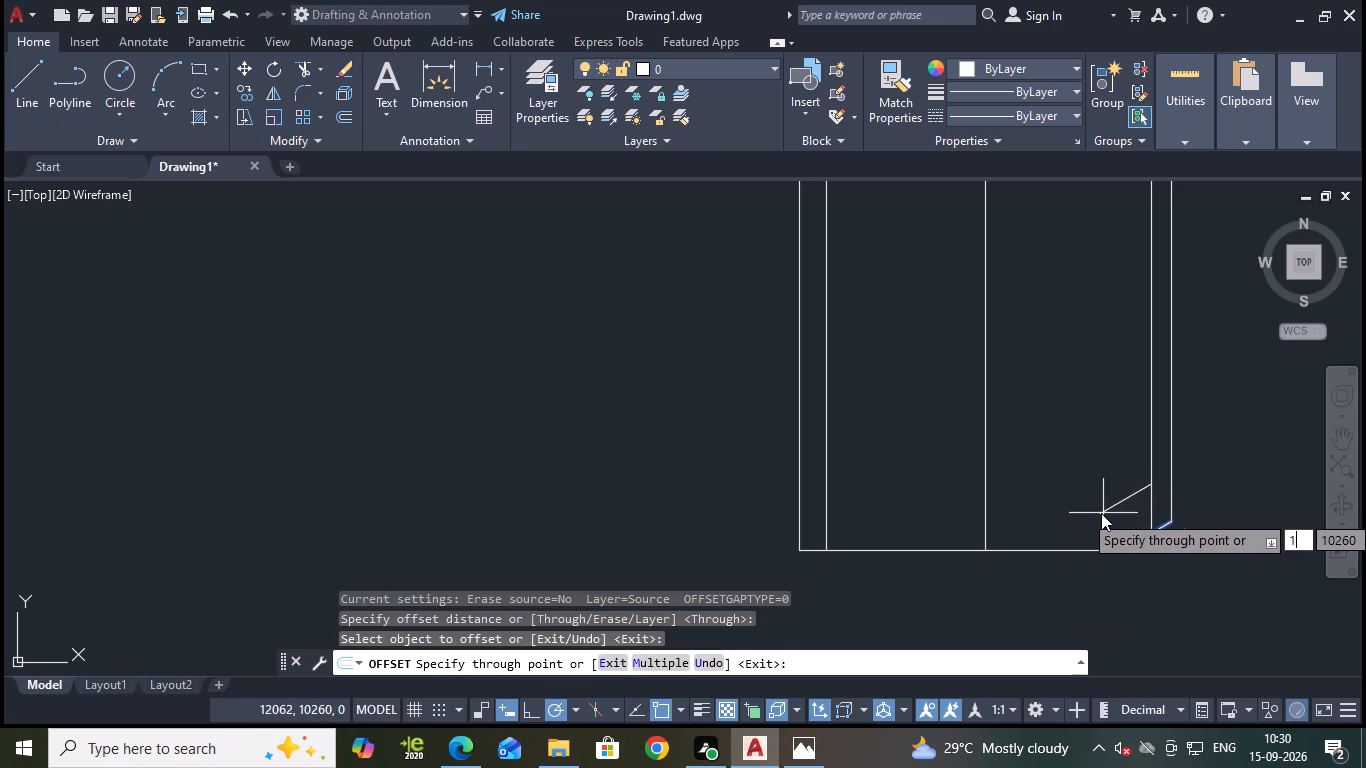
key(Return)
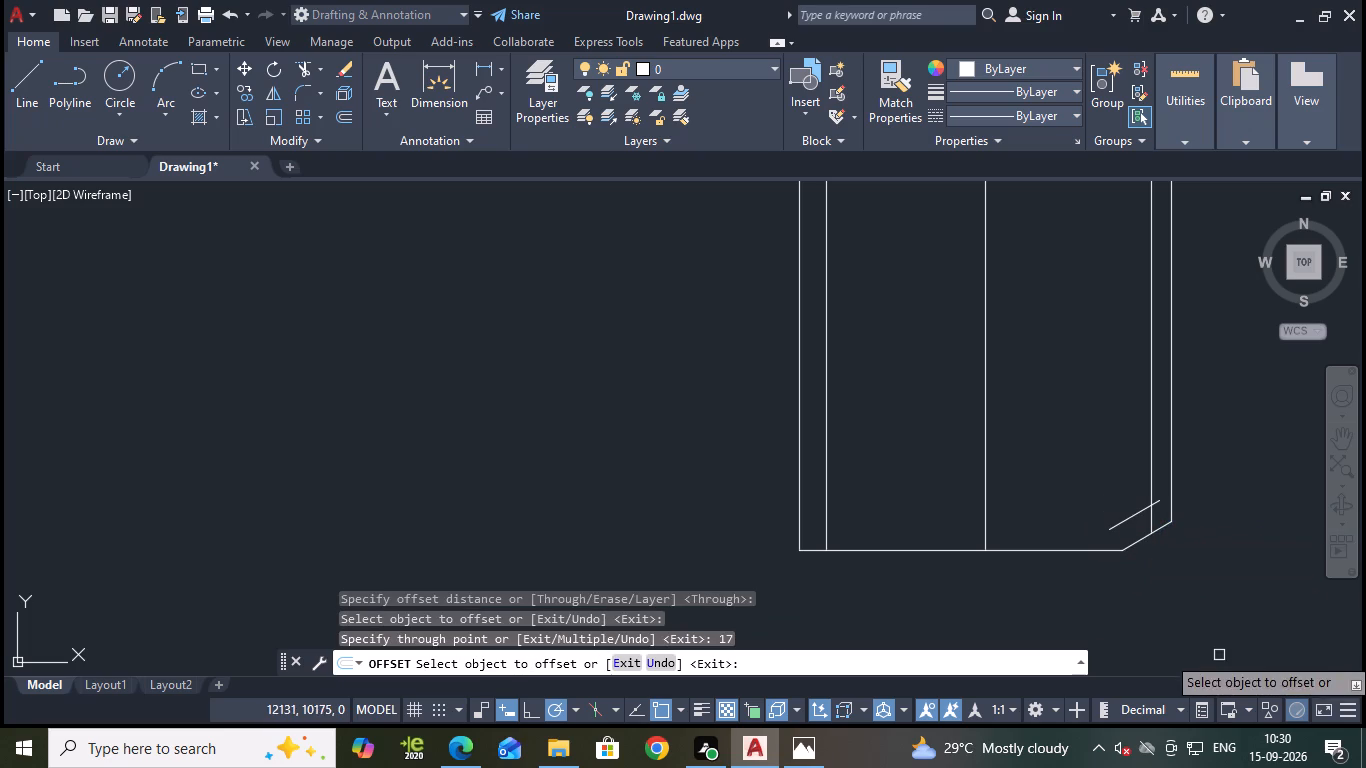
key(Escape)
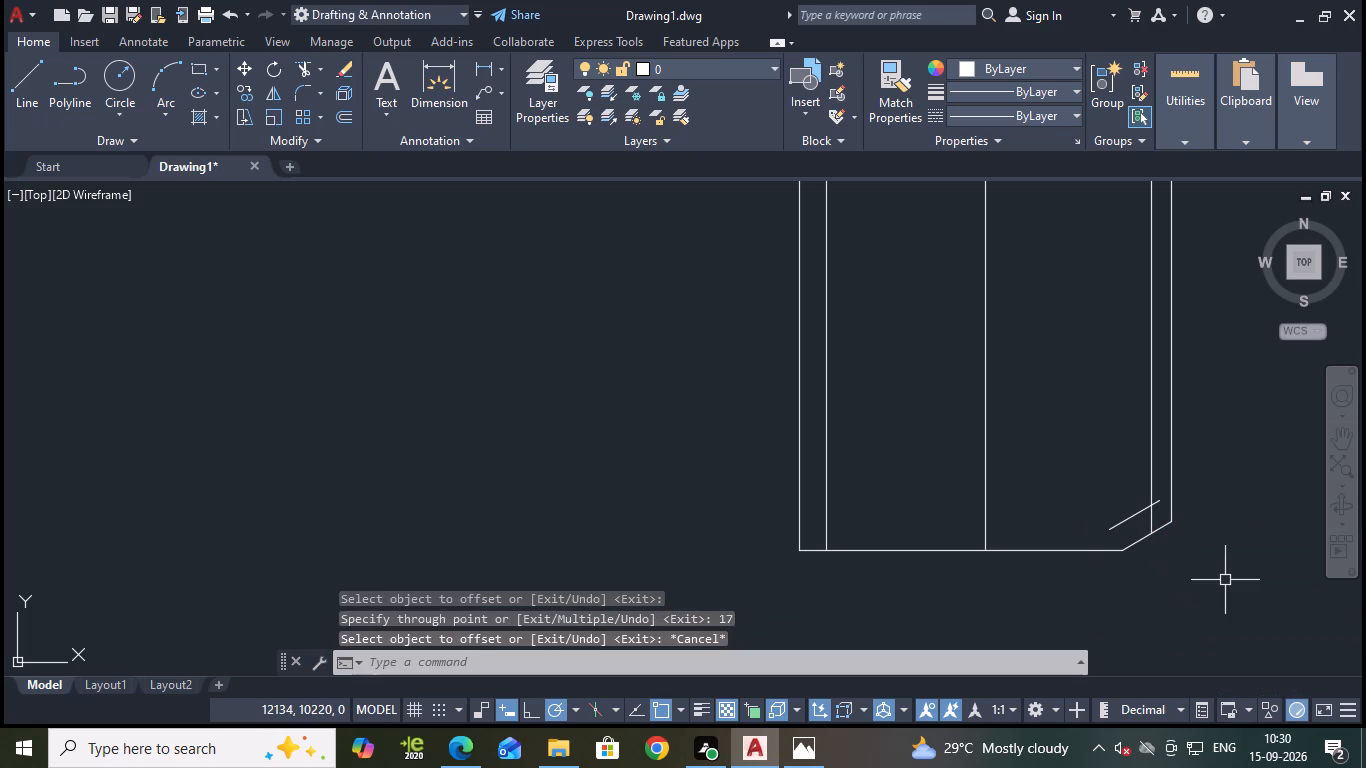
Extend both ends of the offset sloped line to the outline's right edge and base.
text(ex)
key(Return)
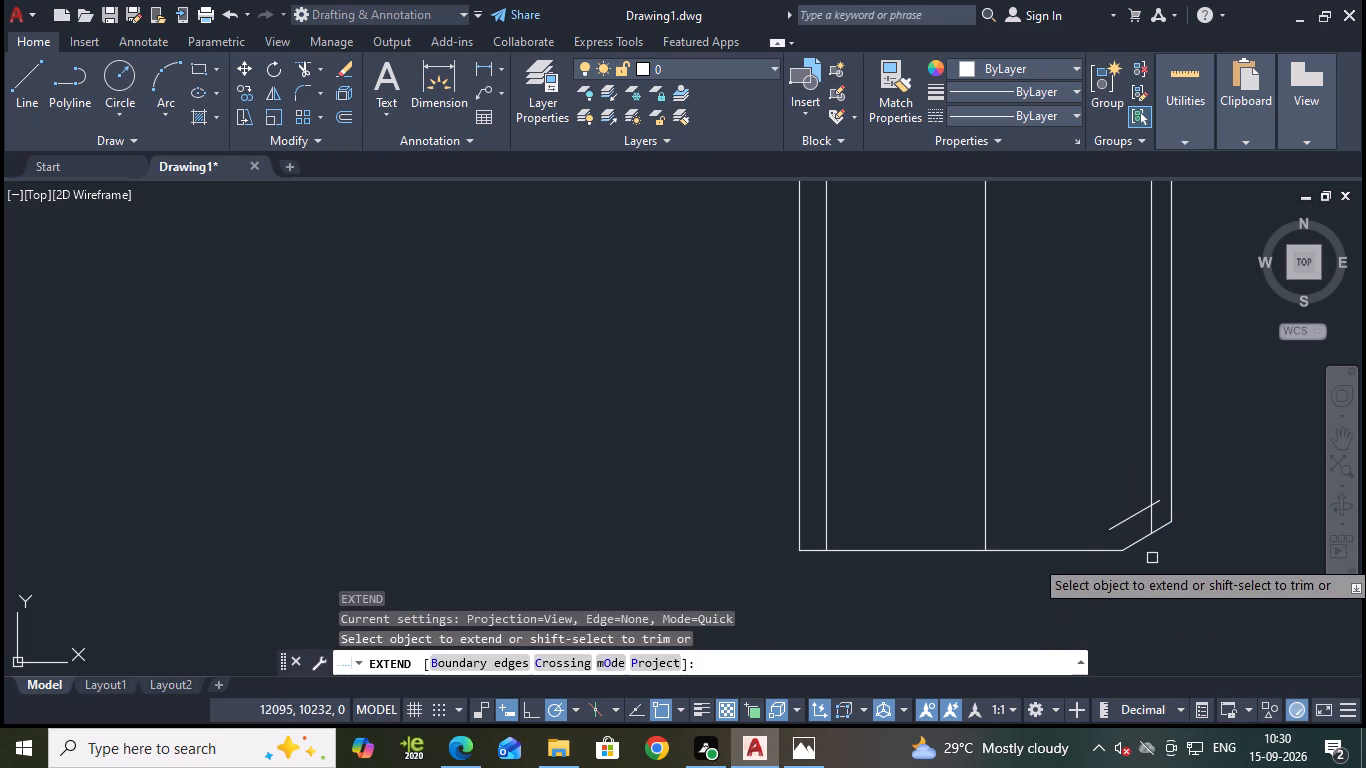
click(1117, 526)
click(1140, 512)
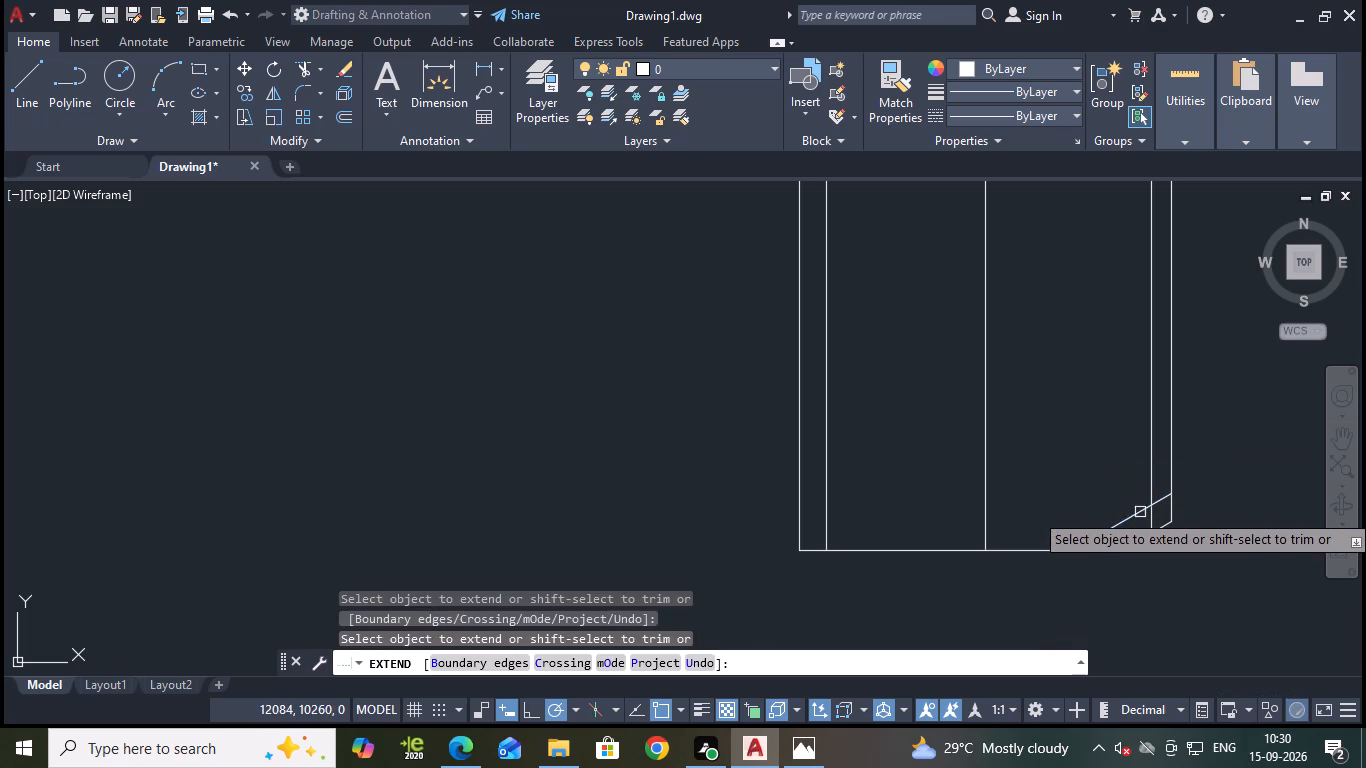
key(Escape)
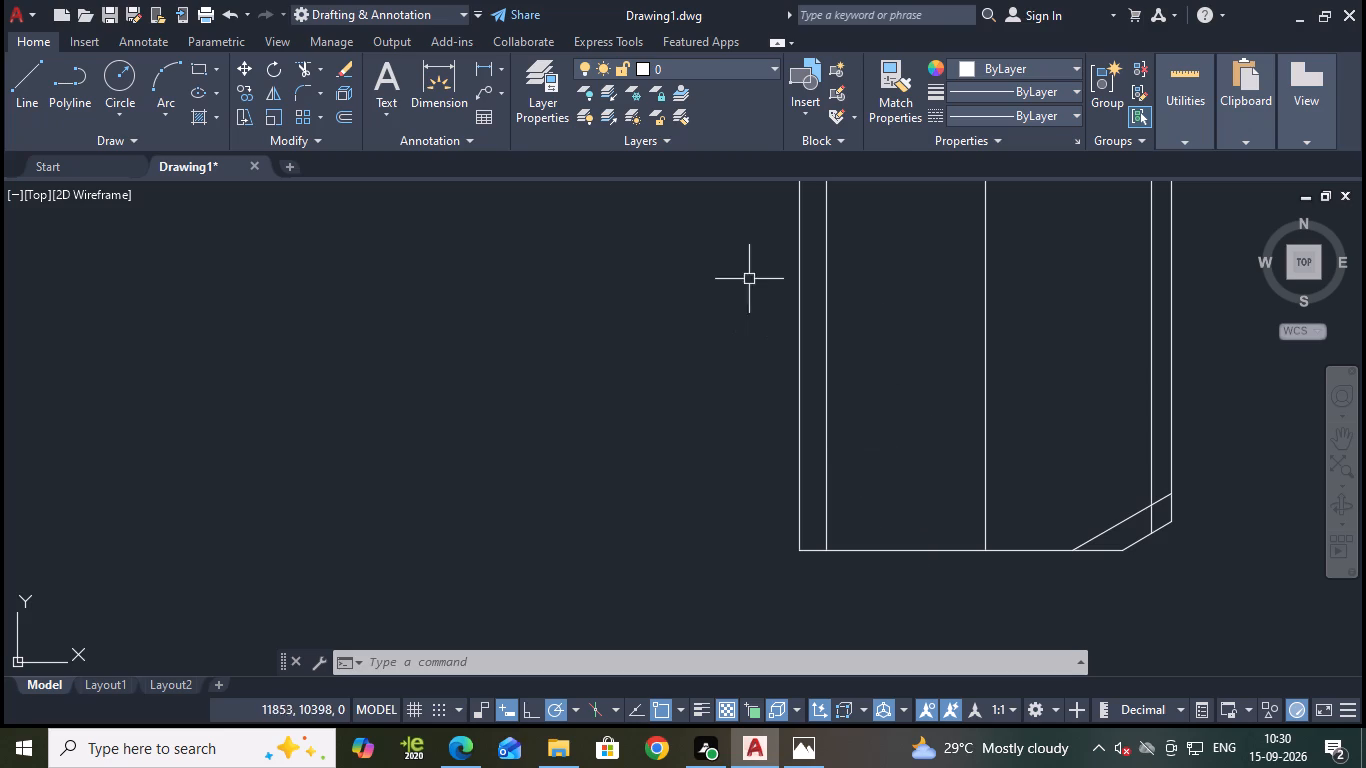
Explode the stepped outline polyline into separate edges.
middle_drag(928, 343, 847, 491)
middle_drag(822, 394, 827, 513)
key(Escape)
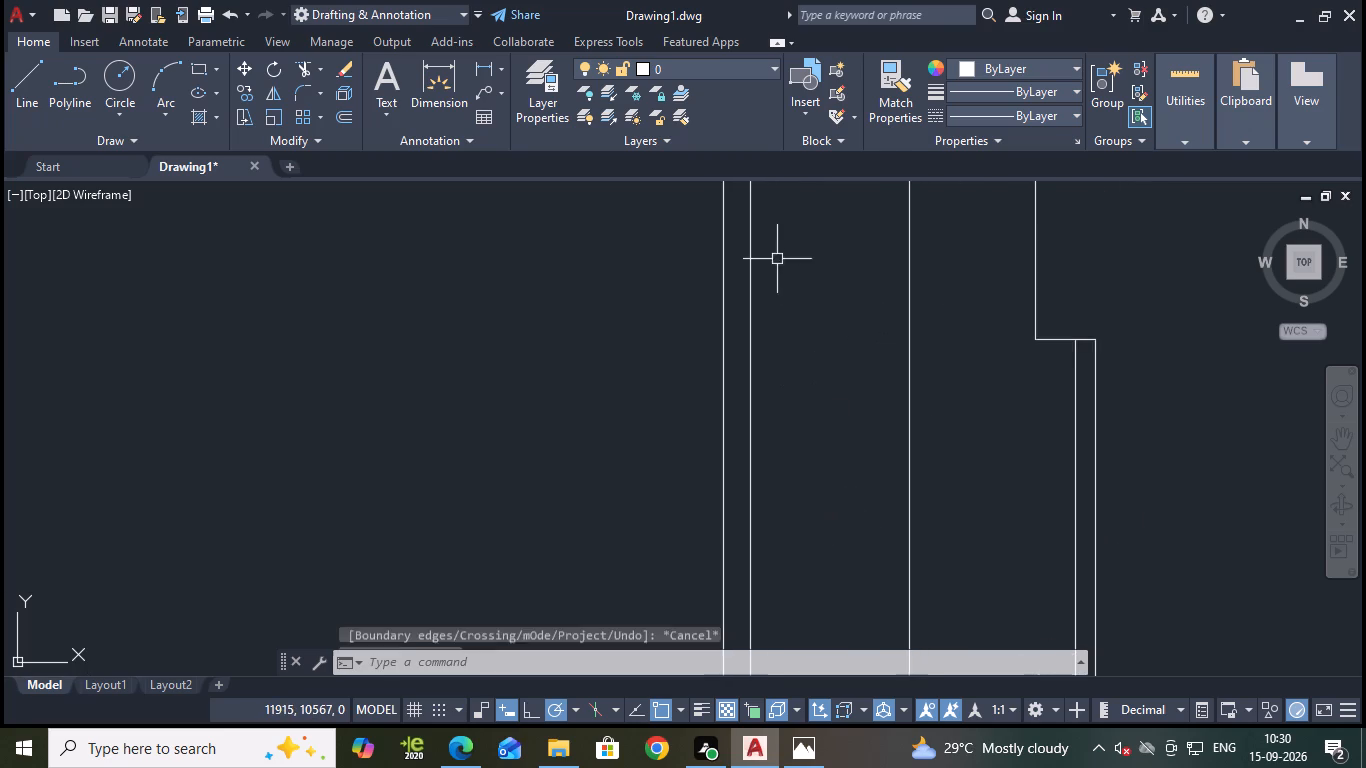
middle_drag(789, 283, 796, 374)
middle_drag(866, 329, 853, 479)
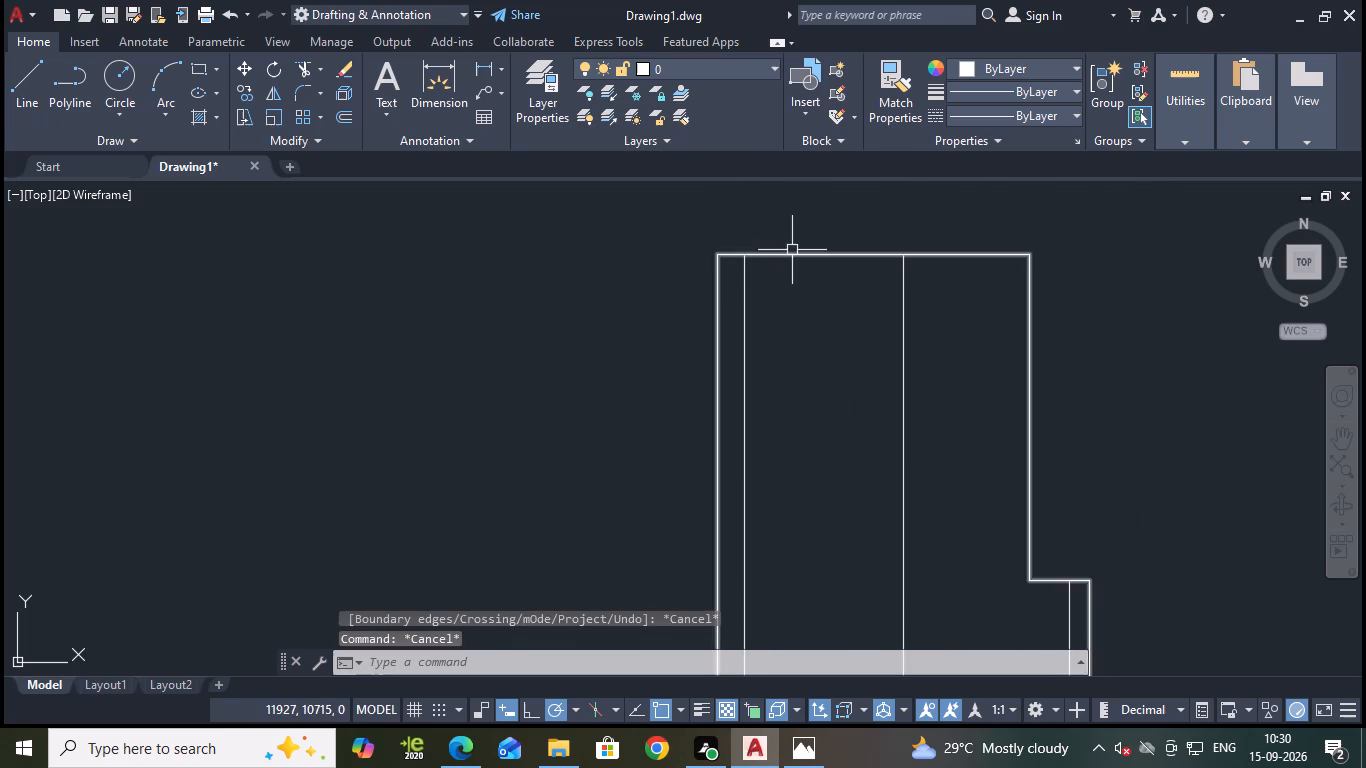
click(793, 250)
key(e)
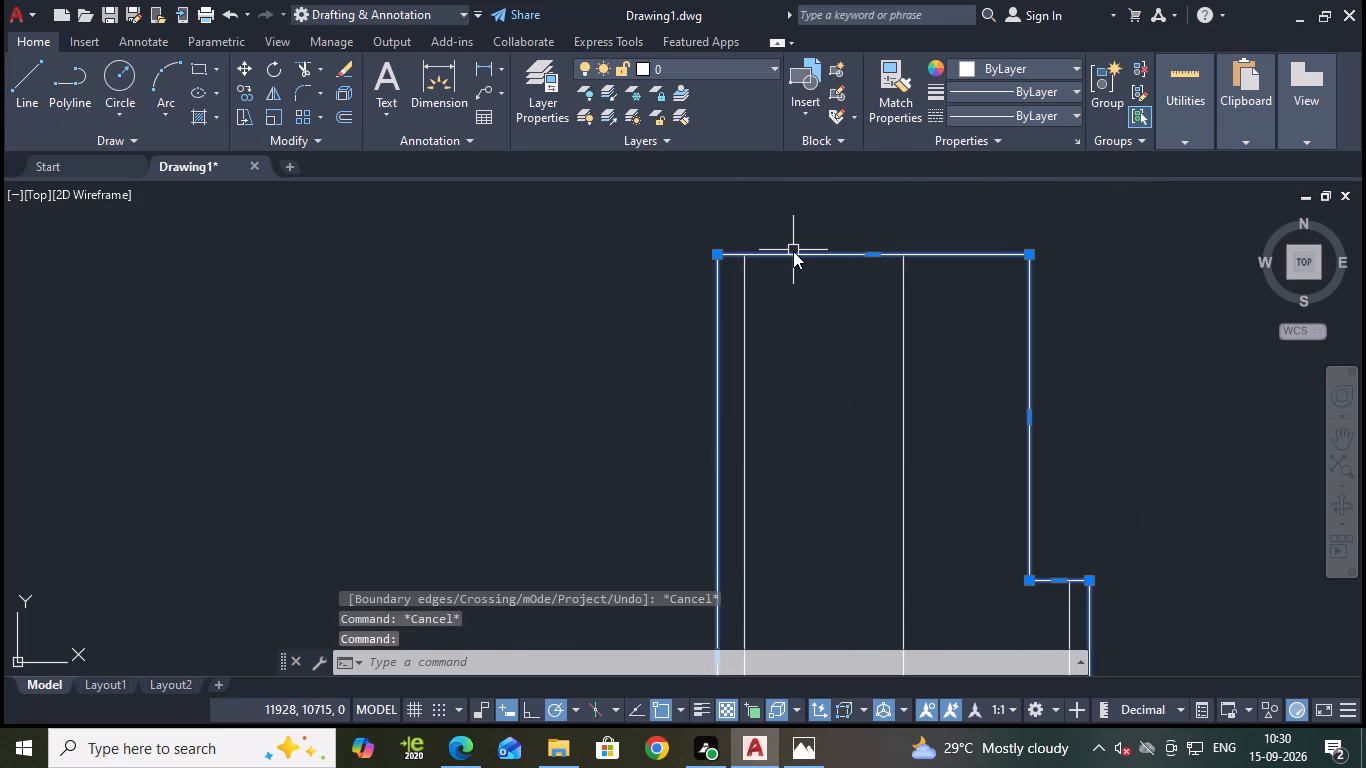
scroll(907, 375, down, 1)
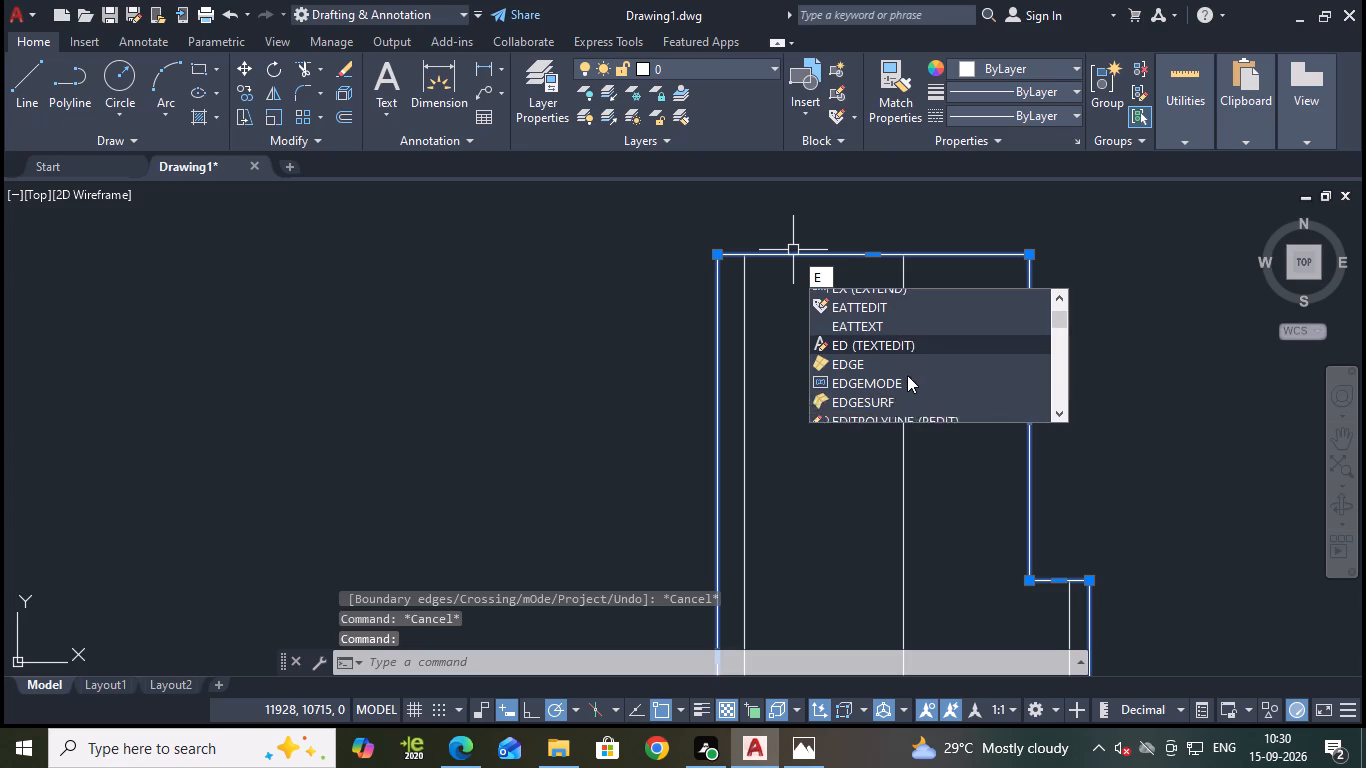
scroll(907, 375, down, 1)
key(x)
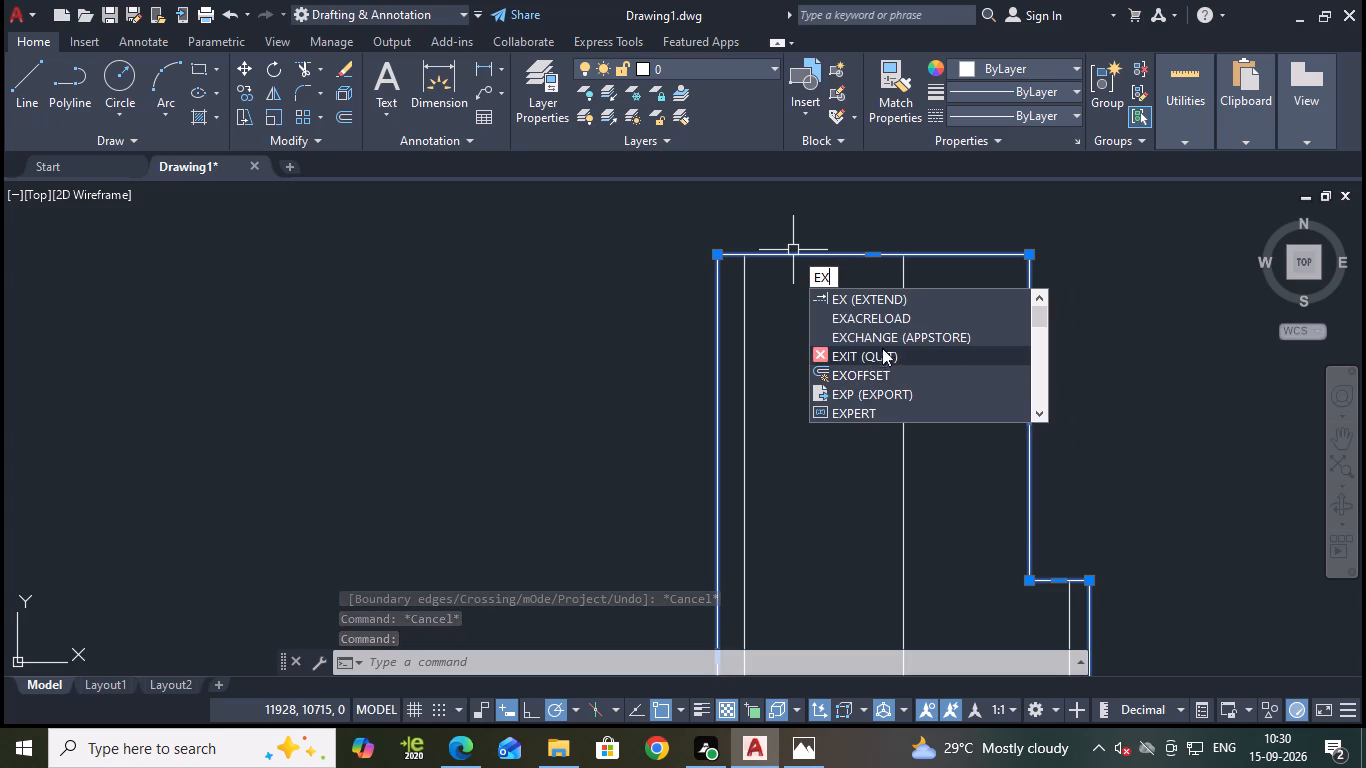
scroll(860, 374, down, 1)
click(861, 412)
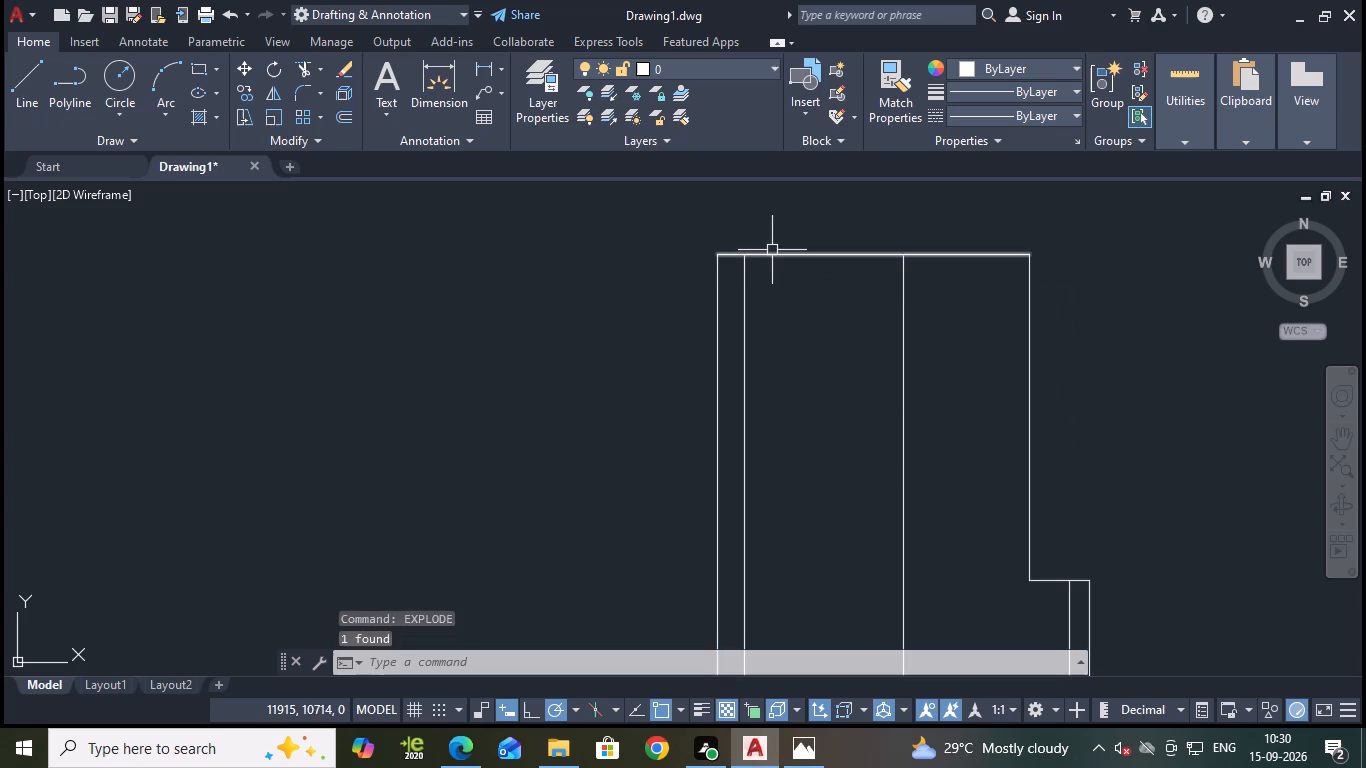
Offset the outline's top edge 450 mm downward to place a horizontal line near the base.
key(o)
key(Return)
key(Return)
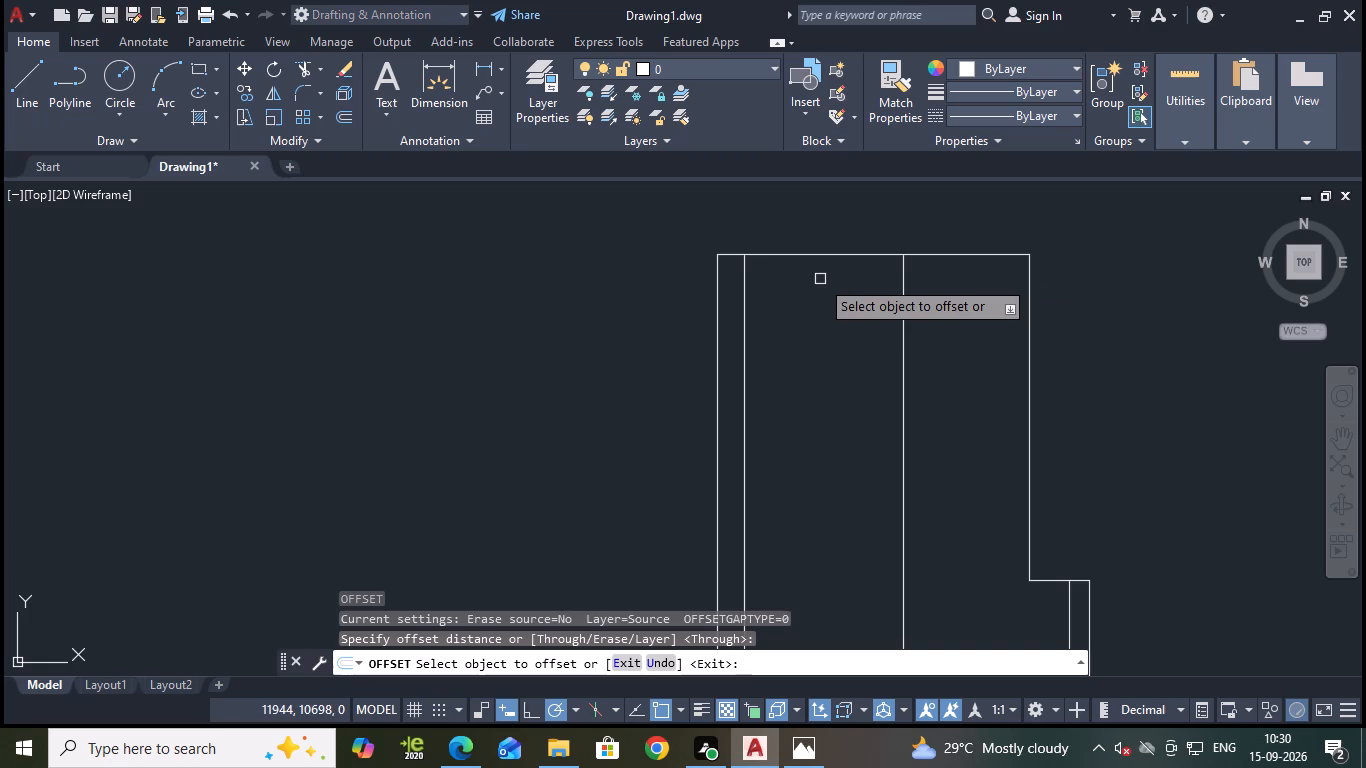
click(796, 256)
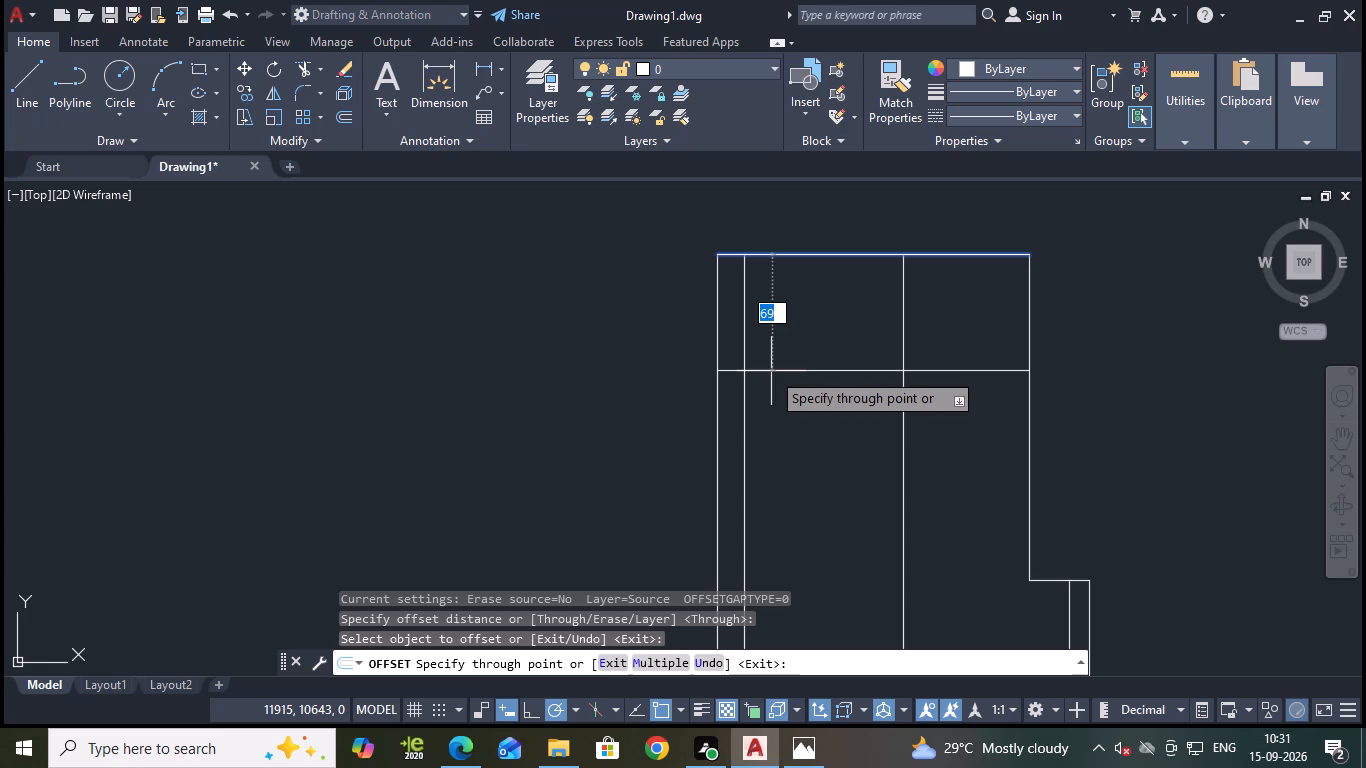
text(450)
key(Return)
scroll(801, 390, down, 4)
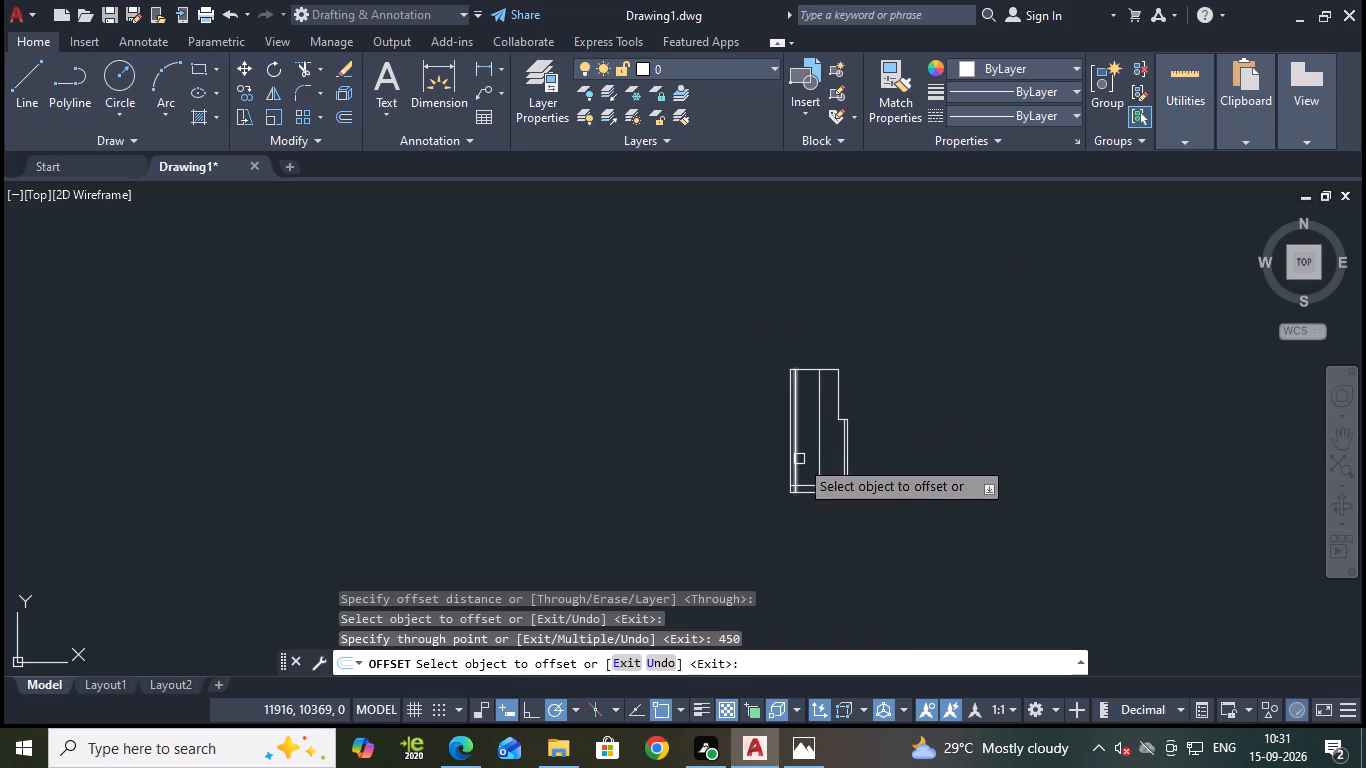
scroll(799, 458, up, 2)
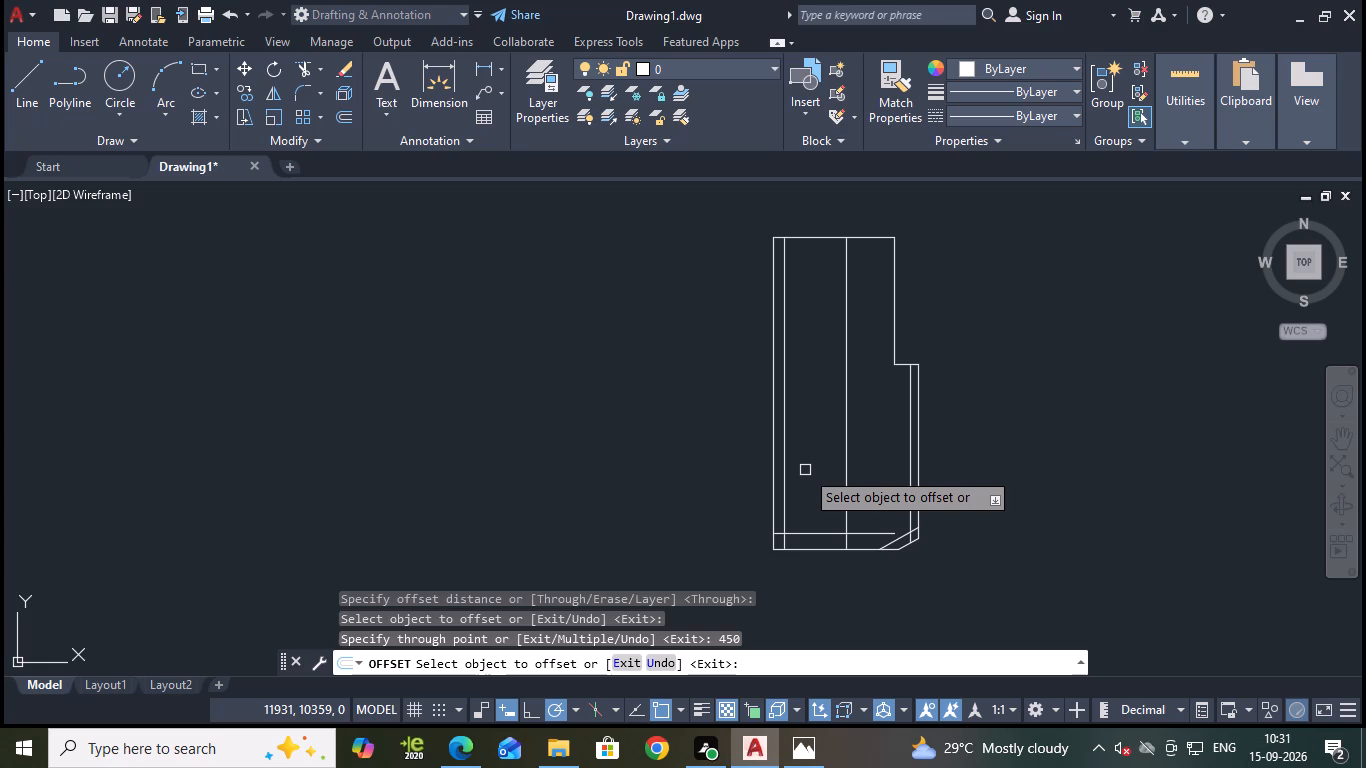
scroll(835, 481, up, 1)
middle_drag(836, 484, 833, 451)
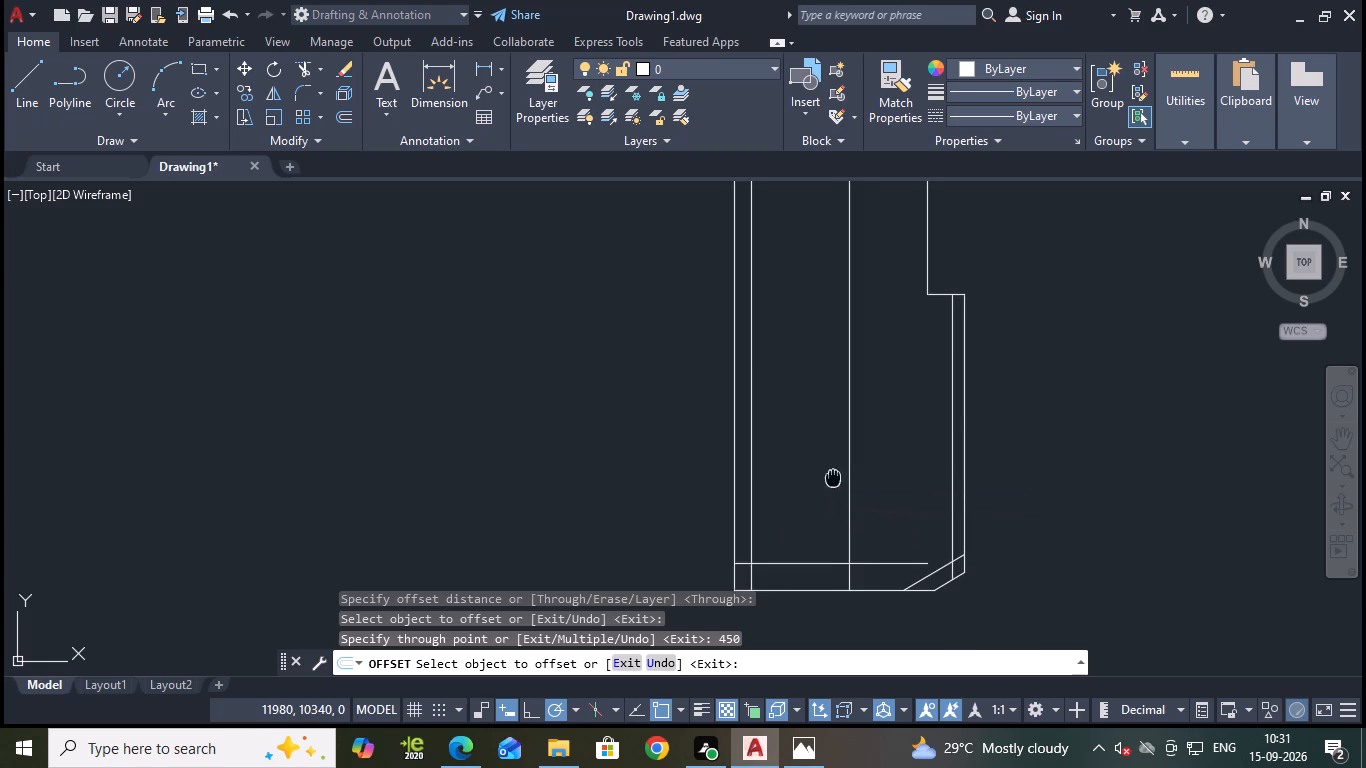
middle_drag(833, 451, 835, 336)
scroll(775, 380, up, 2)
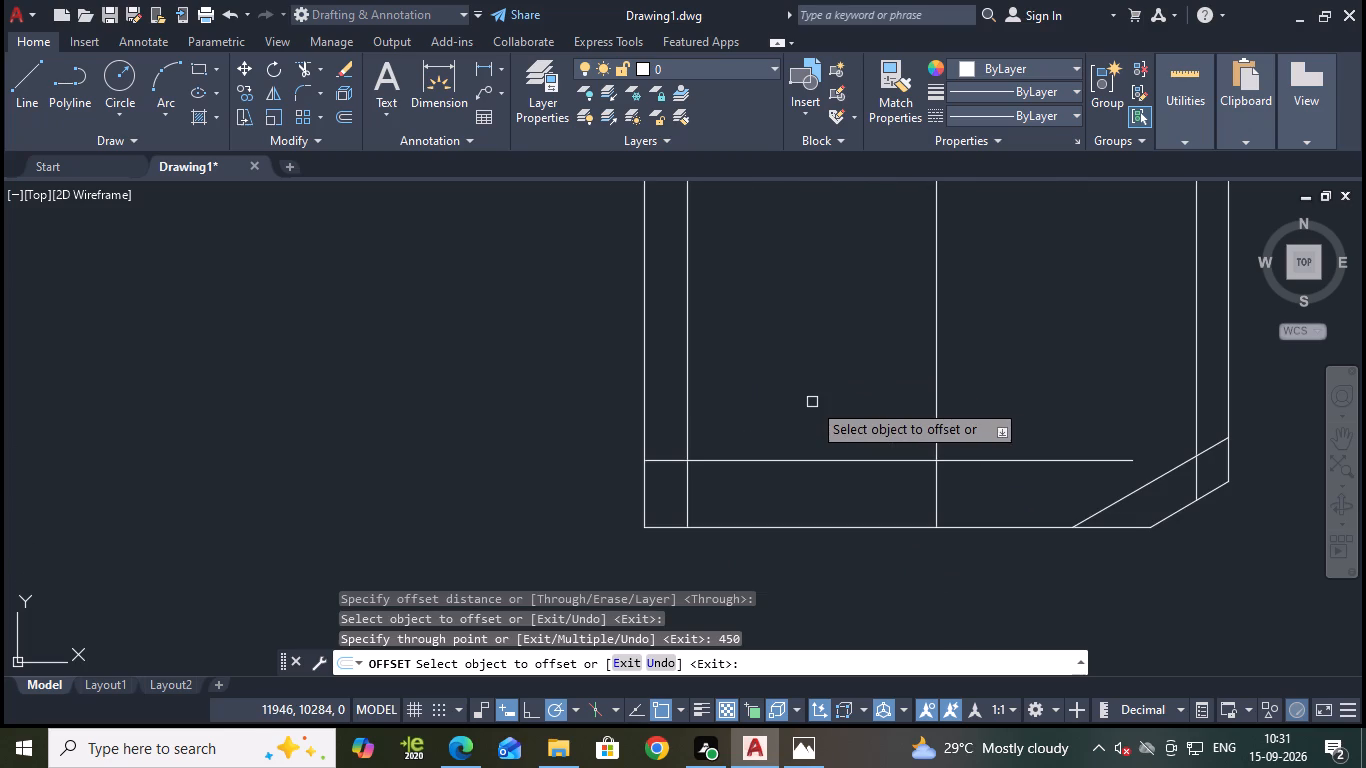
key(Escape)
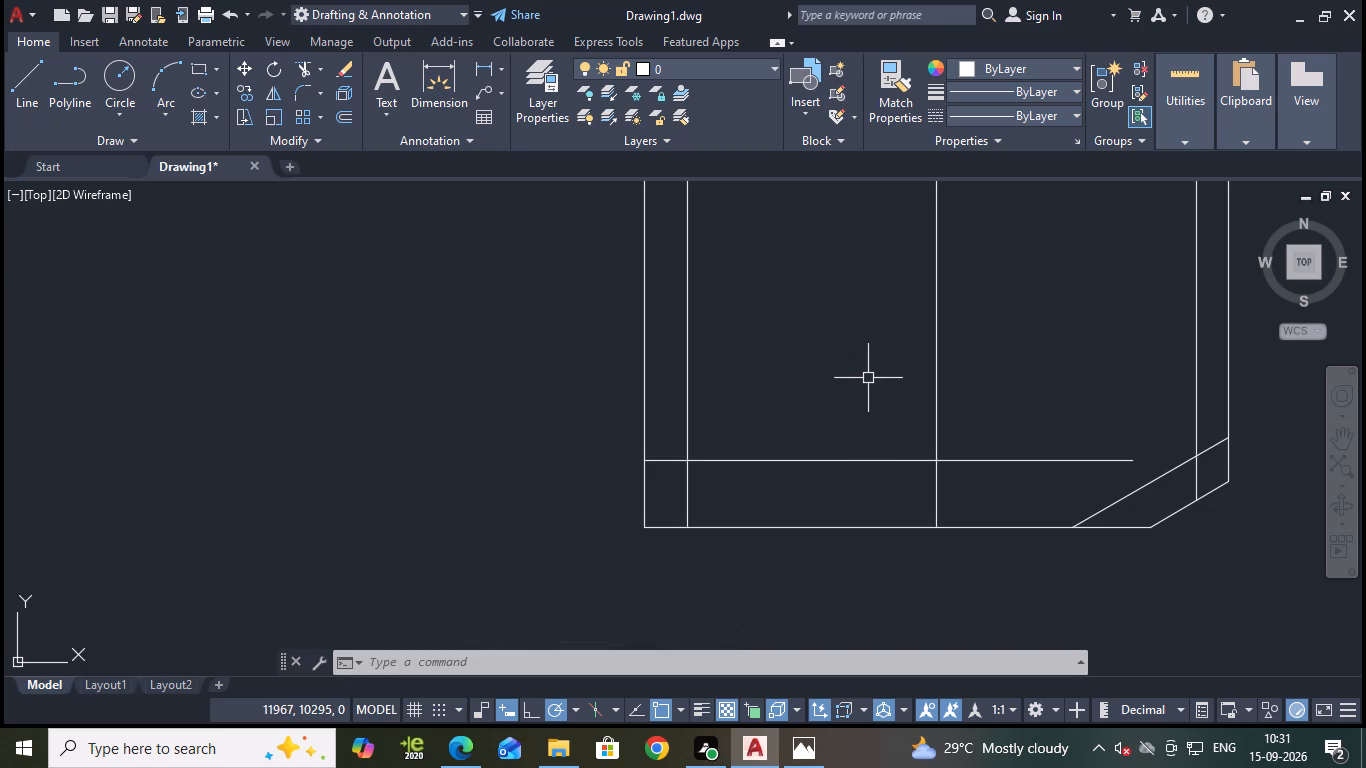
Extend the horizontal line near the base to the outline's right edge.
text(ex)
key(Return)
click(877, 460)
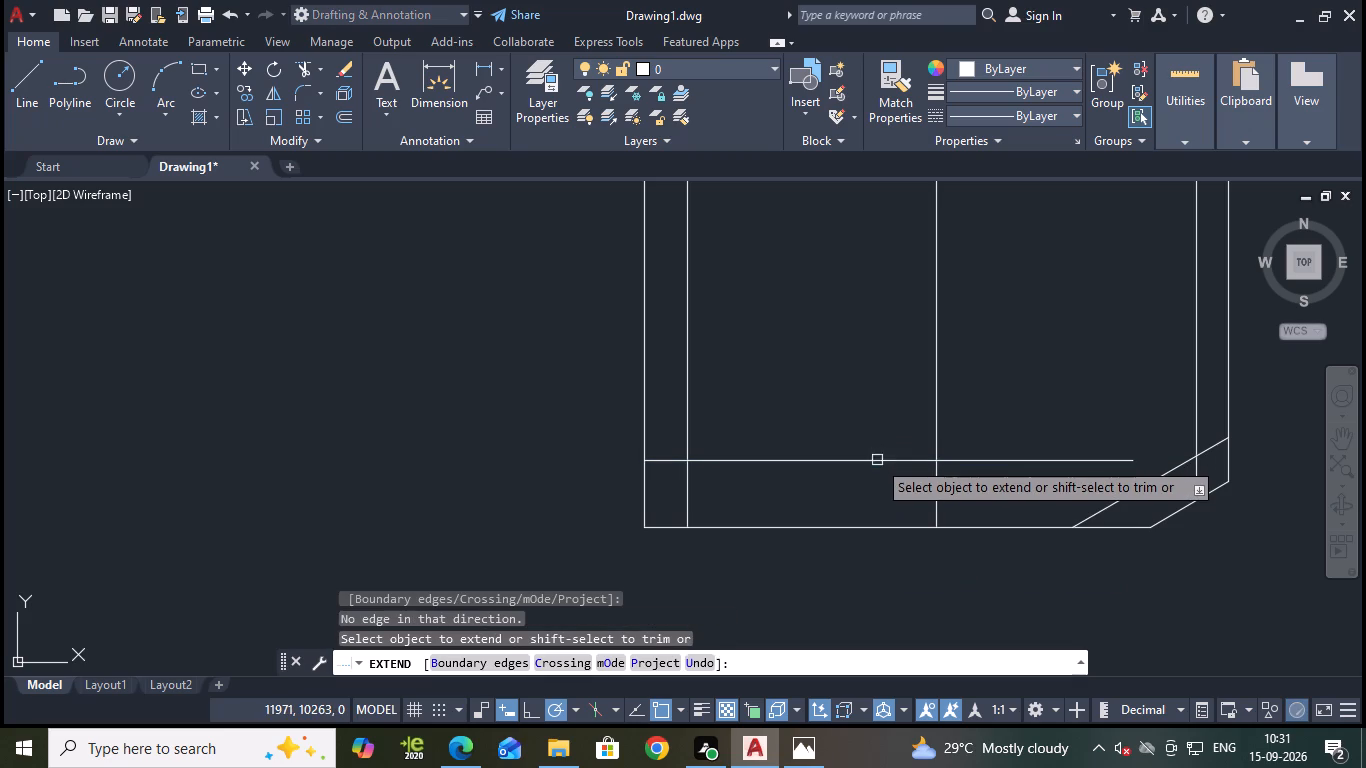
click(1123, 459)
click(1134, 454)
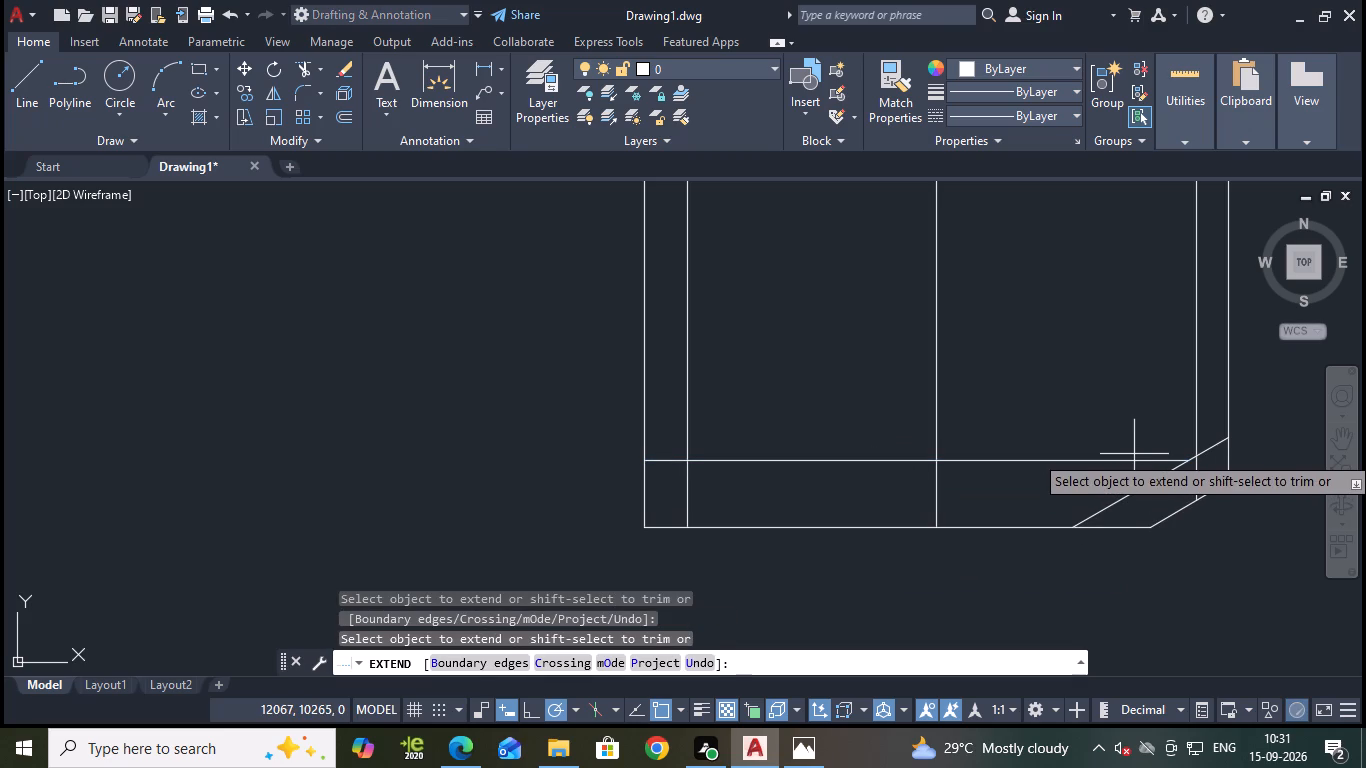
click(1135, 460)
click(1135, 460)
scroll(1216, 470, up, 2)
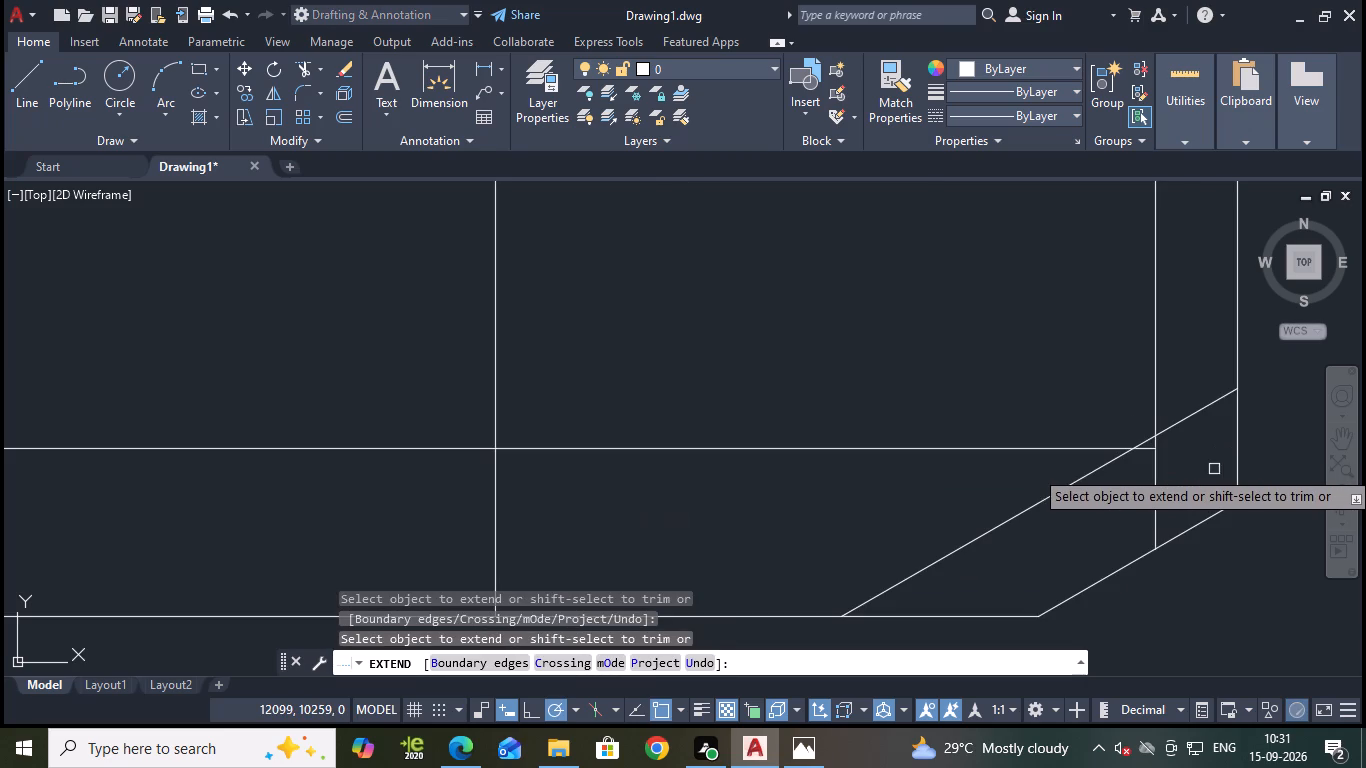
click(1150, 447)
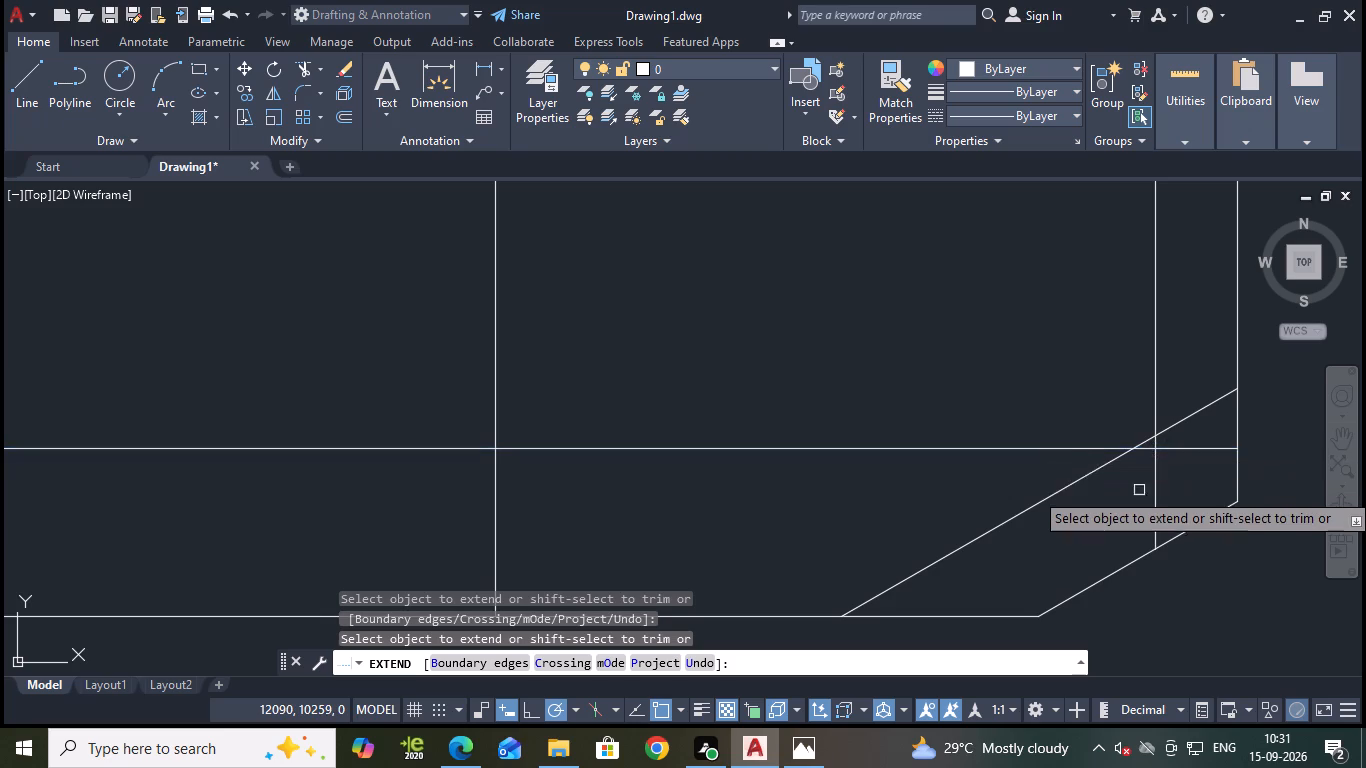
scroll(1127, 498, down, 2)
key(Escape)
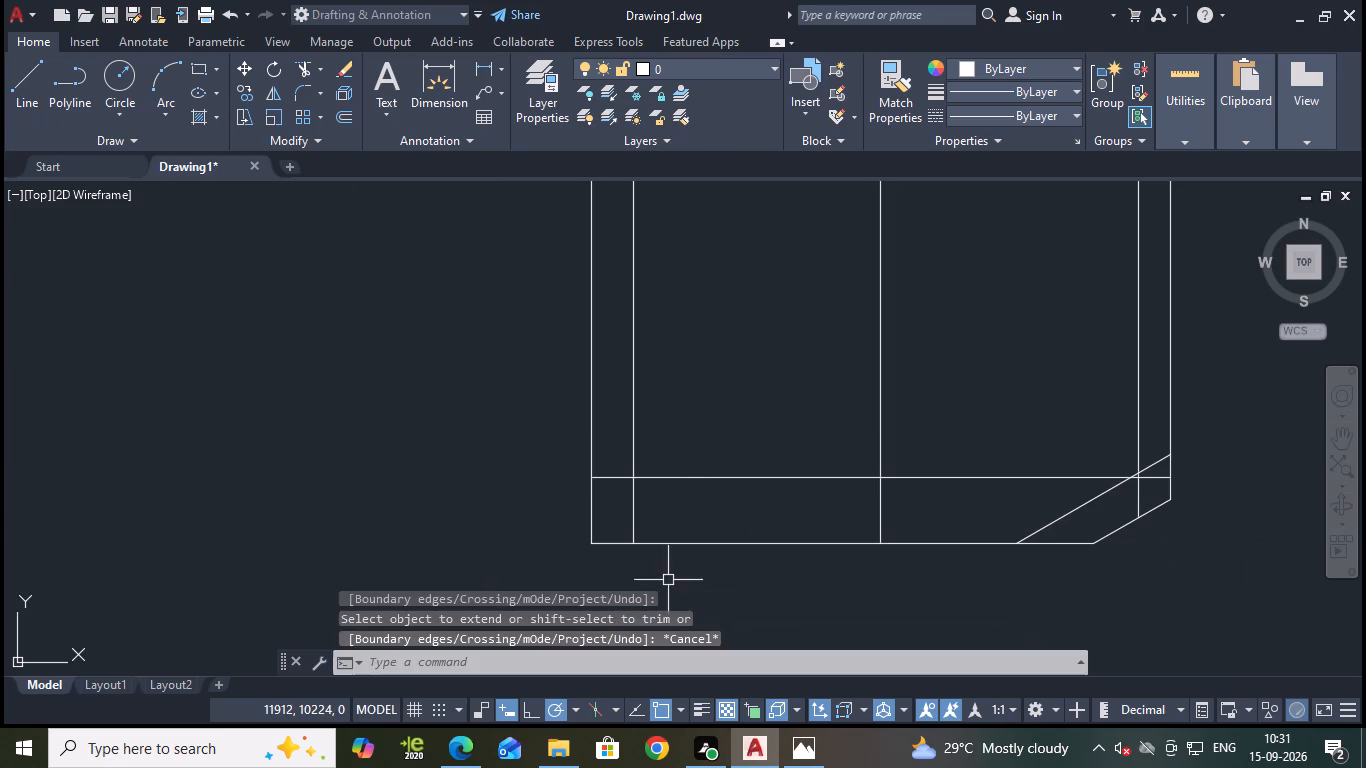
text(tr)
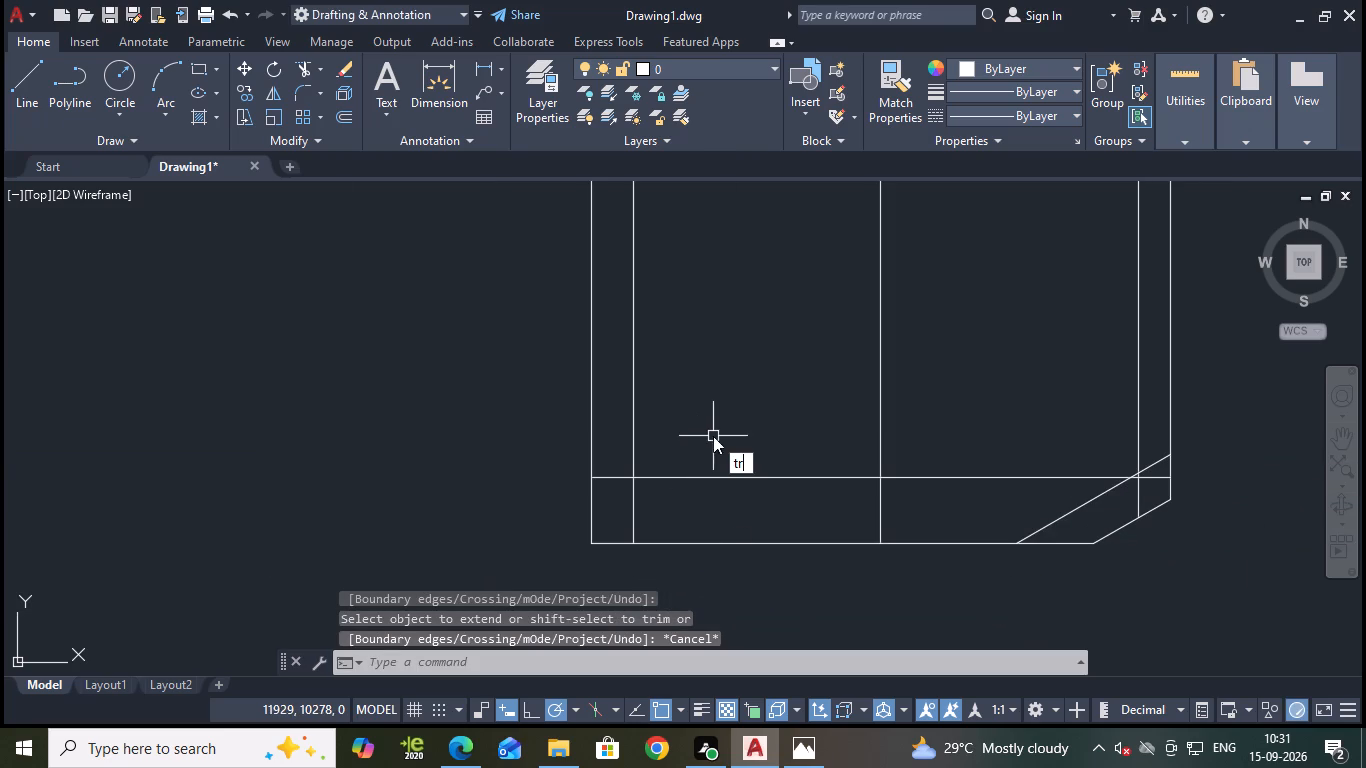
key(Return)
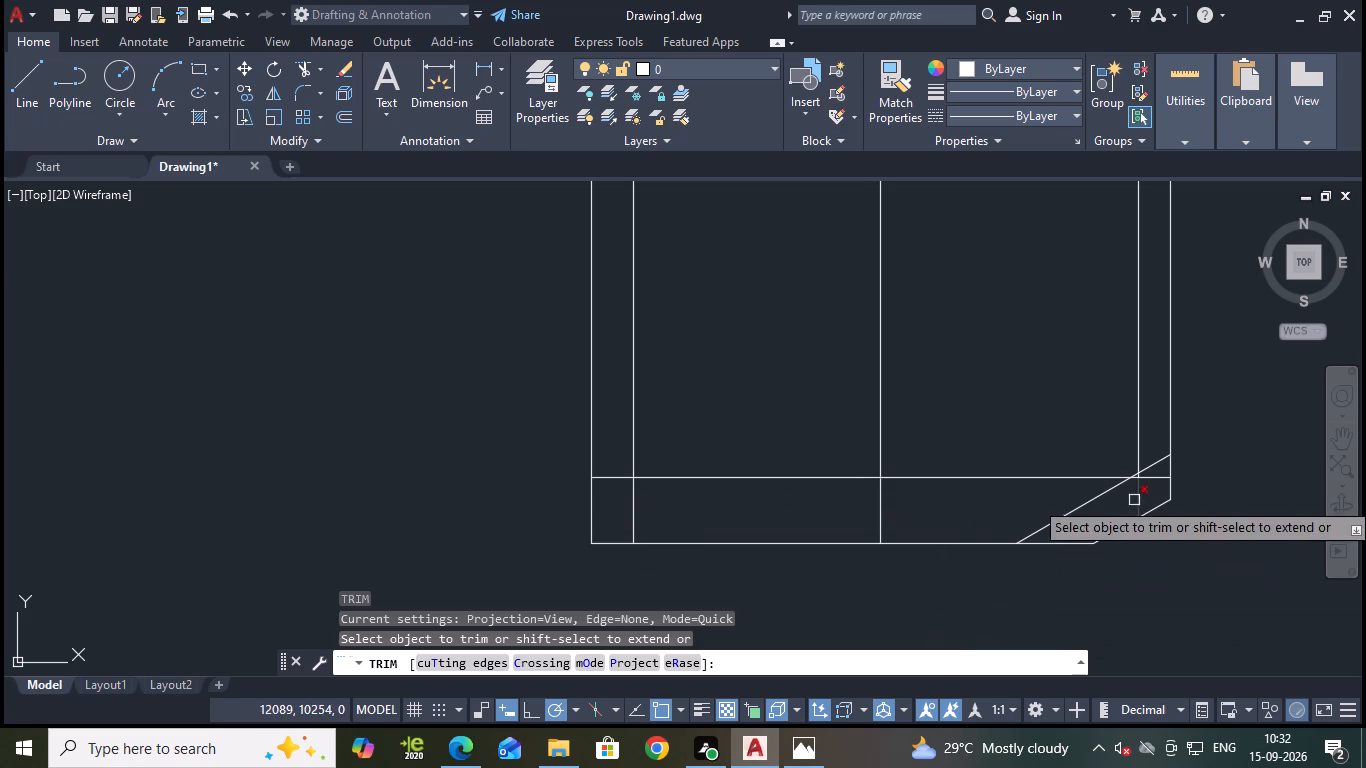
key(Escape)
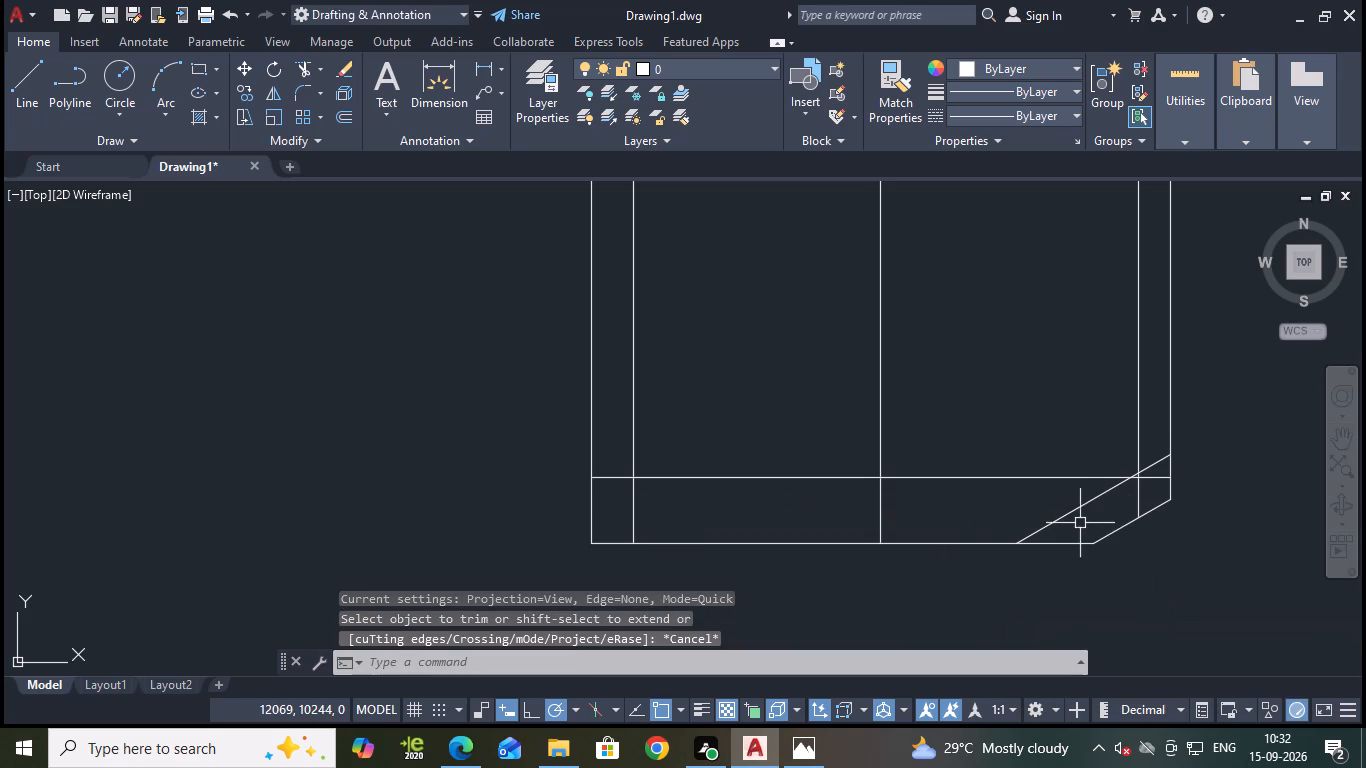
Mirror the inner sloped line at the lower-right corner about the central vertical line, keeping the source line.
click(1067, 516)
text(mi)
key(Return)
key(Return)
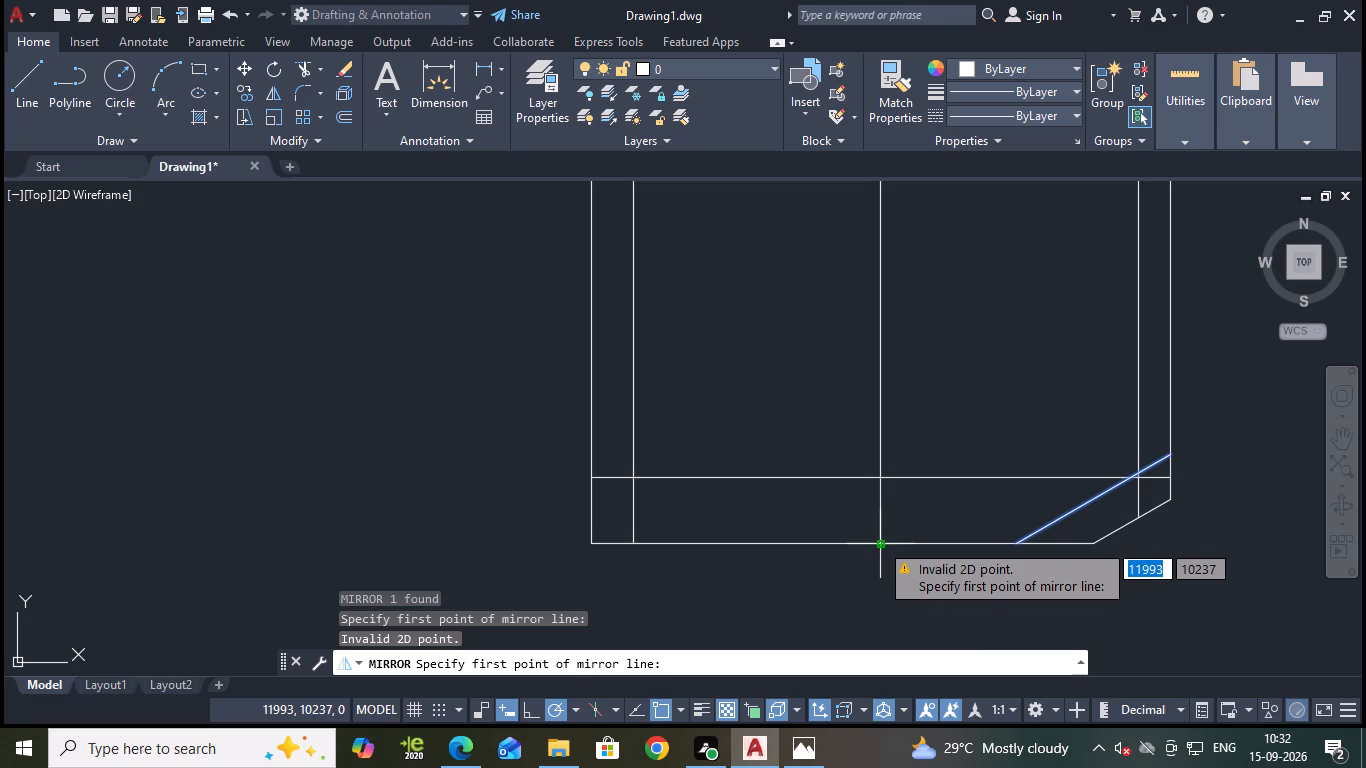
click(882, 542)
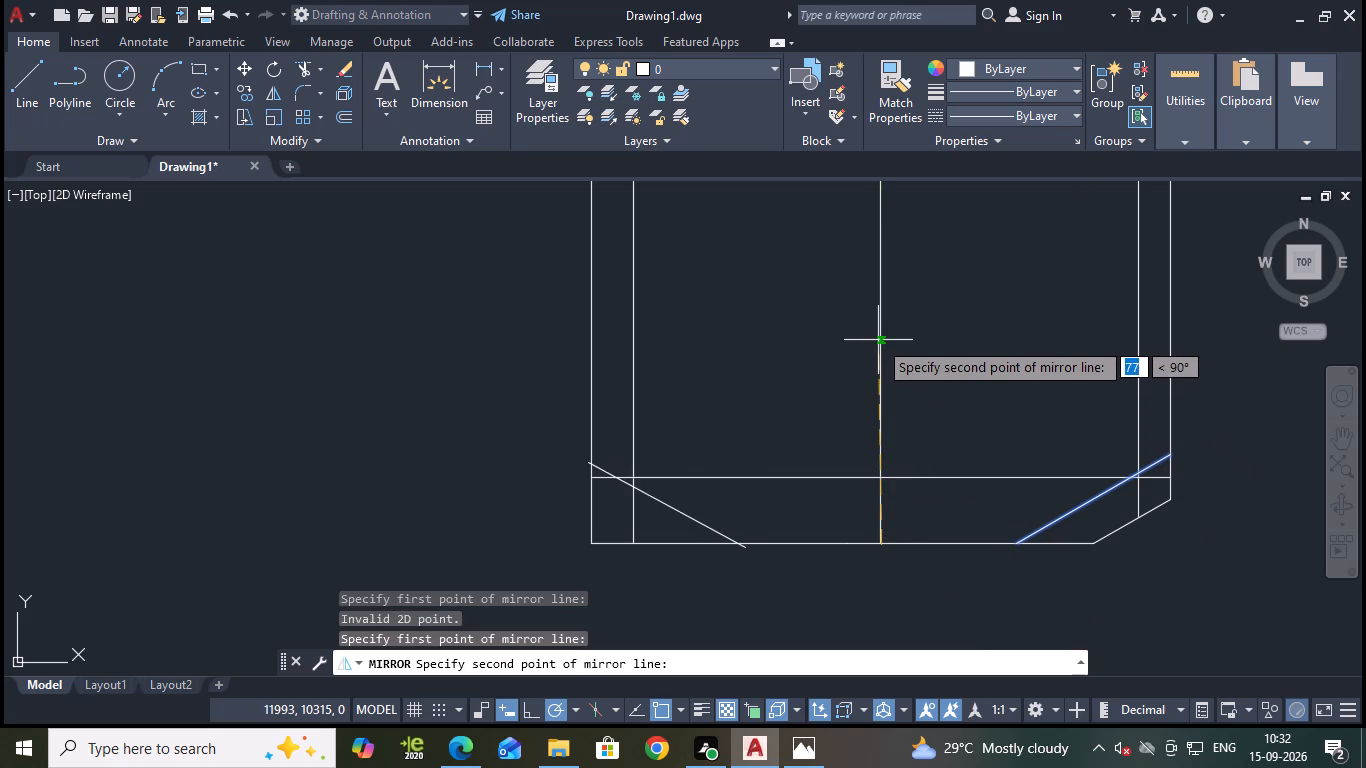
click(880, 482)
key(Return)
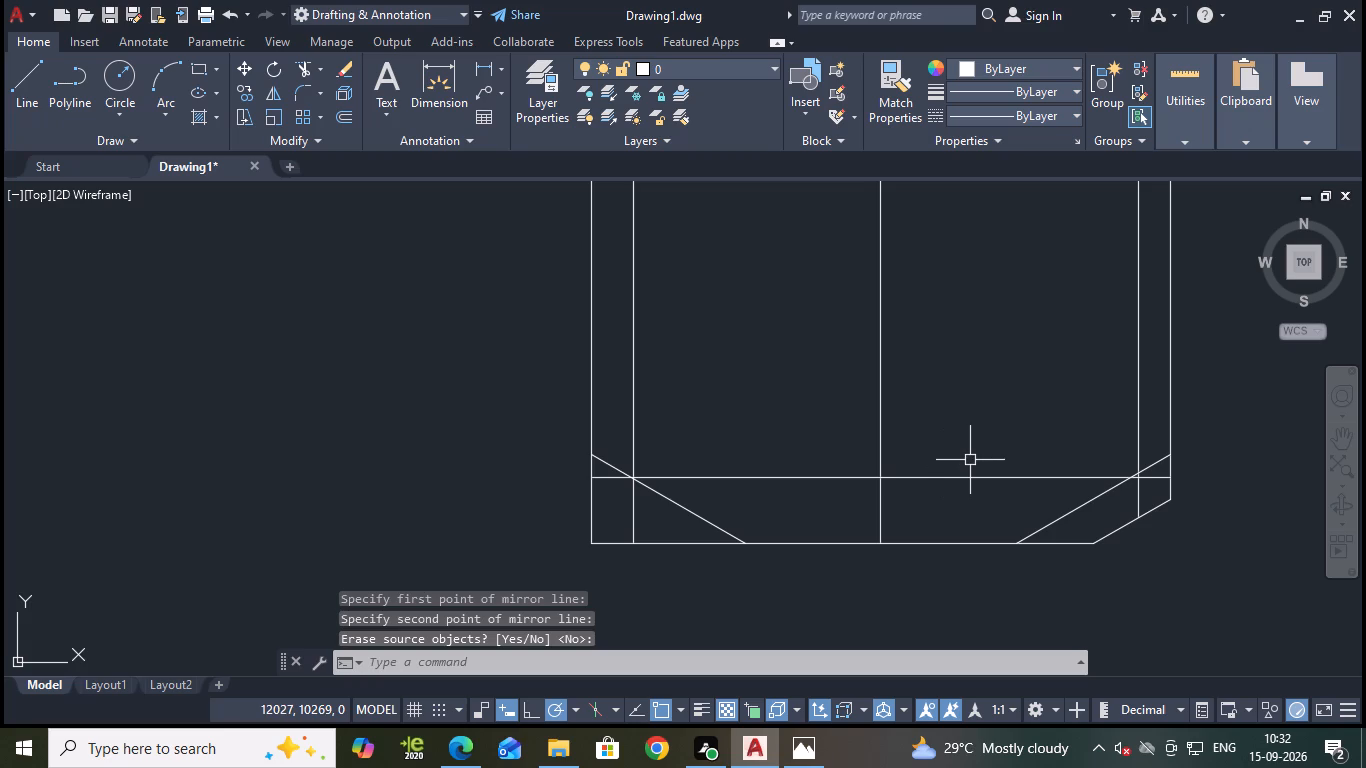
scroll(970, 459, up, 2)
scroll(971, 461, down, 2)
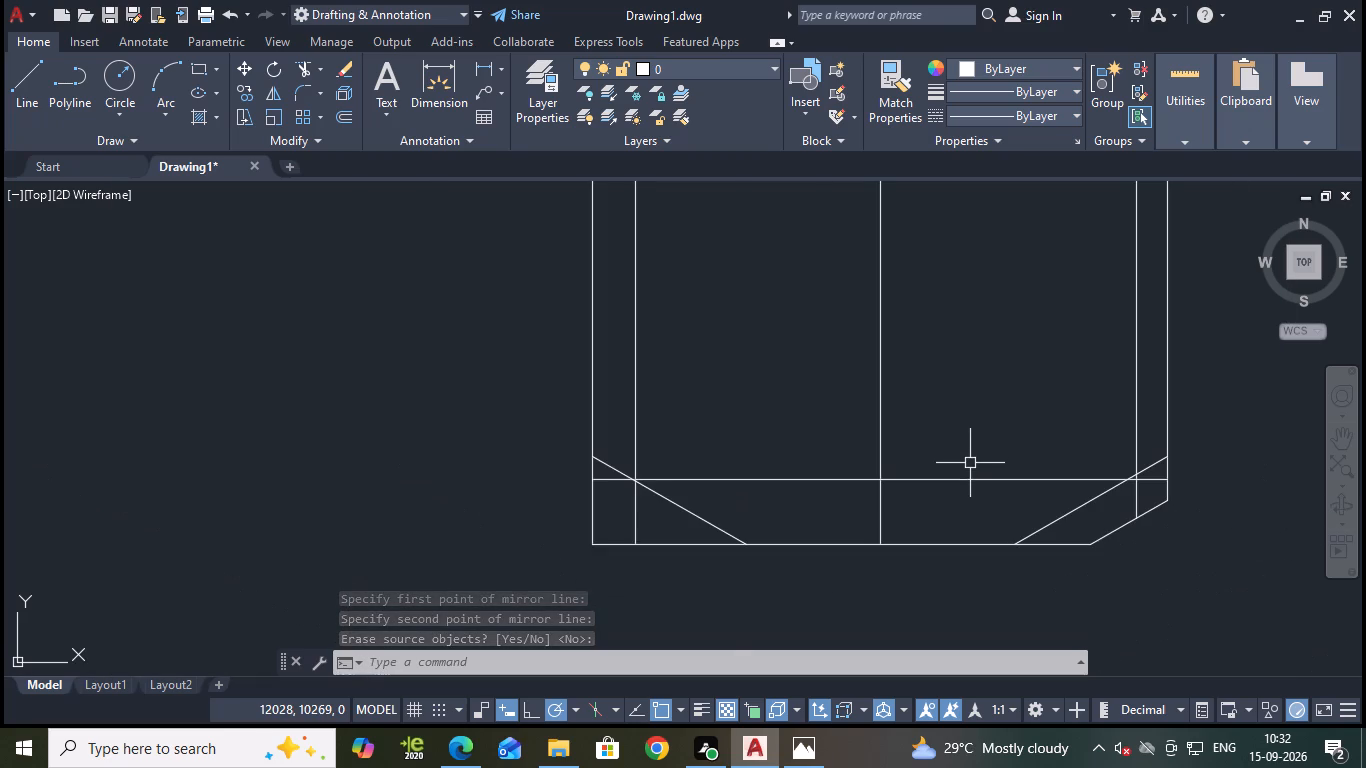
key(Escape)
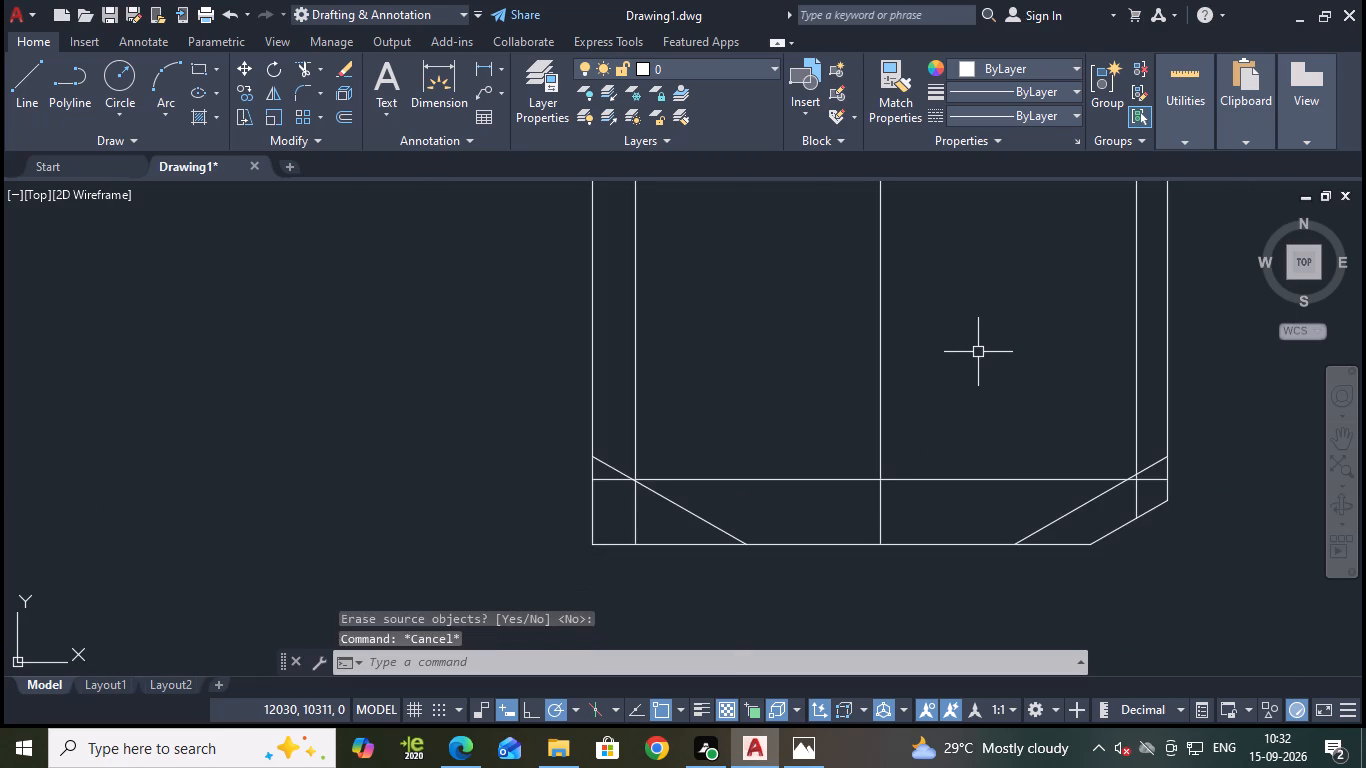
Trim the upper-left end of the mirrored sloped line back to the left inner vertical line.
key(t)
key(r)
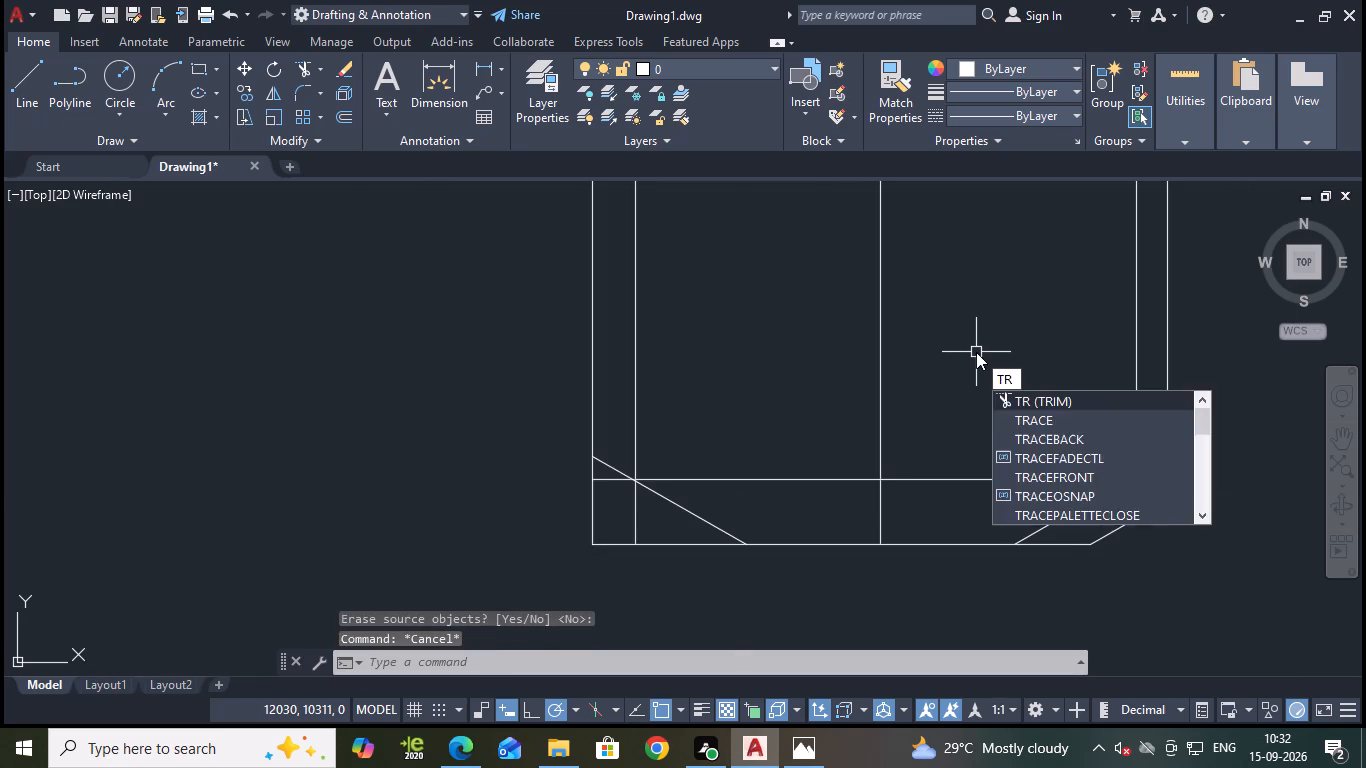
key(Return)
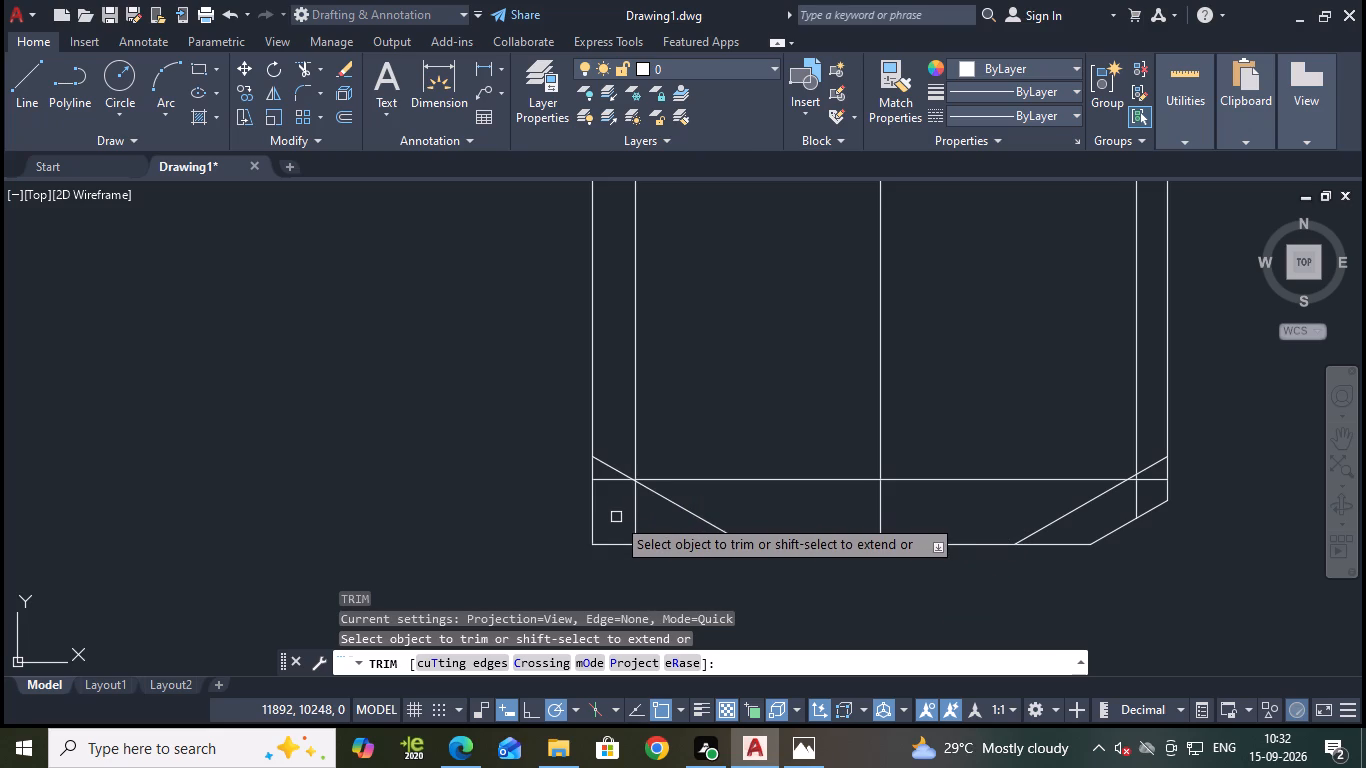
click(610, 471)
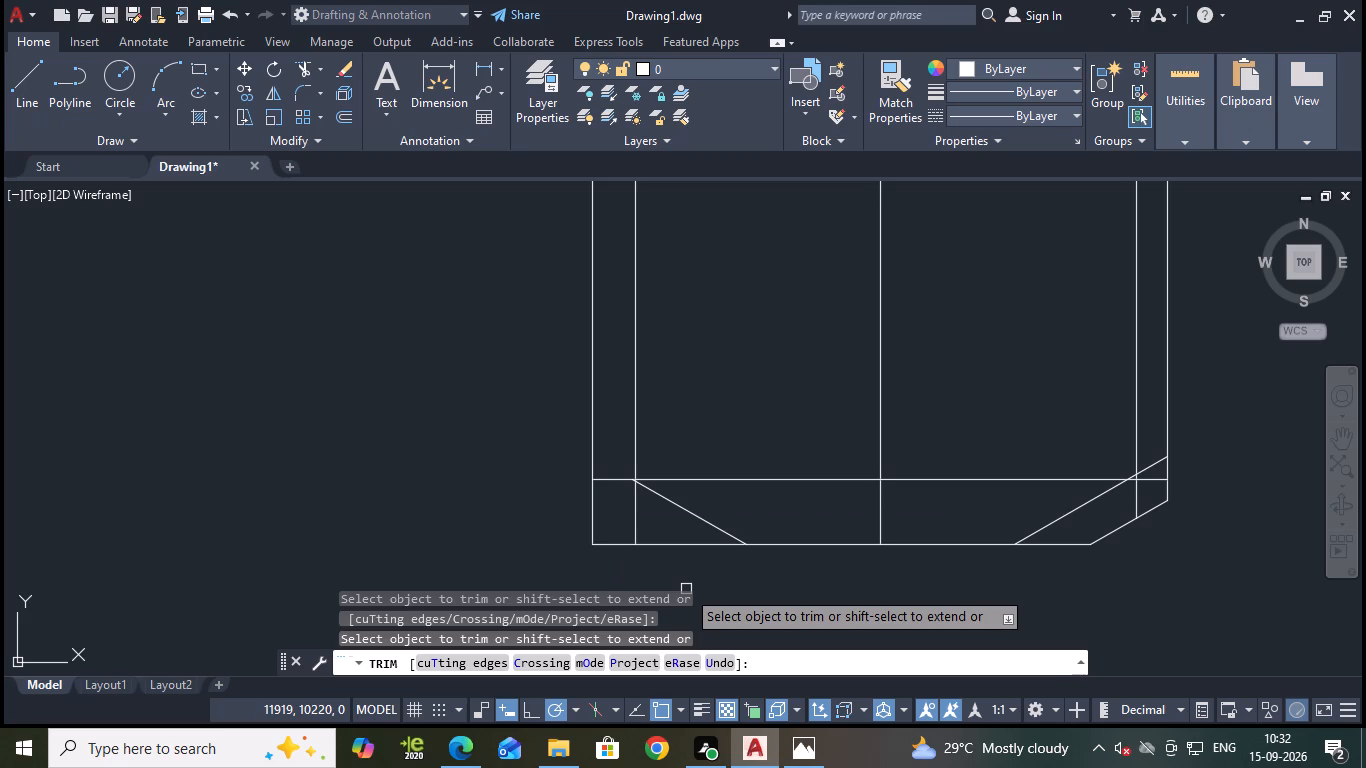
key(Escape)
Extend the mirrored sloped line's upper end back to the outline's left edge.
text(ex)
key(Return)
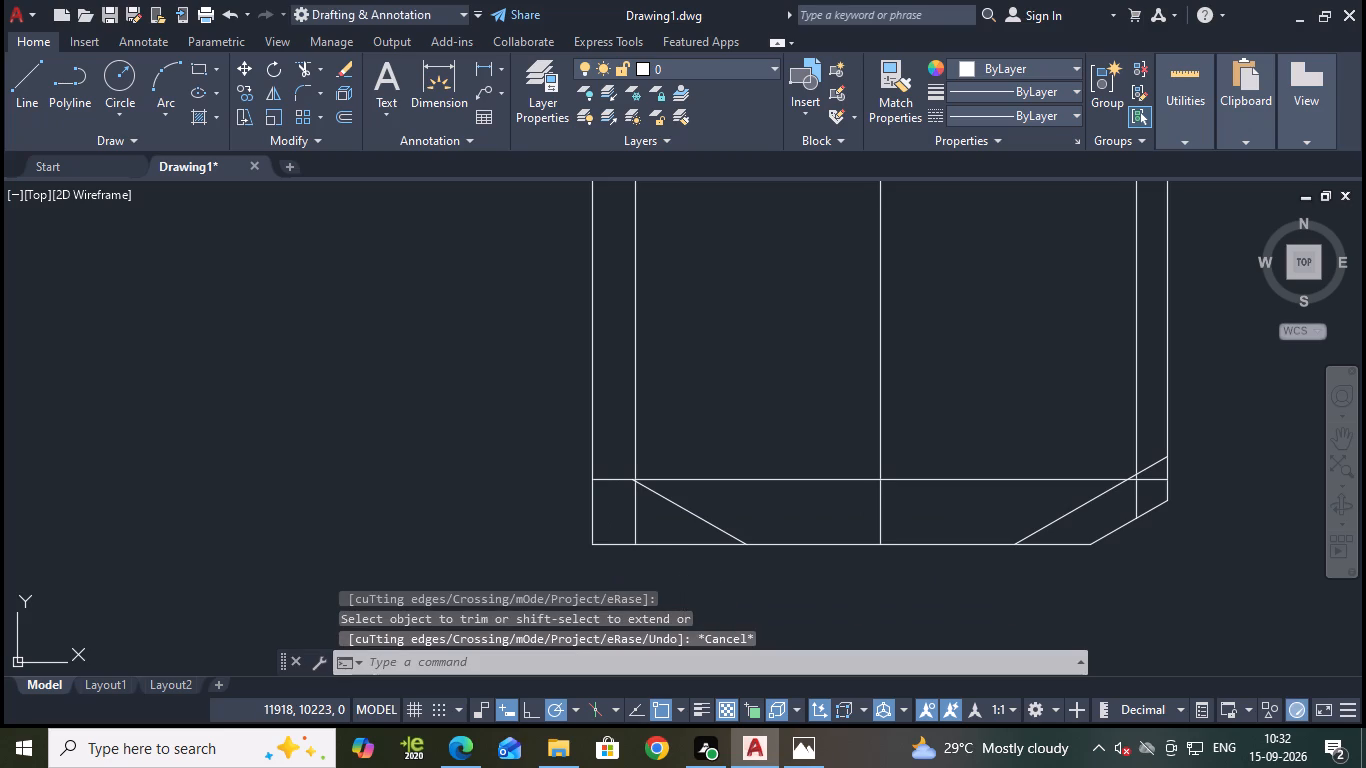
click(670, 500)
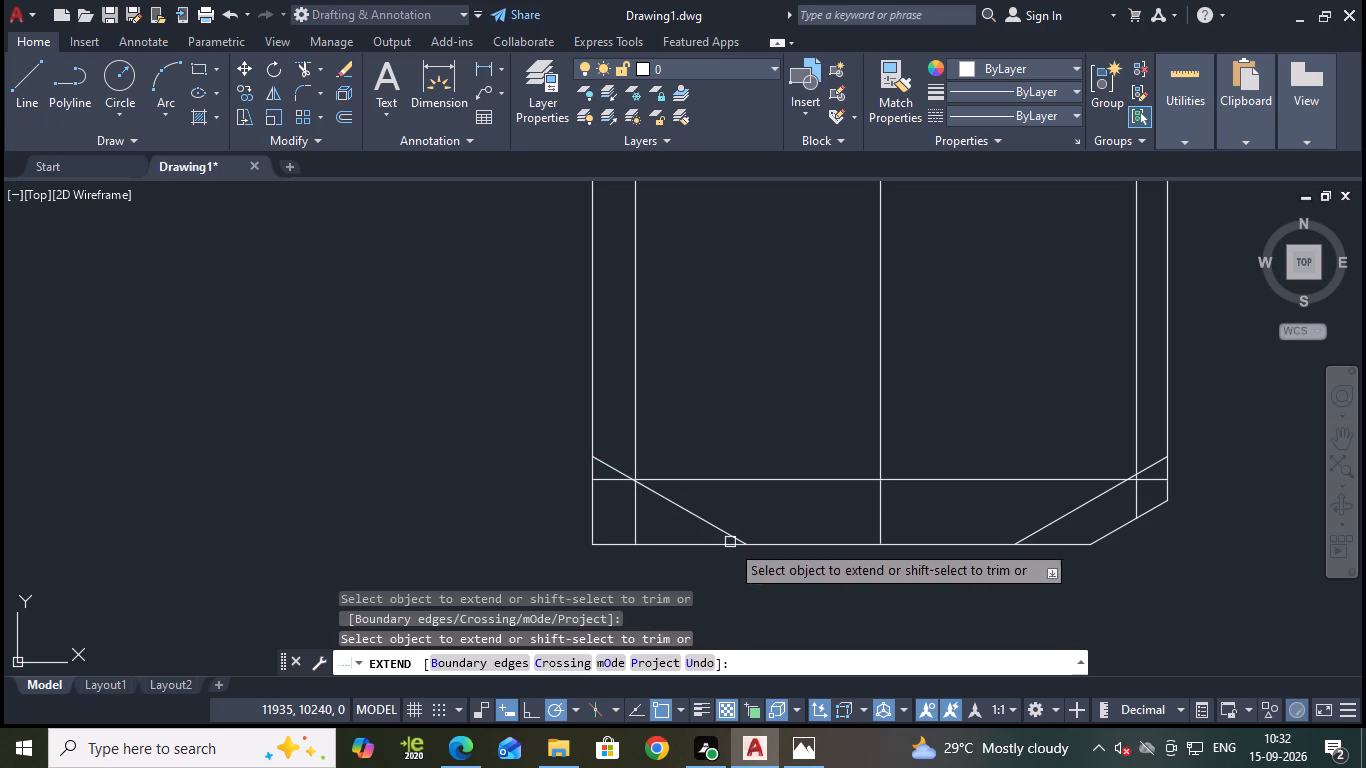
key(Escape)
Offset the mirrored sloped line 17 mm outward toward the outline's lower-left corner.
click(694, 515)
key(o)
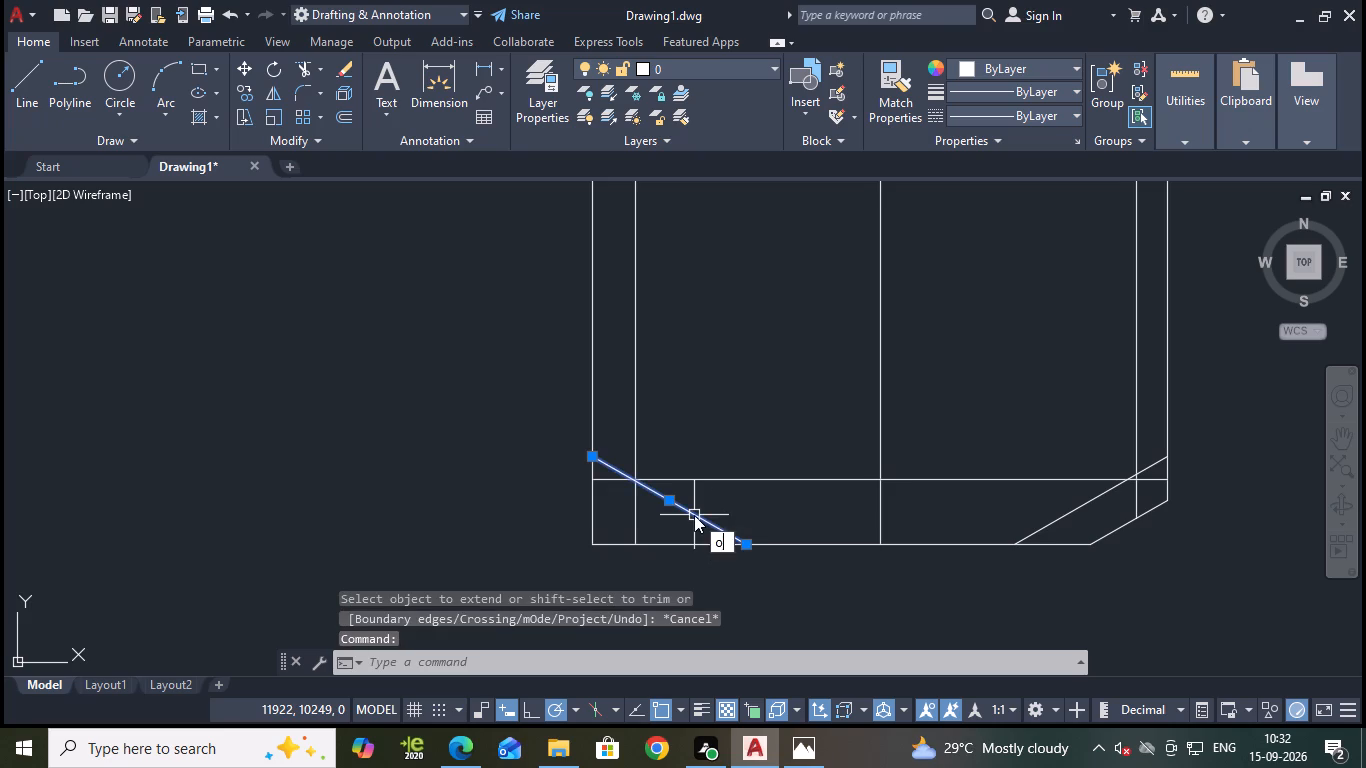
key(Return)
key(Return)
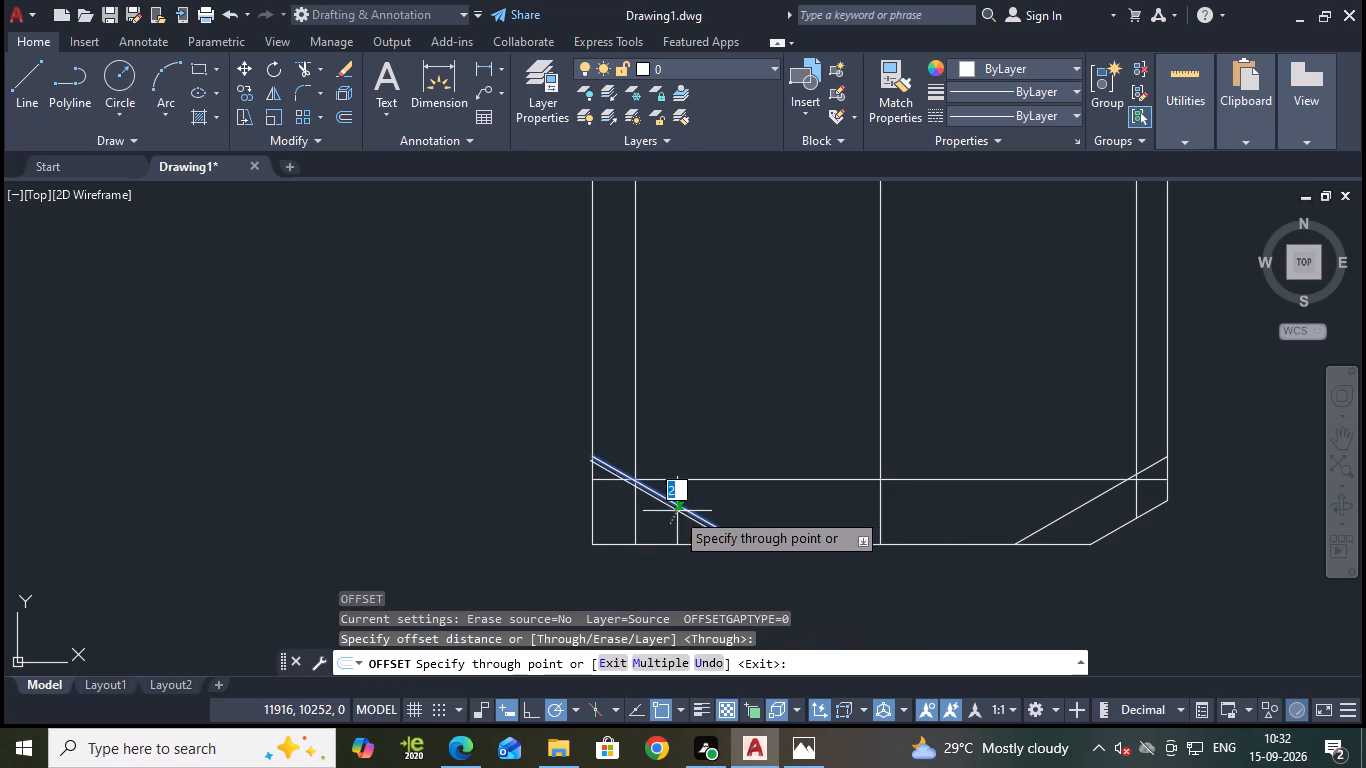
text(17)
key(Return)
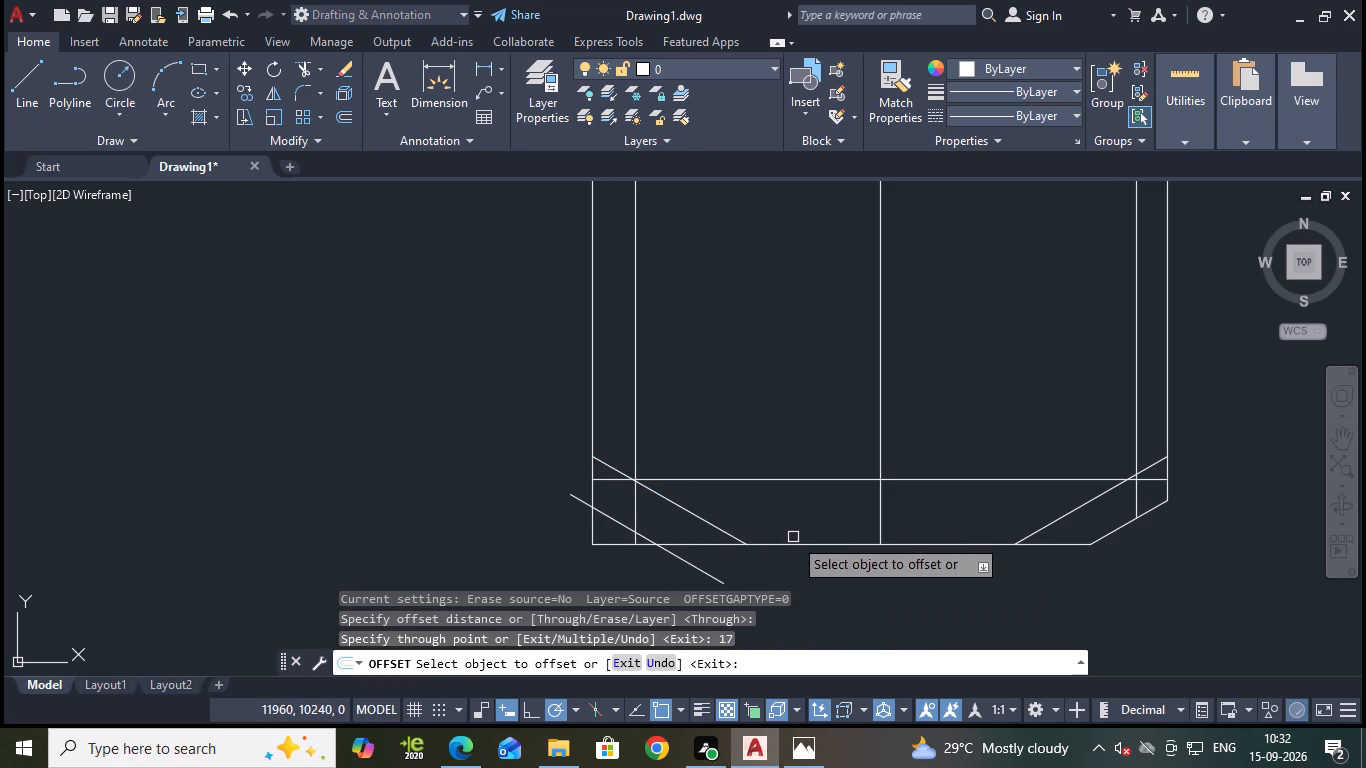
key(Escape)
Trim the lower-left corner into a bevel, removing the offset line's overhanging ends and the outer corner edges.
text(tr)
key(Return)
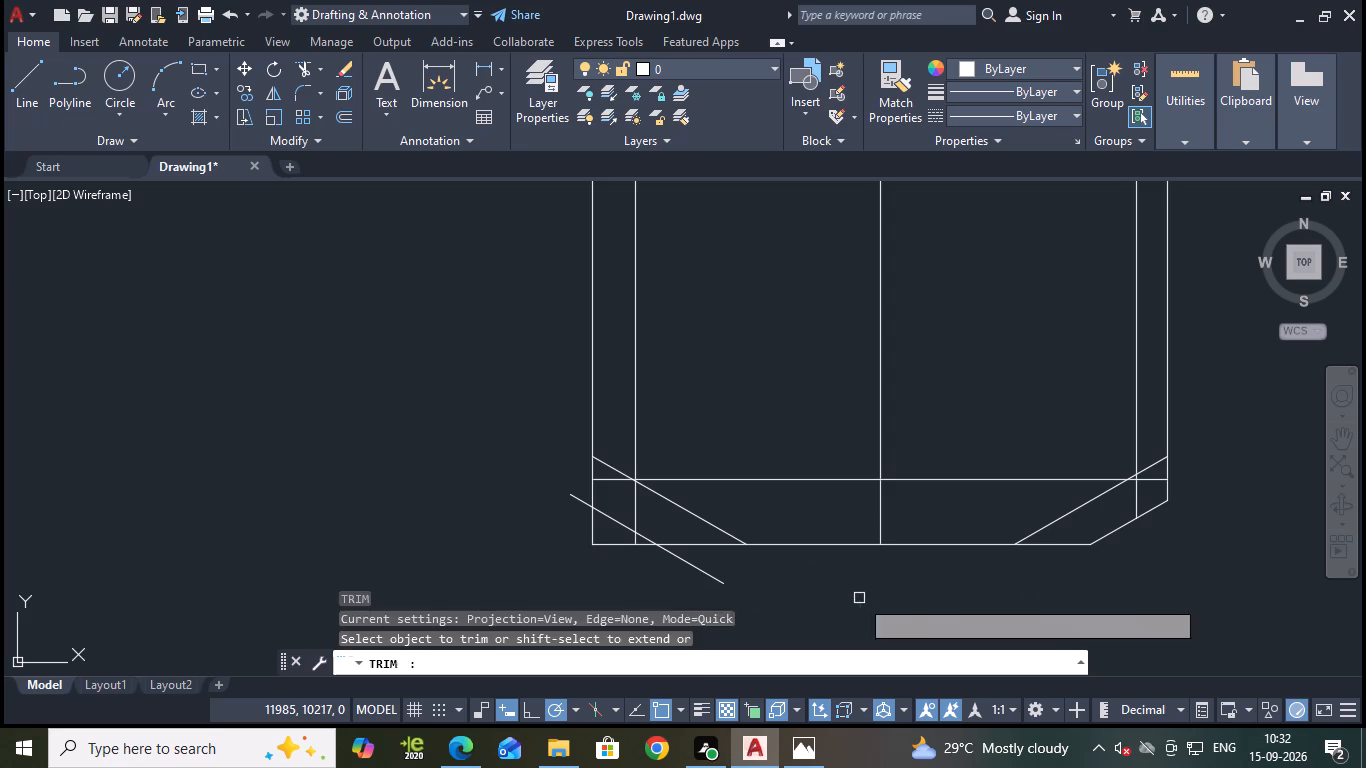
click(680, 564)
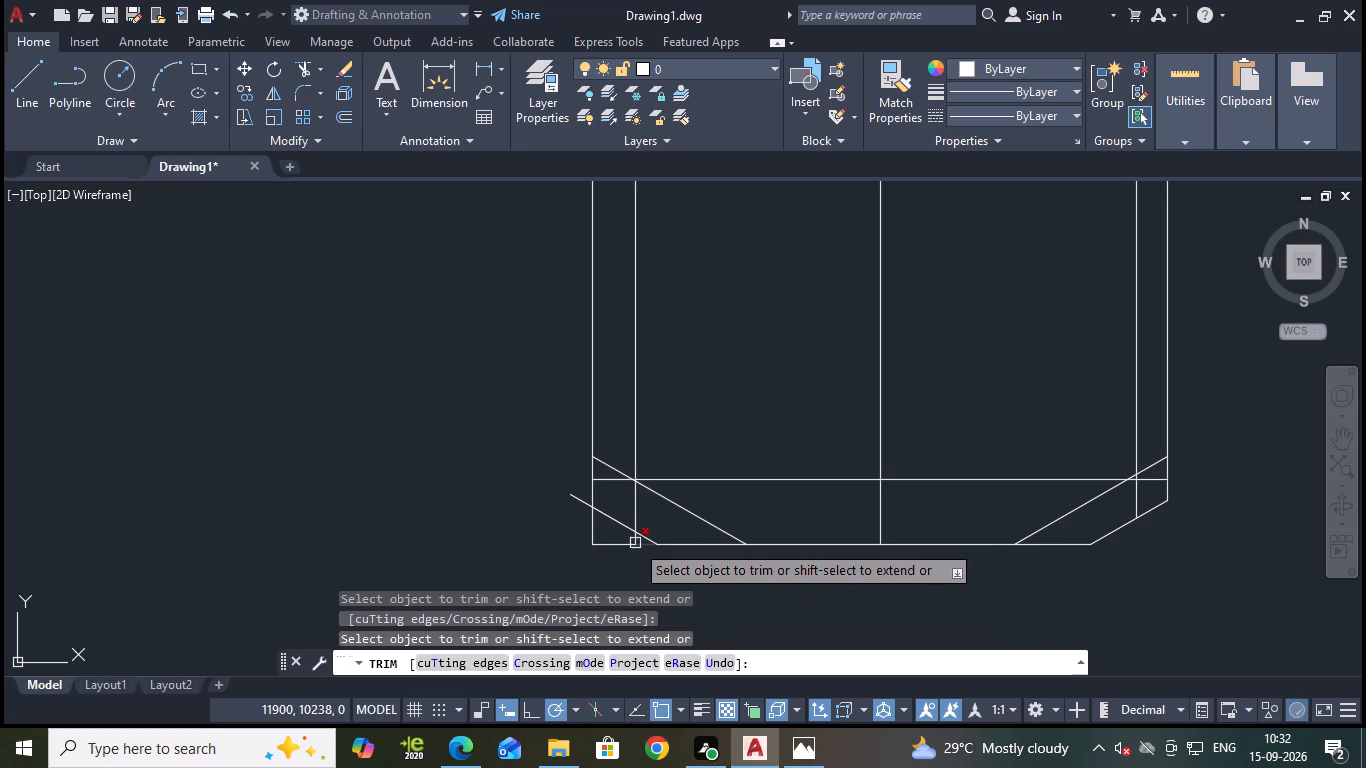
click(629, 546)
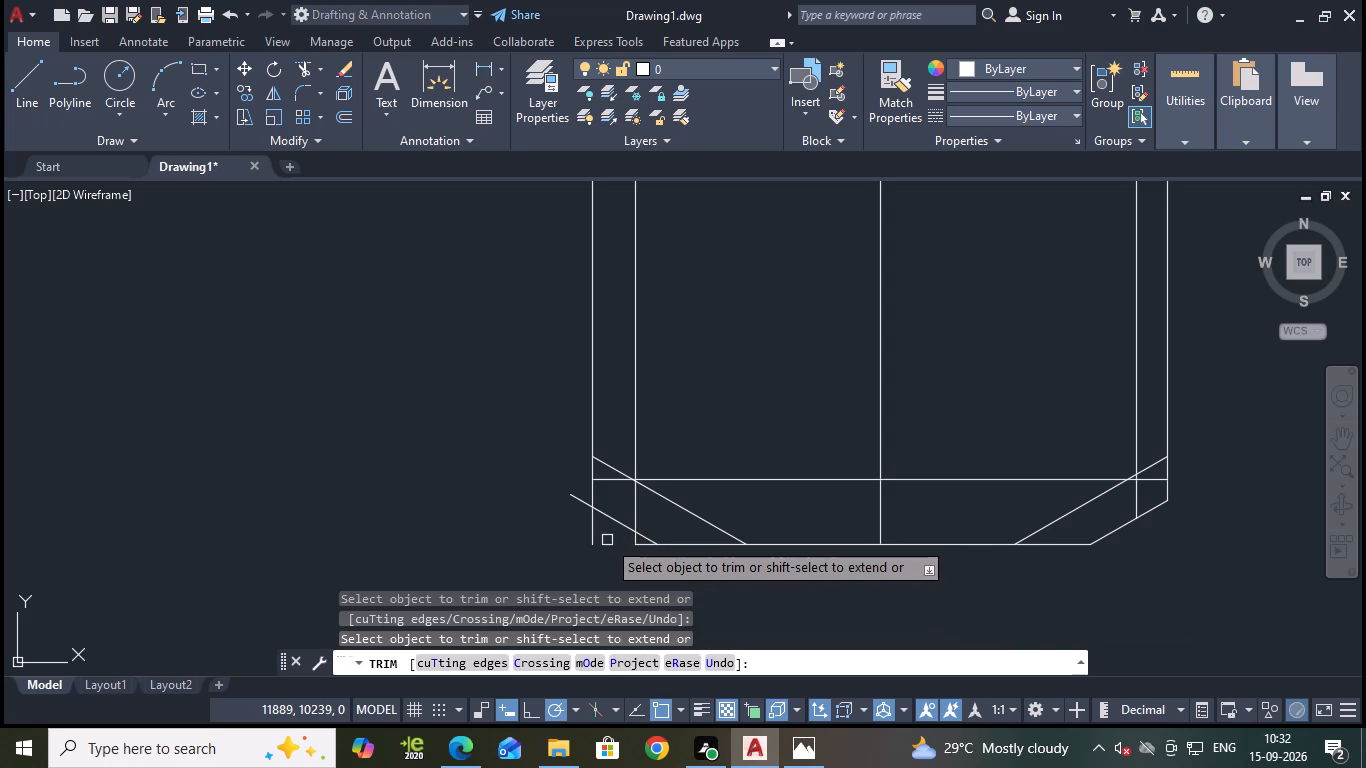
click(590, 537)
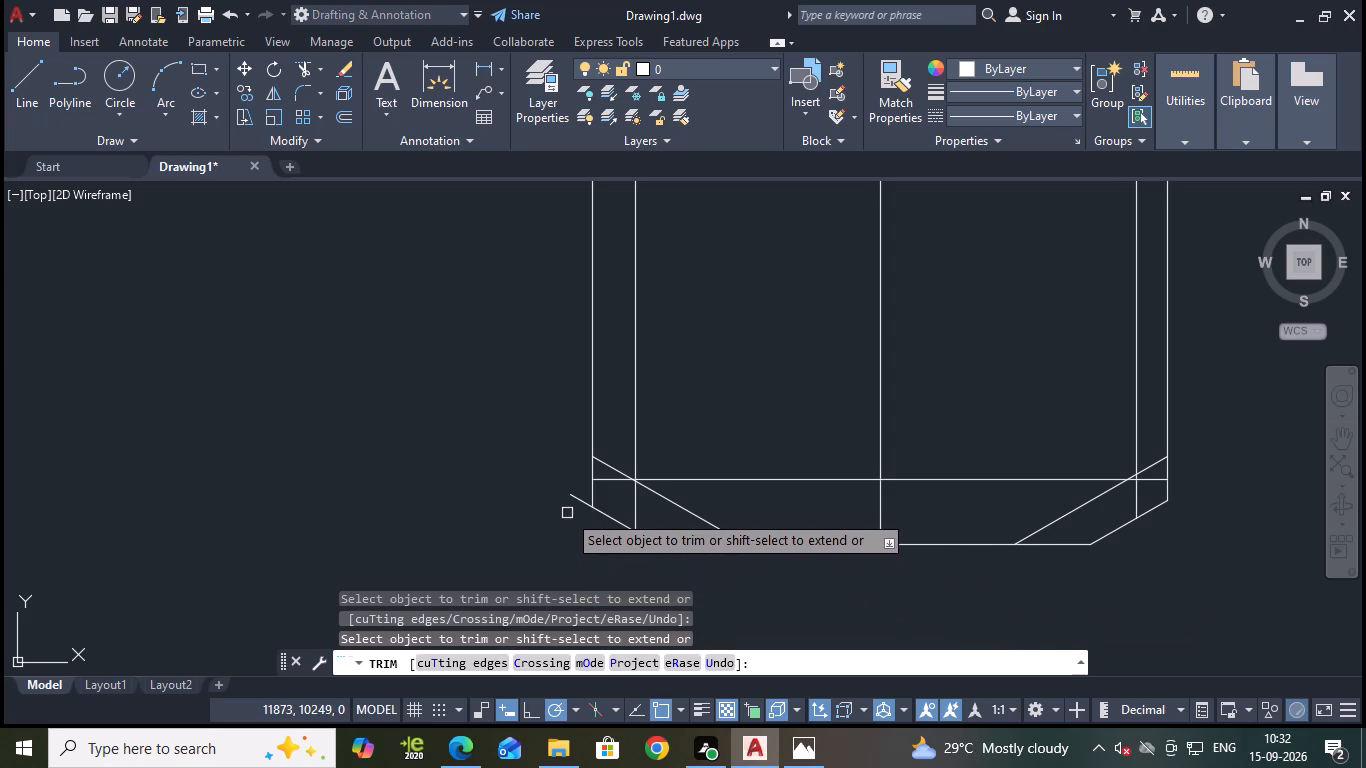
click(573, 501)
Trim the leftover base segment outside the new bevel and cut the left inner vertical line back to the inner sloped line.
scroll(618, 548, up, 2)
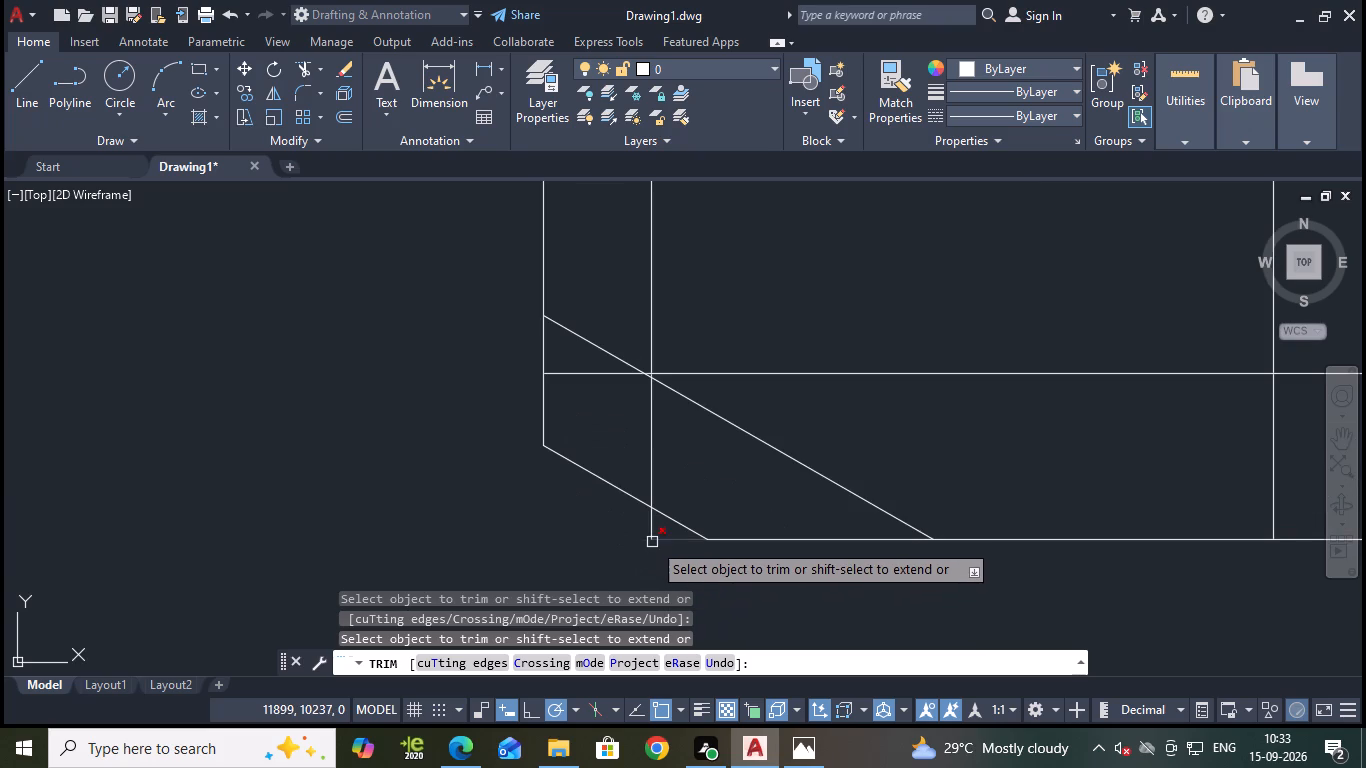
click(652, 541)
click(644, 527)
click(649, 537)
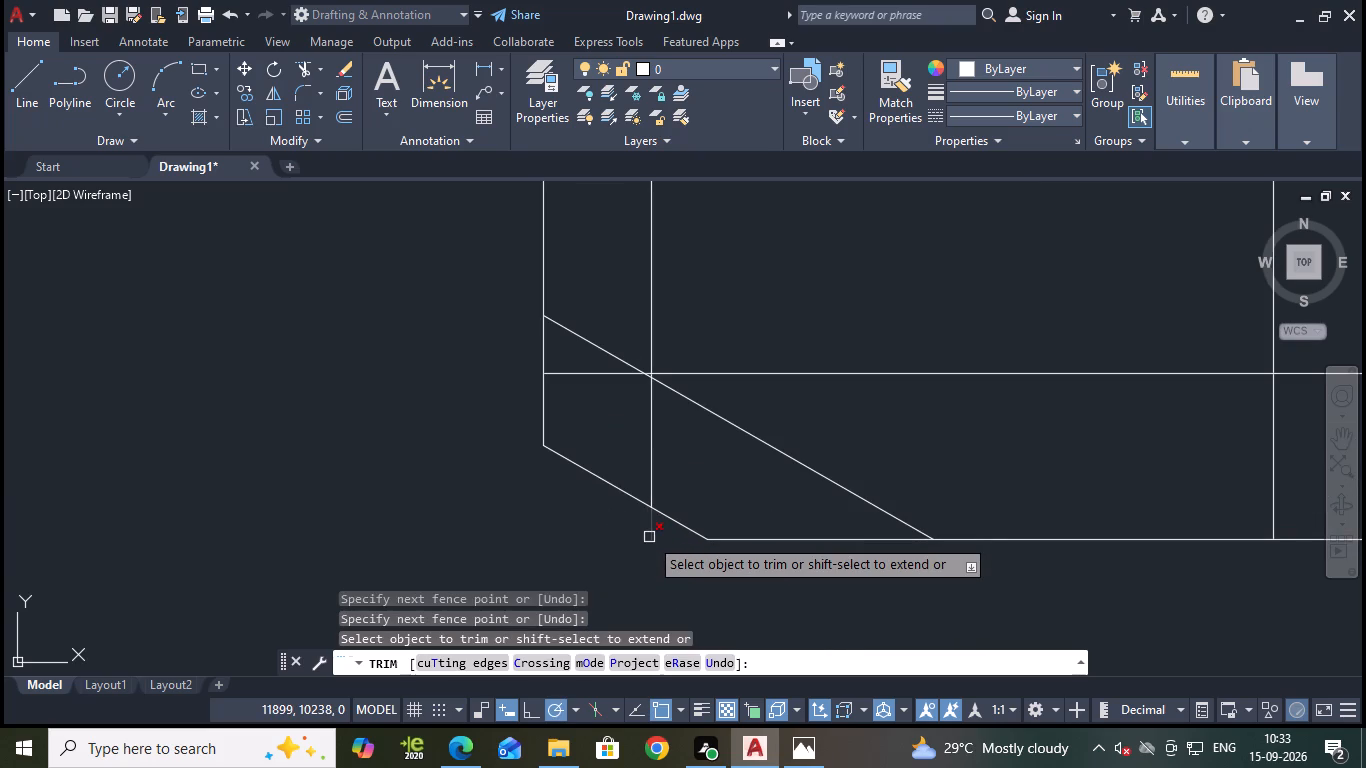
click(649, 537)
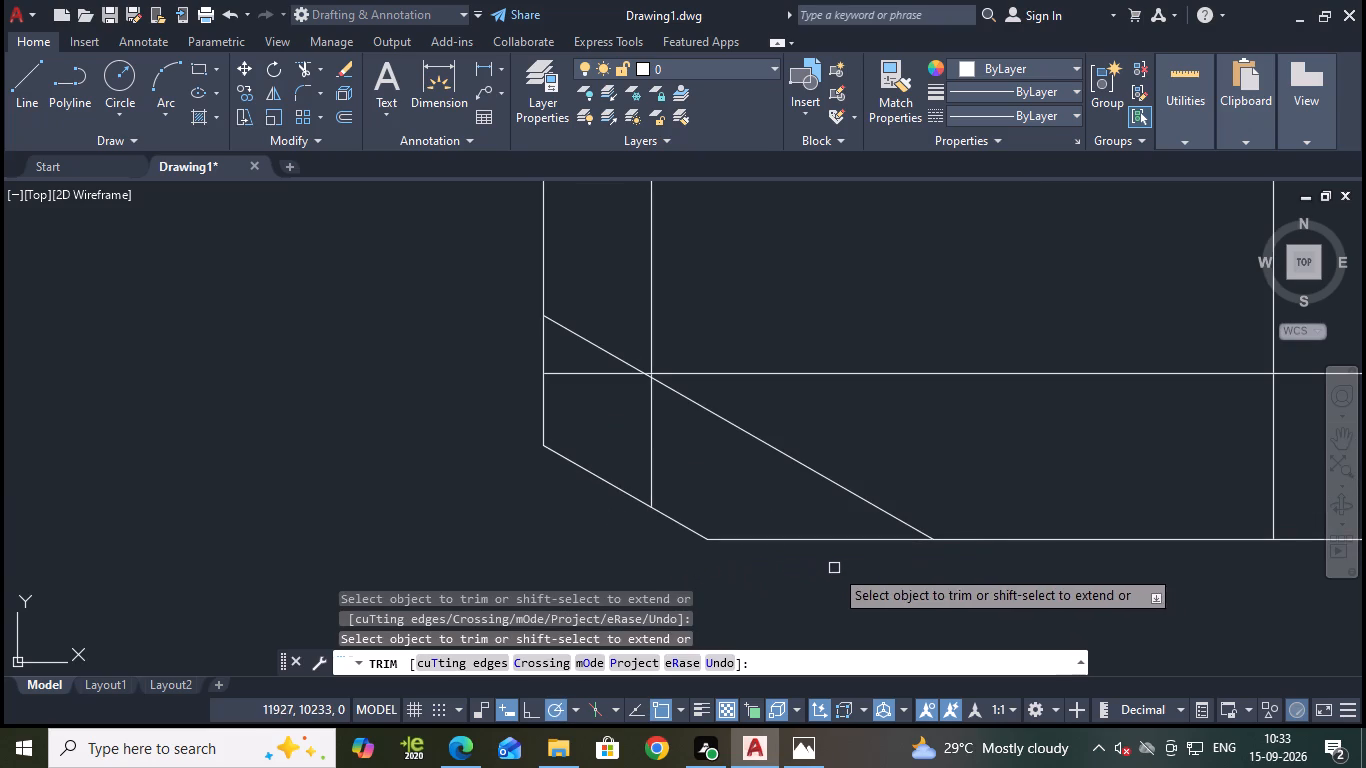
click(650, 457)
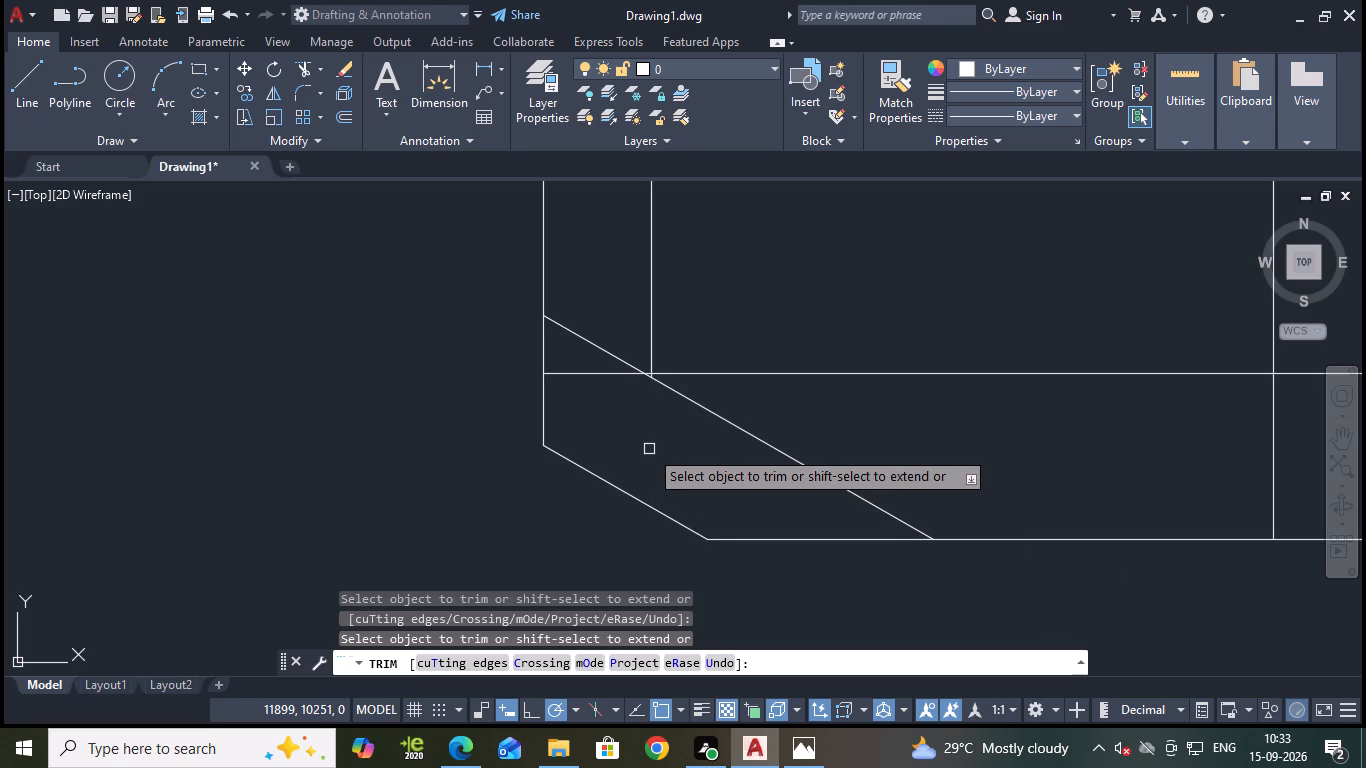
Trim away the inner sloped lines at both lower corners, keeping the outer bevels and the horizontal line near the base.
scroll(664, 467, down, 1)
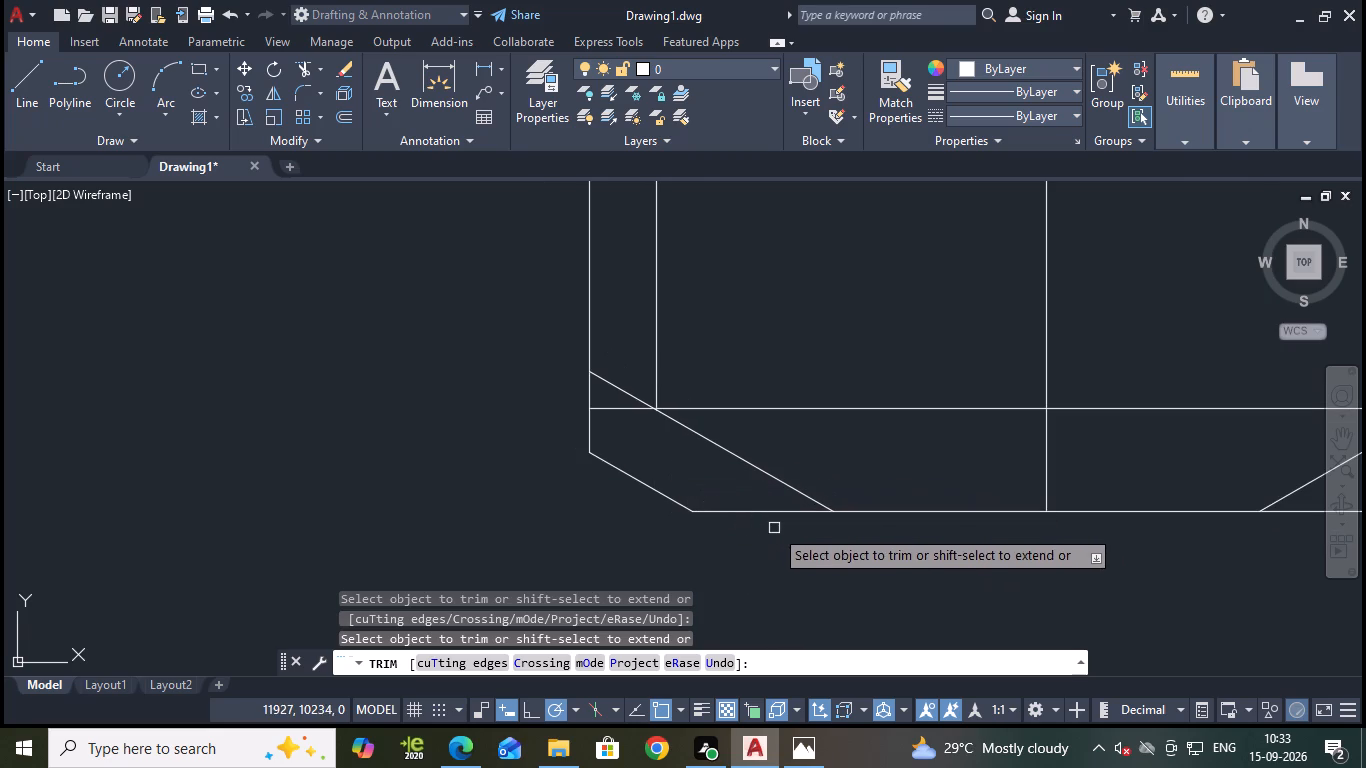
scroll(775, 529, down, 1)
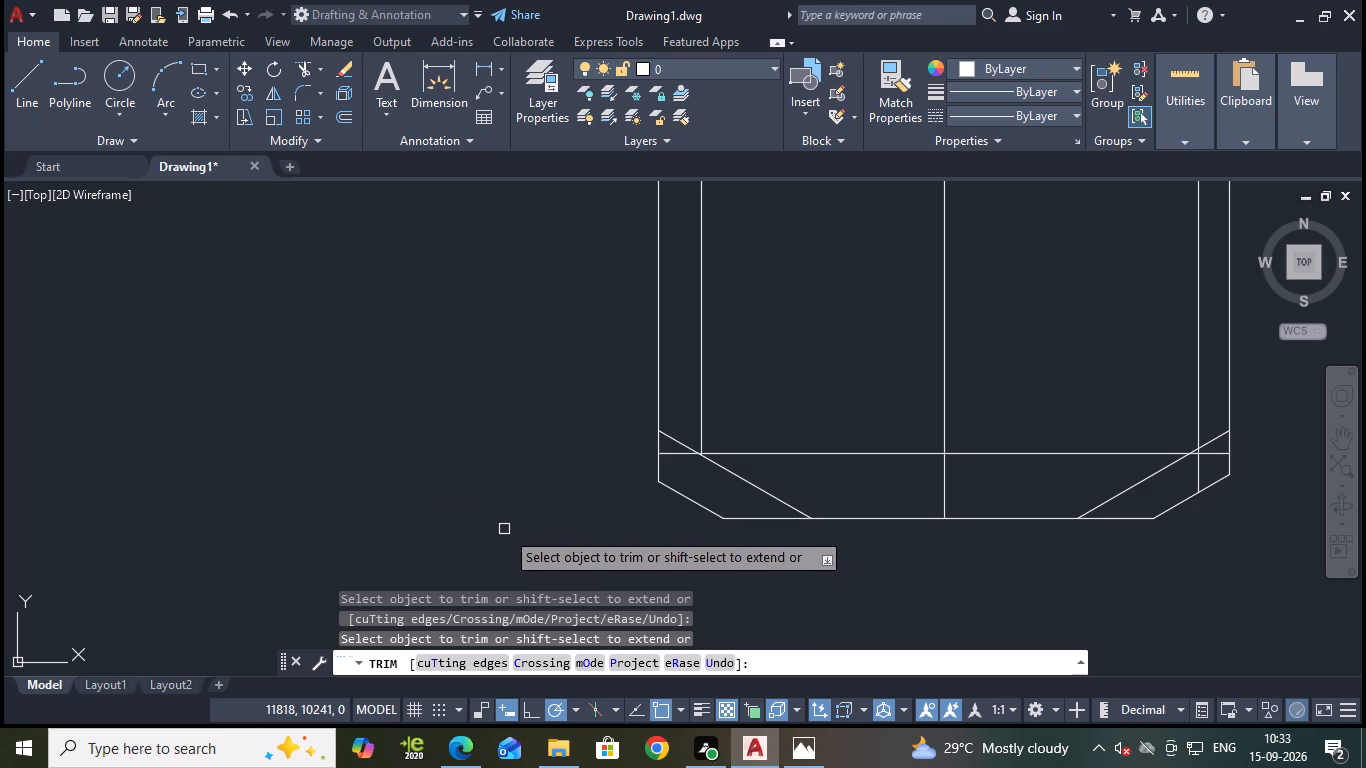
click(752, 480)
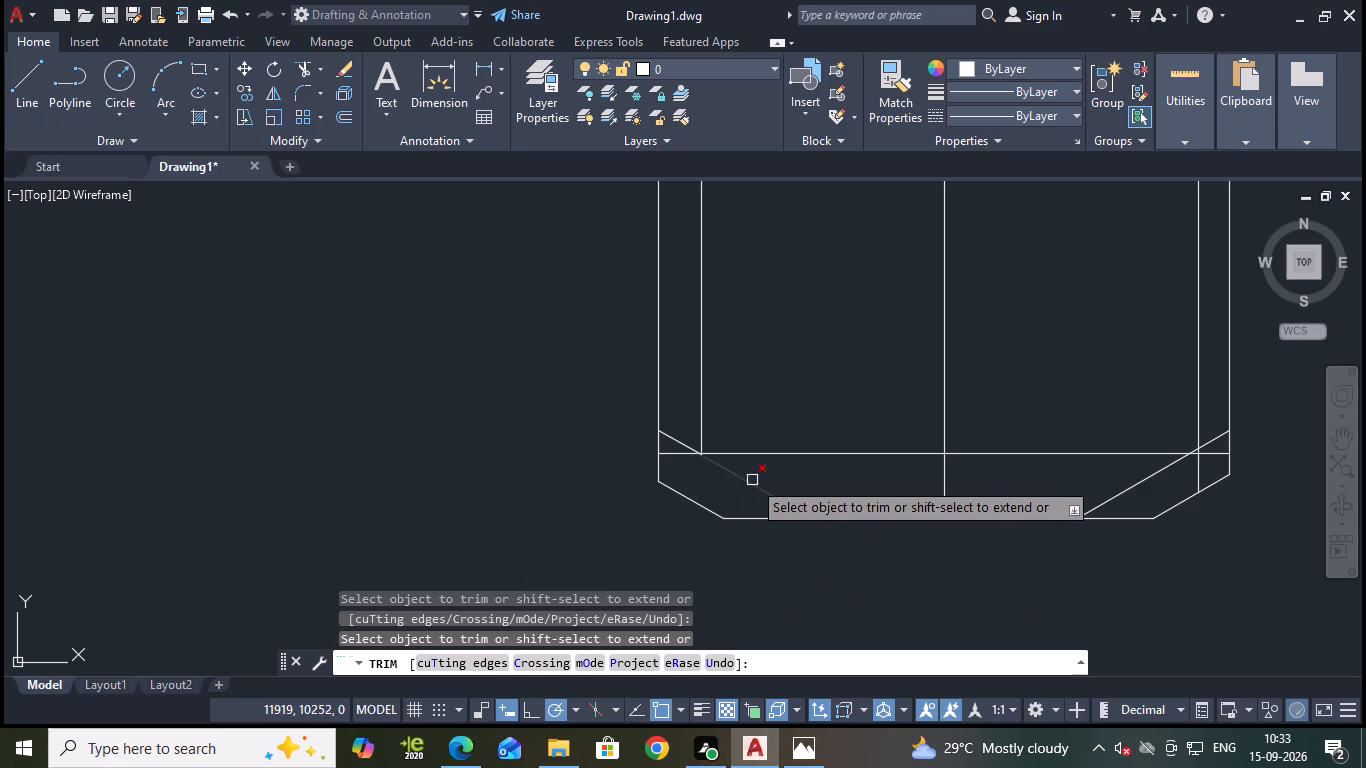
click(676, 437)
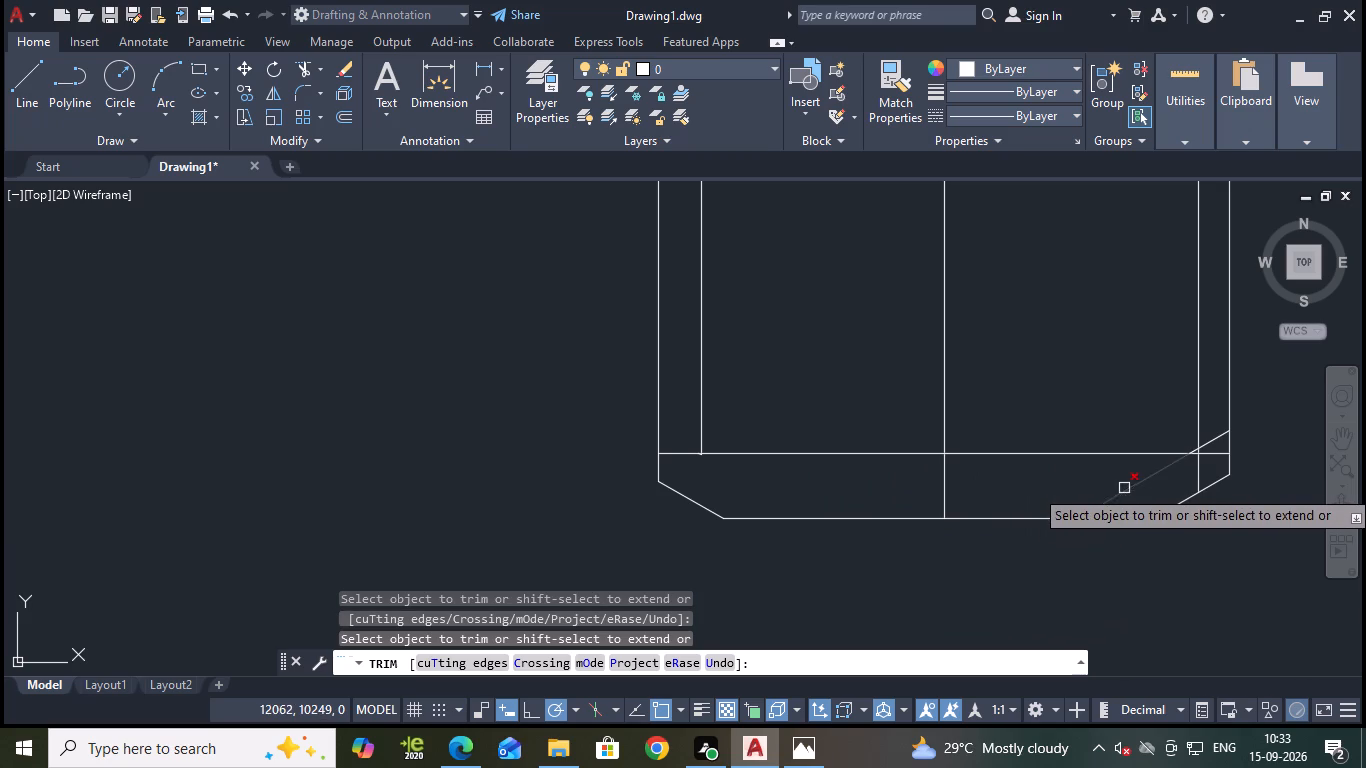
click(1125, 489)
scroll(1271, 449, up, 1)
click(1179, 441)
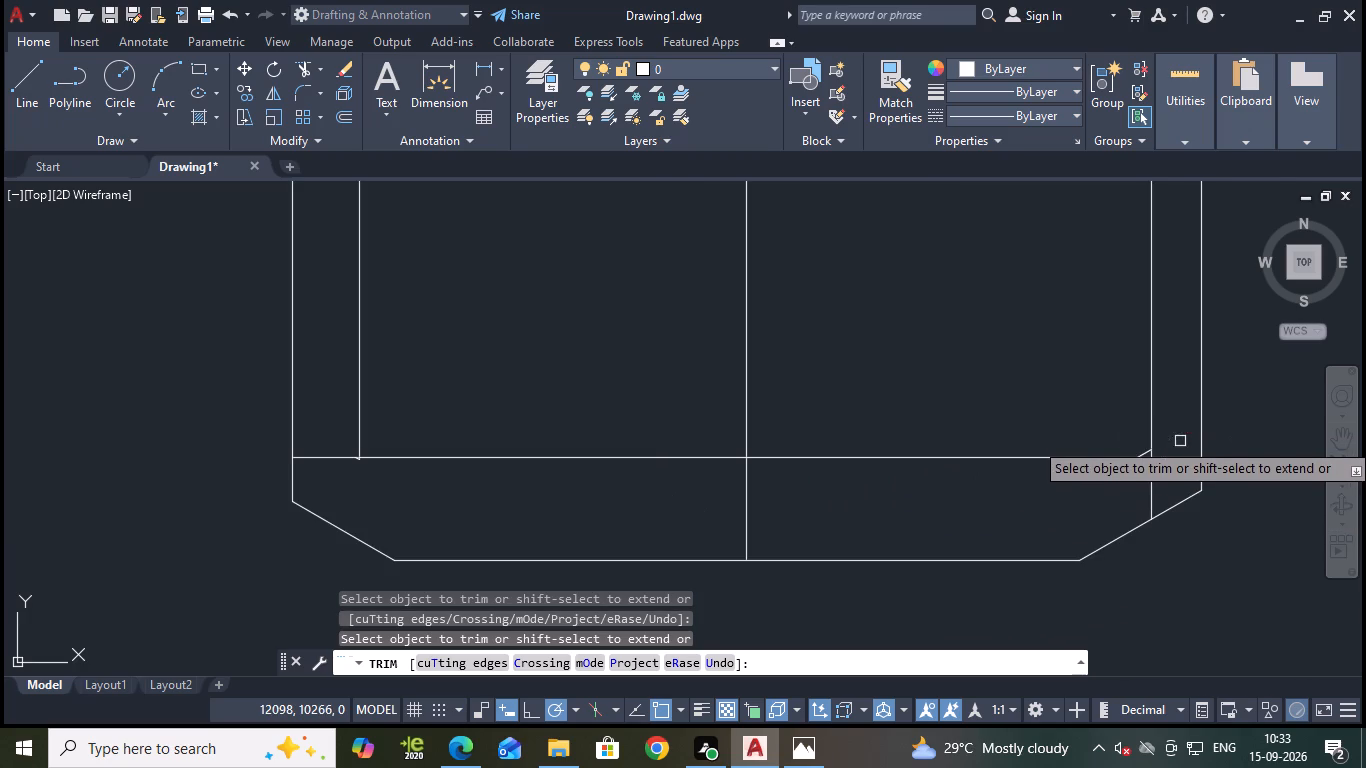
scroll(1145, 461, up, 2)
click(1131, 450)
scroll(1075, 469, down, 2)
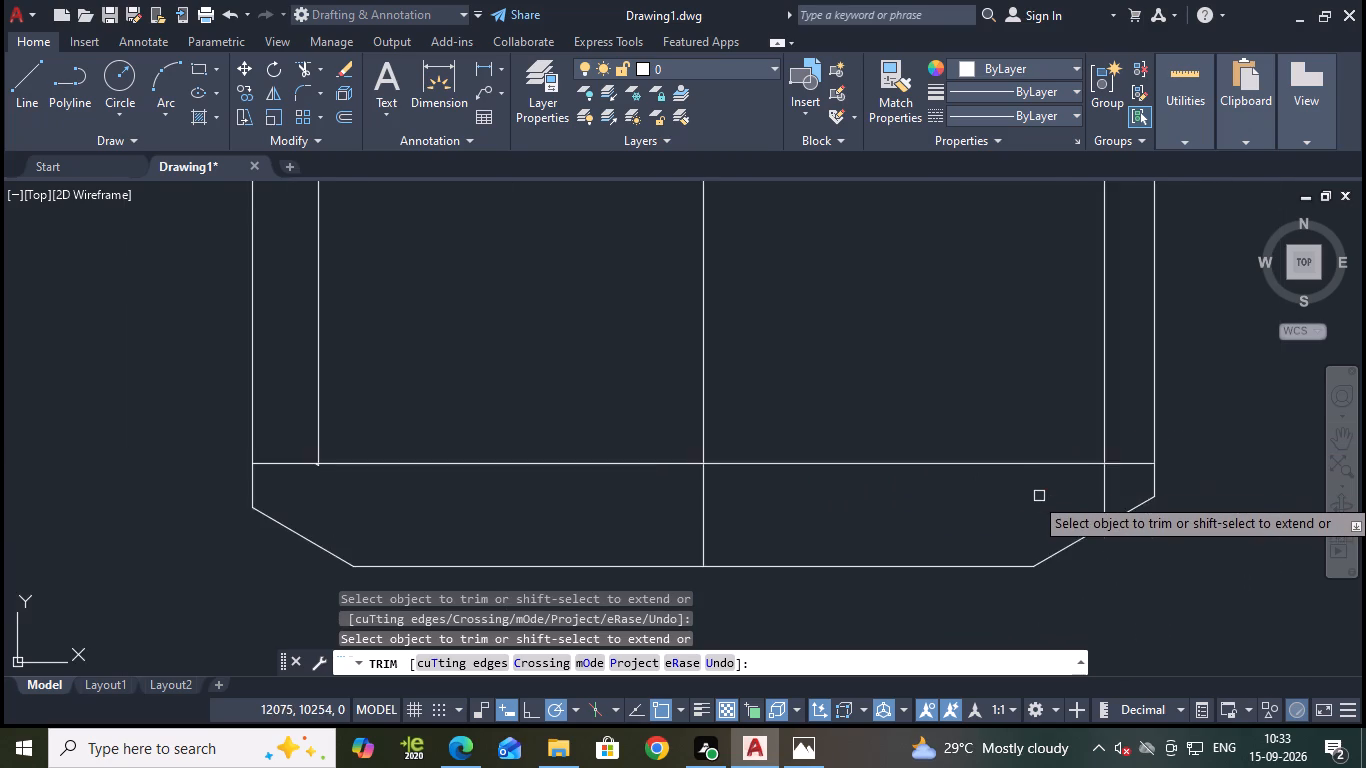
scroll(1038, 496, down, 2)
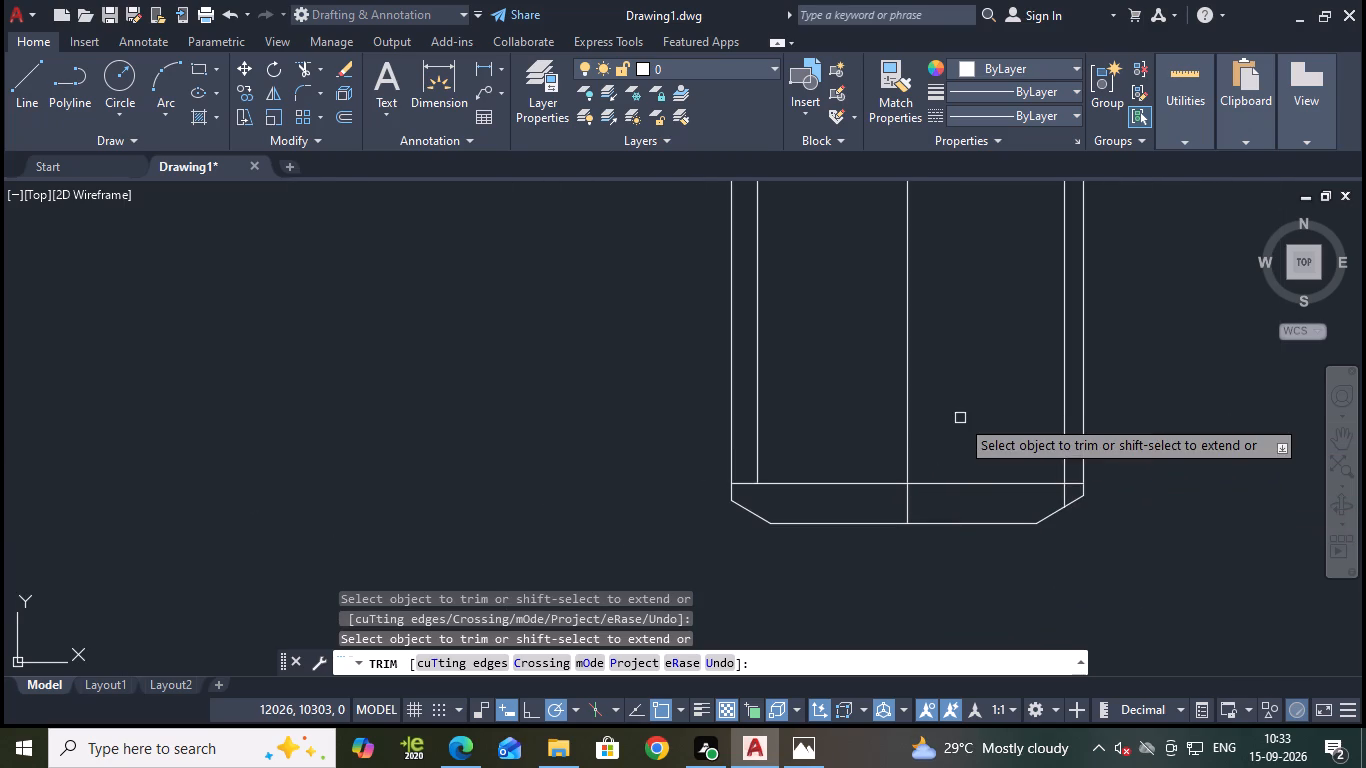
middle_drag(970, 392, 955, 481)
scroll(953, 477, down, 1)
scroll(945, 502, up, 2)
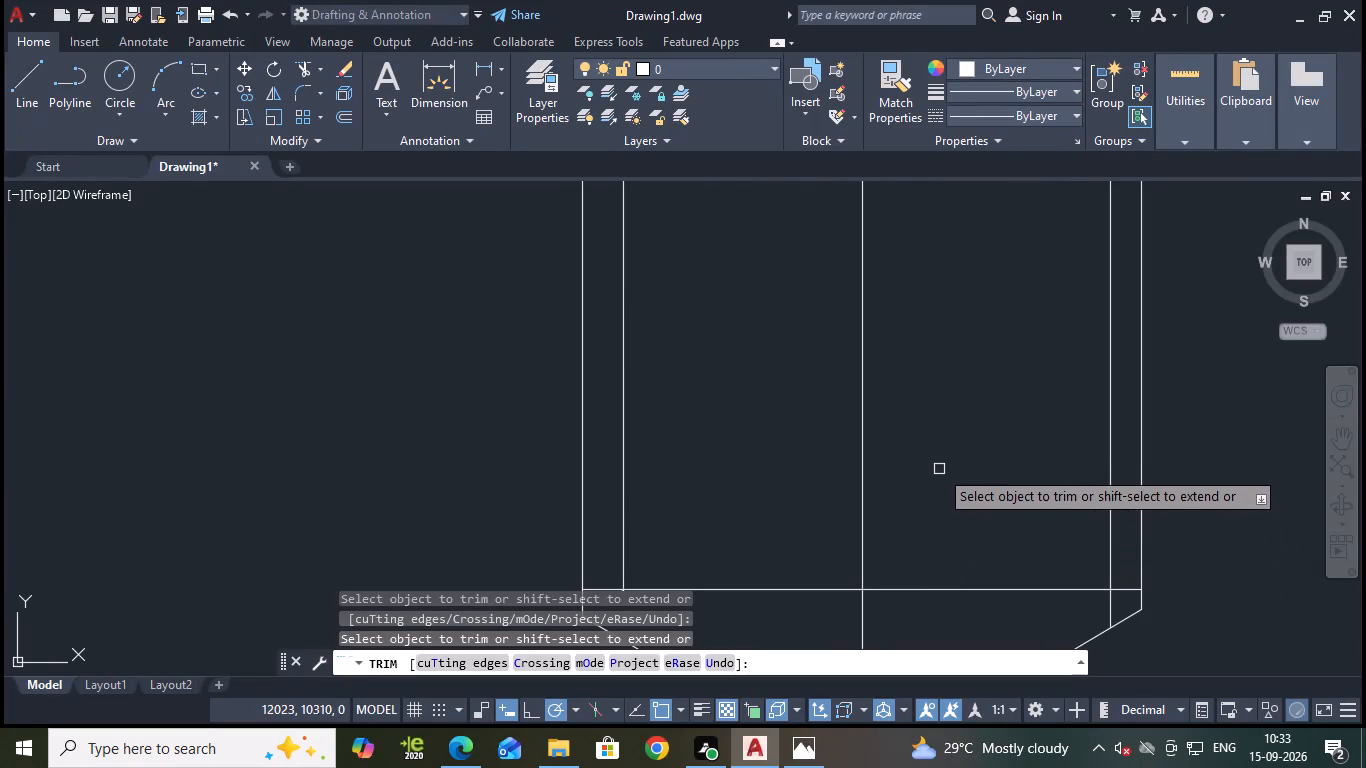
middle_drag(938, 474, 940, 582)
scroll(937, 449, down, 3)
middle_drag(935, 442, 948, 621)
scroll(947, 468, up, 1)
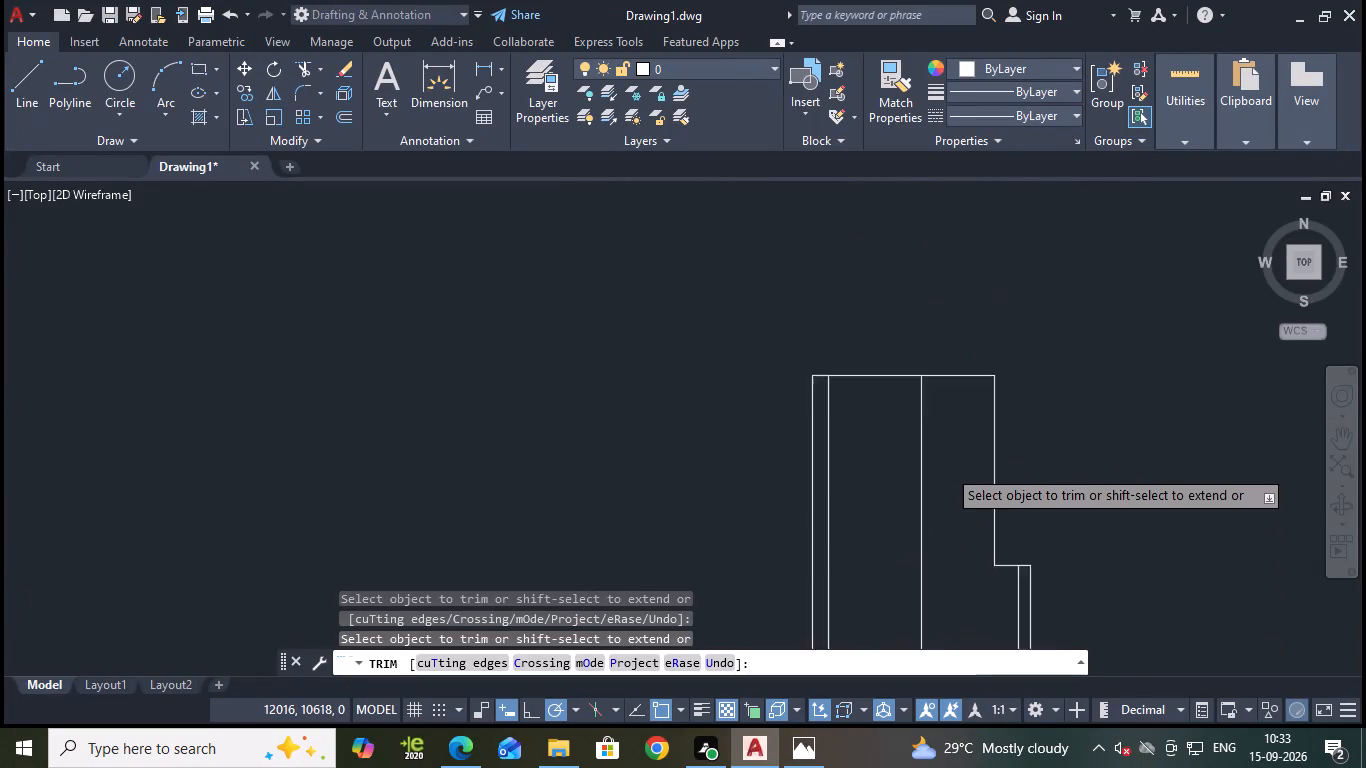
scroll(947, 468, up, 1)
key(Escape)
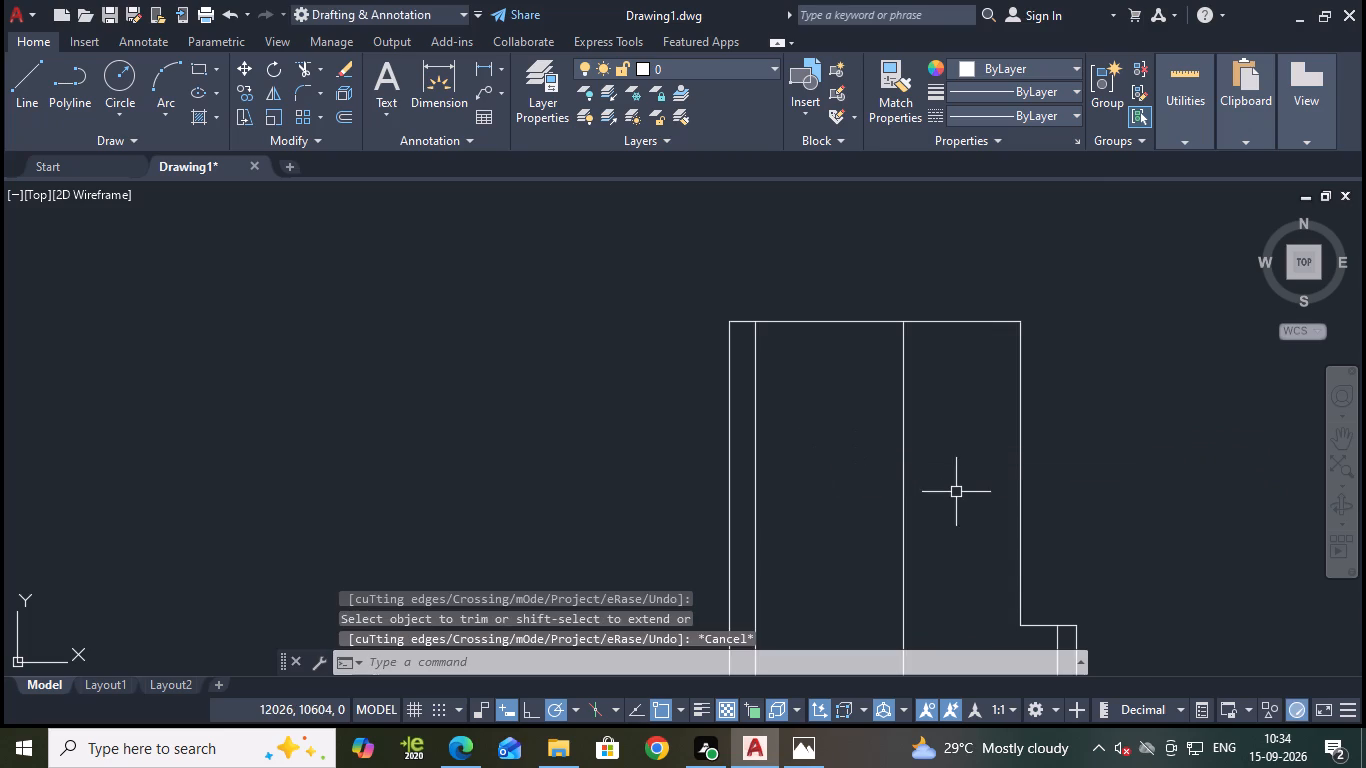
Offset the central vertical line 58 mm toward the outline's left edge.
middle_drag(960, 450, 962, 525)
scroll(943, 489, up, 2)
middle_drag(943, 454, 946, 497)
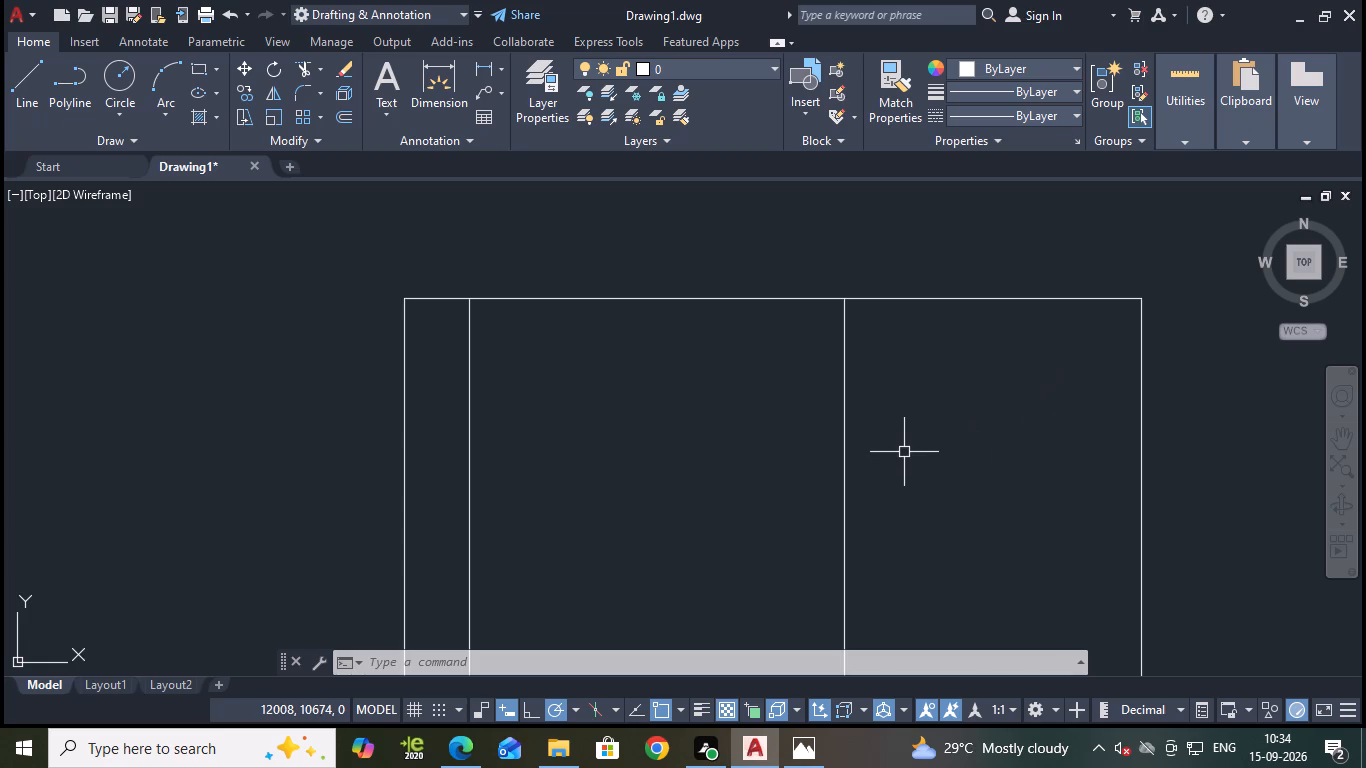
key(Escape)
key(o)
key(Return)
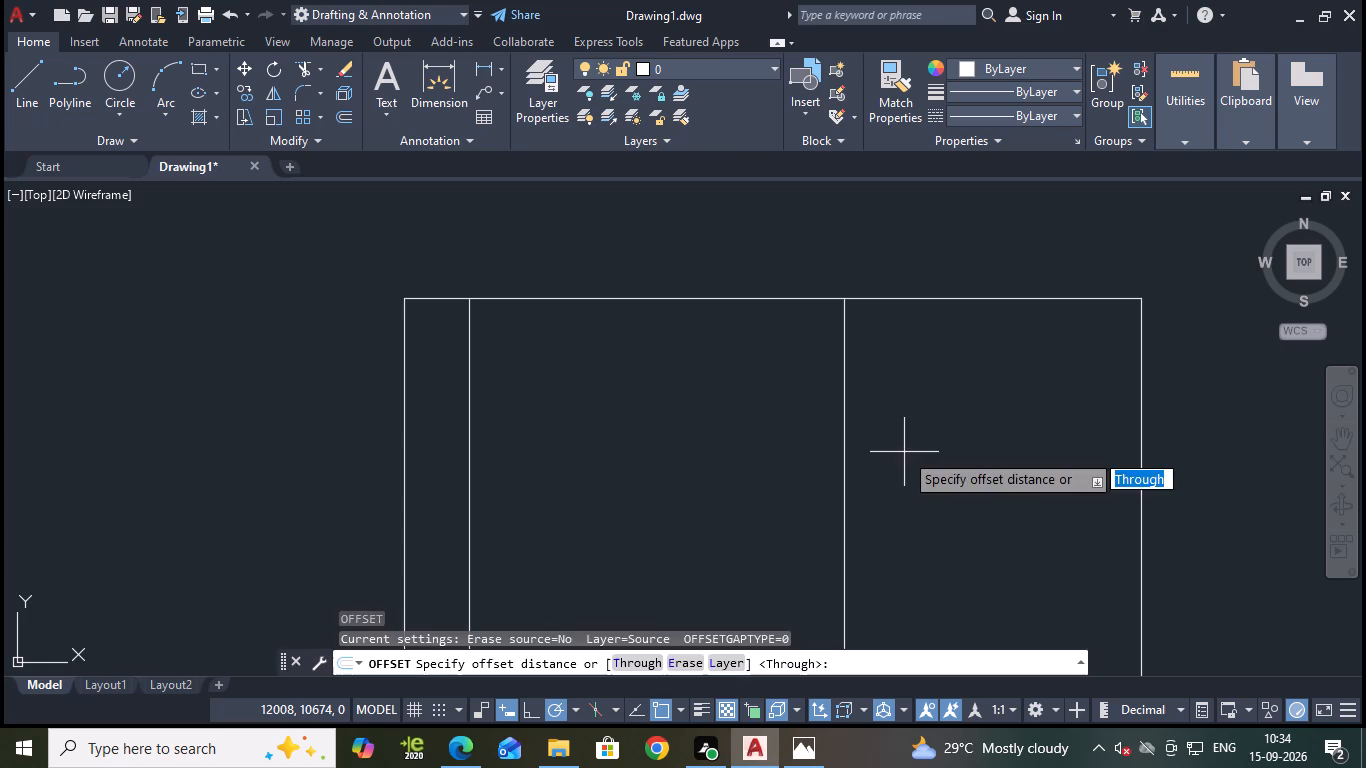
key(Return)
click(844, 361)
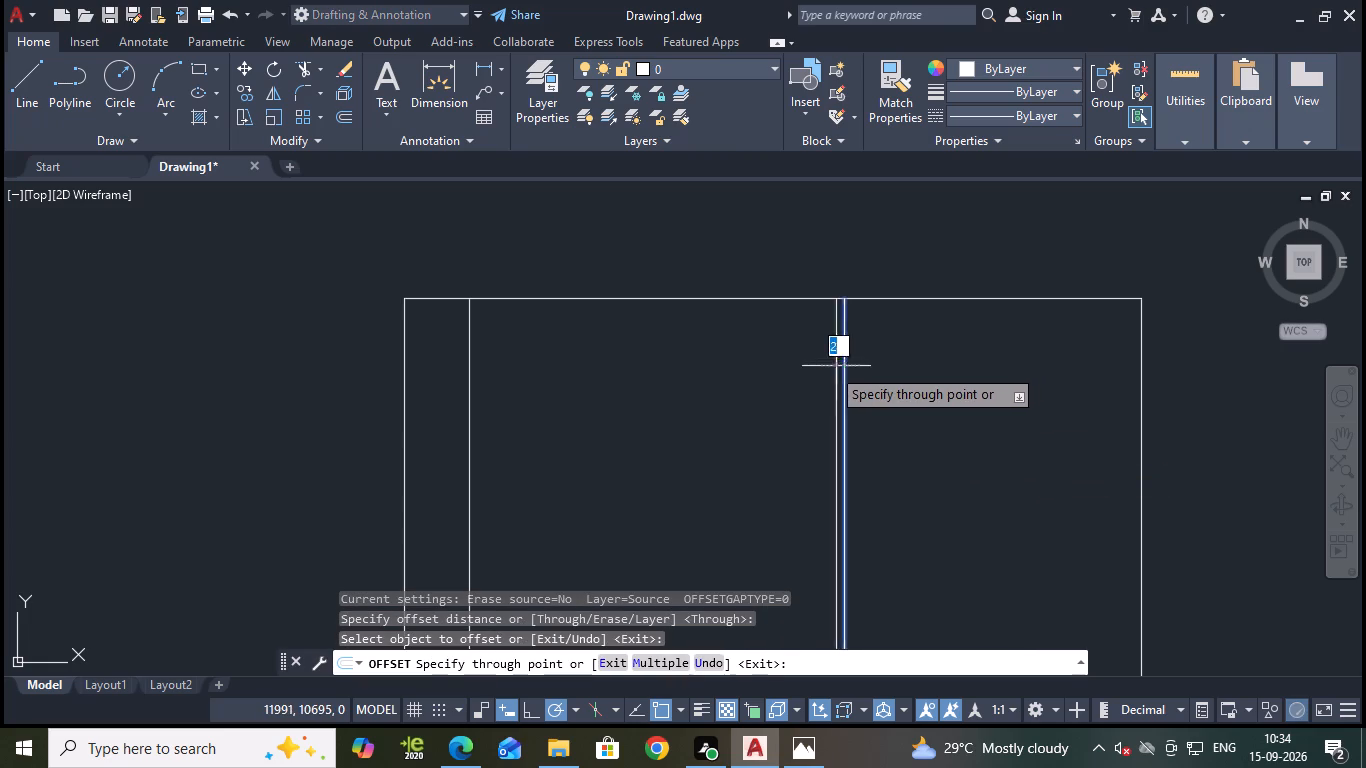
text(58)
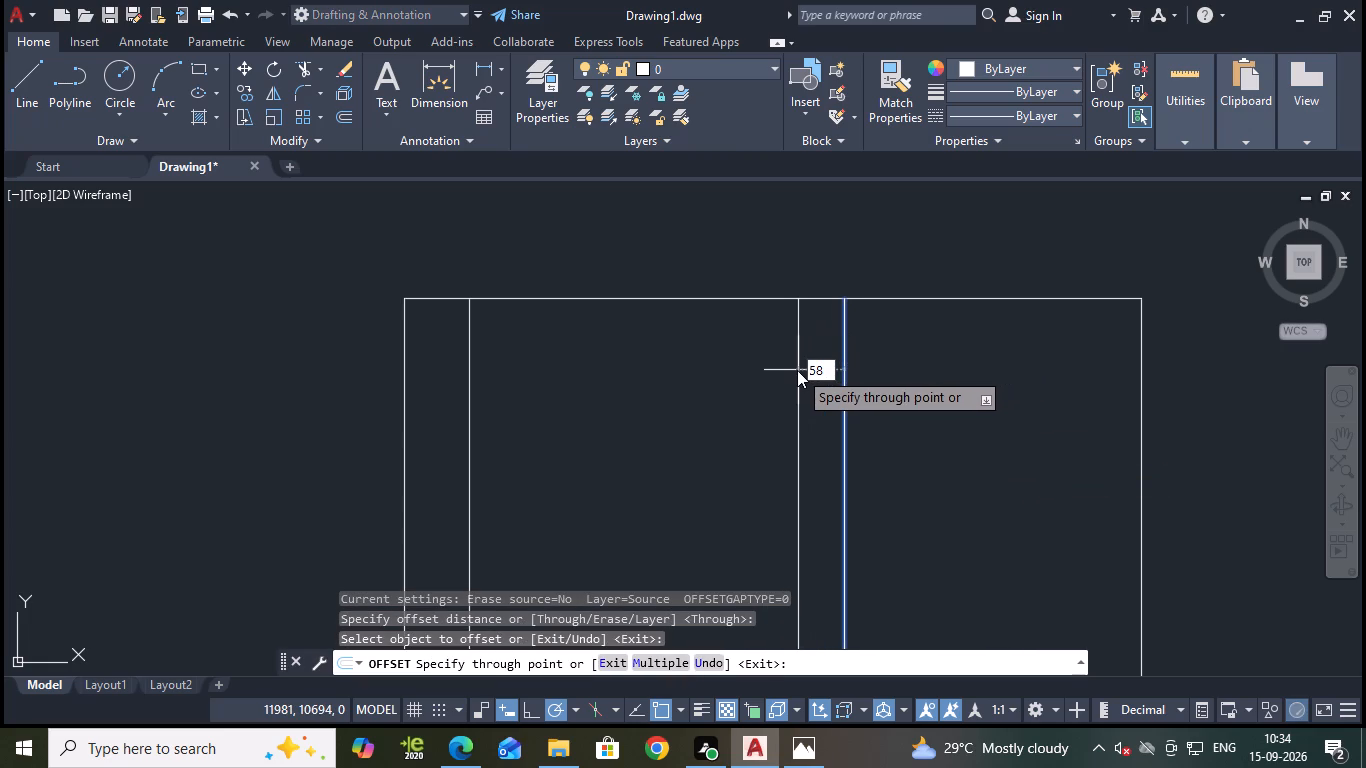
key(Return)
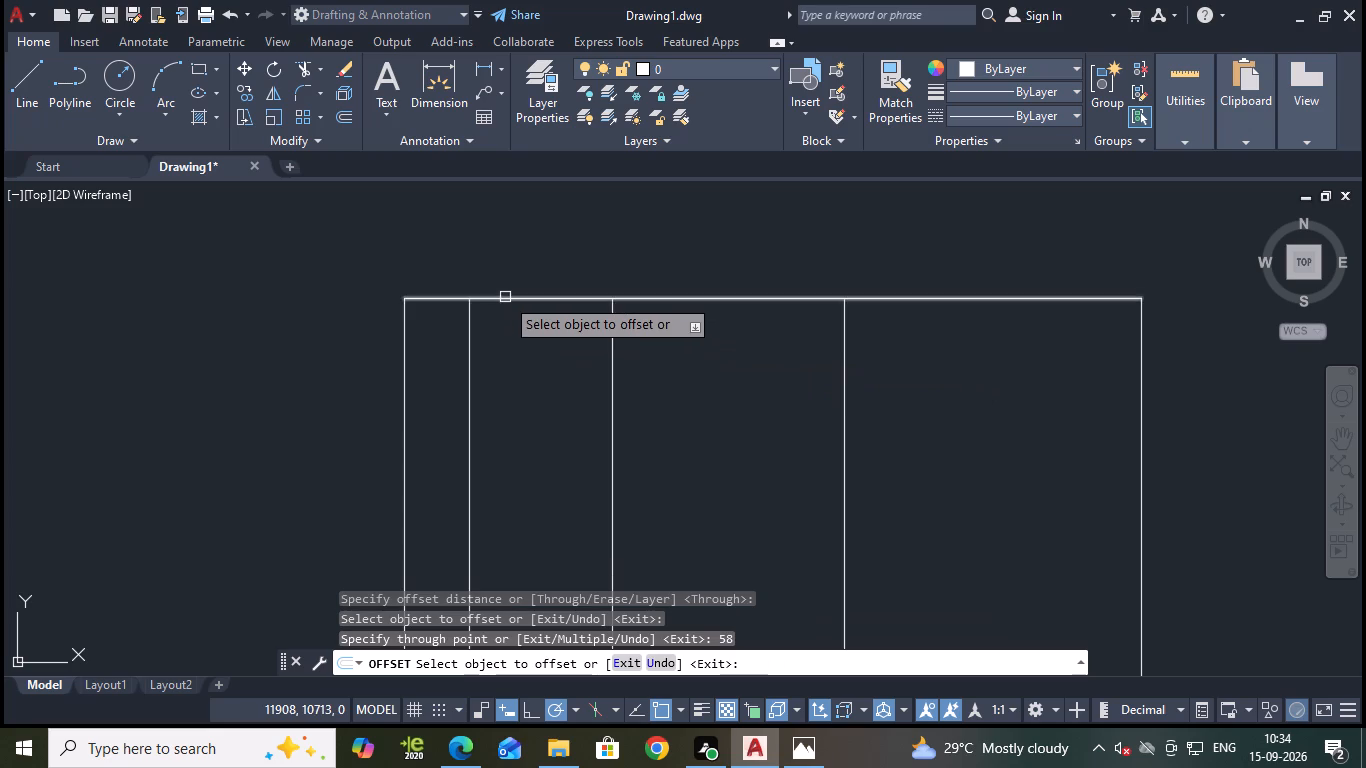
Offset the outline's top edge 120 mm downward.
click(505, 297)
text(120)
key(Return)
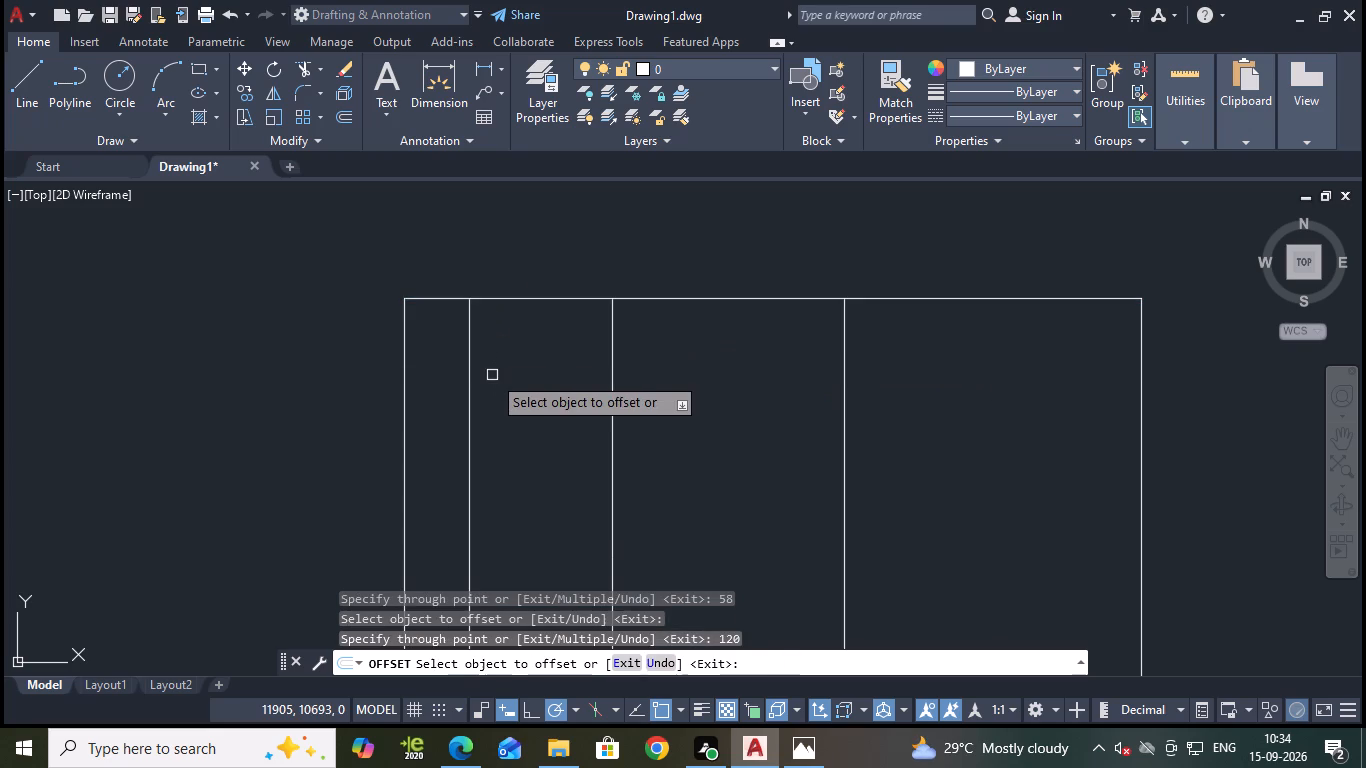
Offset the new horizontal line 62.14 mm upward.
scroll(610, 451, down, 2)
middle_drag(654, 462, 743, 338)
scroll(752, 408, up, 1)
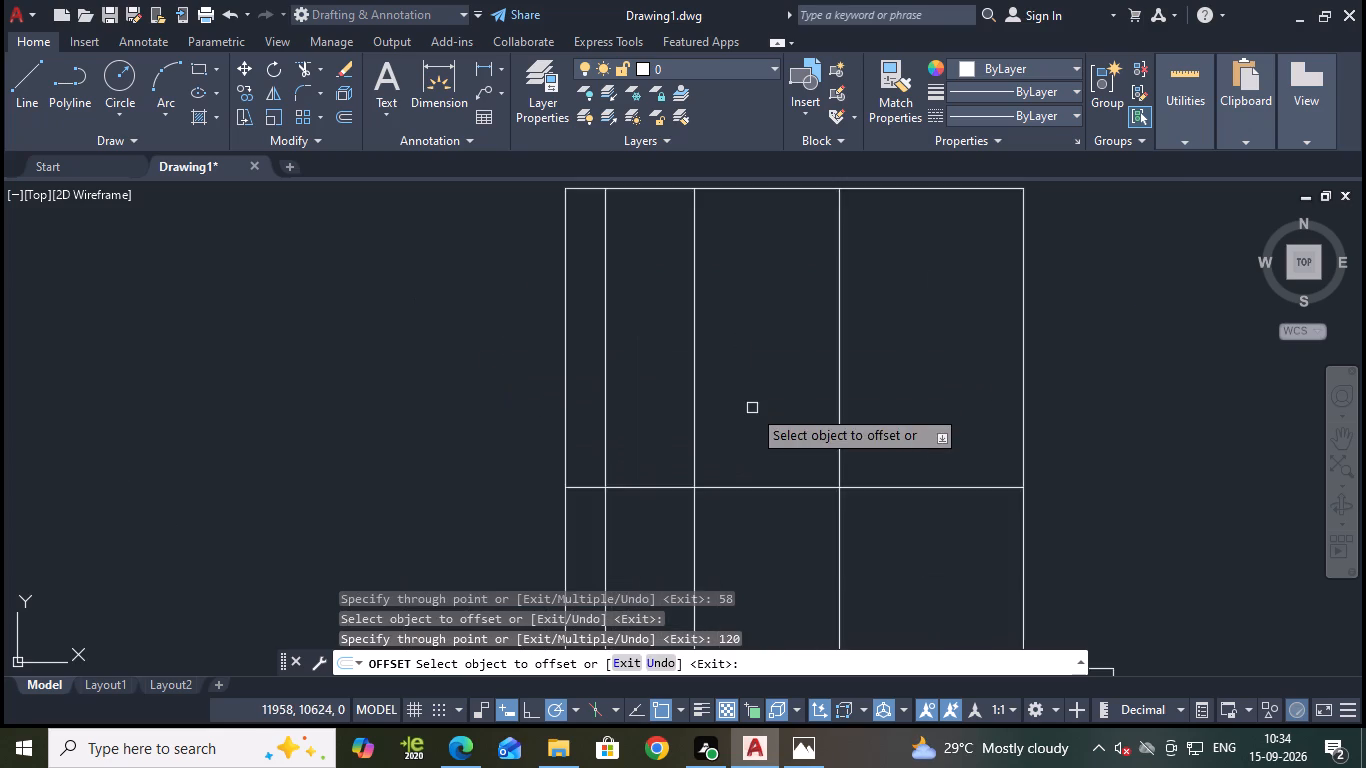
scroll(752, 408, up, 1)
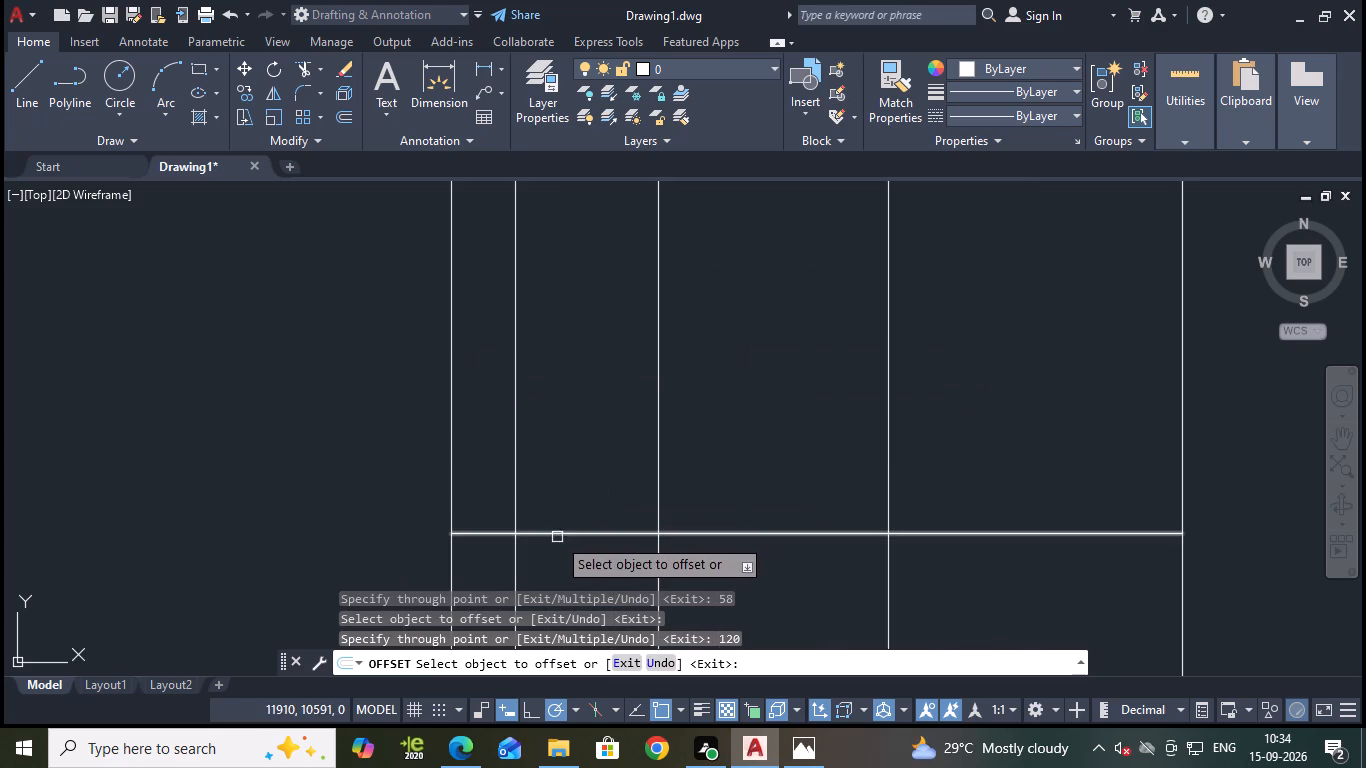
click(557, 537)
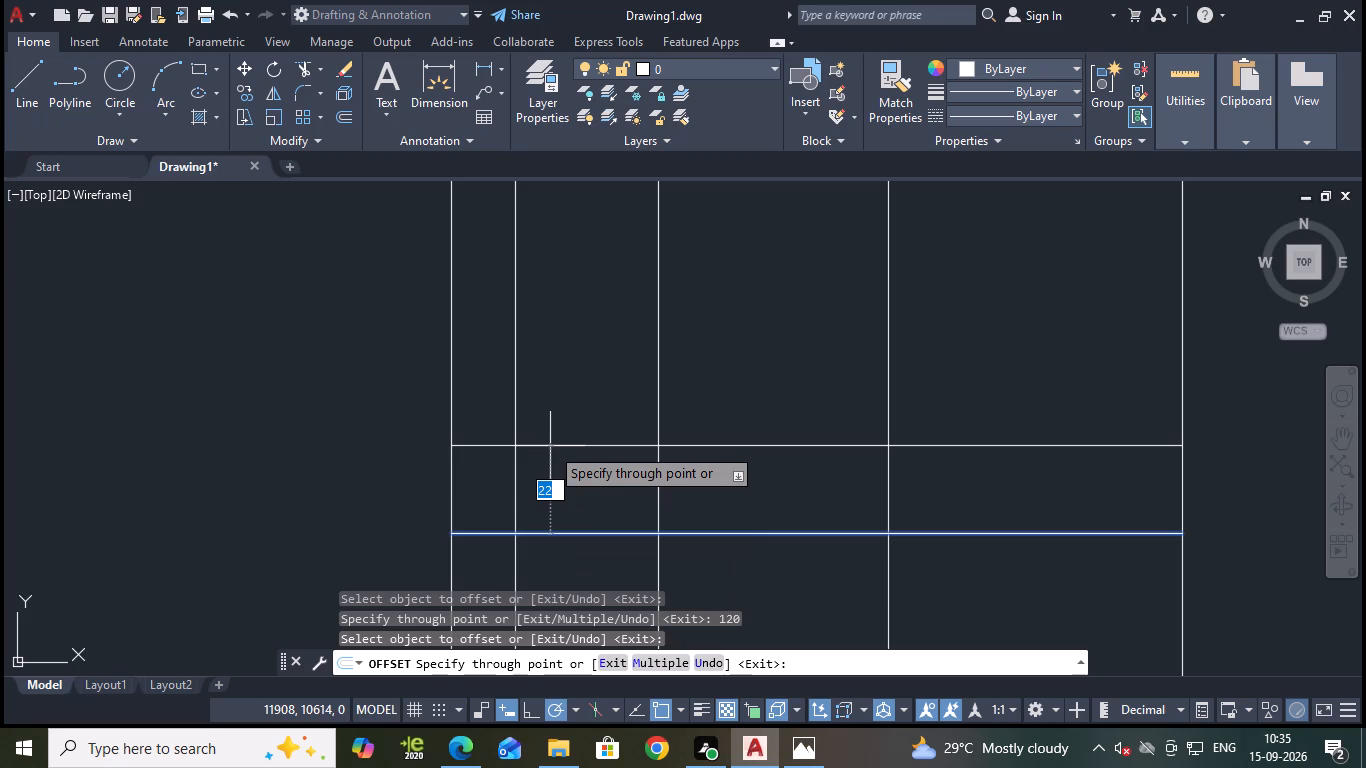
text(62.14)
key(Return)
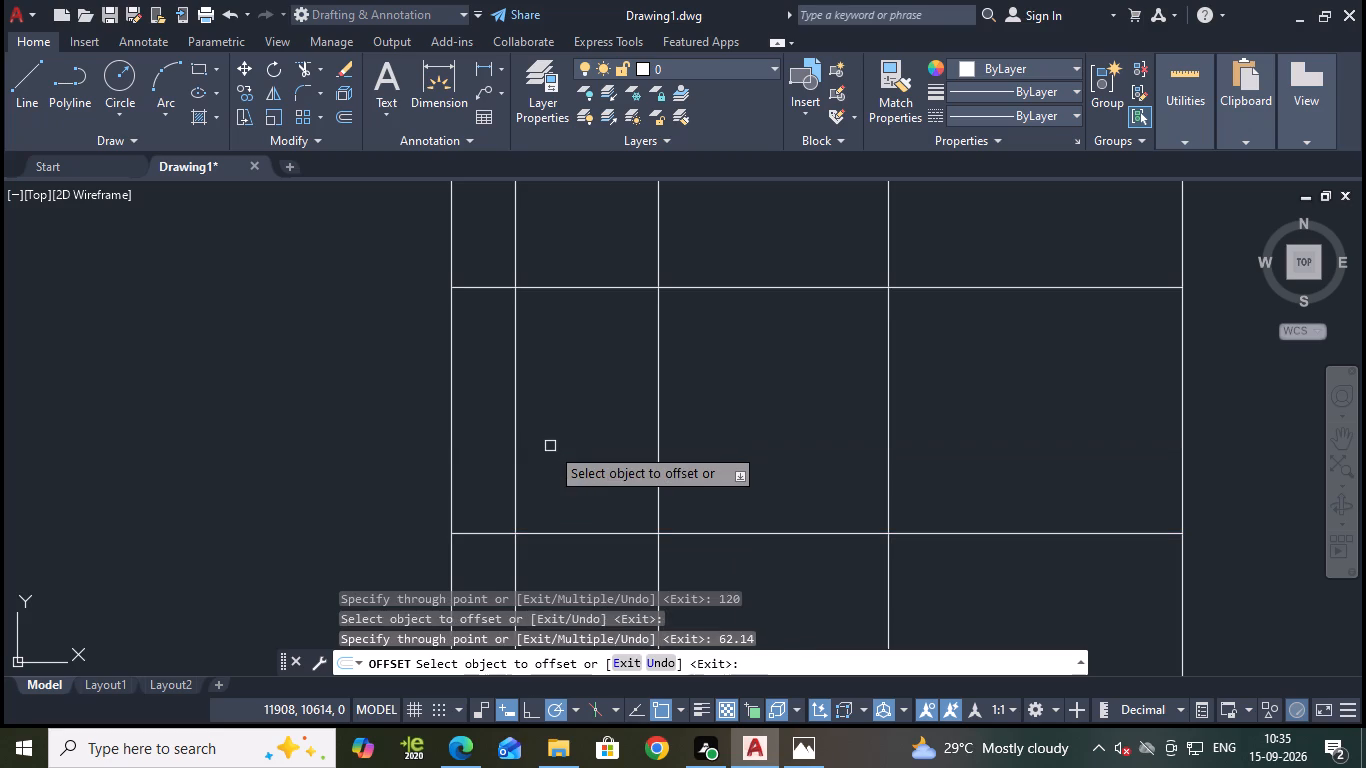
key(Escape)
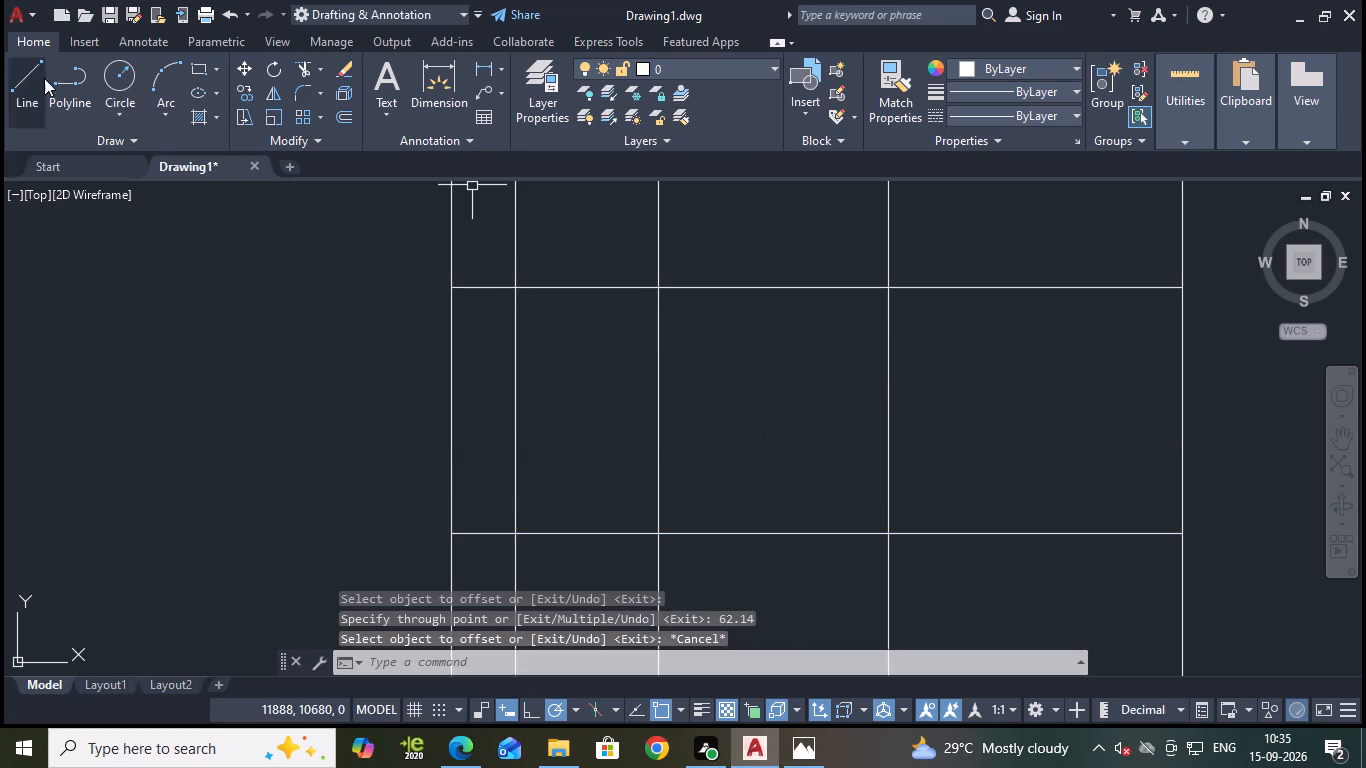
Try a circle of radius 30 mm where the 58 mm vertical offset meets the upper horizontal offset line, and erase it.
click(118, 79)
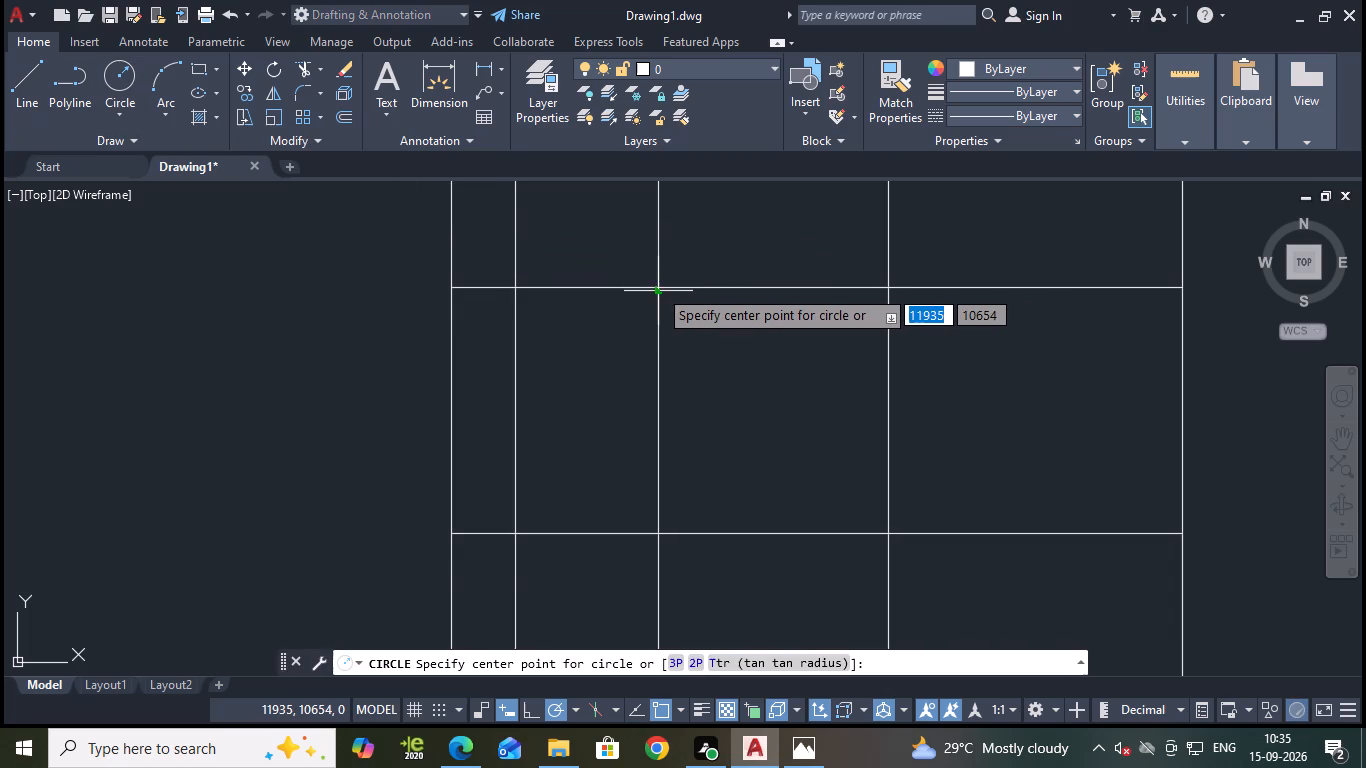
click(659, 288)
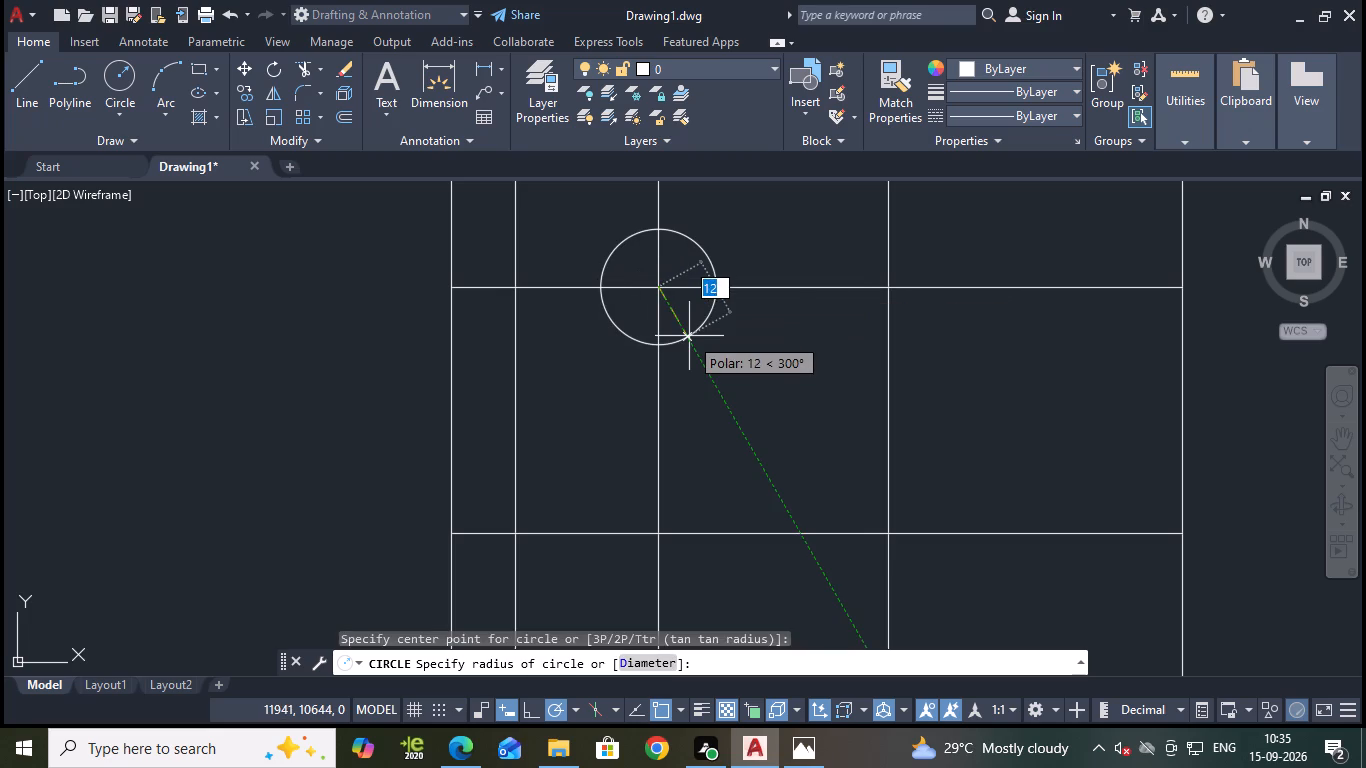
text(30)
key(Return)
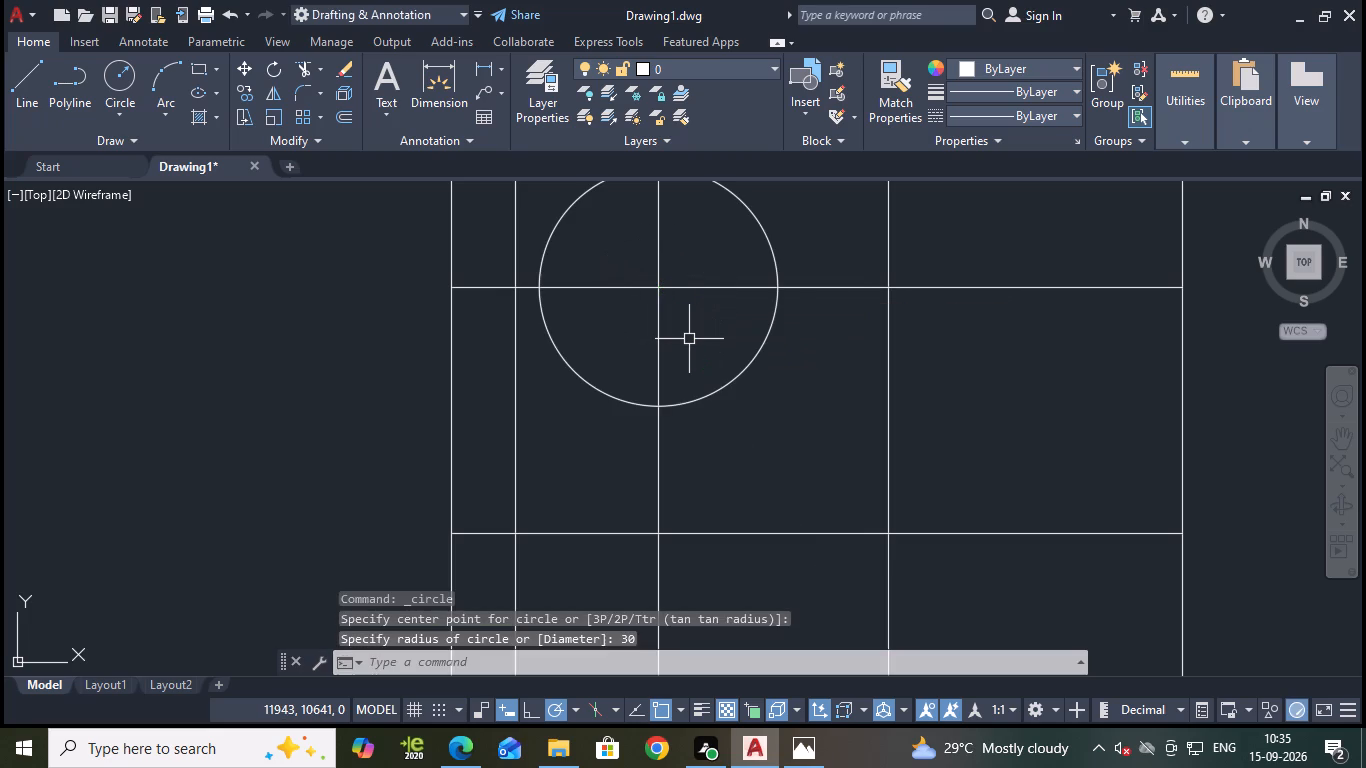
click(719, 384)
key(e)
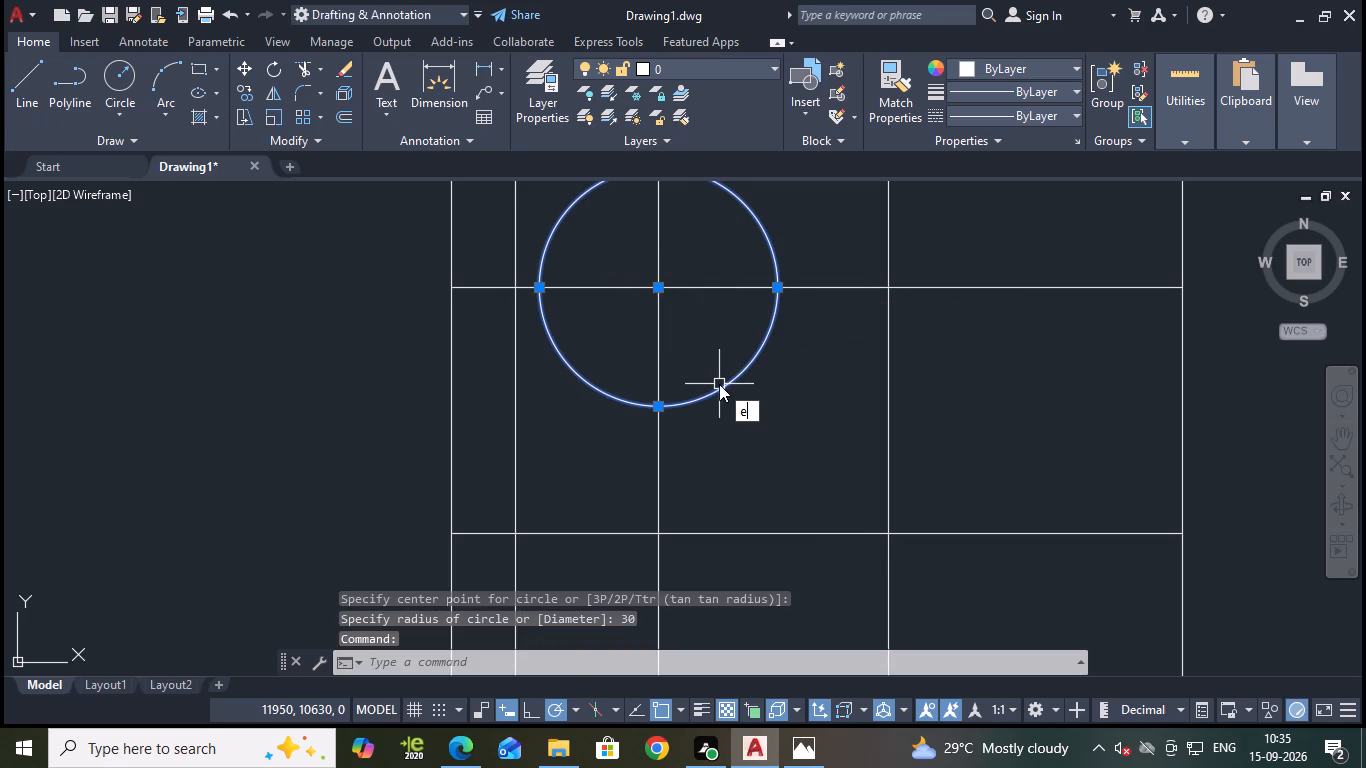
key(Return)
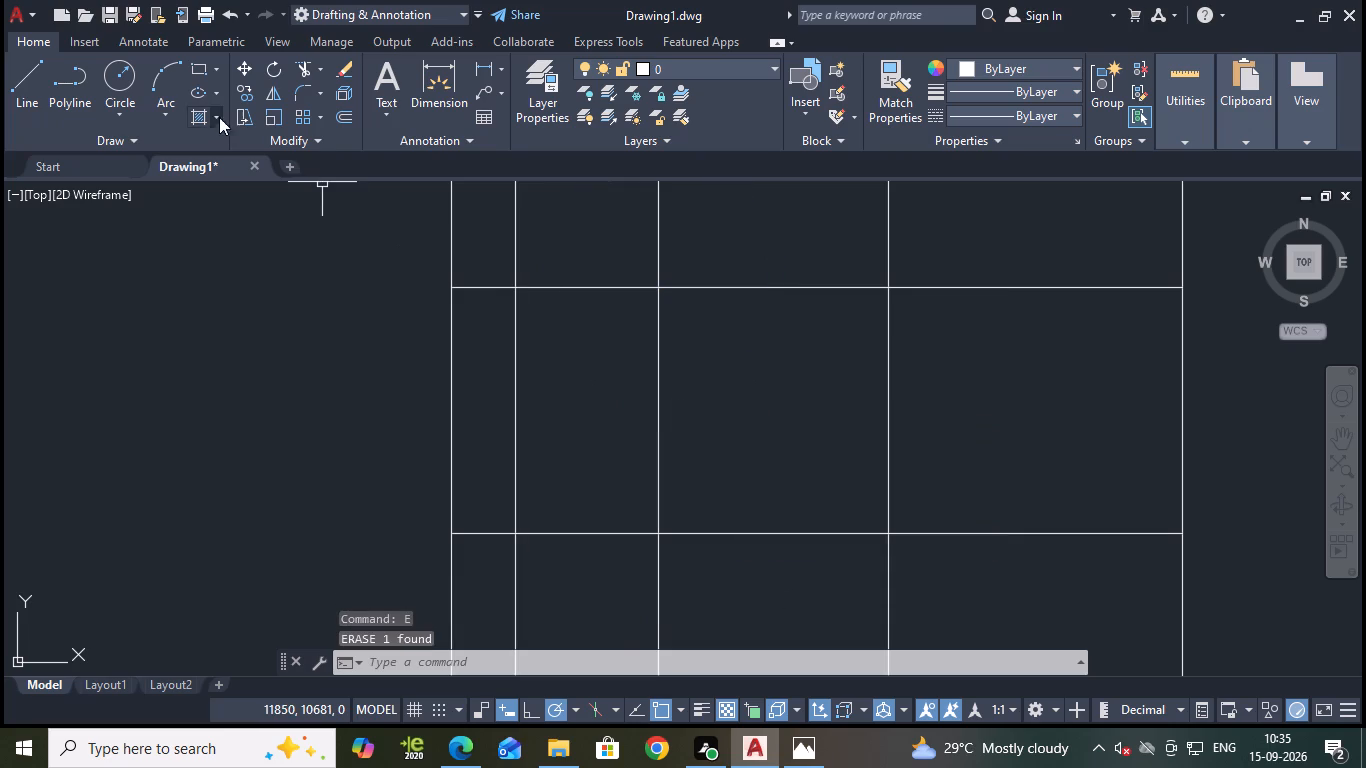
Draw a 60 mm diameter circle centred where the 58 mm vertical offset meets the upper horizontal offset line.
click(120, 84)
click(655, 289)
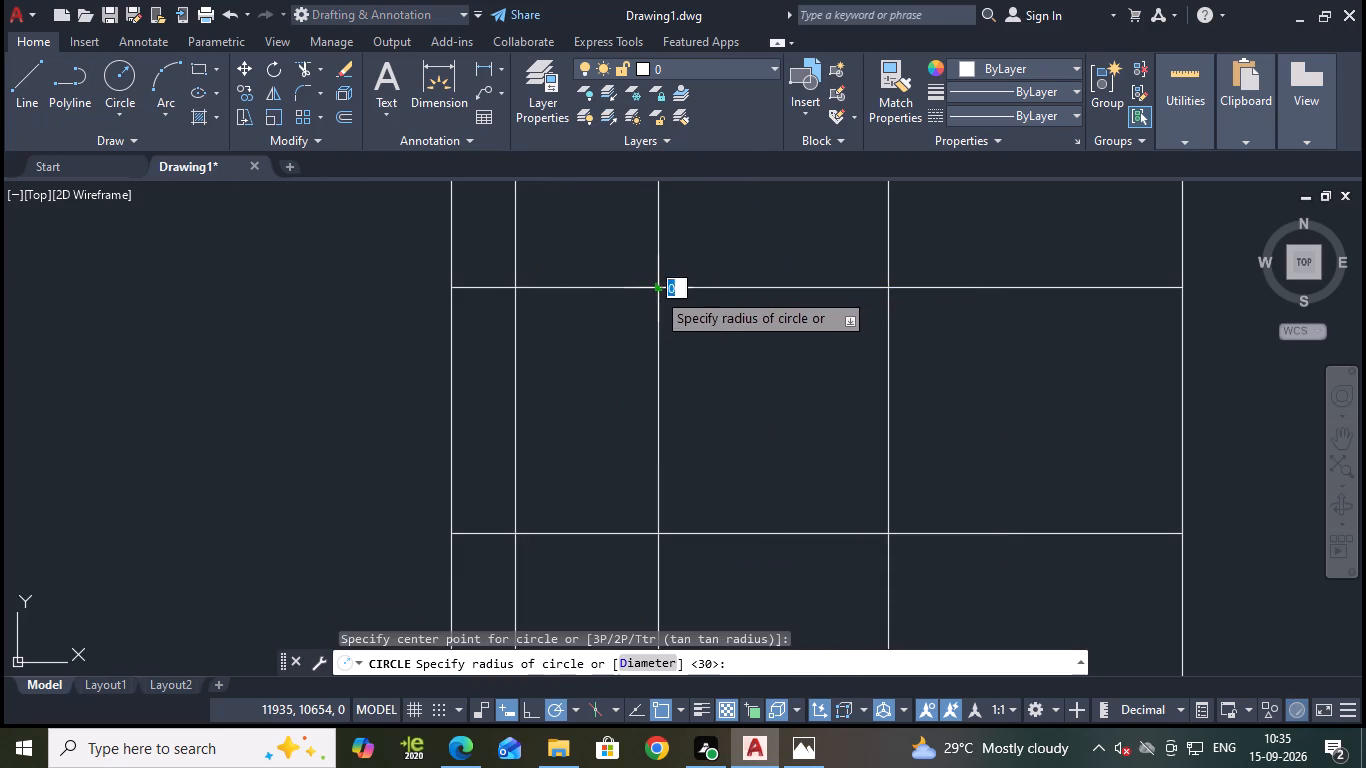
key(d)
key(Return)
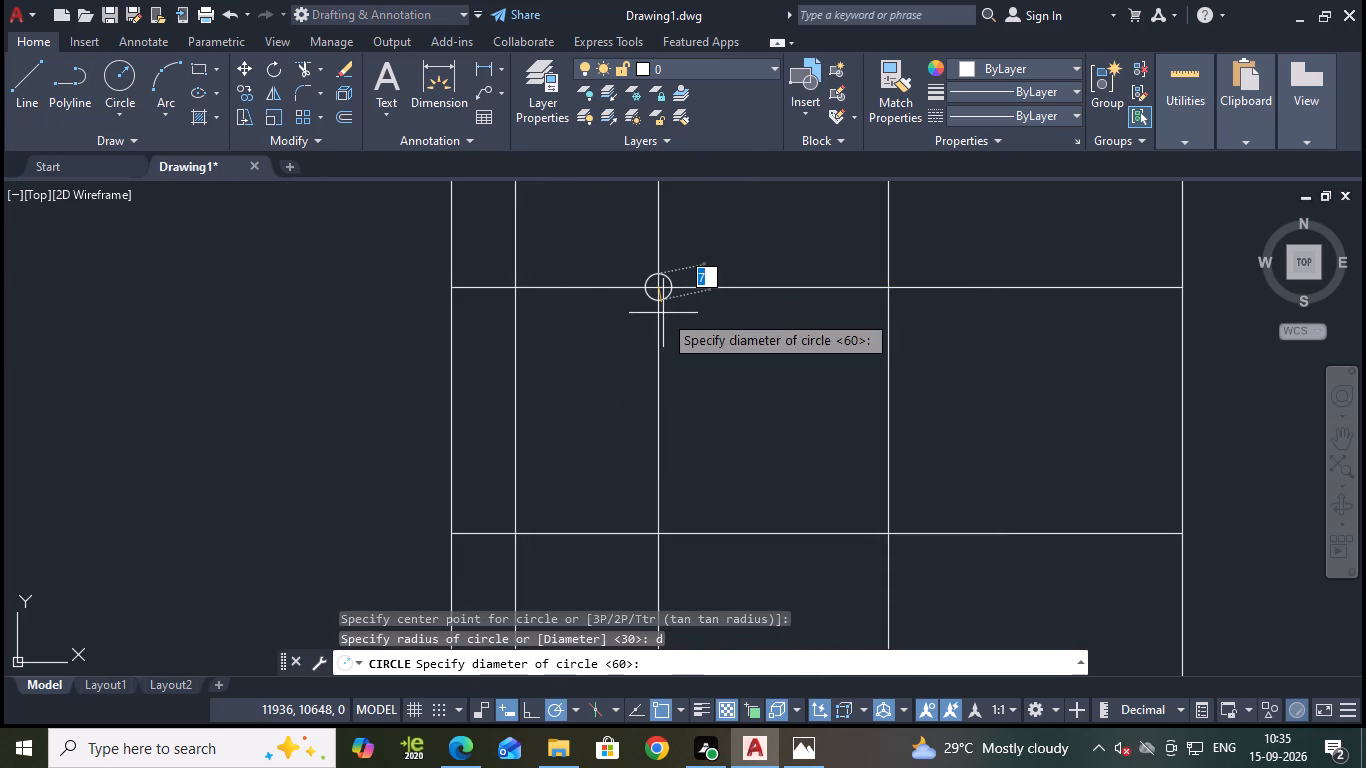
key(6)
key(0)
key(Return)
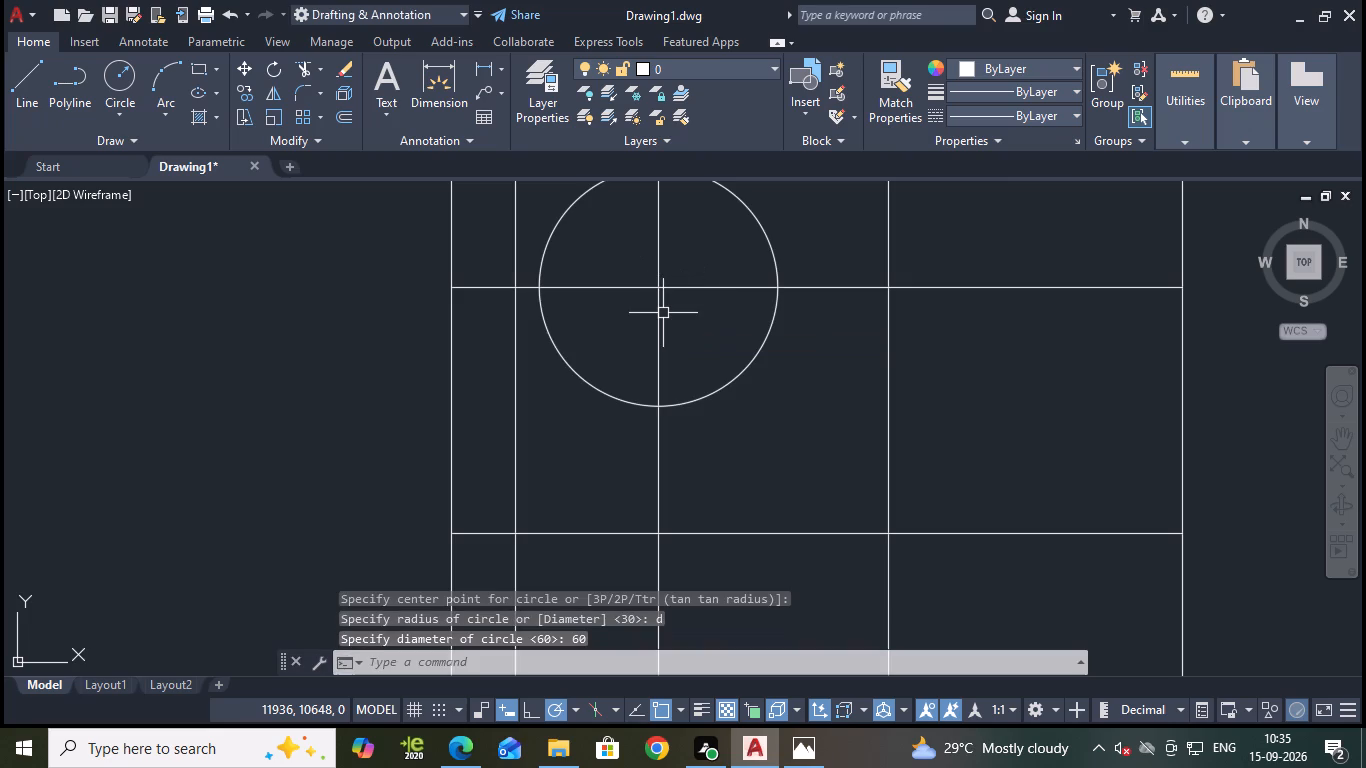
Draw a concentric circle of radius 12.5 mm inside the 60 mm circle.
click(117, 94)
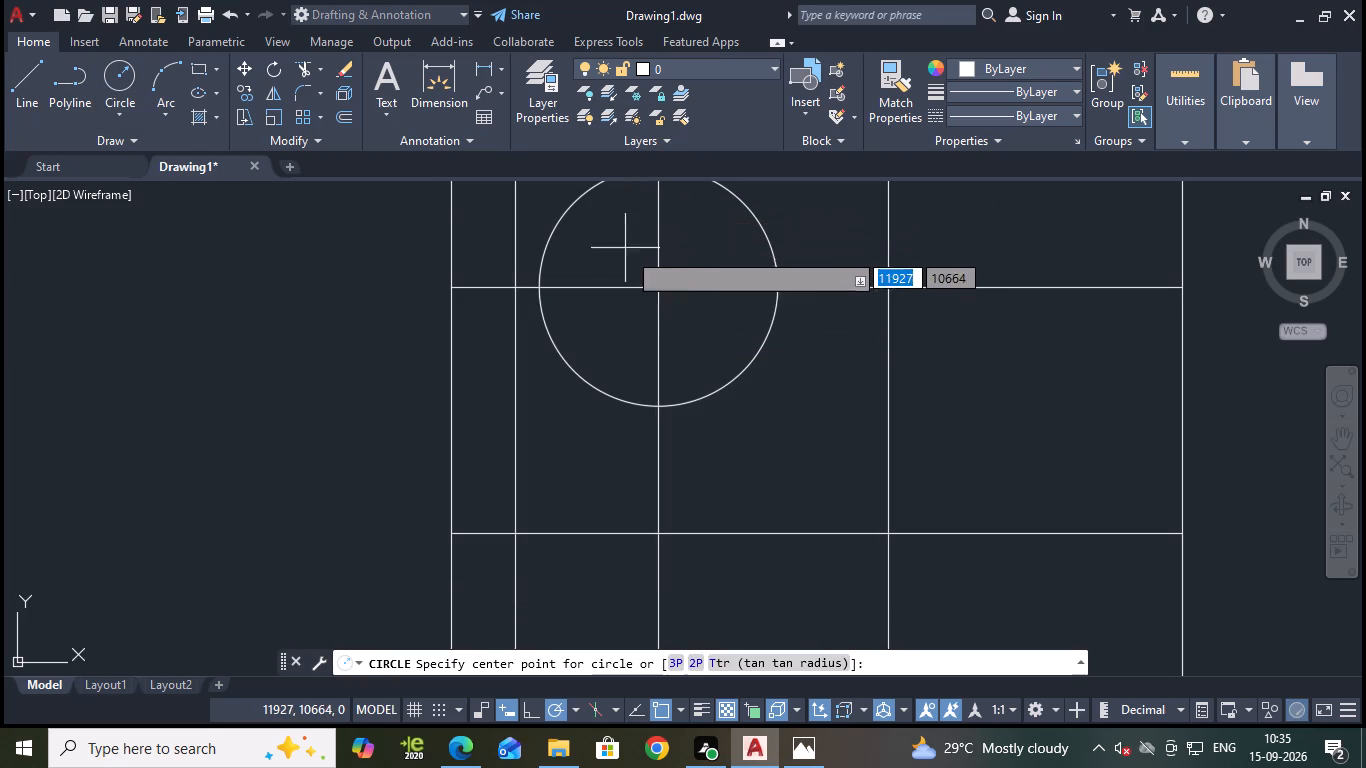
click(657, 288)
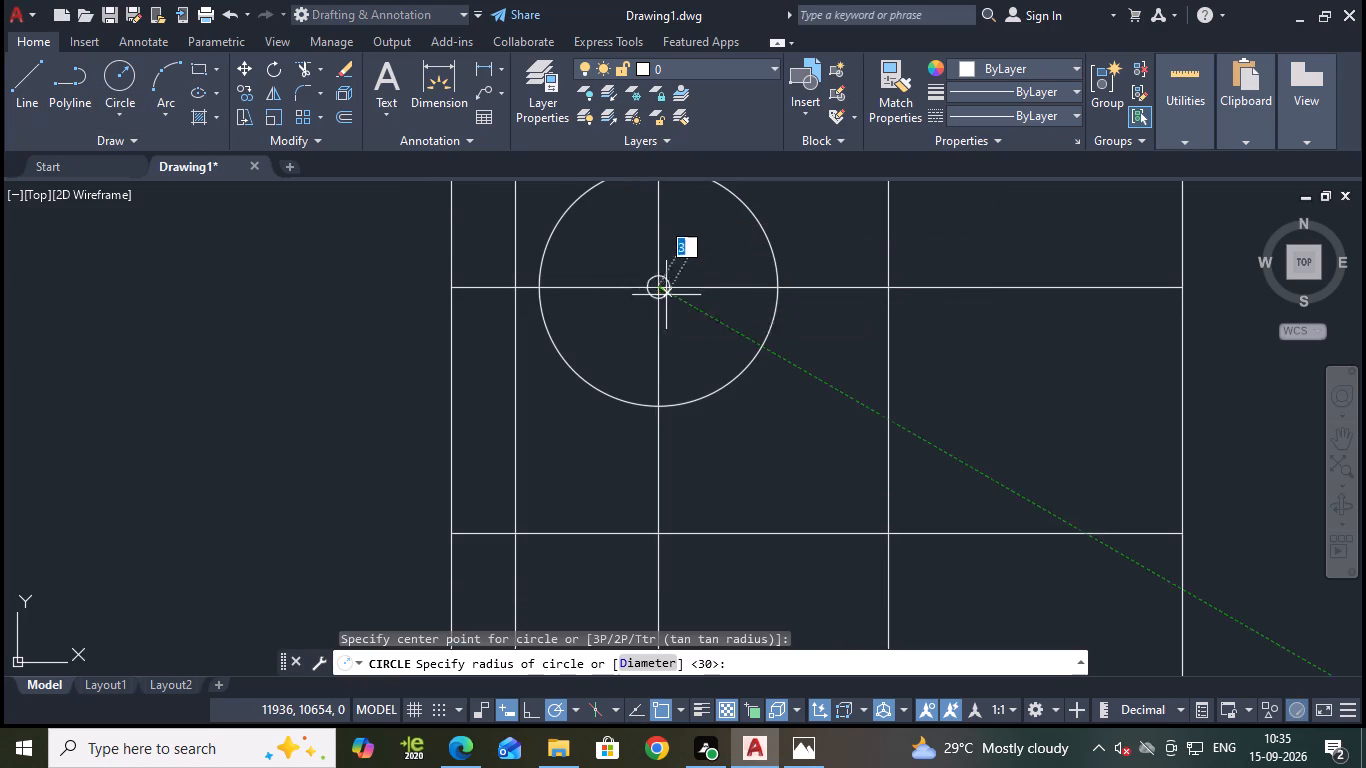
text(12.5)
key(Return)
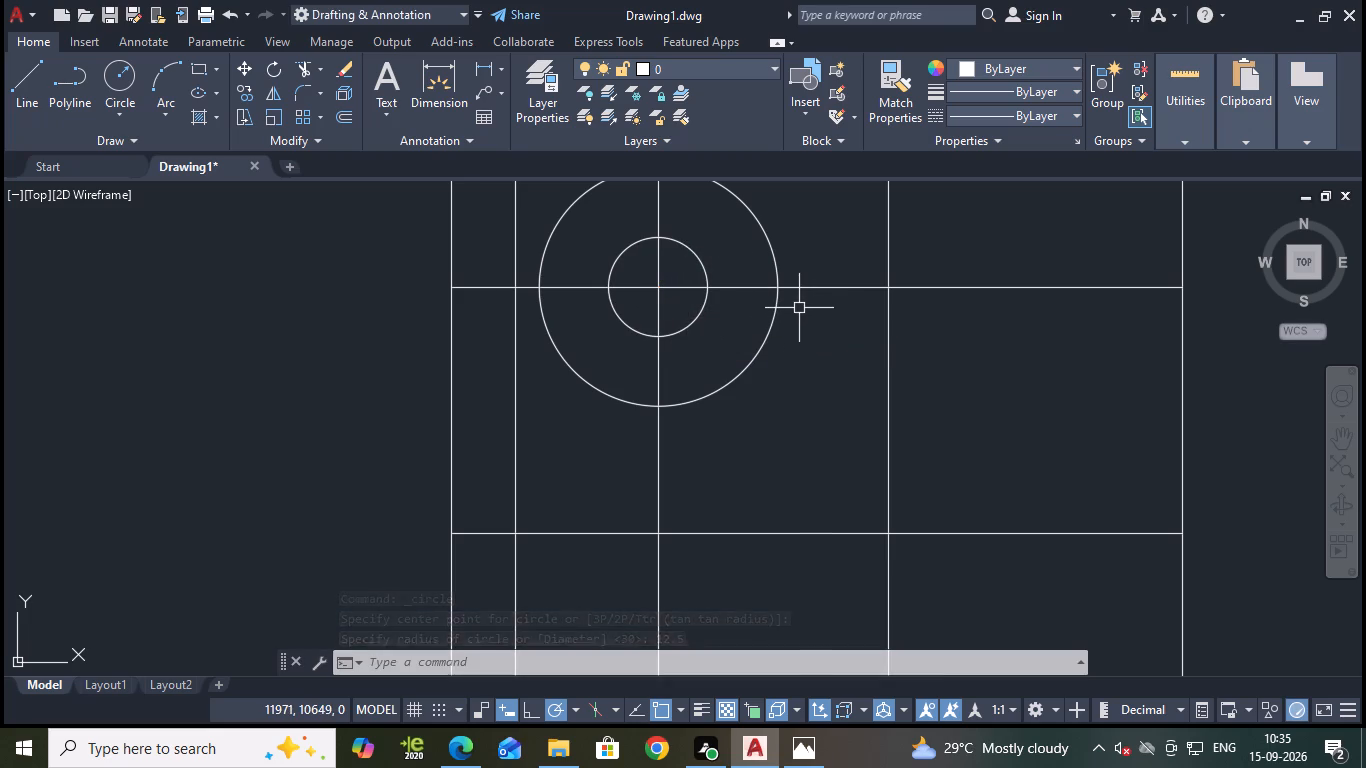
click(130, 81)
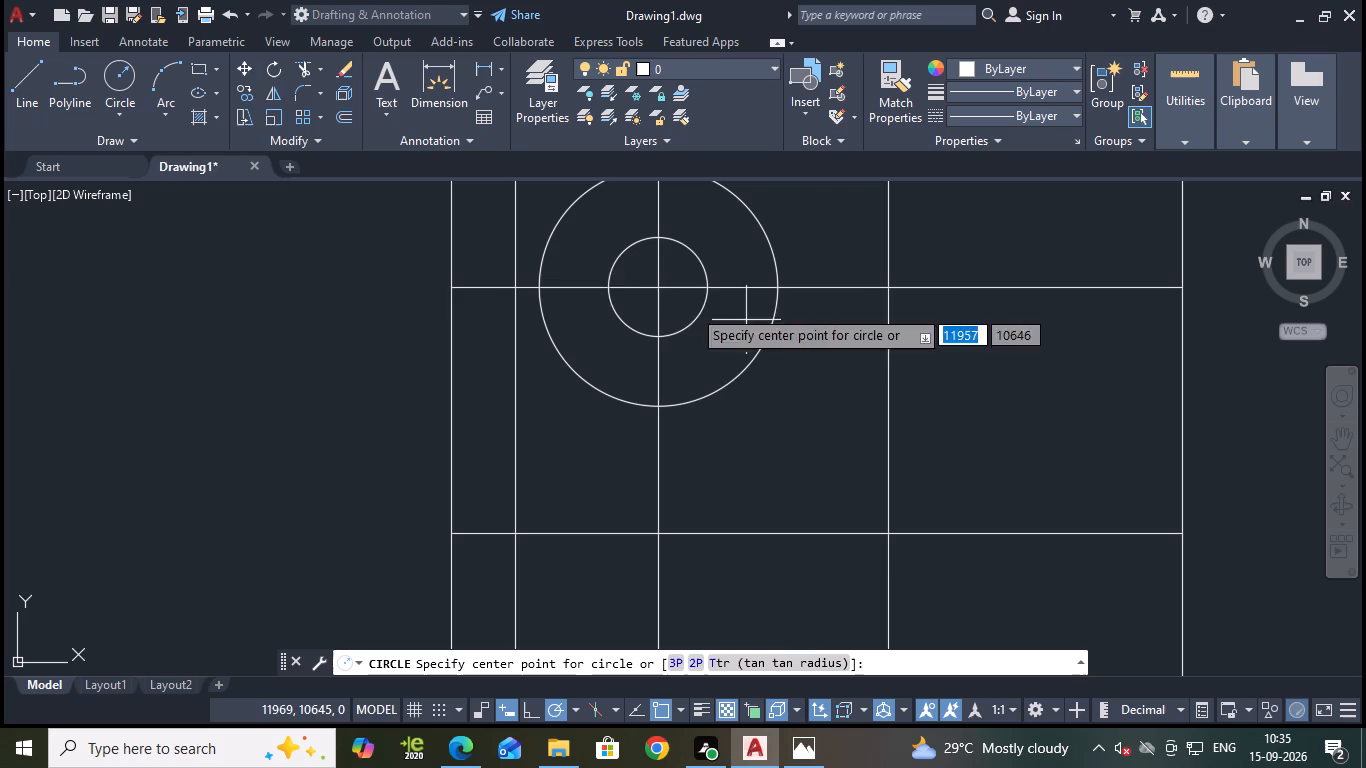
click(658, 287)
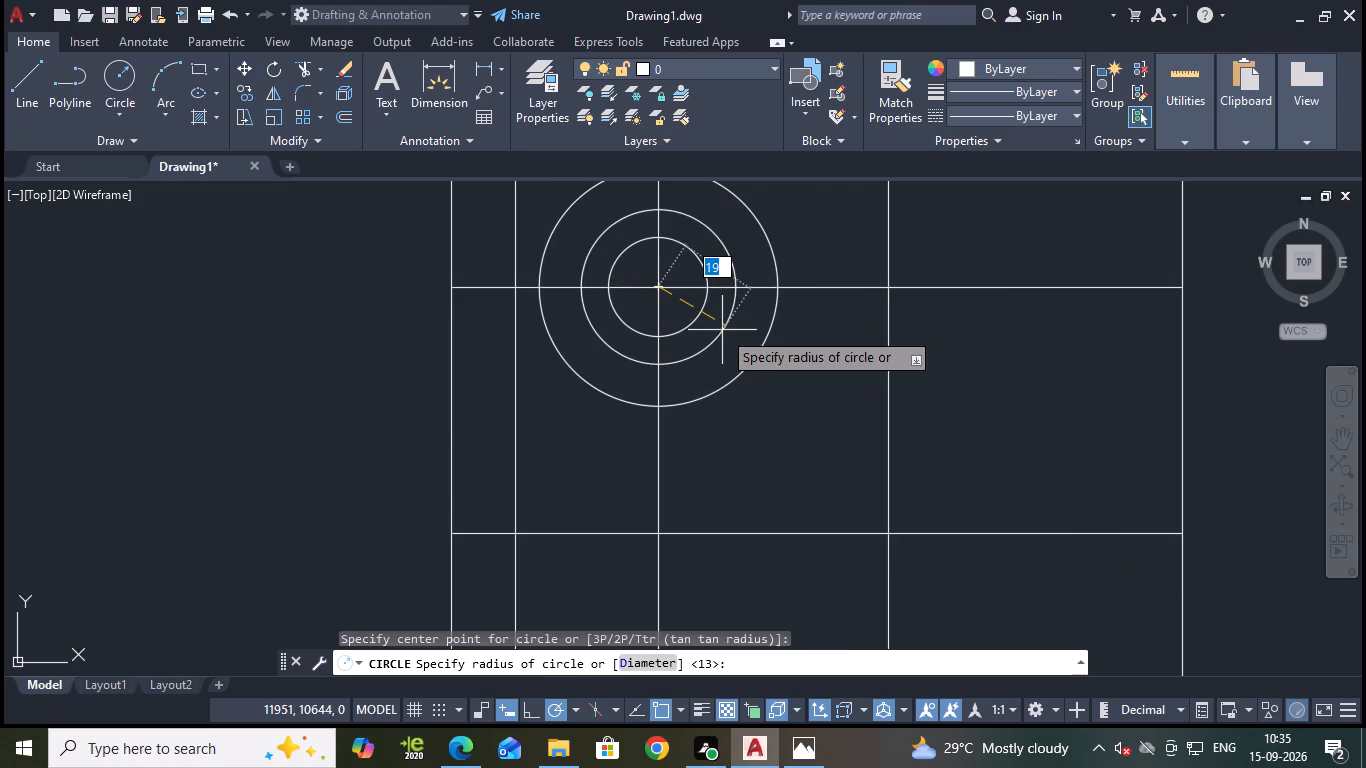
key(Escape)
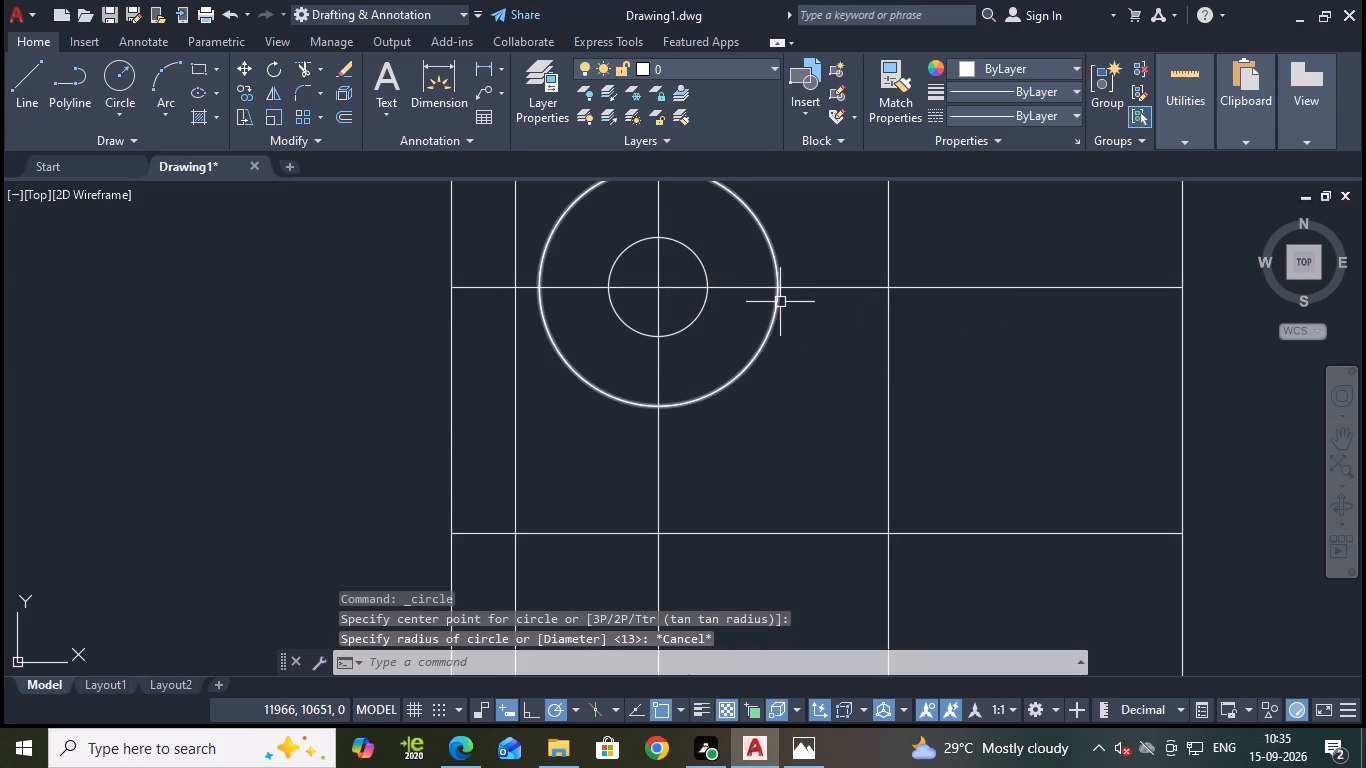
Erase the vertical construction line passing through the centre of the concentric circles.
middle_drag(810, 350, 790, 369)
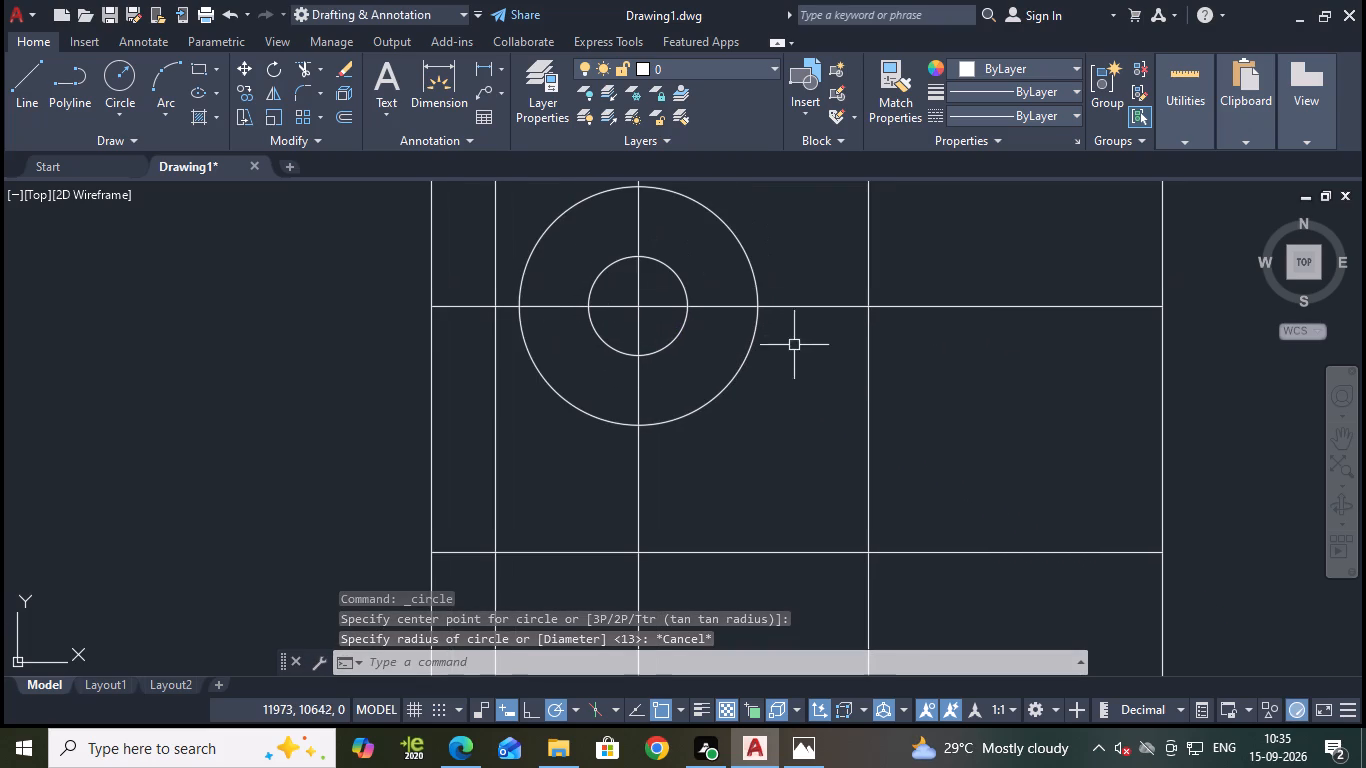
middle_drag(806, 294, 823, 317)
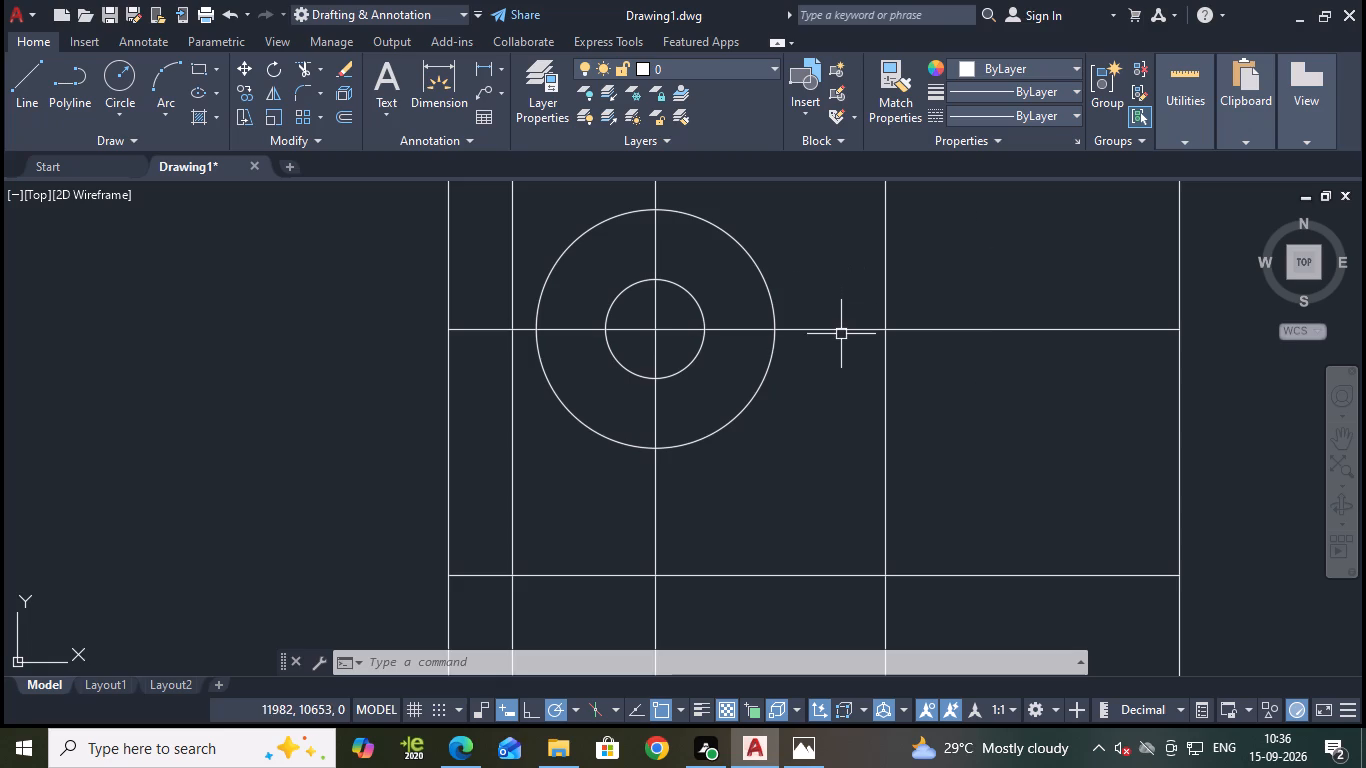
middle_drag(835, 299, 820, 382)
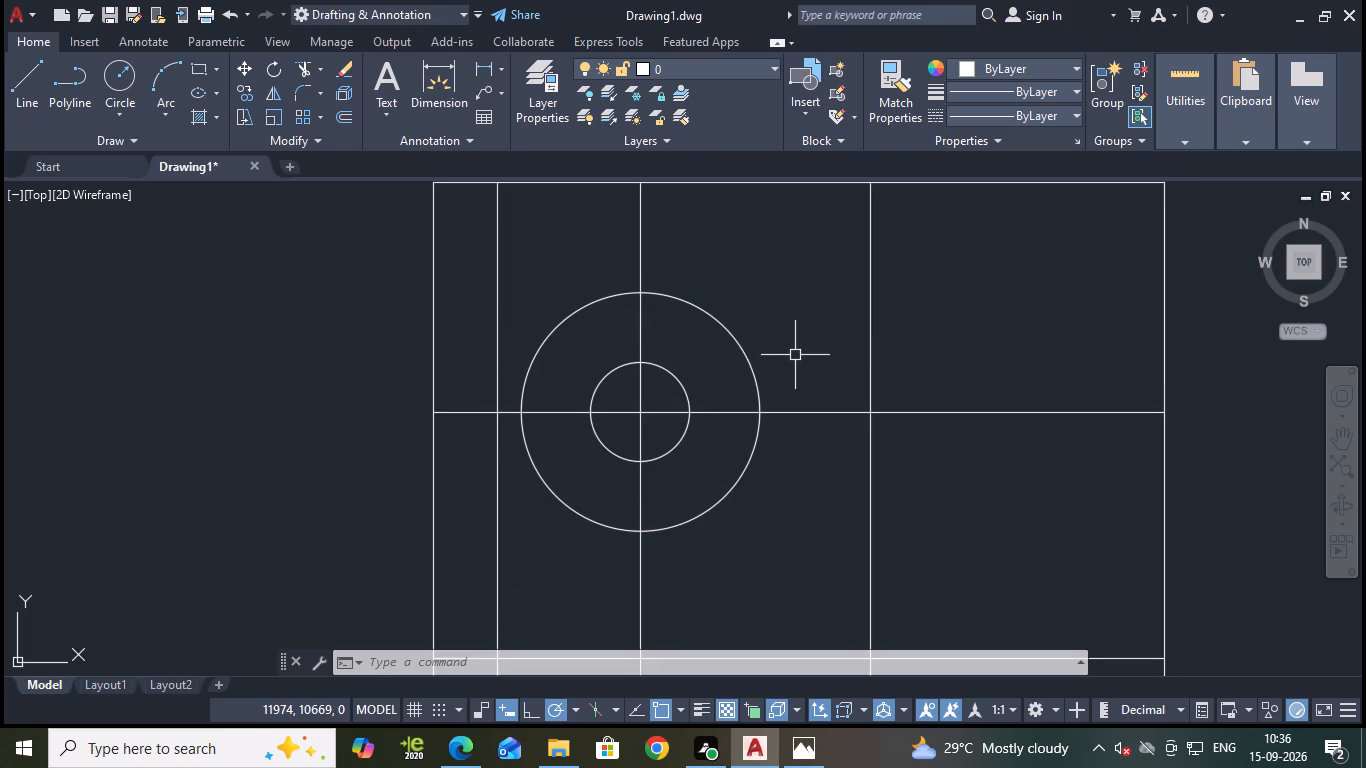
key(Escape)
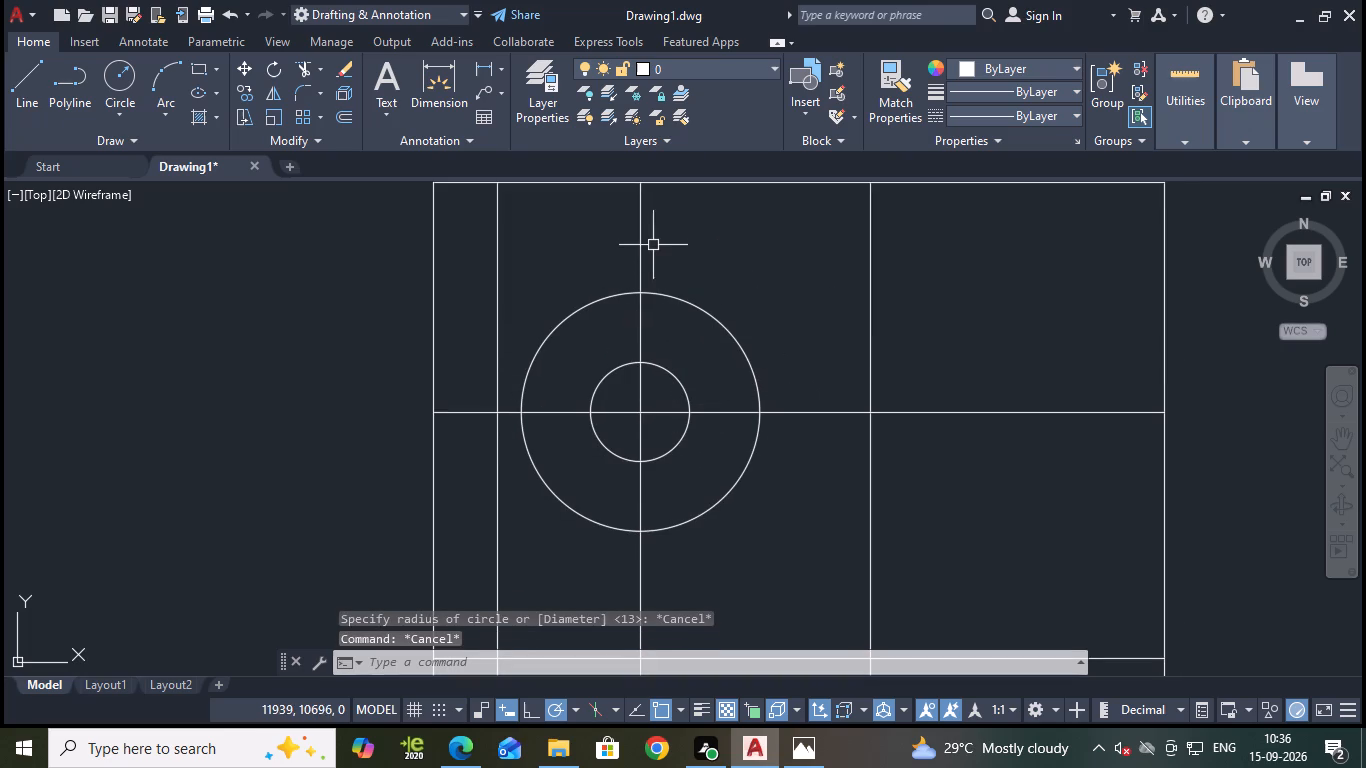
click(641, 245)
key(e)
key(Return)
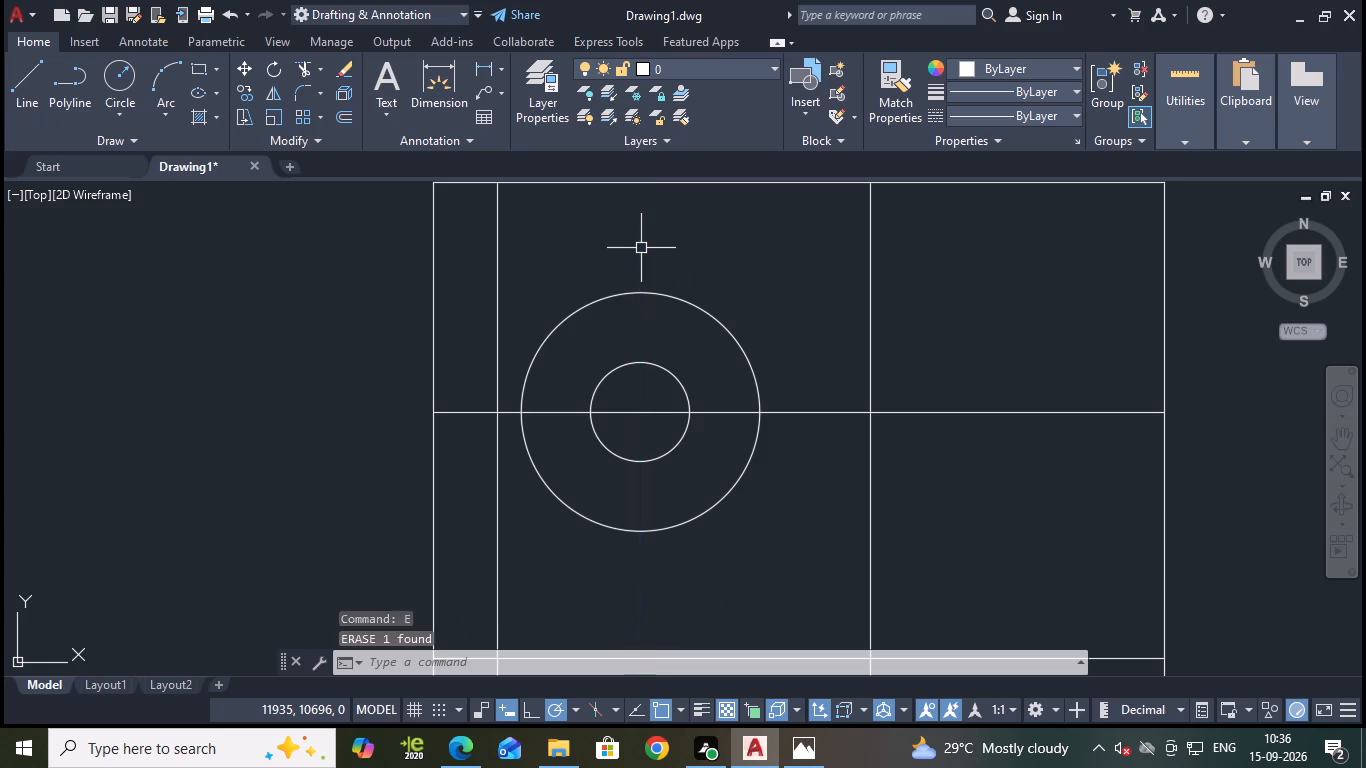
Offset the inner vertical line just right of the concentric circles by 50 mm to the left.
key(o)
key(Return)
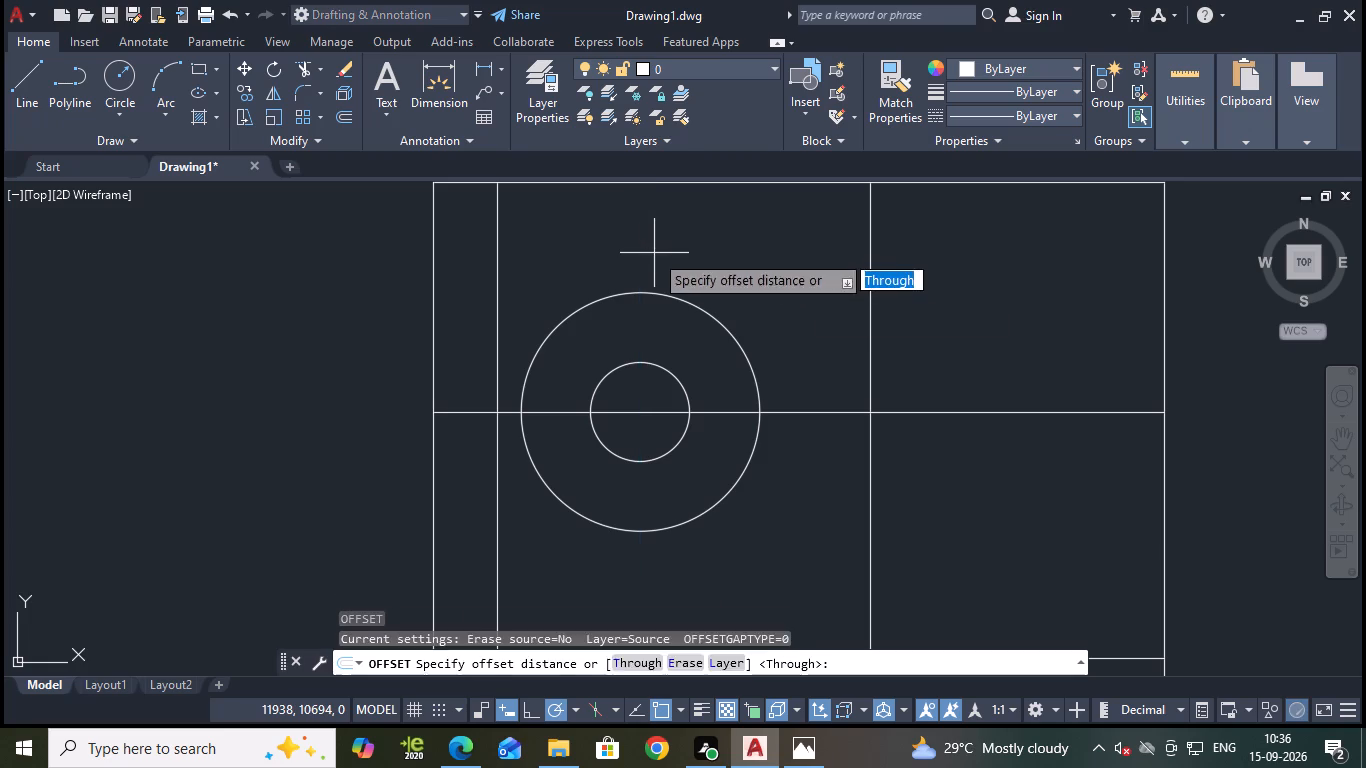
key(Return)
click(865, 271)
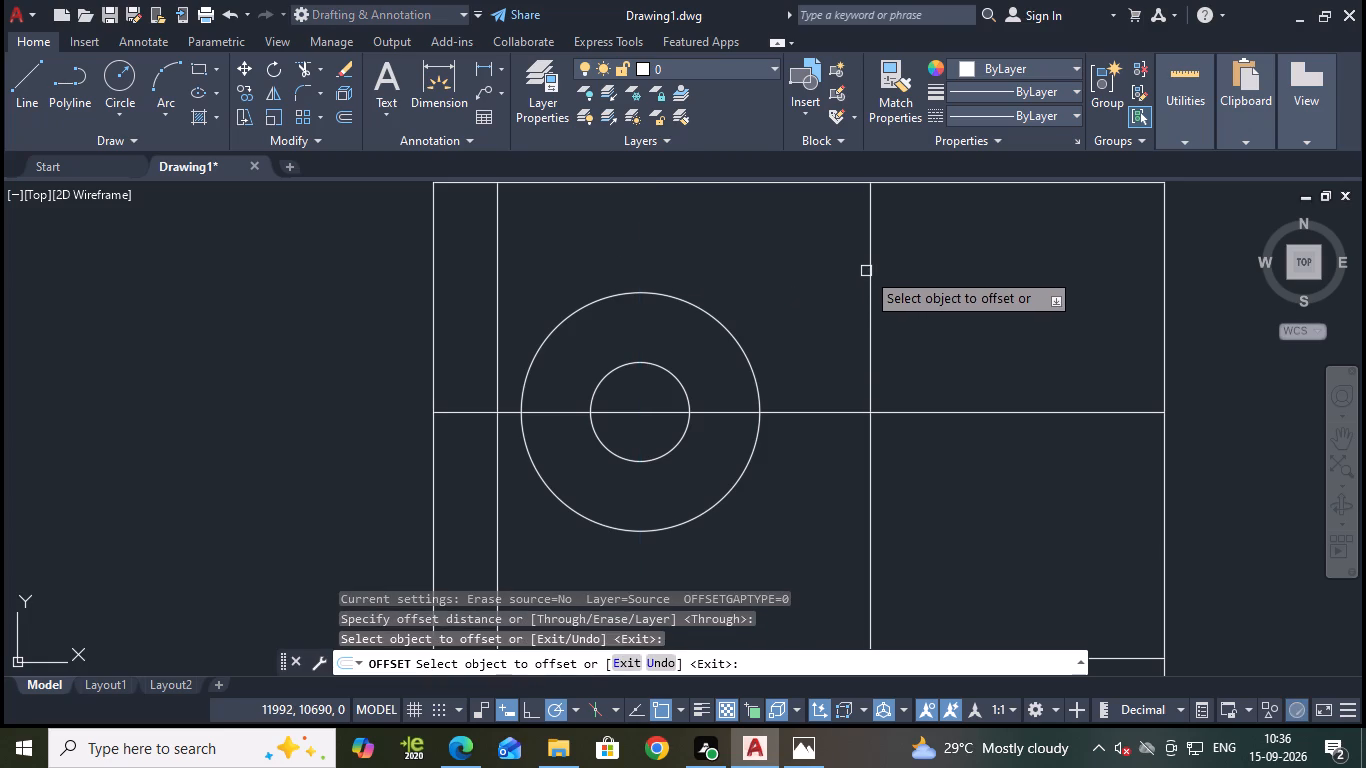
click(870, 271)
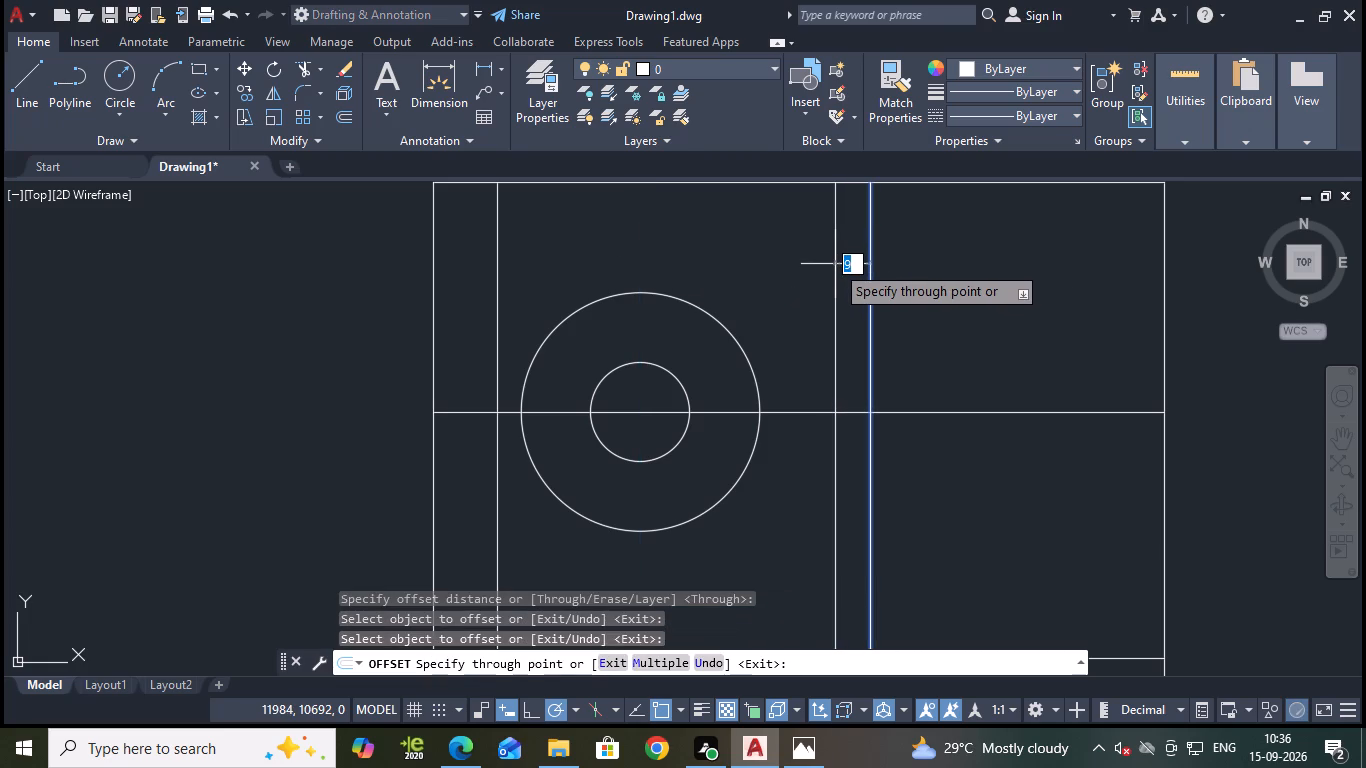
text(50)
key(Return)
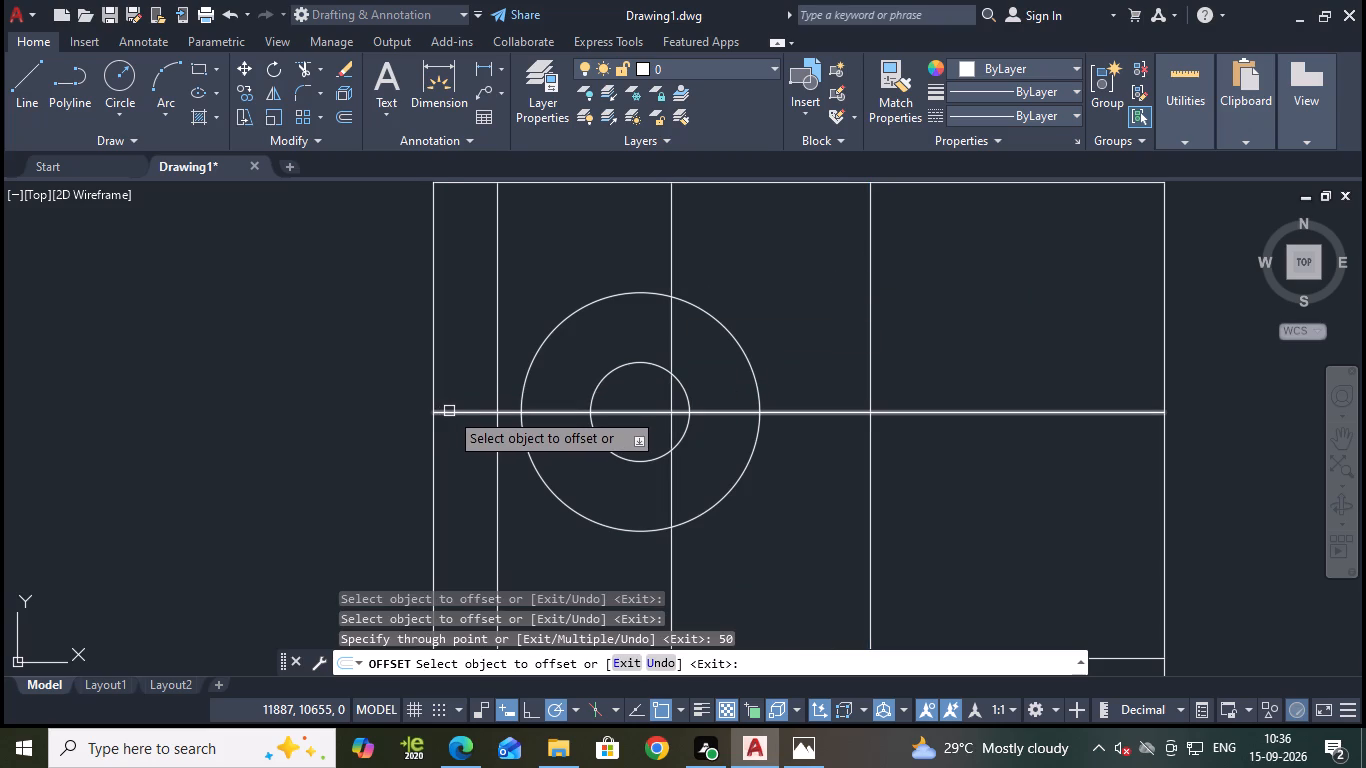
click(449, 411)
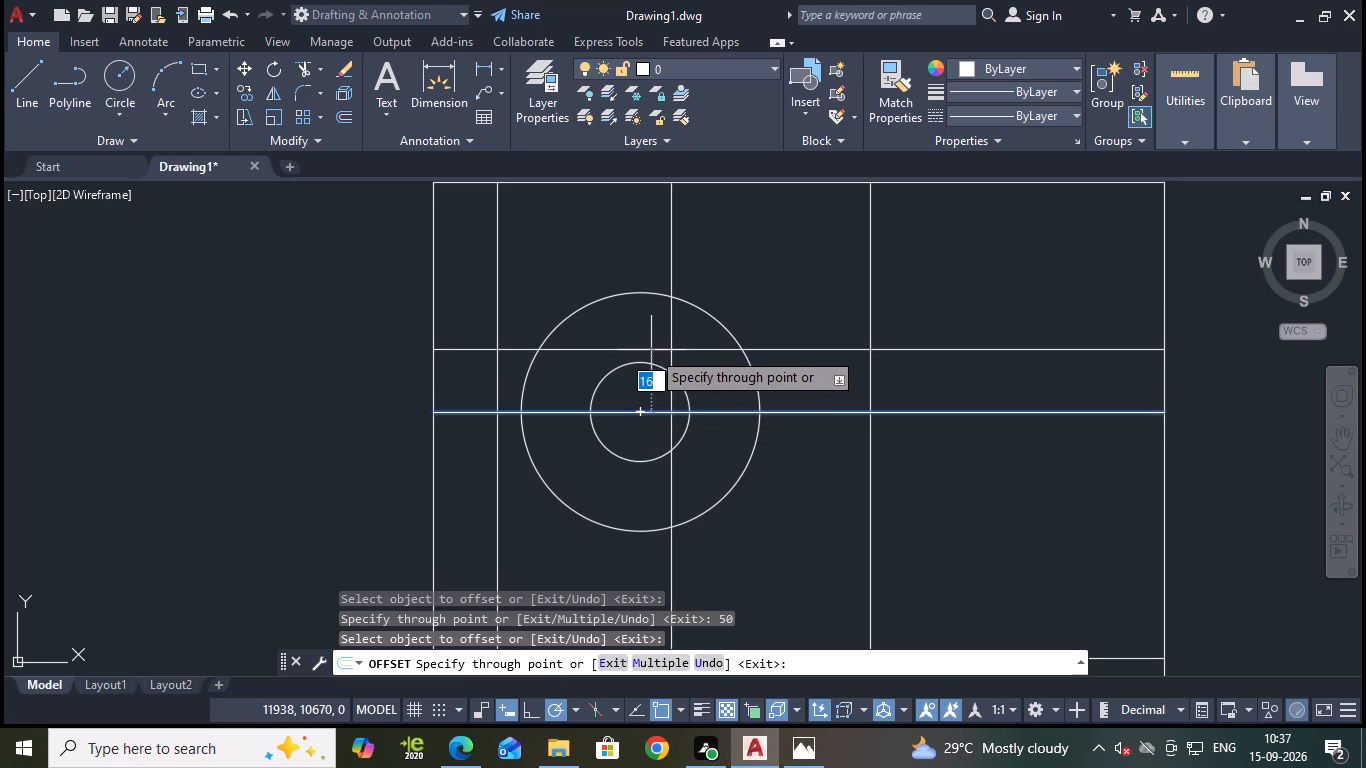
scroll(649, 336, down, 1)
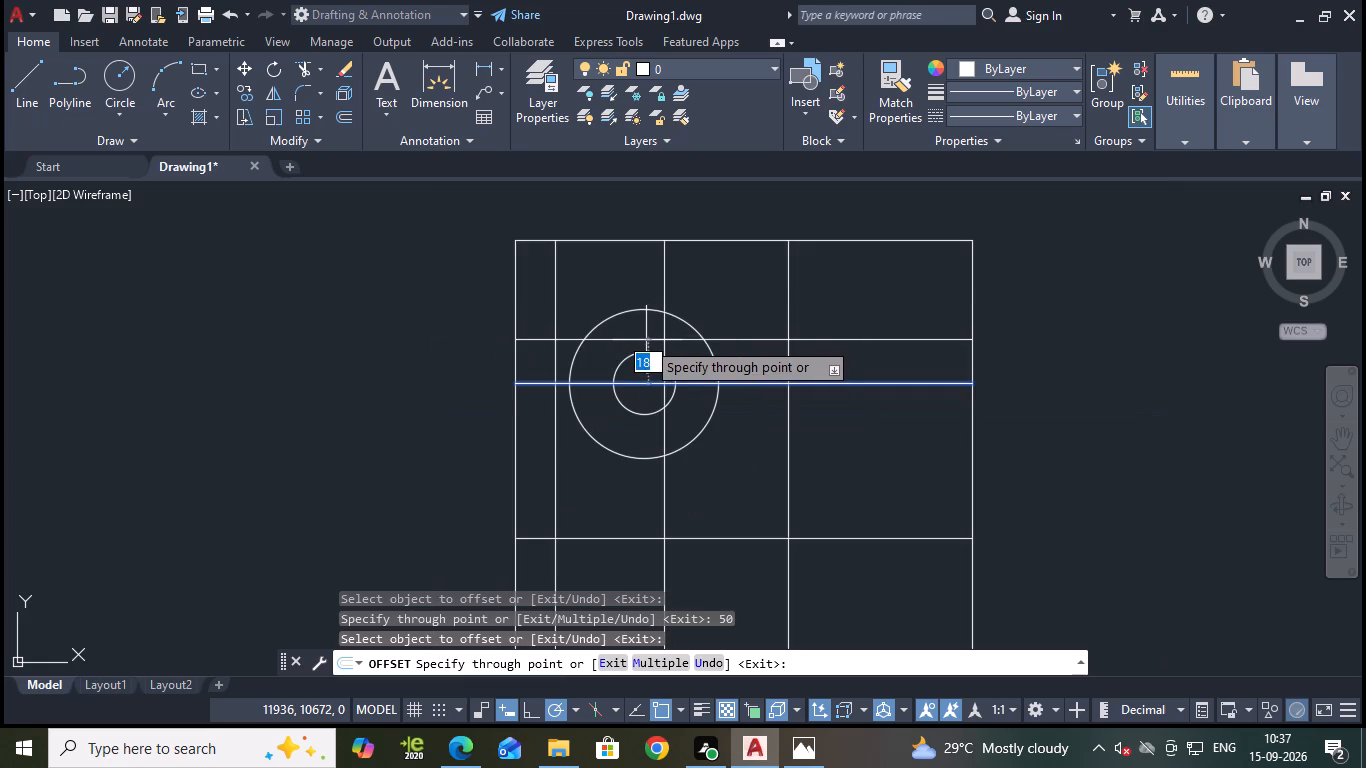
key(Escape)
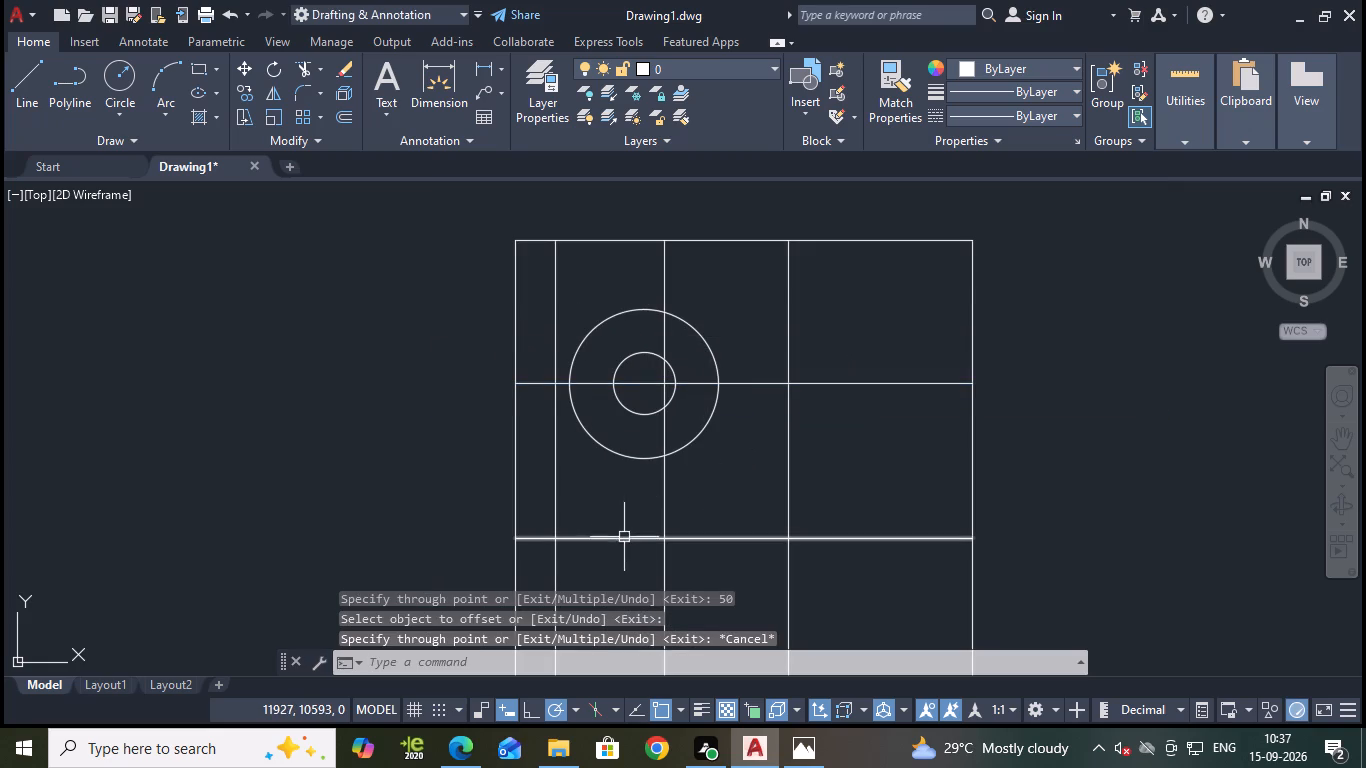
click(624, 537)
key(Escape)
Offset the horizontal line below the concentric circles 38 mm upward.
key(o)
key(Return)
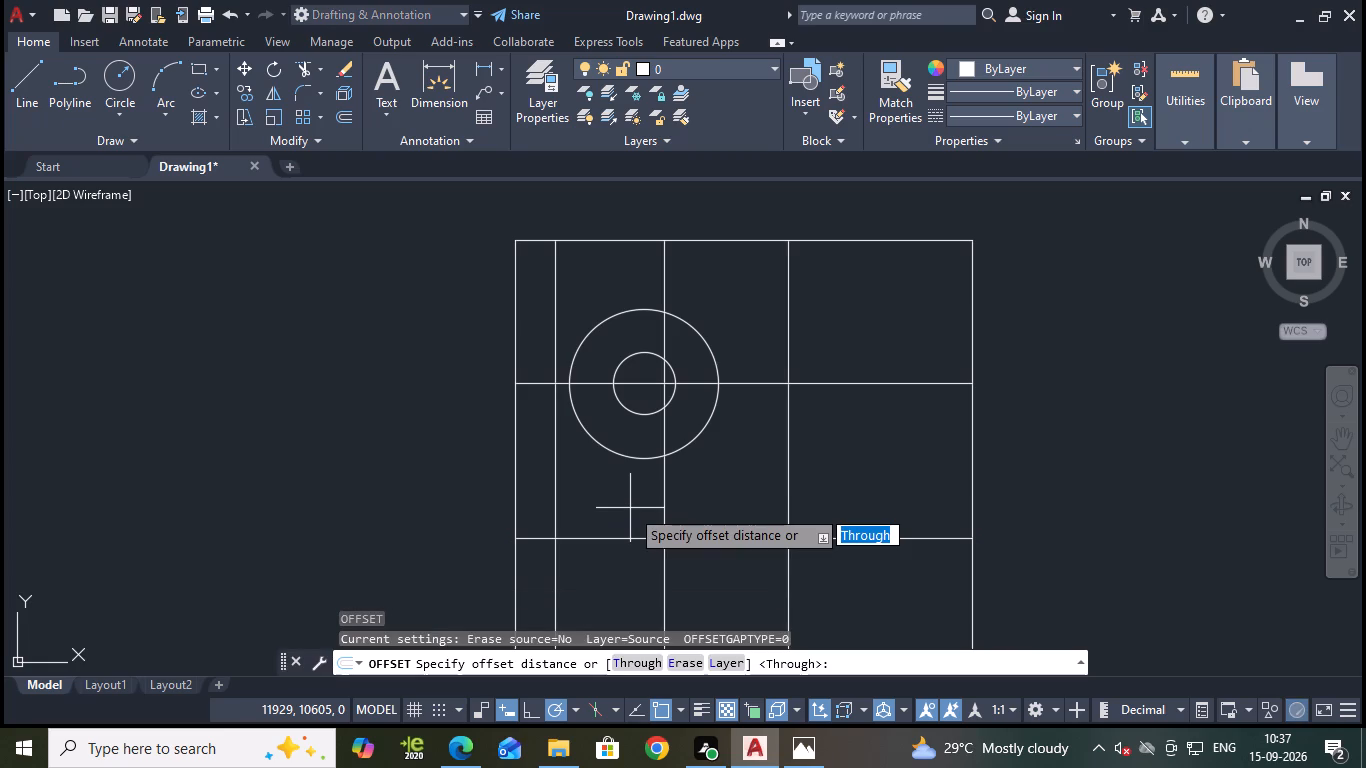
key(Return)
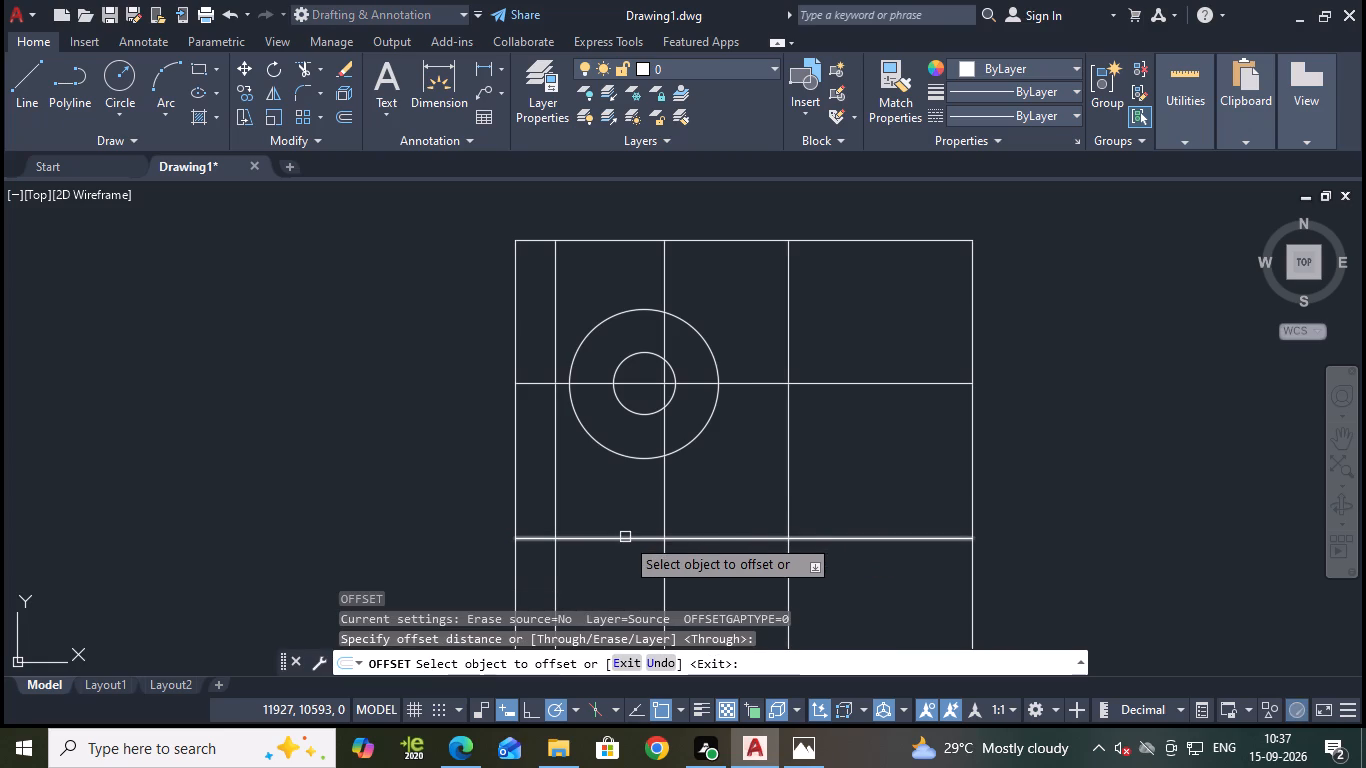
click(625, 537)
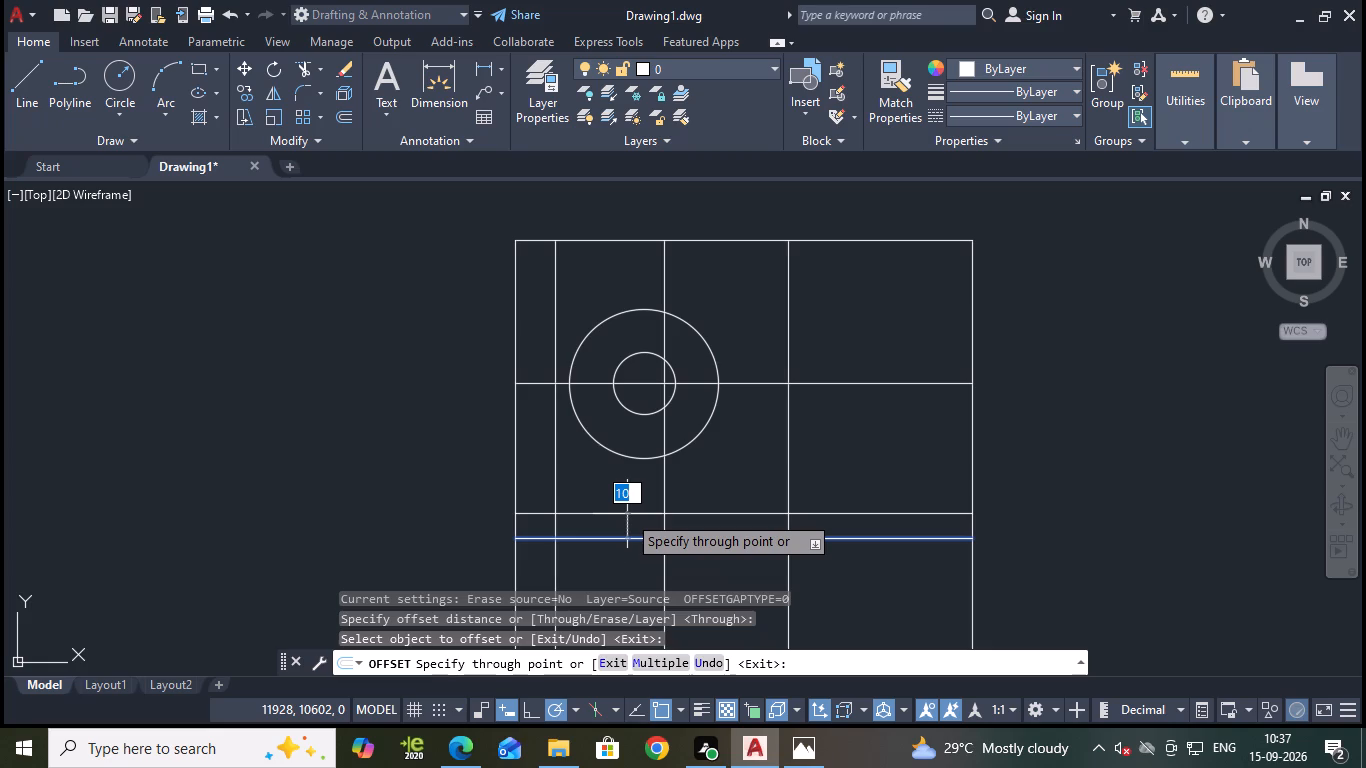
text(38)
key(Return)
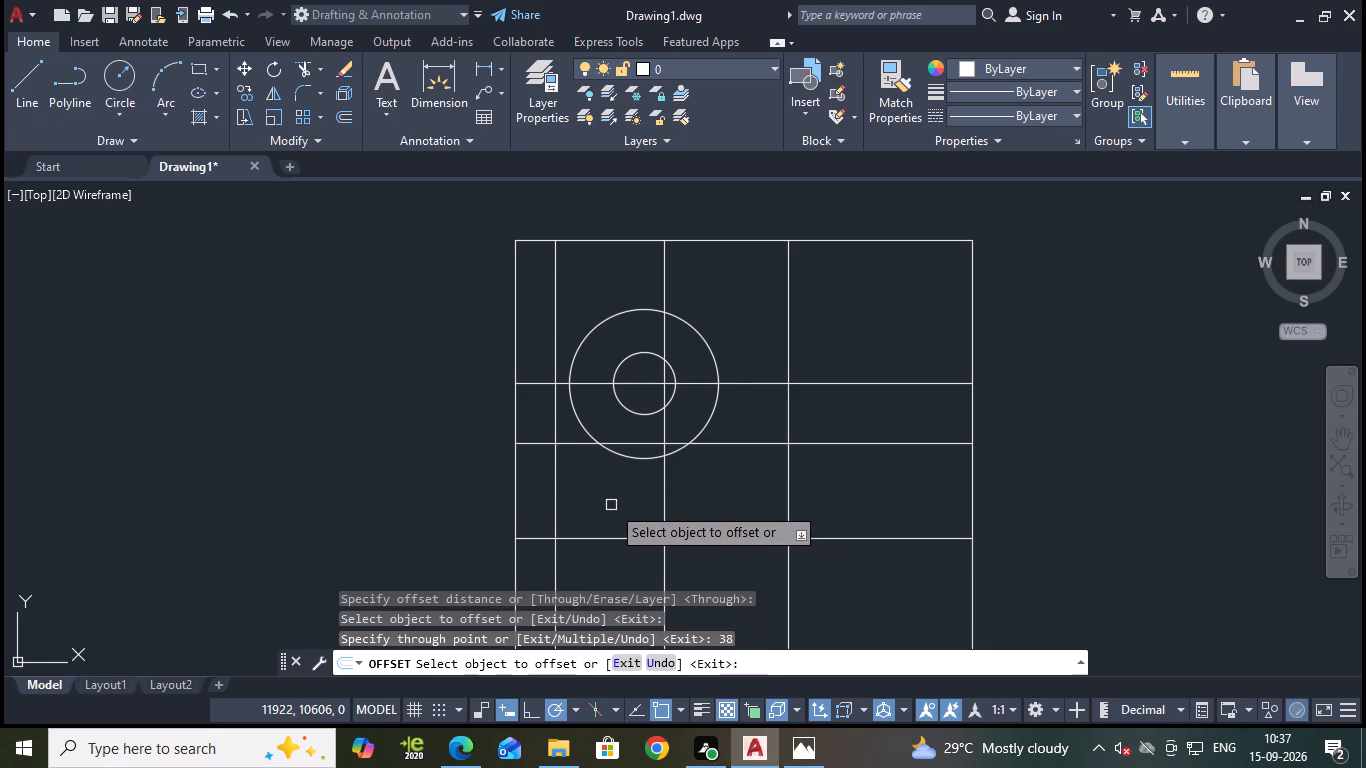
key(Escape)
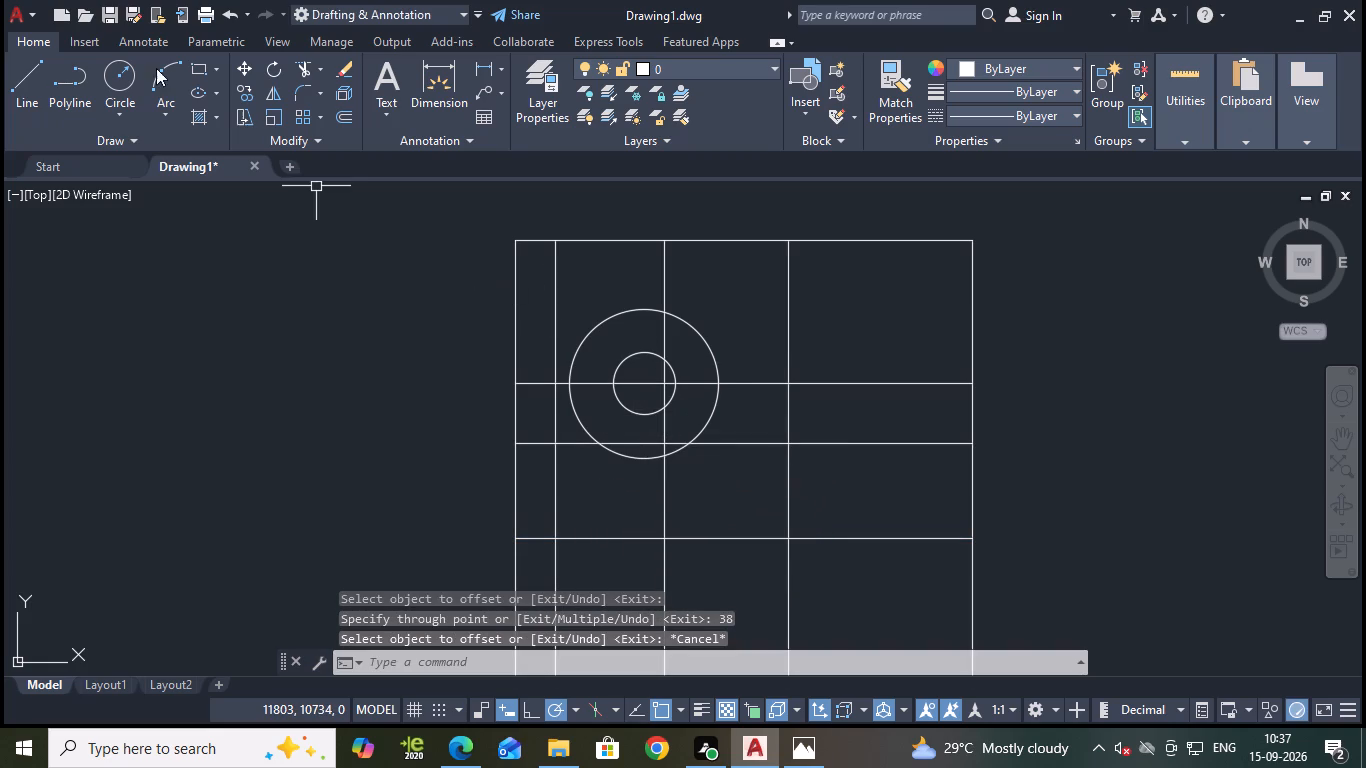
Draw a circle of radius 12 mm where the 50 mm vertical offset meets the 38 mm horizontal offset line.
click(116, 75)
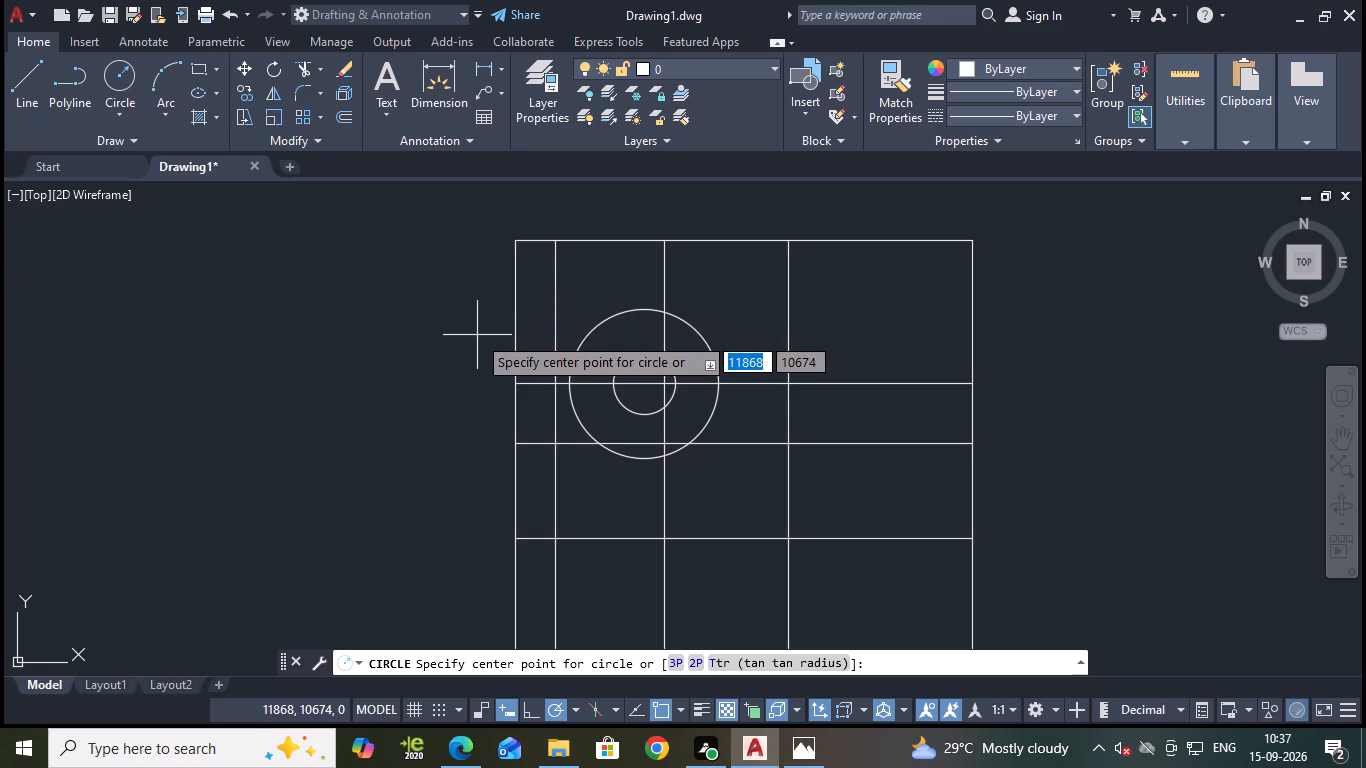
click(664, 441)
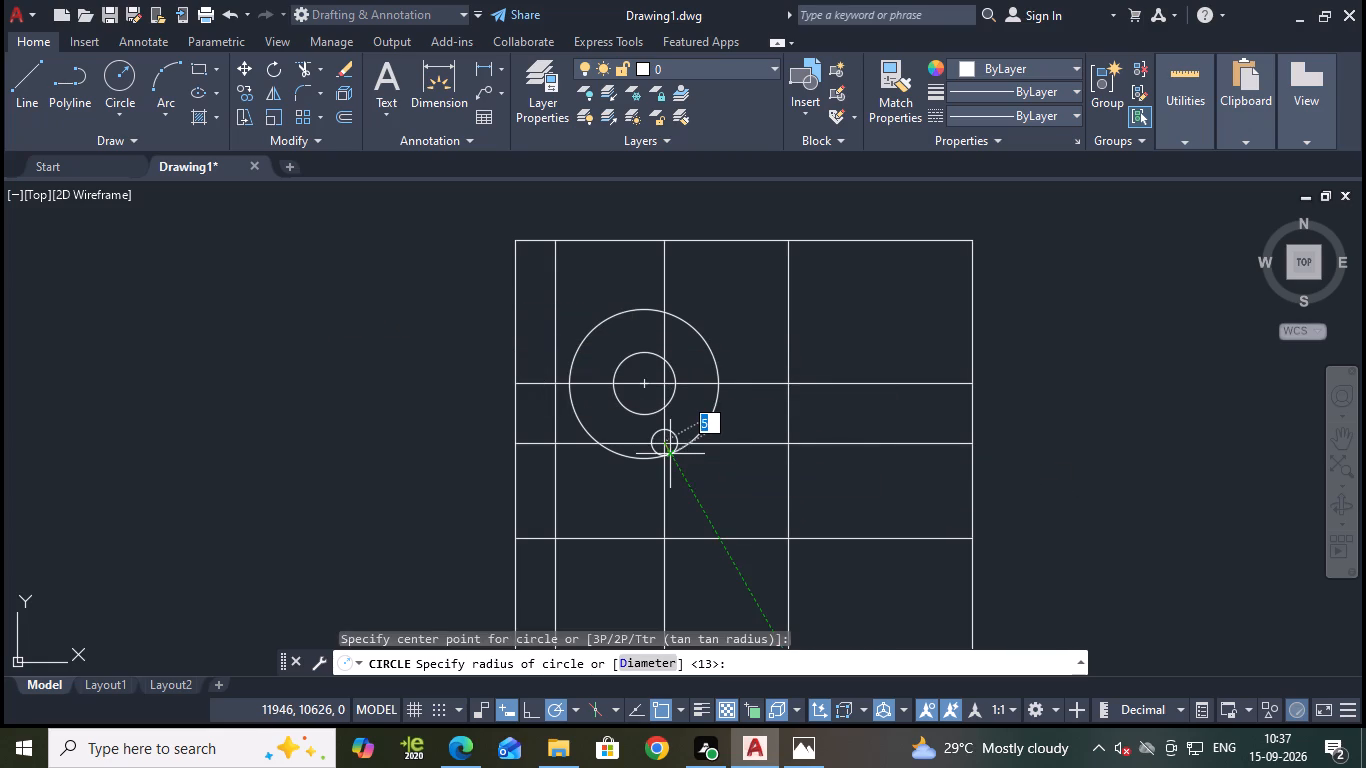
text(12)
key(Return)
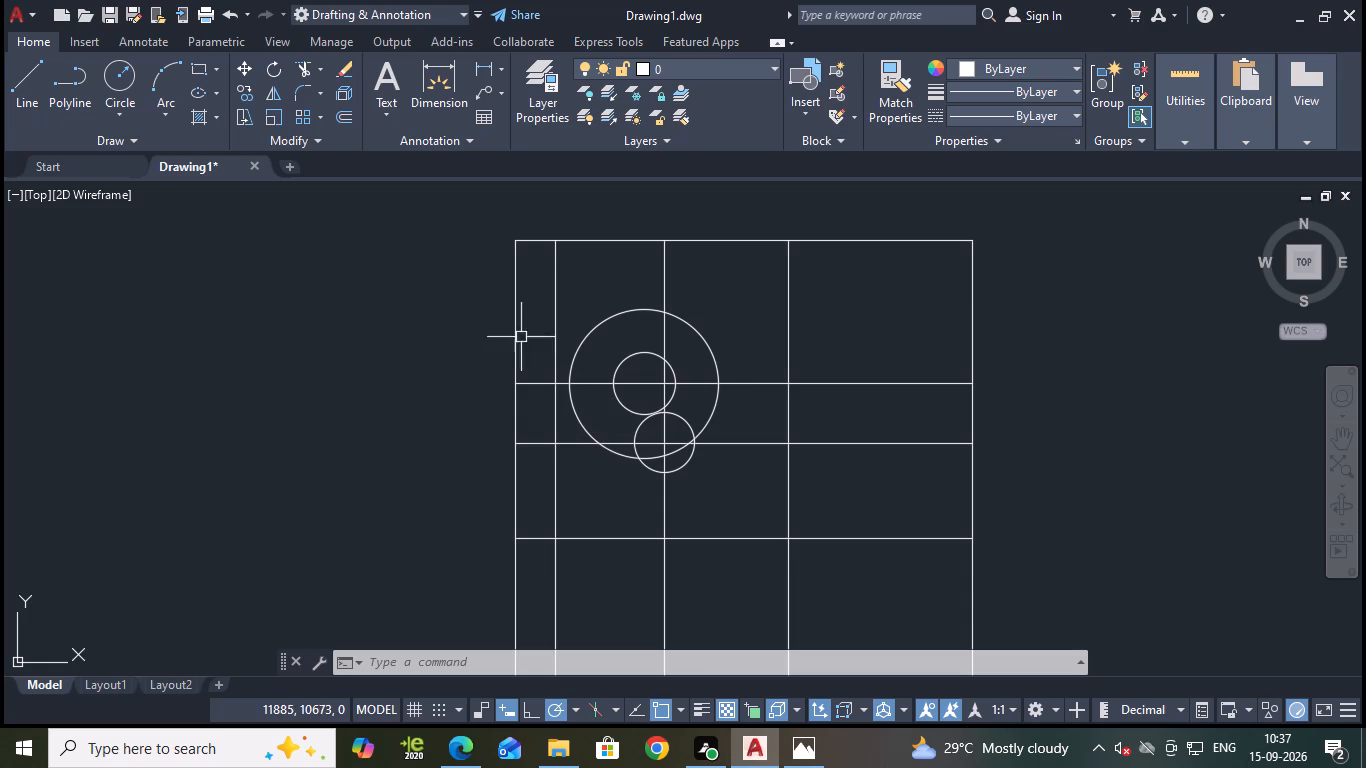
Draw a concentric circle of radius 6 mm inside the 12 mm radius circle.
key(space)
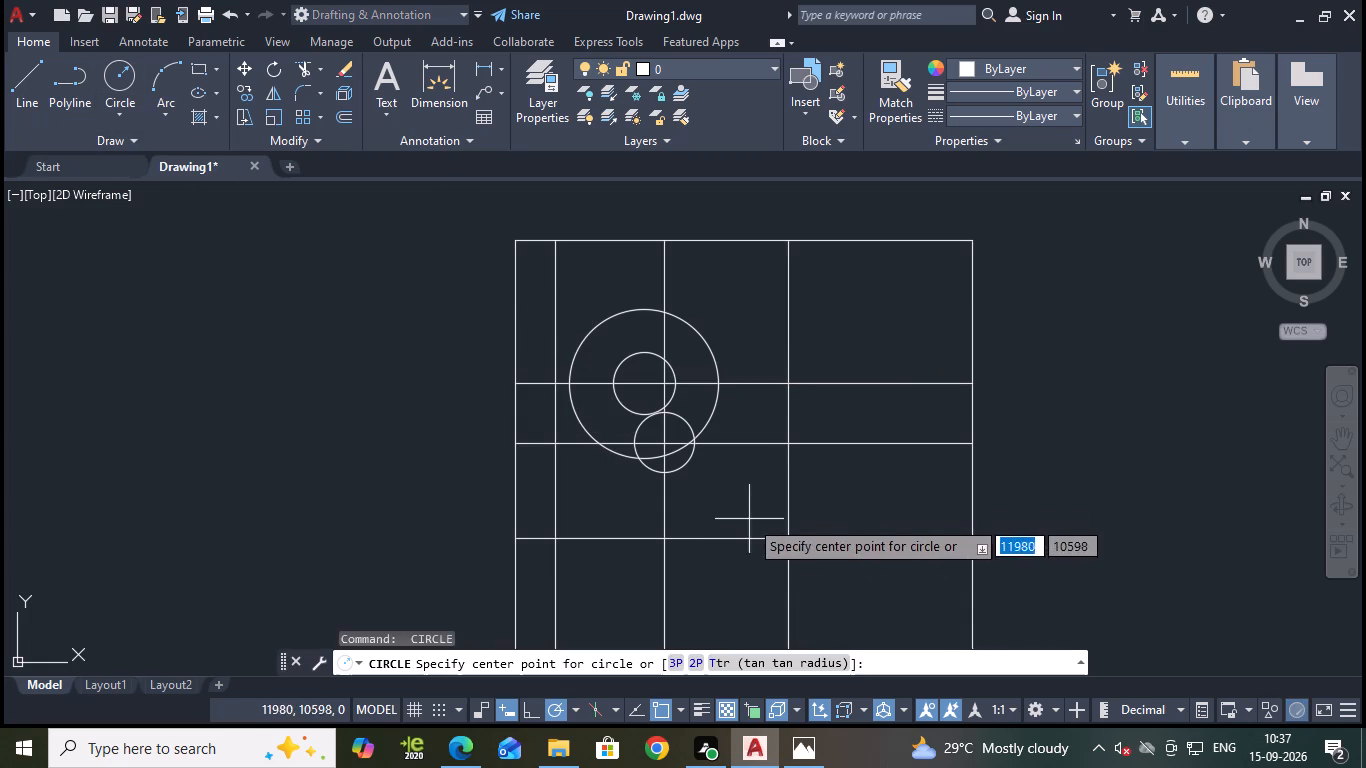
click(664, 443)
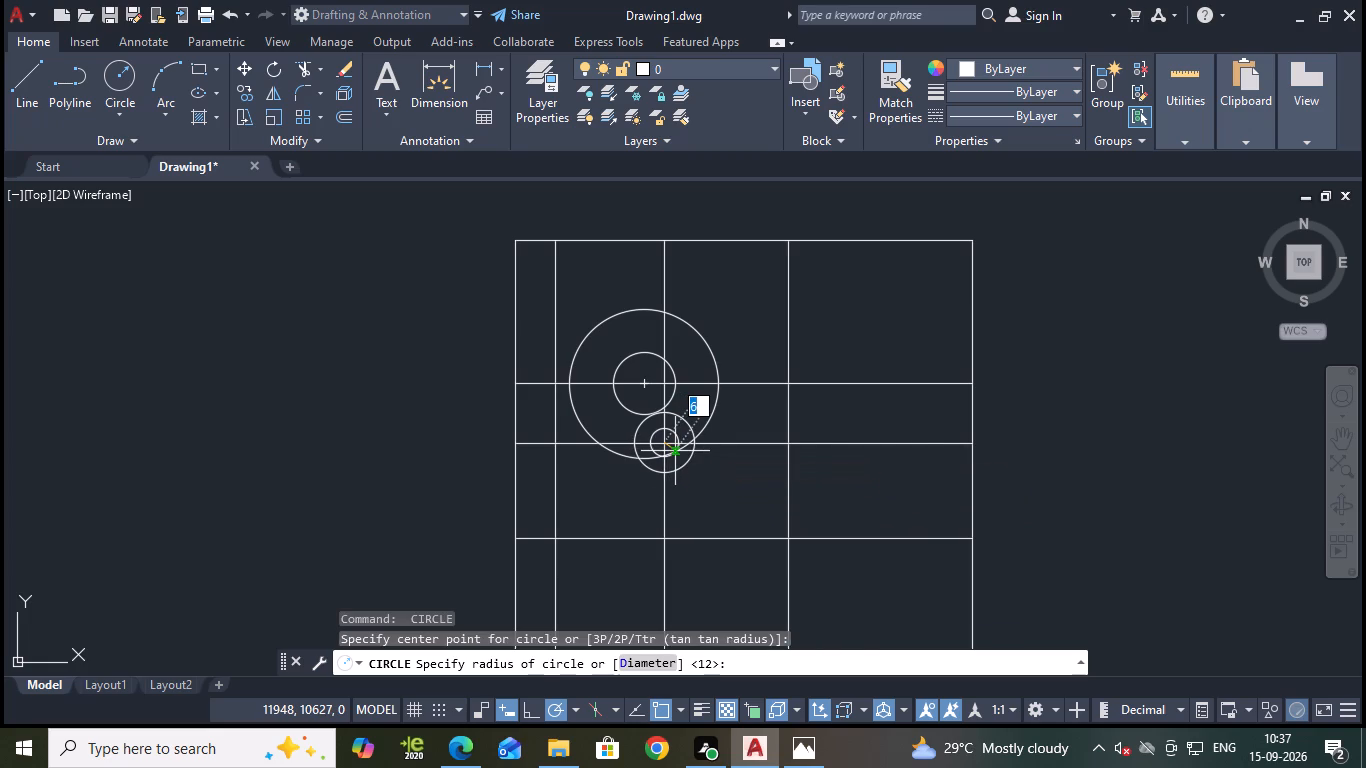
key(6)
key(Return)
scroll(730, 424, up, 2)
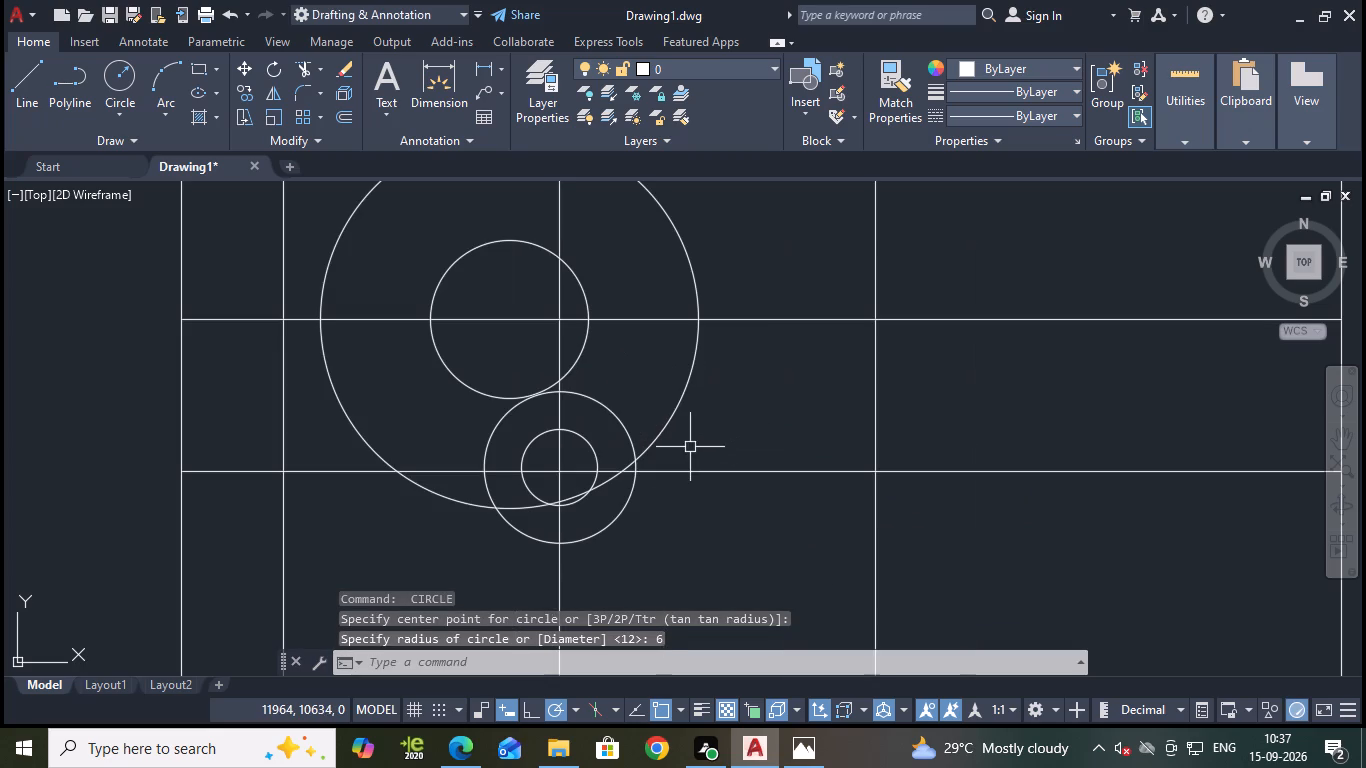
key(Escape)
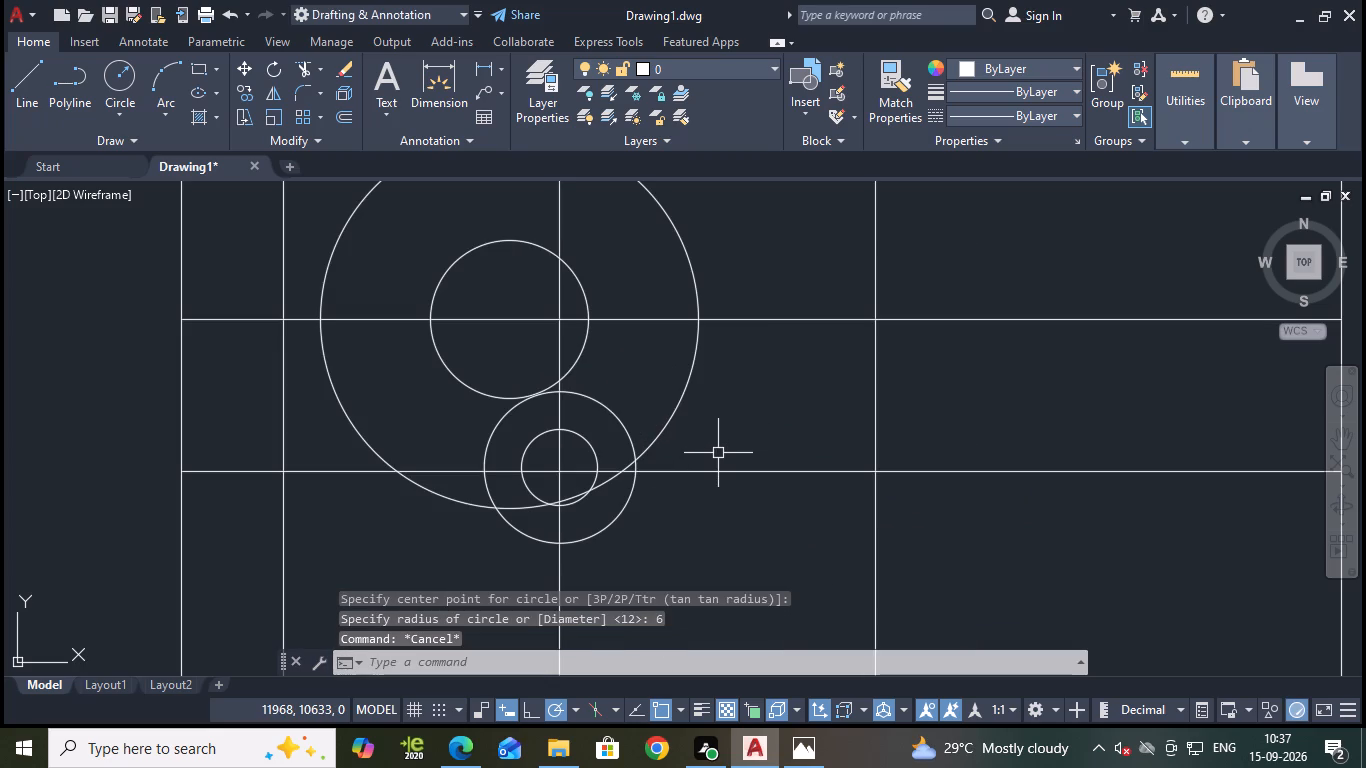
Save the drawing as Drawing1.dwg in the 15-9-26 folder inside the desktop folder vamsi 12-9-26.
key(ctrl+s)
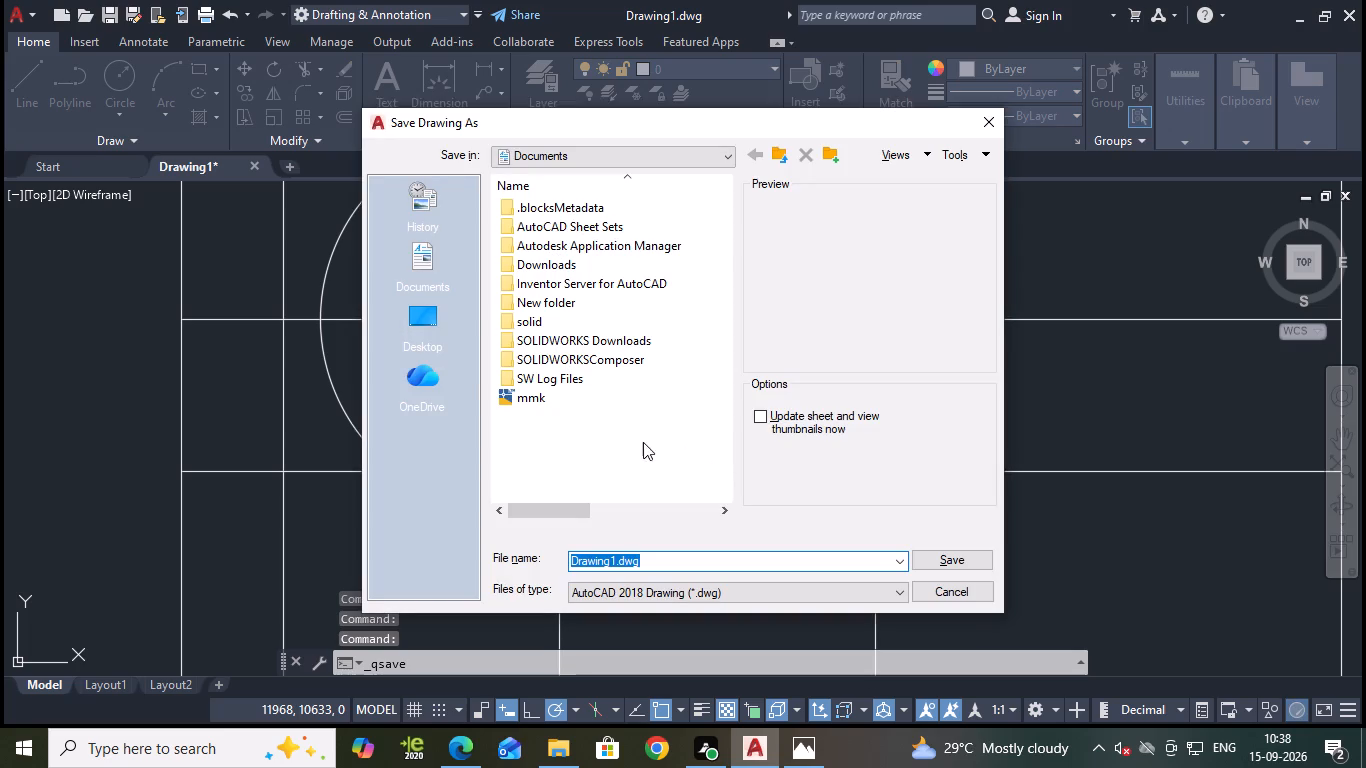
double_click(395, 328)
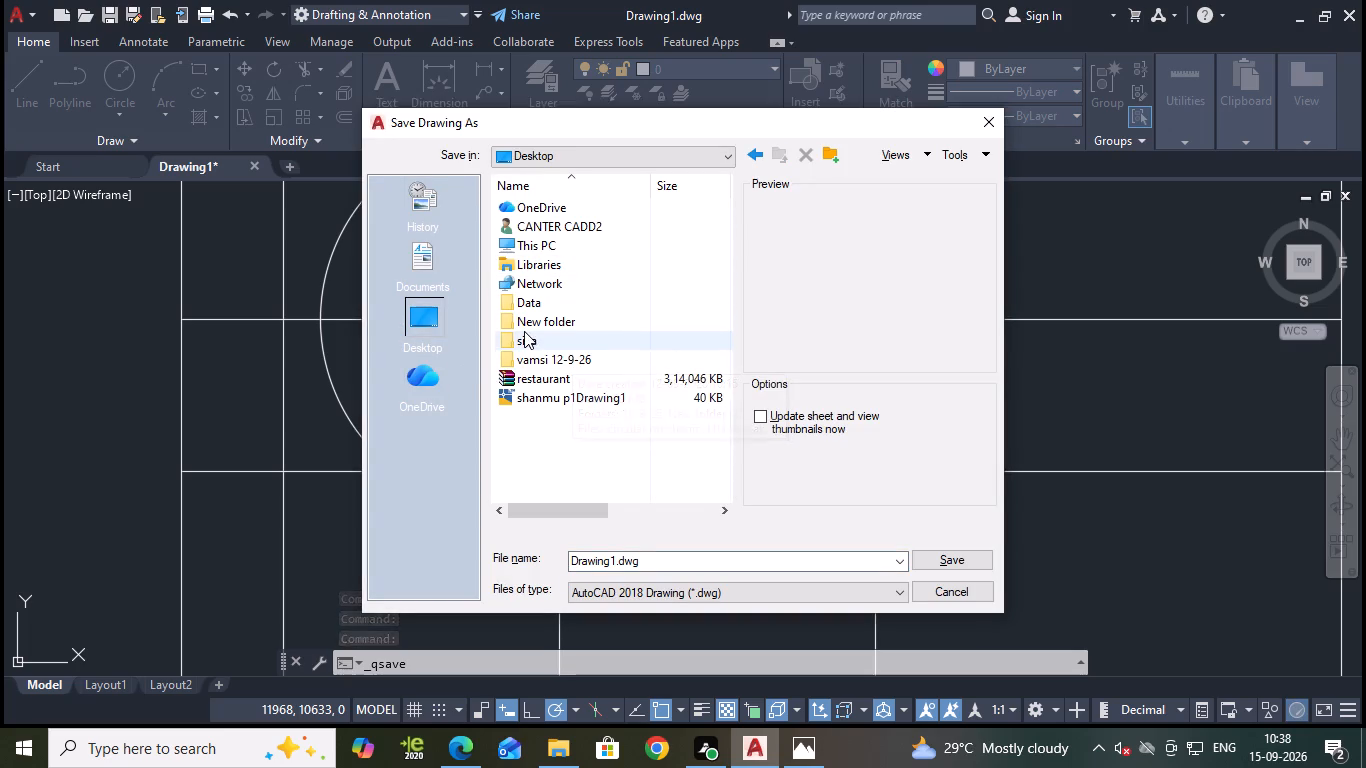
scroll(620, 287, down, 1)
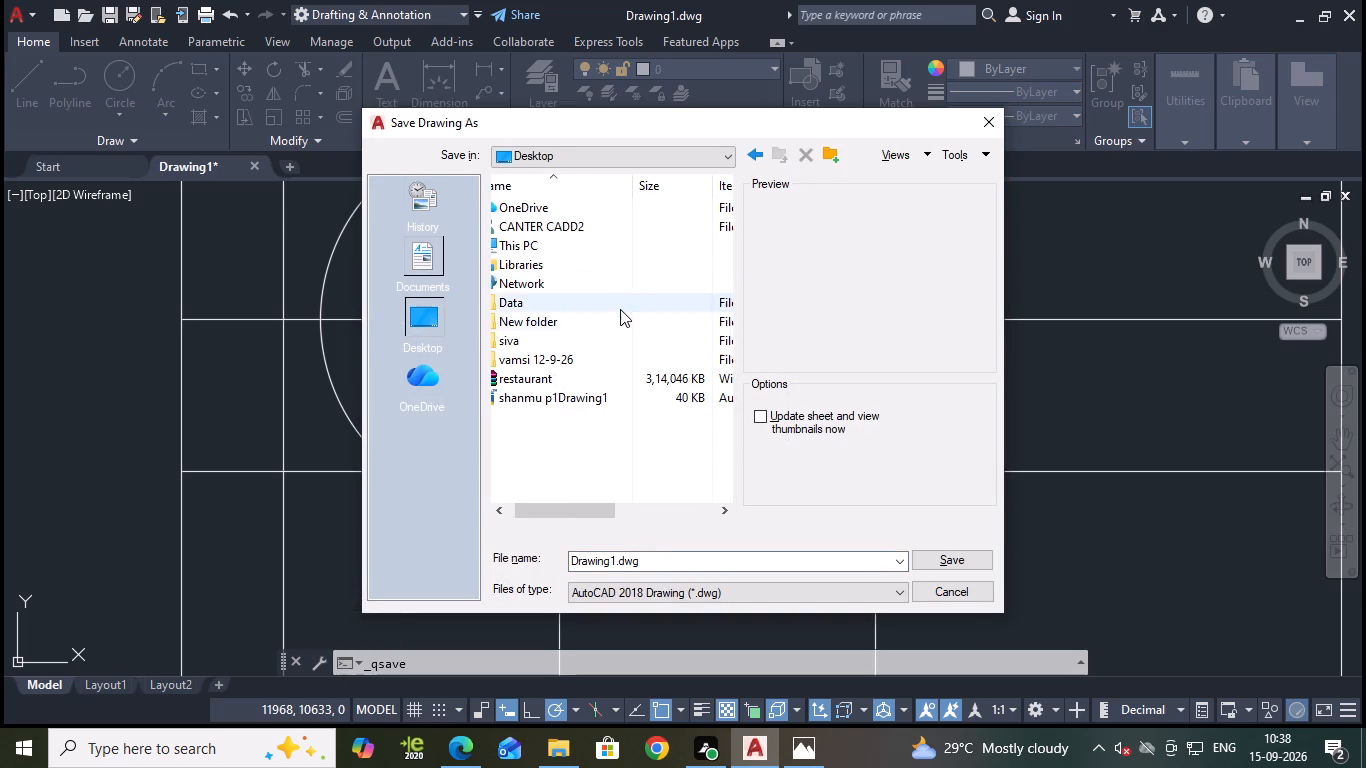
scroll(581, 383, up, 1)
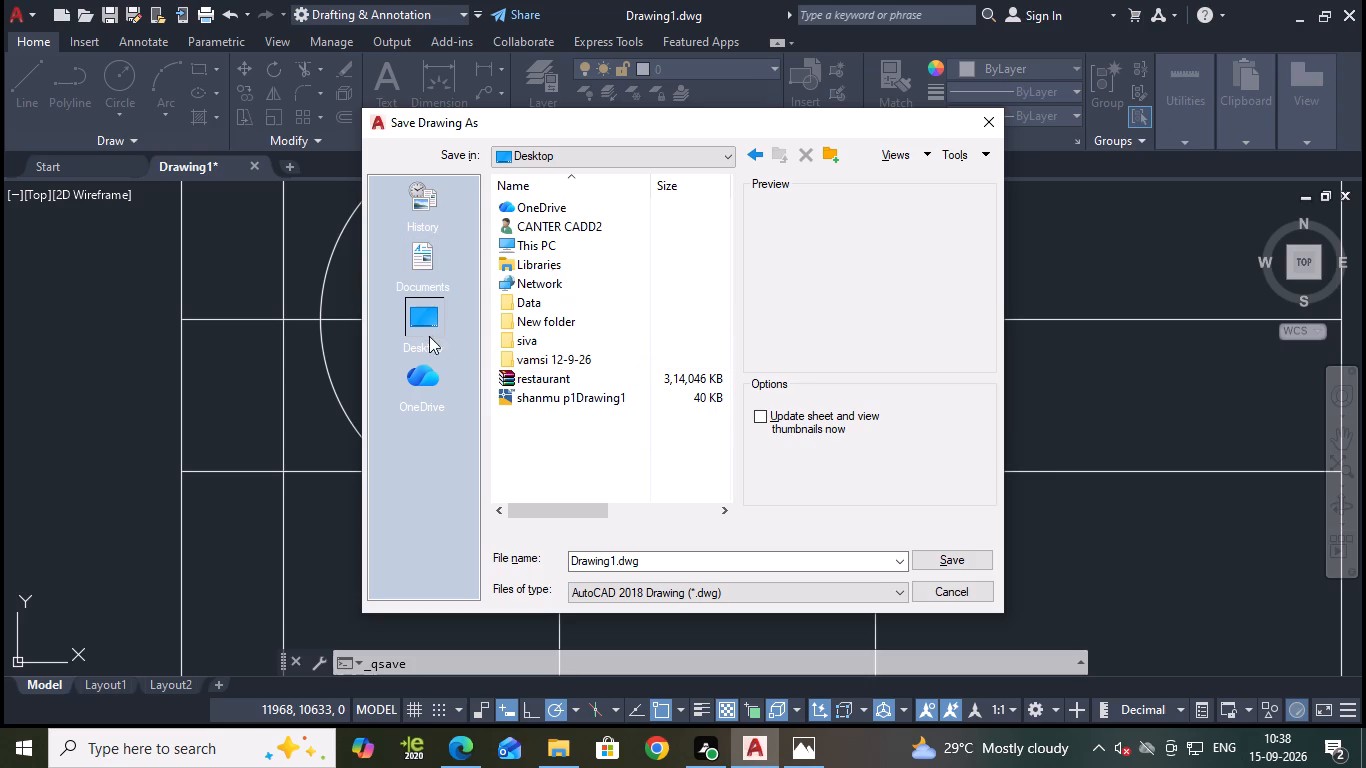
double_click(565, 244)
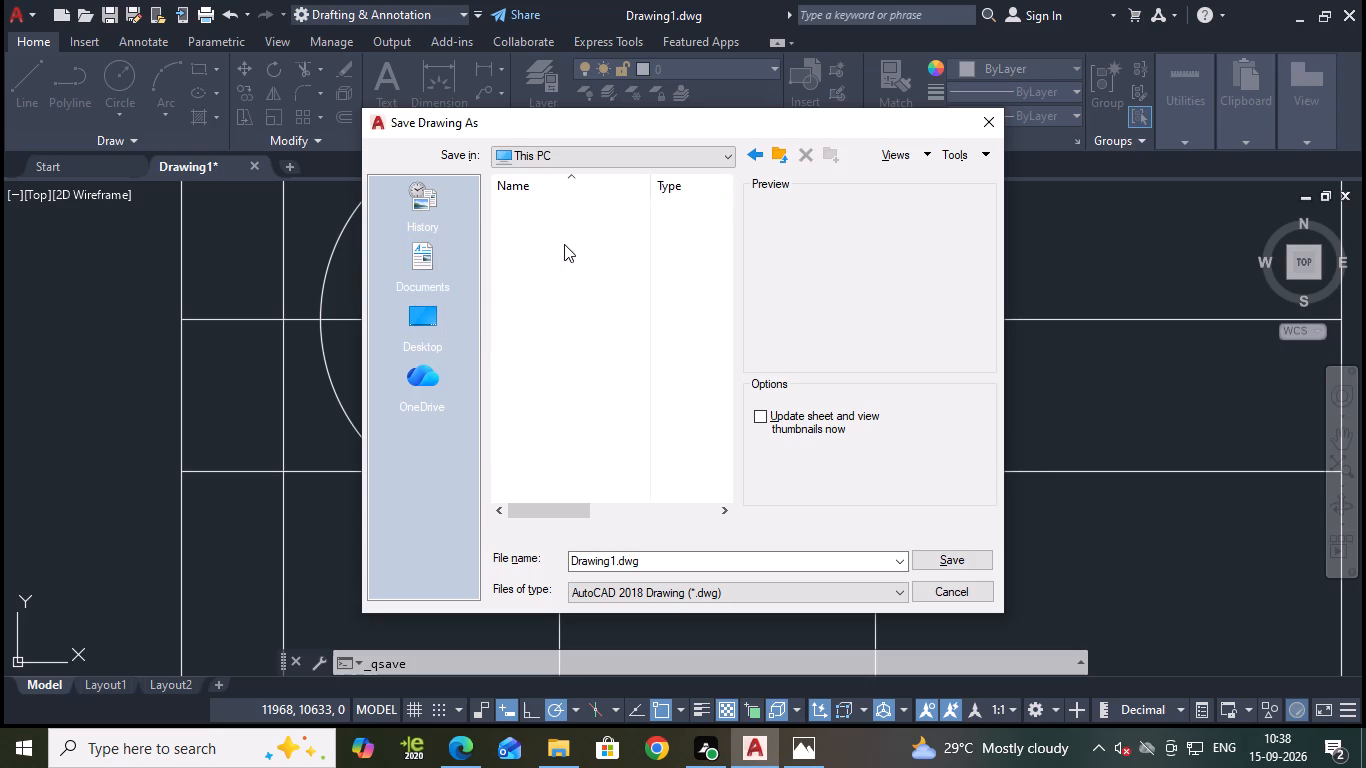
double_click(416, 284)
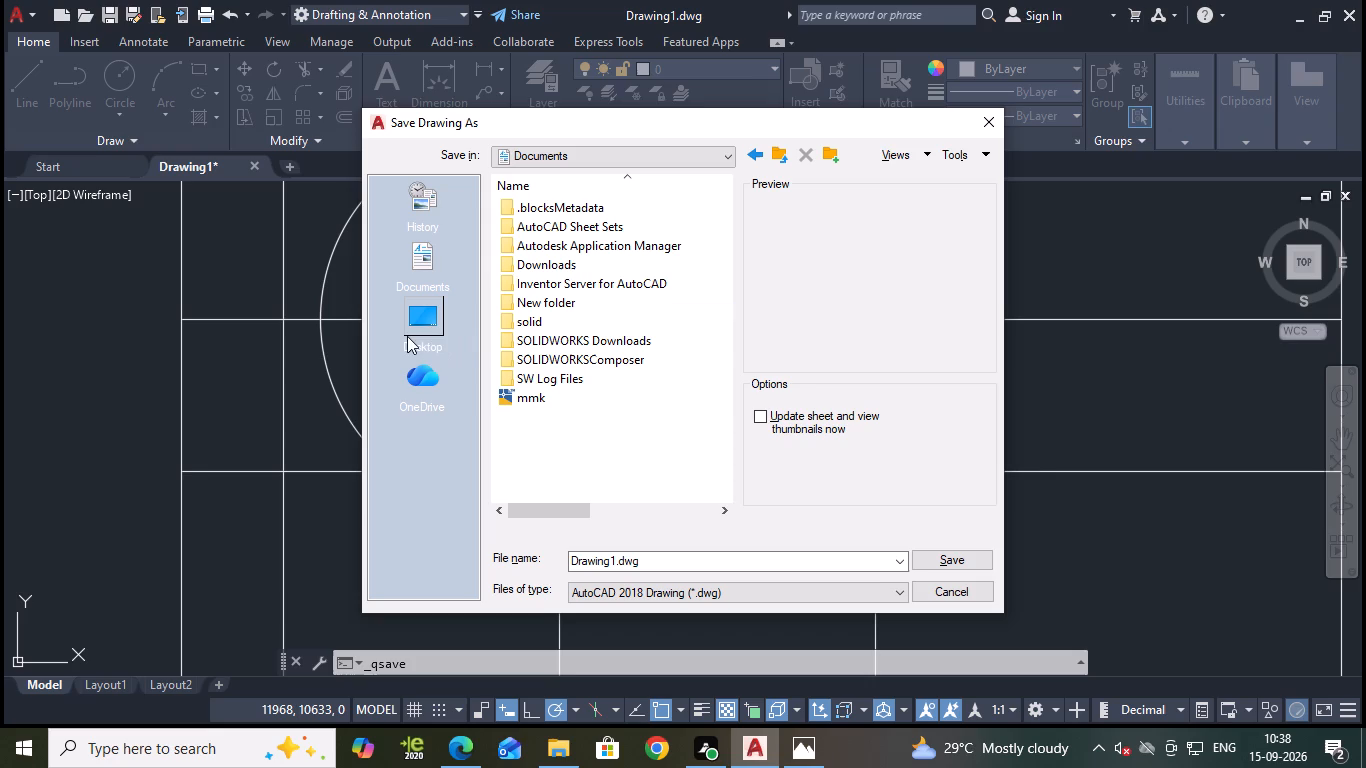
double_click(428, 326)
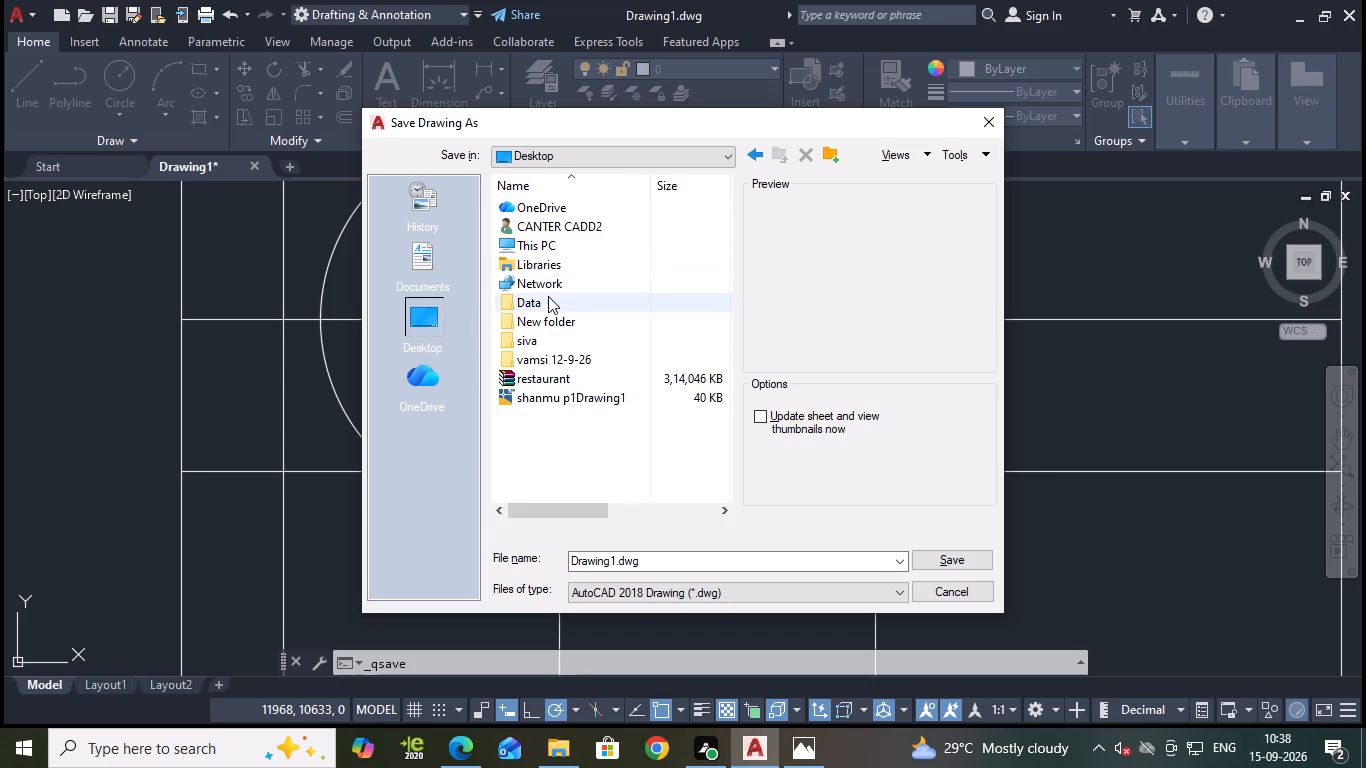
double_click(564, 363)
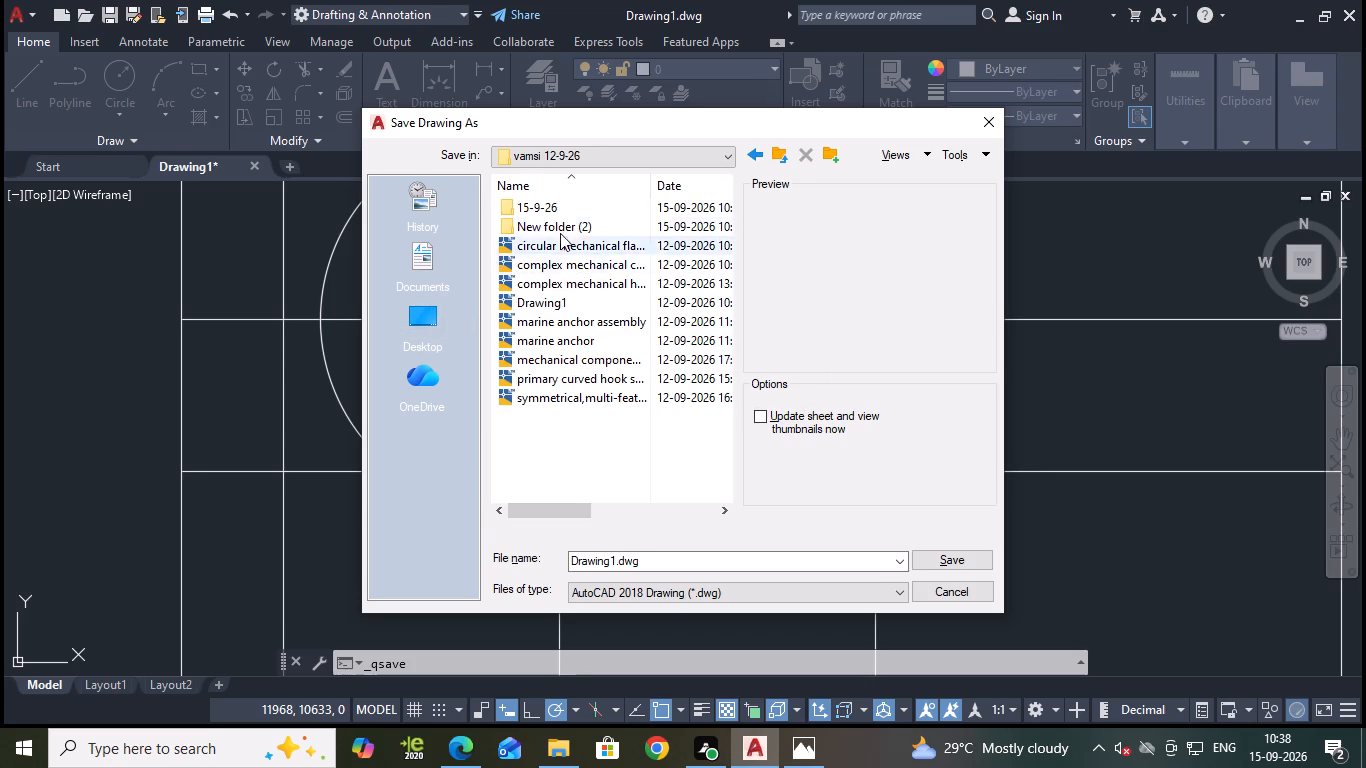
double_click(530, 209)
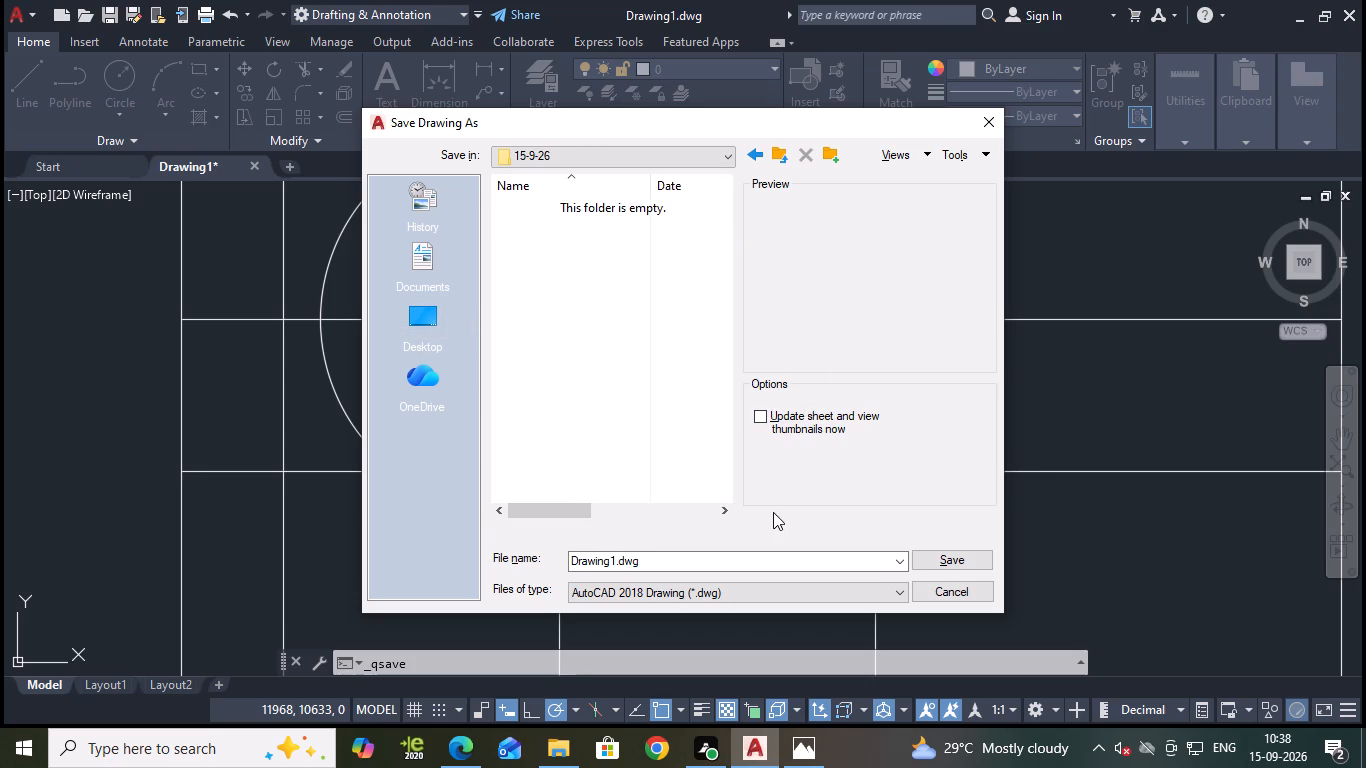
click(962, 567)
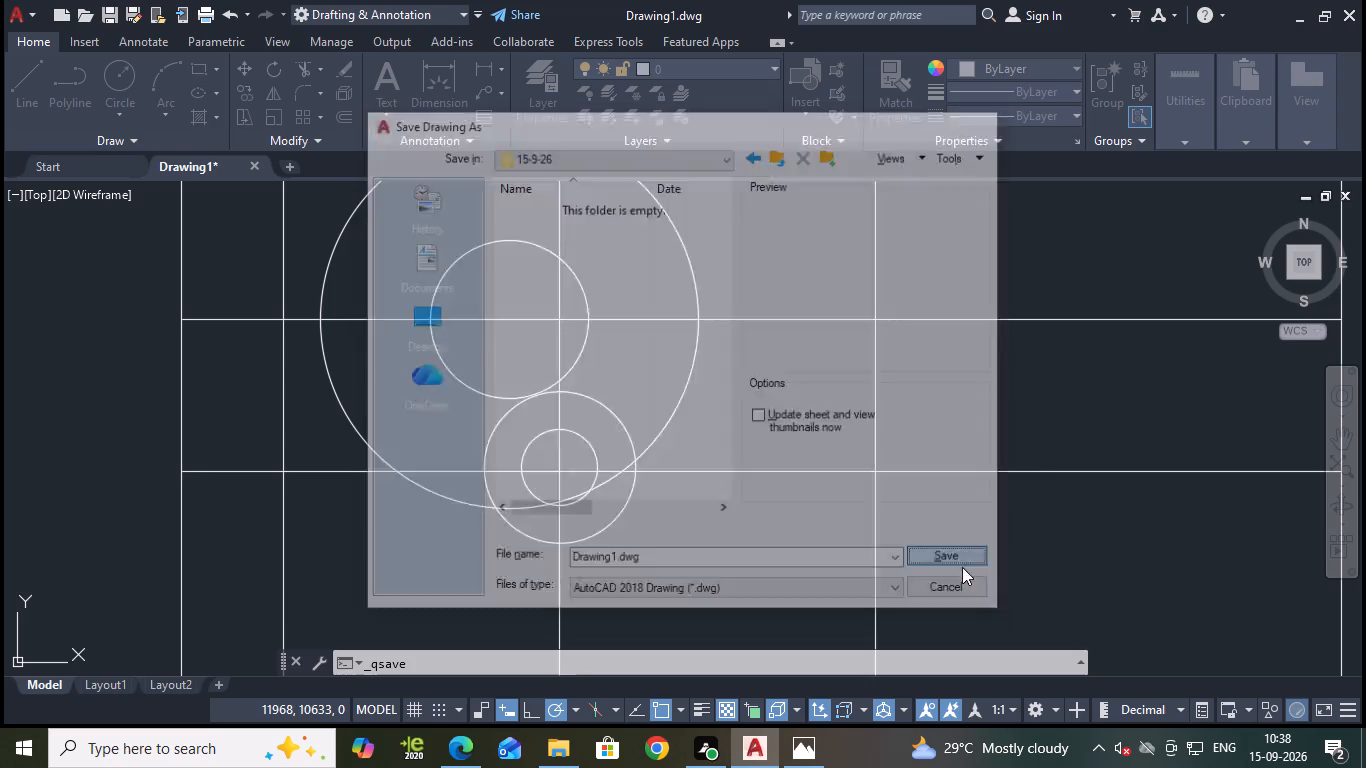
key(Escape)
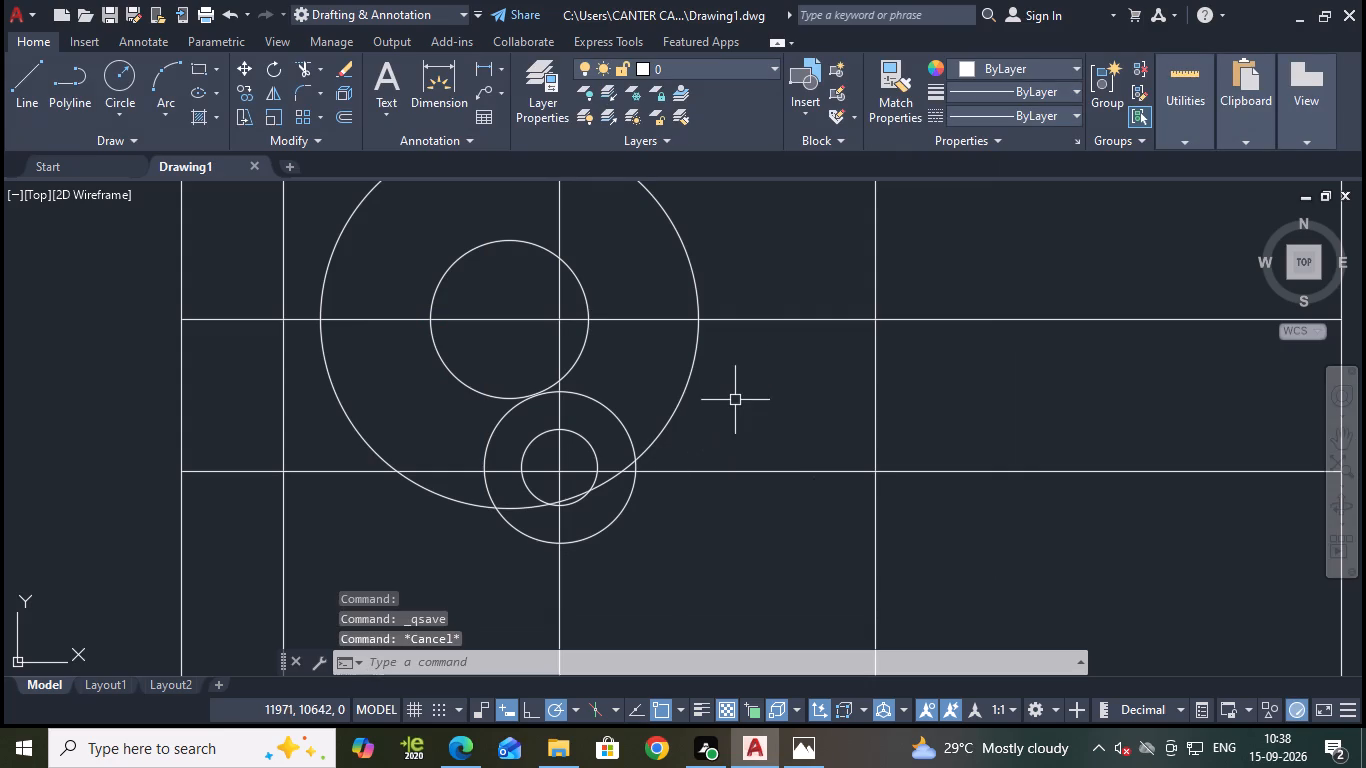
Save the drawing again under its current name.
scroll(722, 429, up, 2)
scroll(714, 432, down, 1)
middle_drag(719, 436, 745, 455)
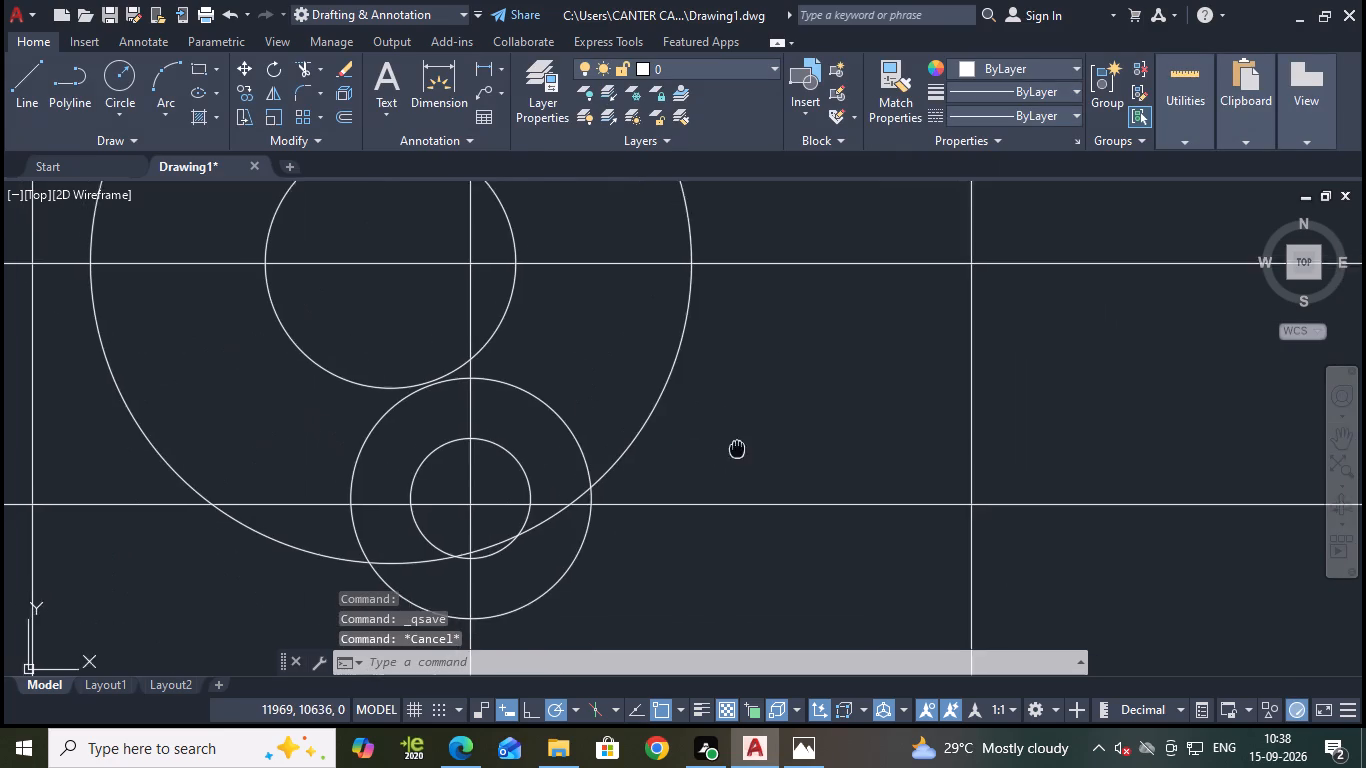
middle_drag(745, 455, 787, 470)
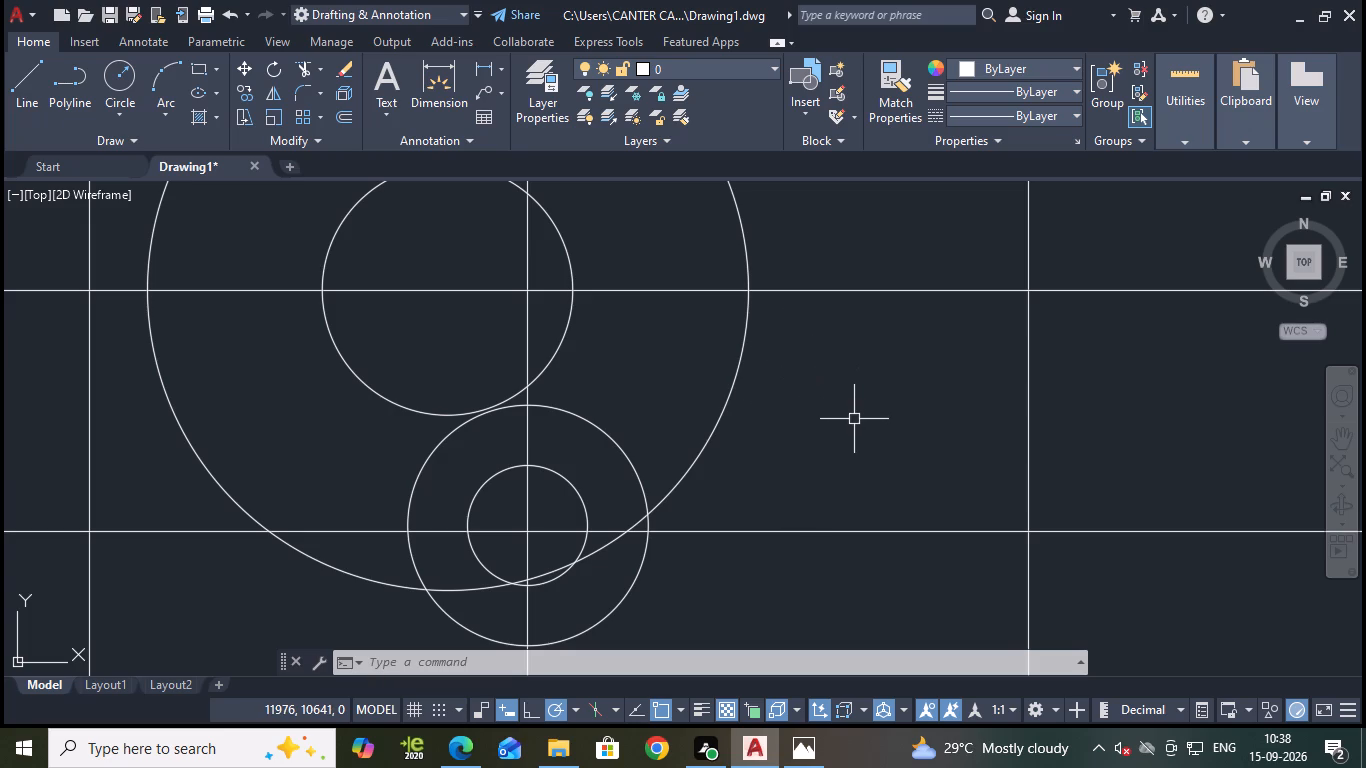
scroll(840, 433, down, 1)
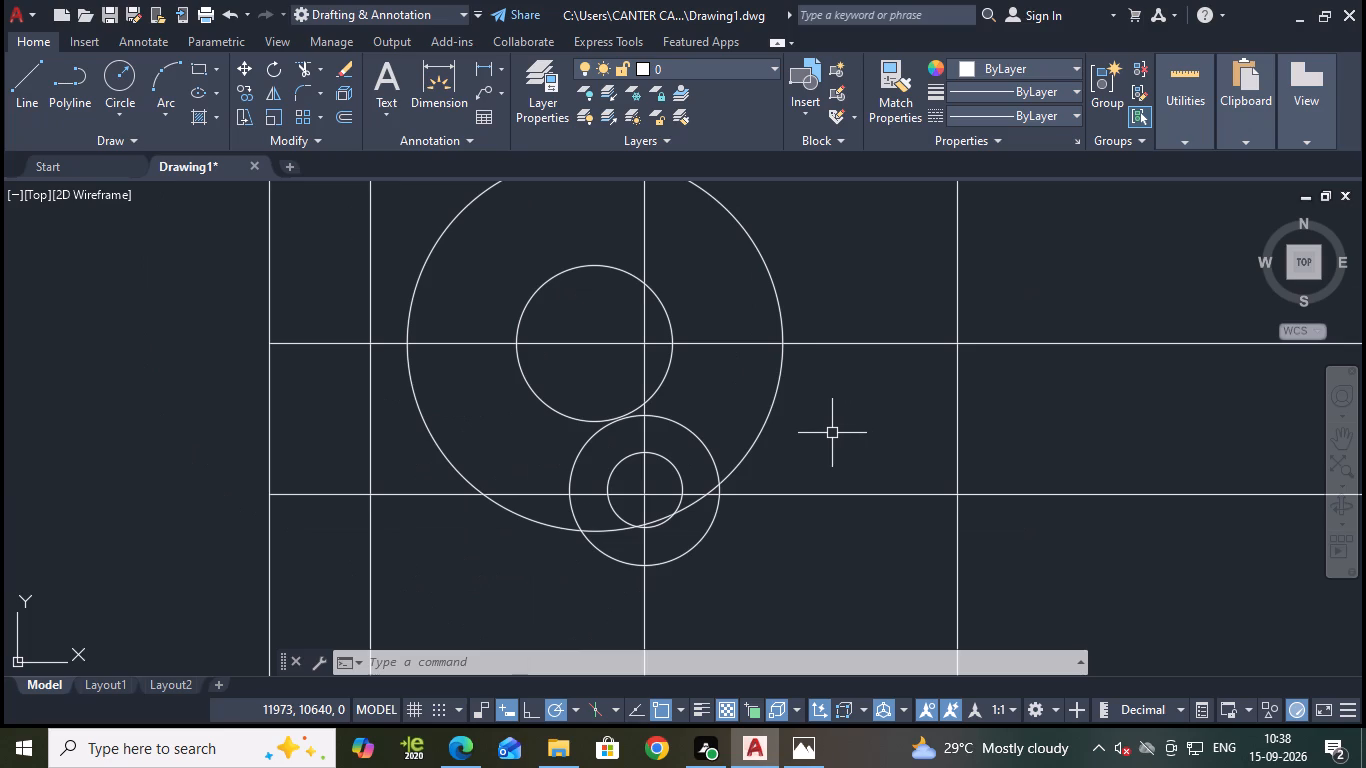
key(ctrl+s)
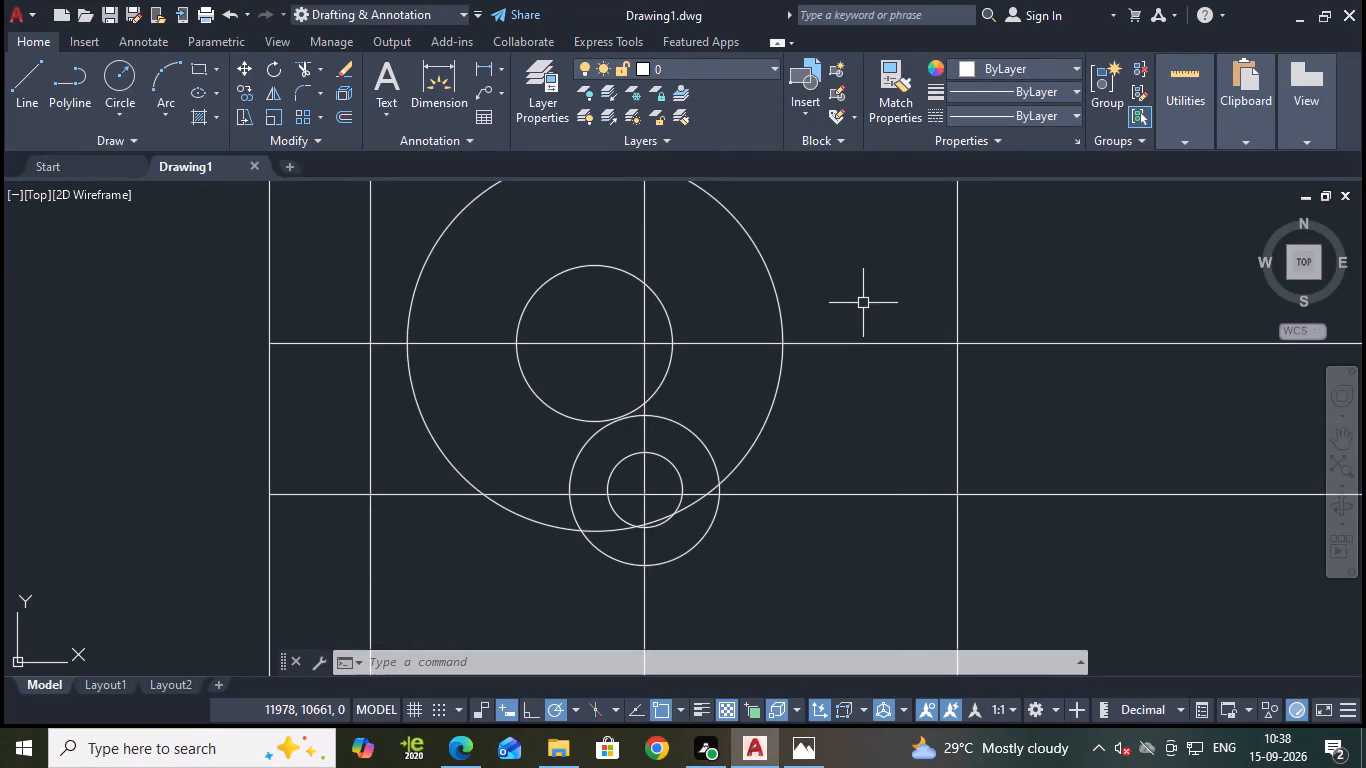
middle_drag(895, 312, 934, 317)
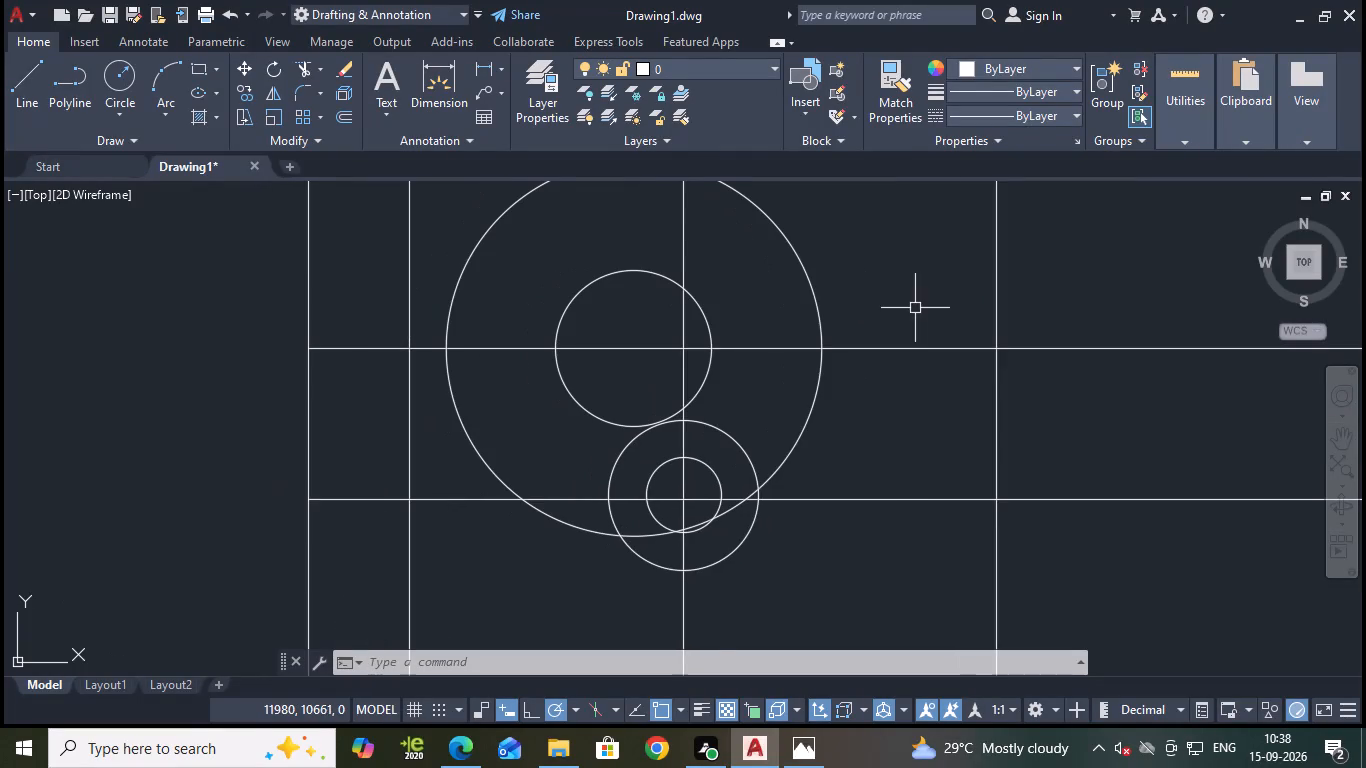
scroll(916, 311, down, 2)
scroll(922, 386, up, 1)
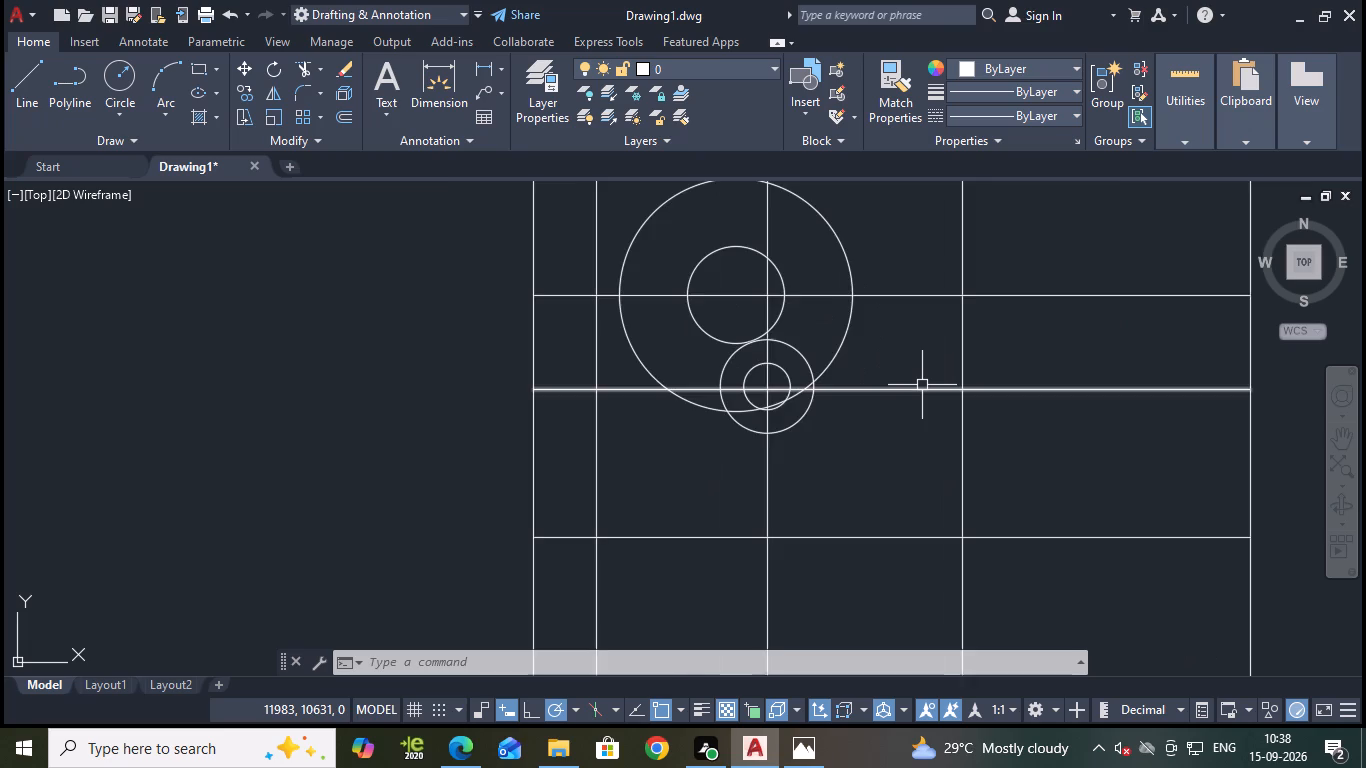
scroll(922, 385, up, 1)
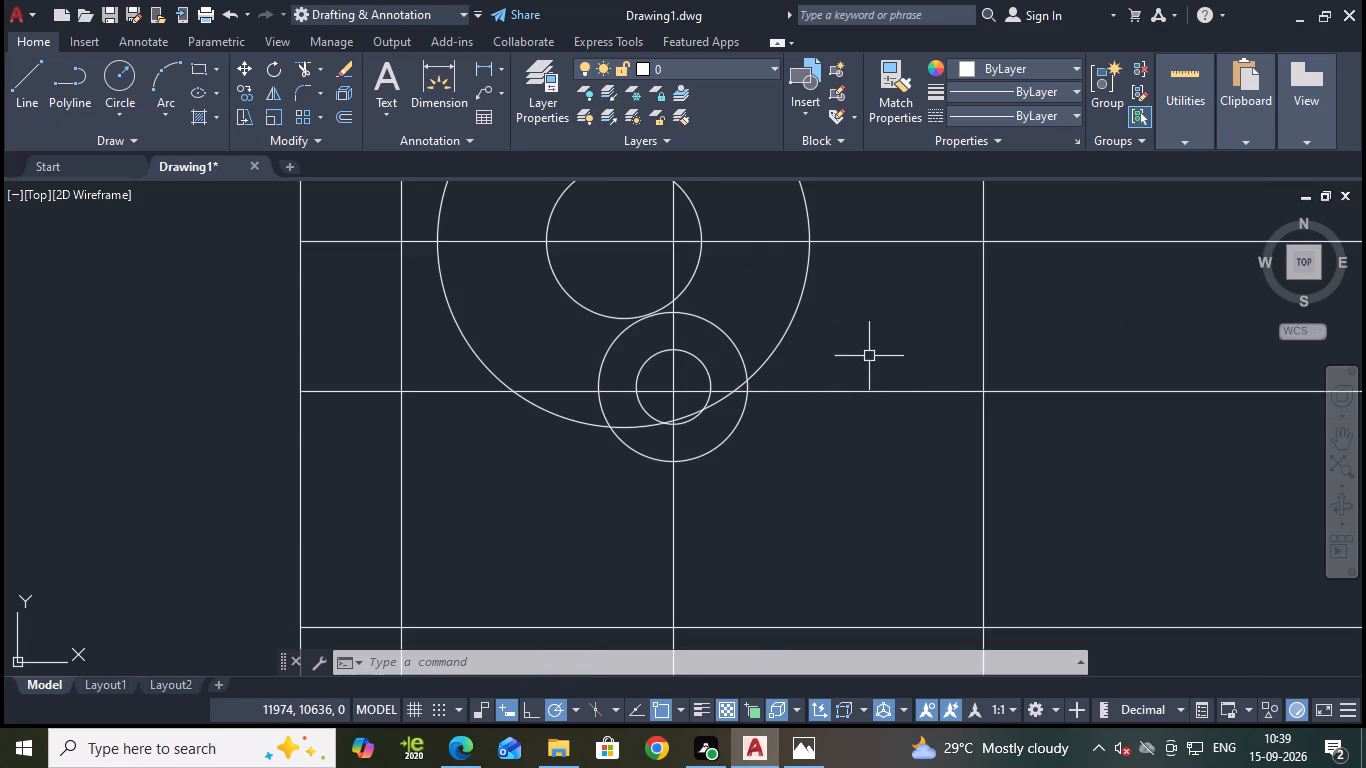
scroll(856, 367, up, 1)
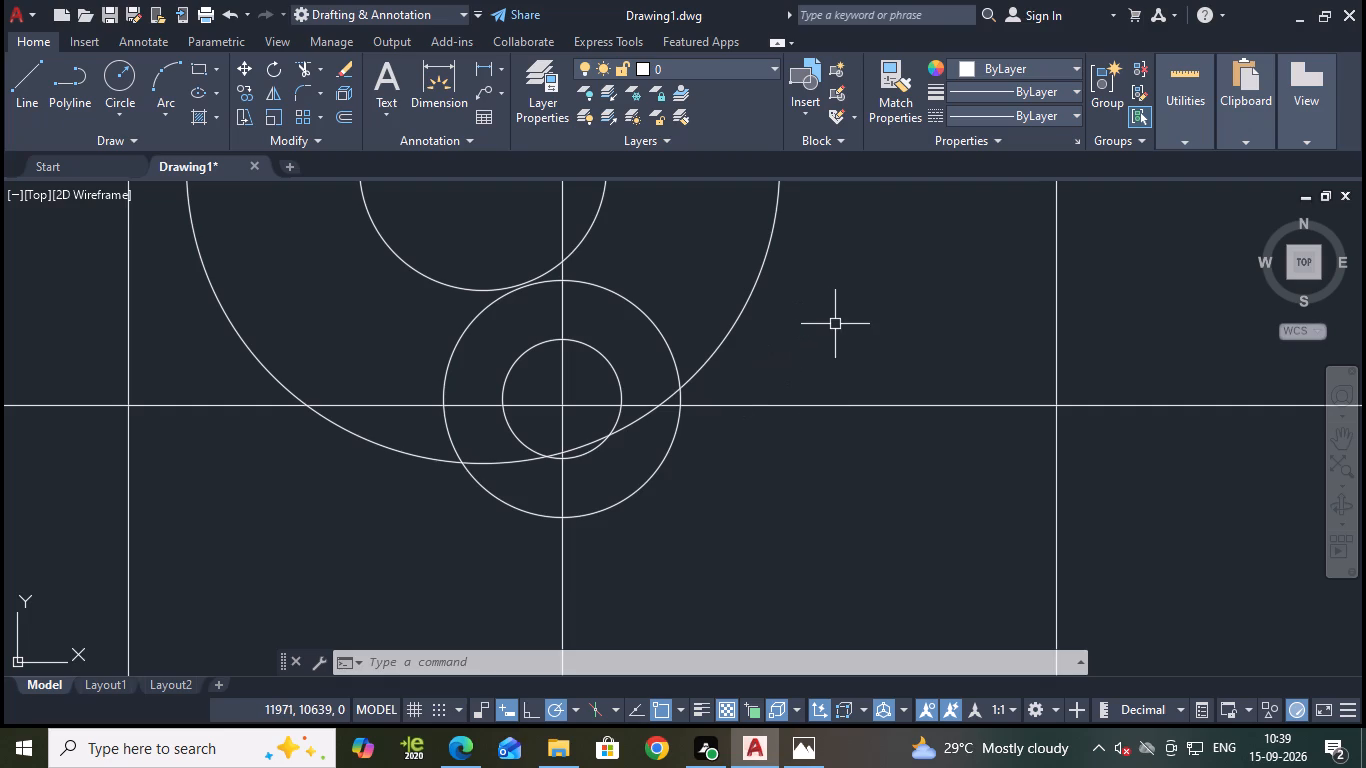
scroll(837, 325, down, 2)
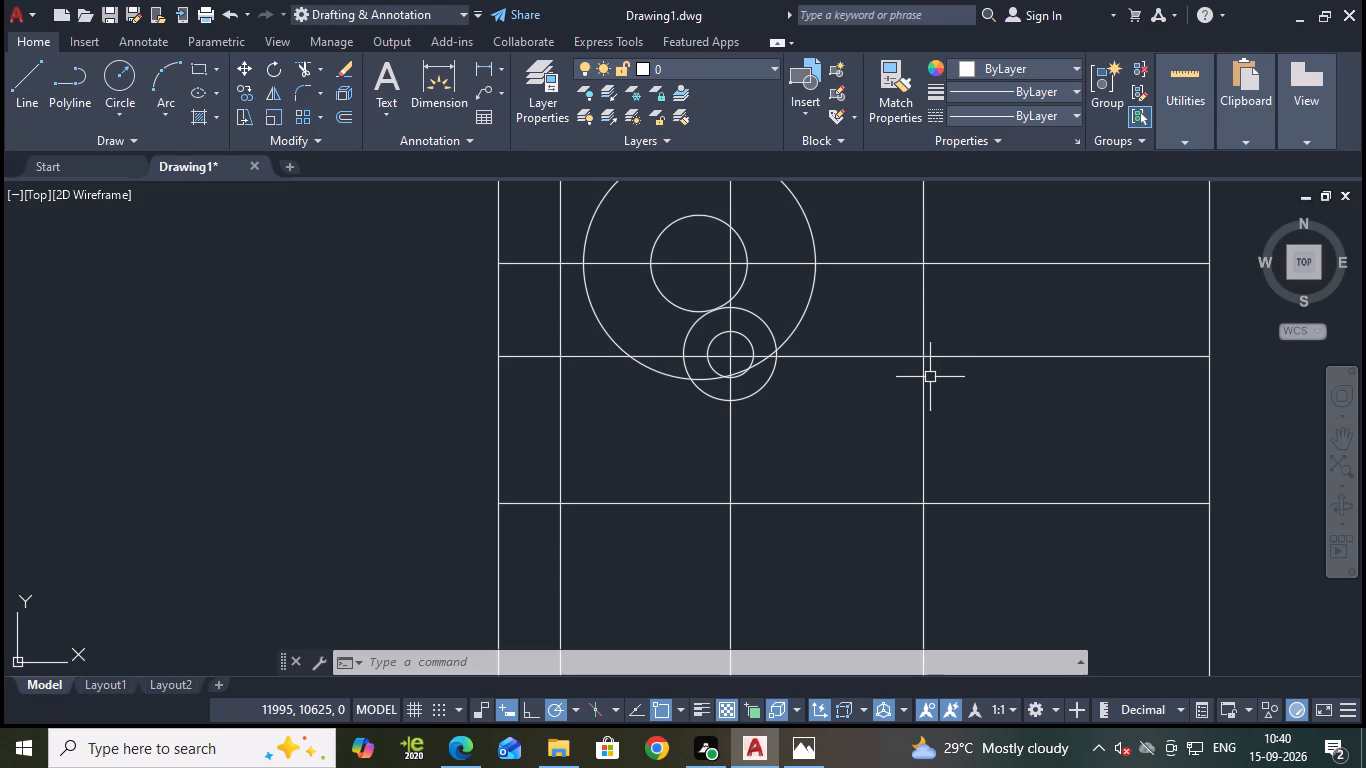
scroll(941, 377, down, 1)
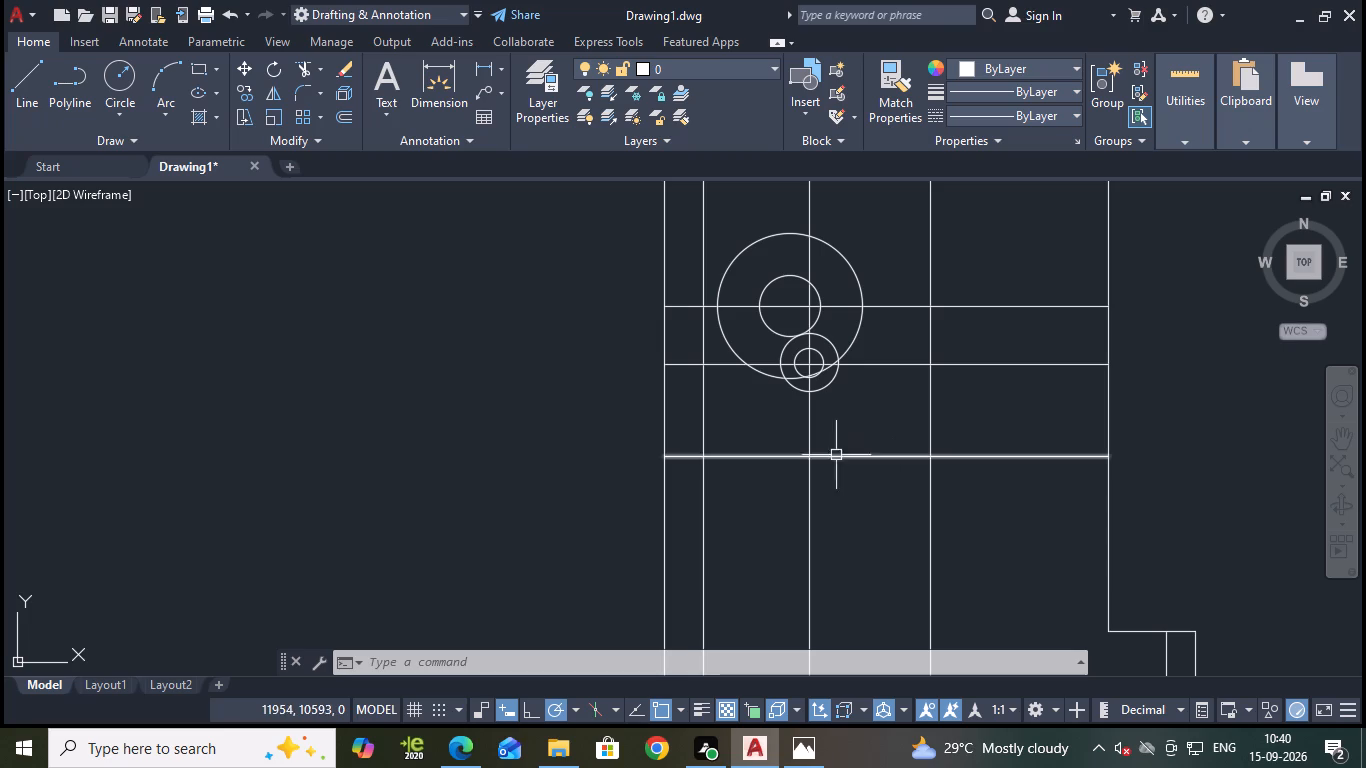
Offset the horizontal line just below the small concentric circles 50 mm downward.
key(Escape)
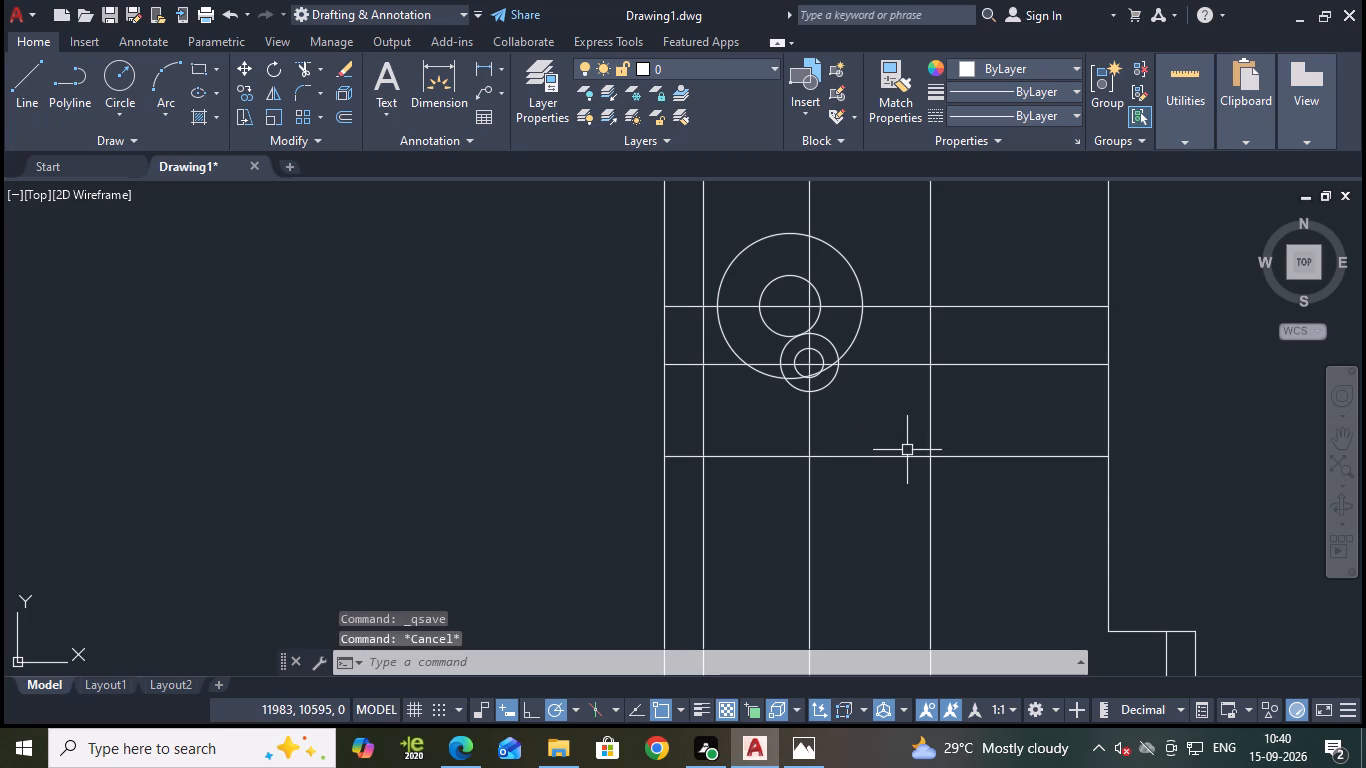
key(o)
key(Return)
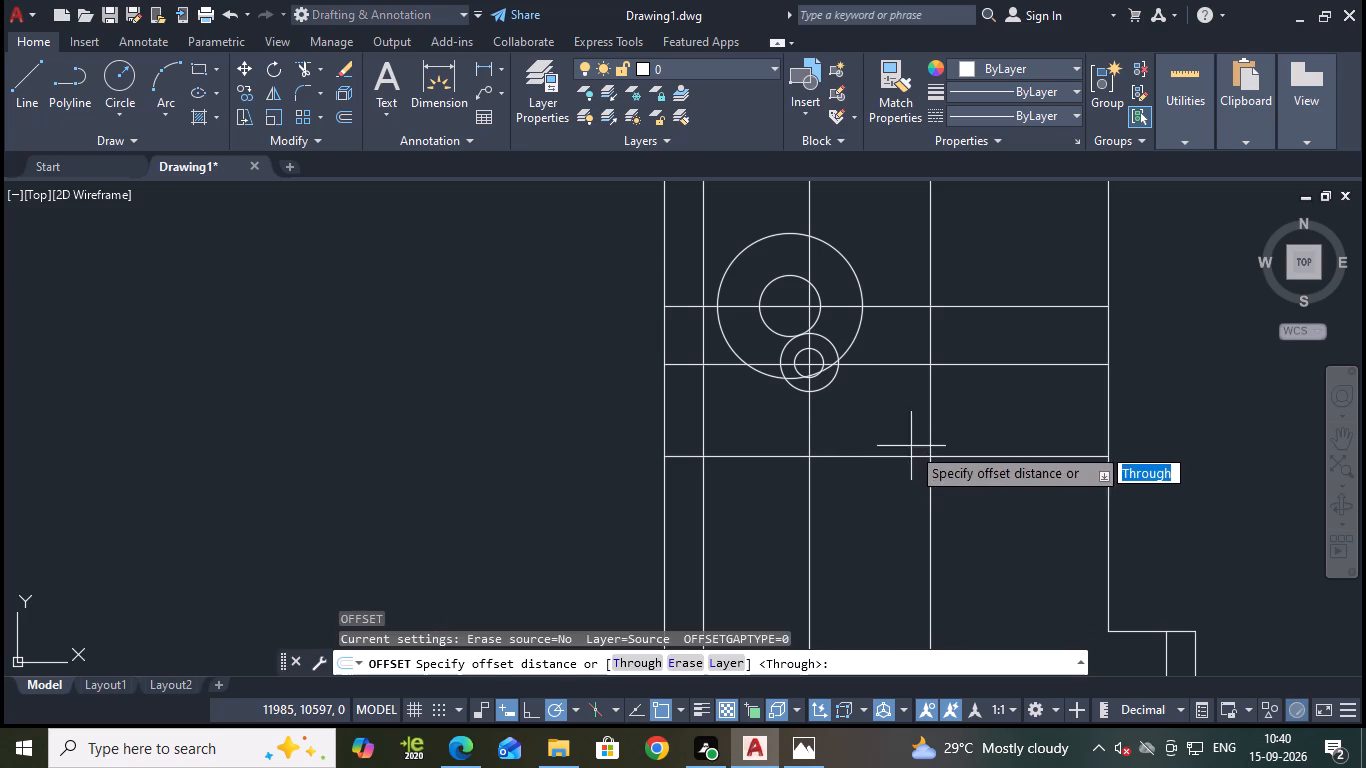
key(Return)
click(895, 457)
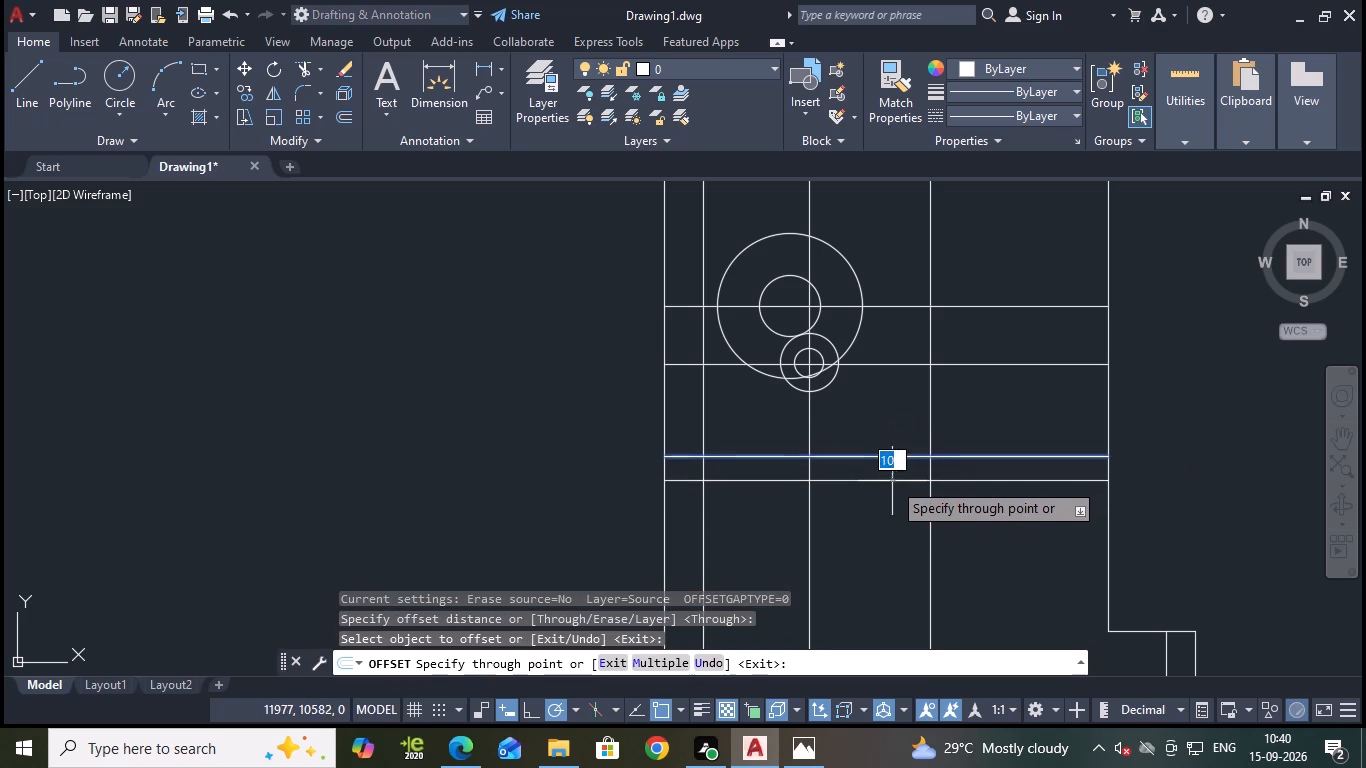
text(50)
key(Return)
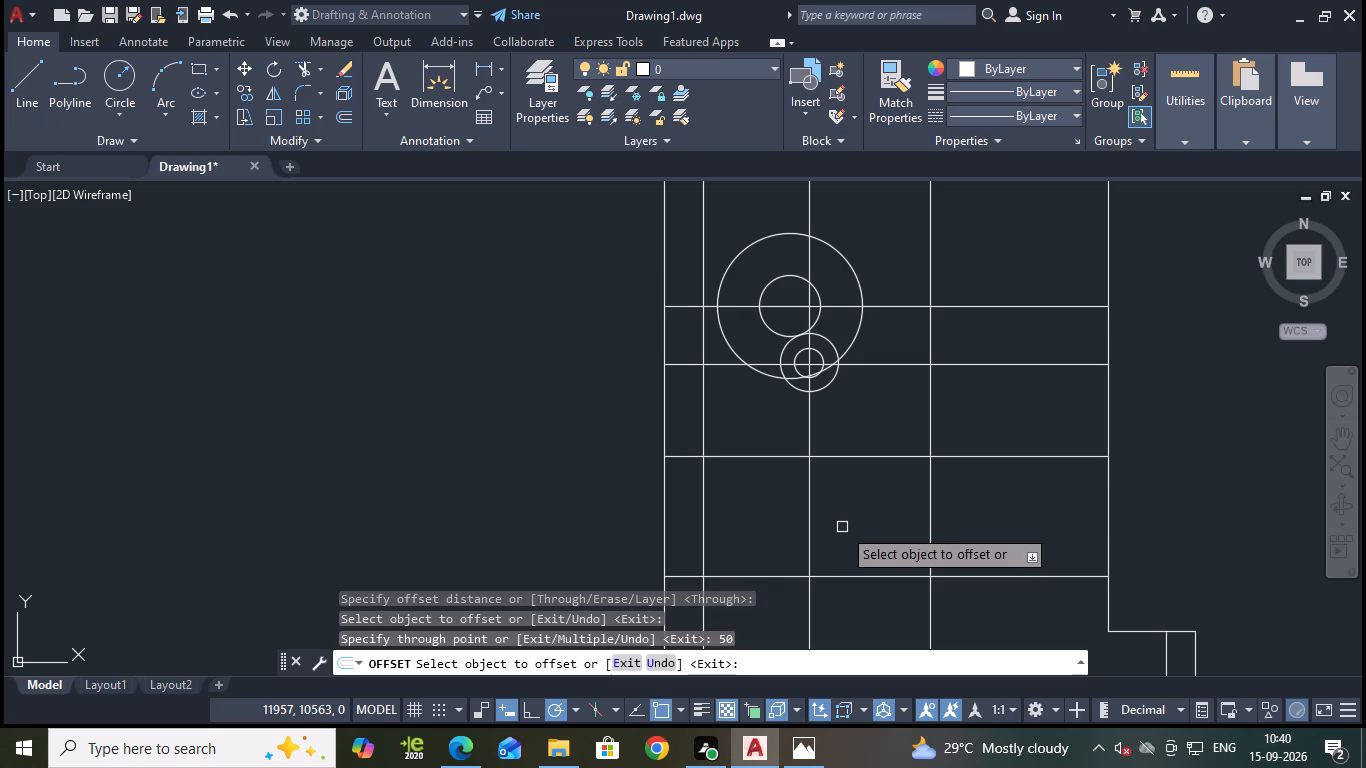
key(Escape)
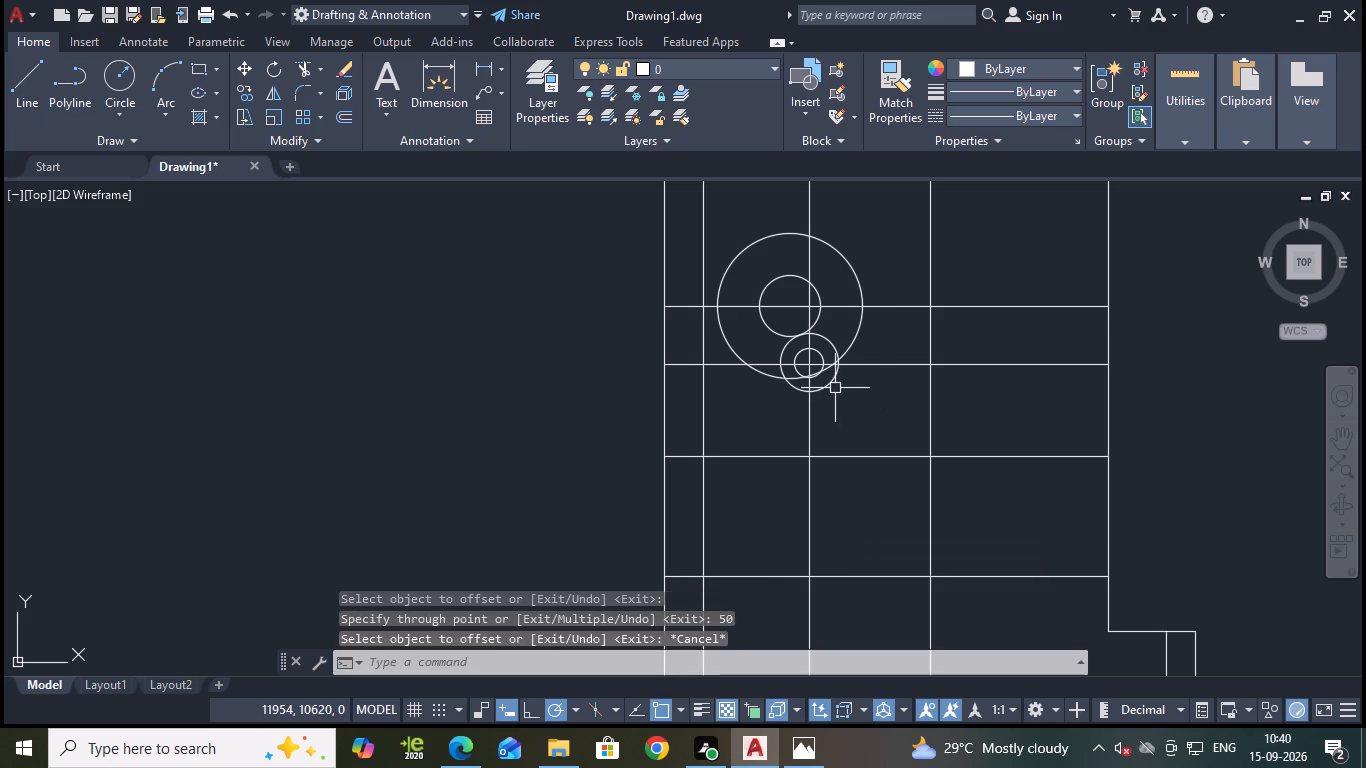
Copy the 12 mm and 6 mm radius circles from their line intersection straight down to the intersection with the horizontal line 38 mm below.
click(832, 388)
click(827, 355)
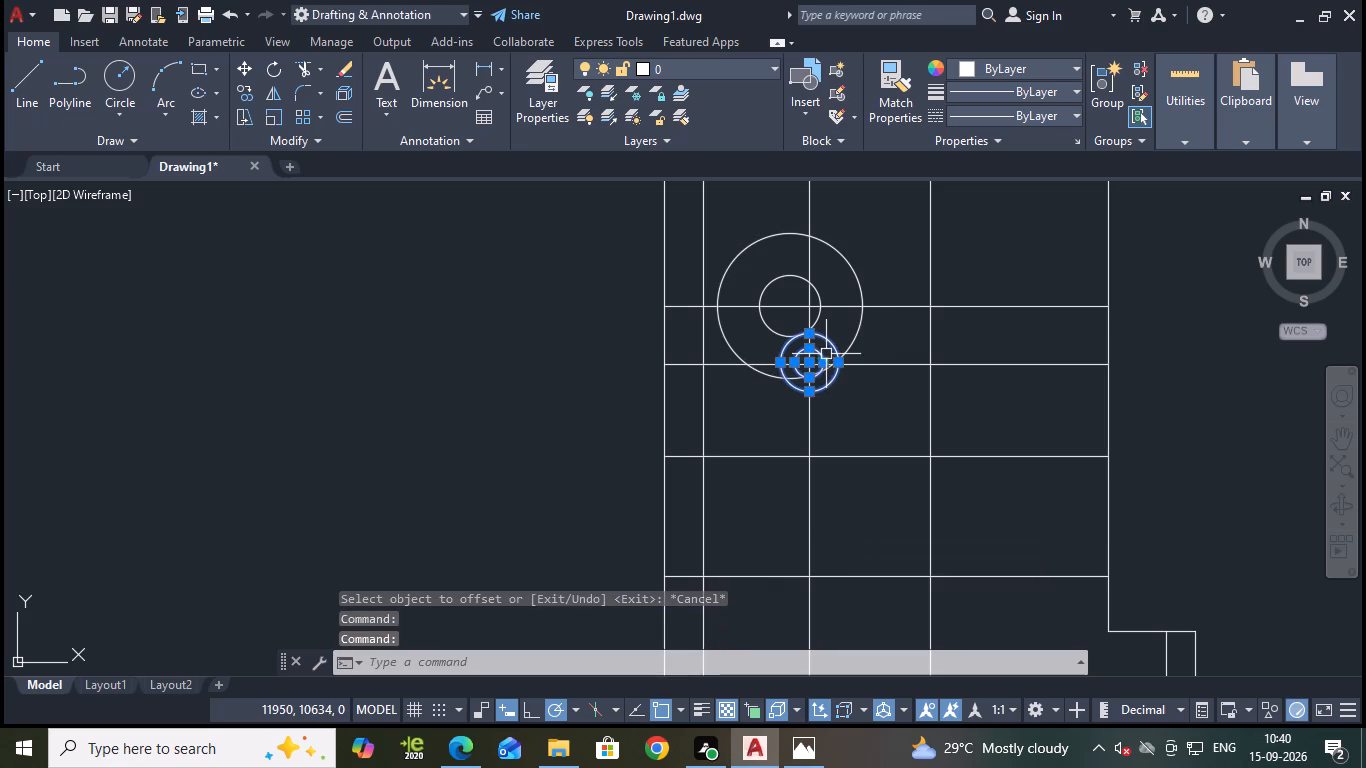
text(co)
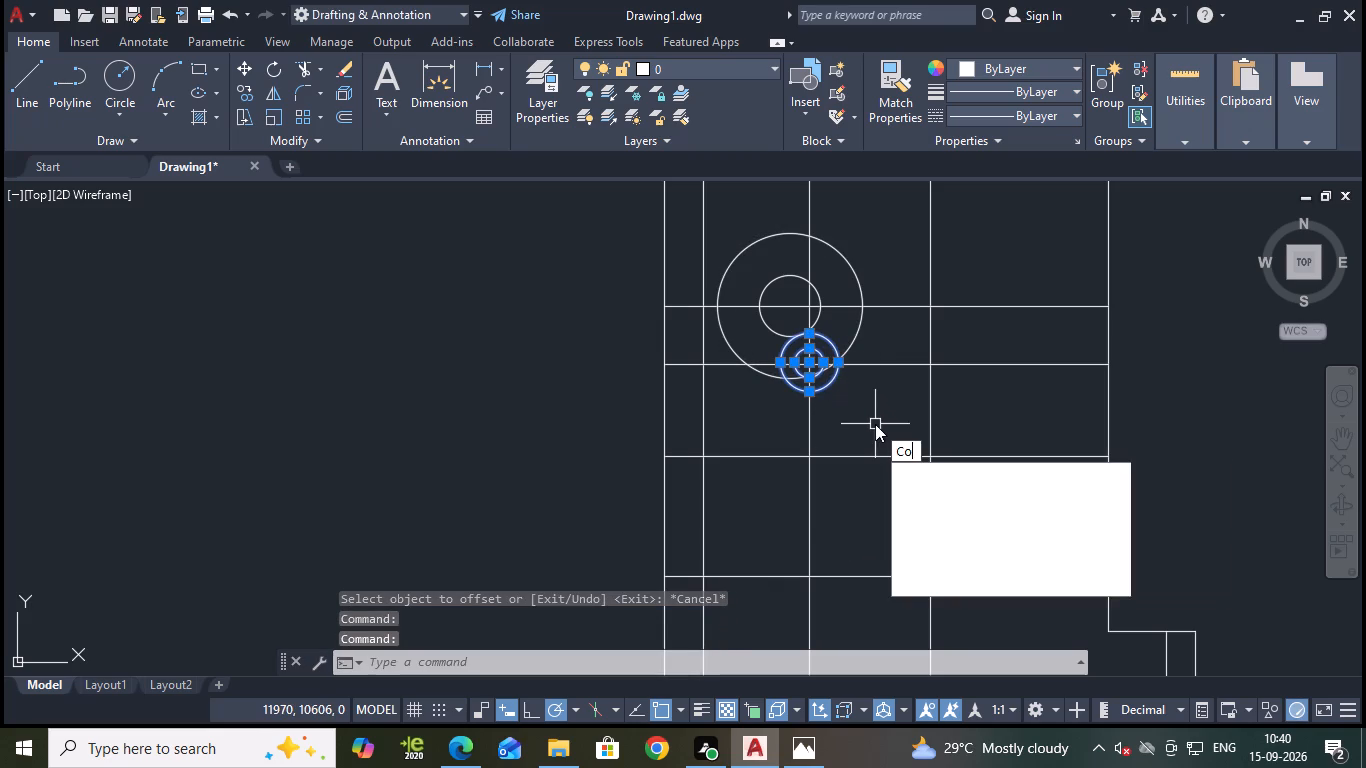
key(Return)
scroll(814, 372, up, 2)
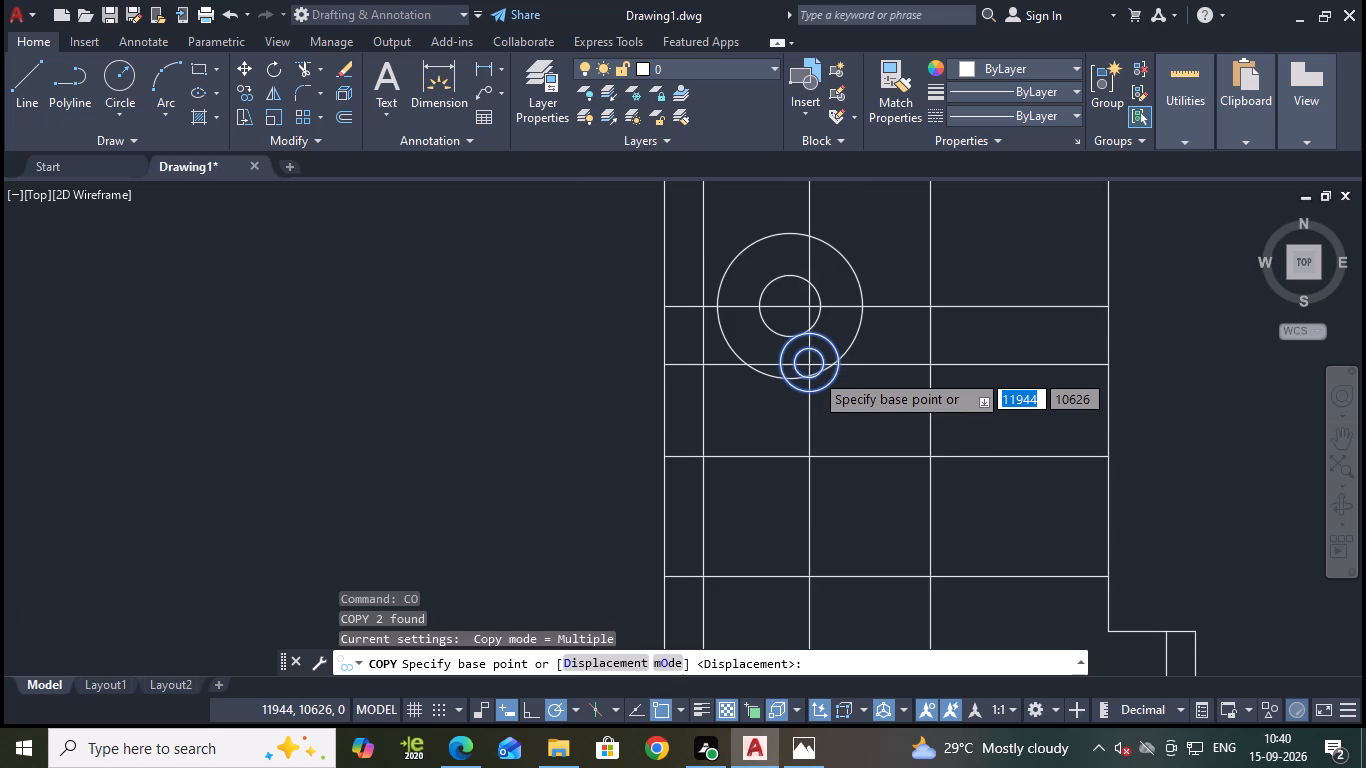
scroll(814, 372, up, 1)
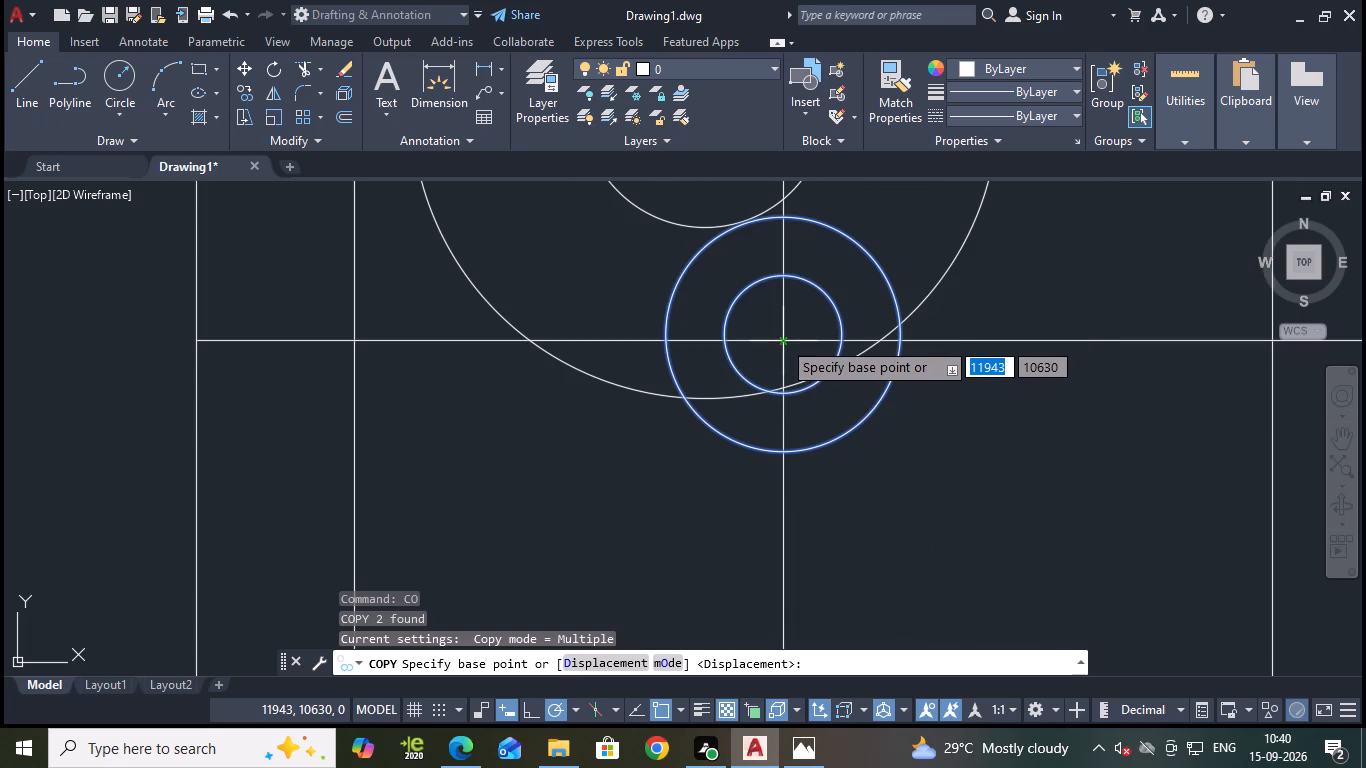
click(782, 340)
scroll(823, 401, down, 2)
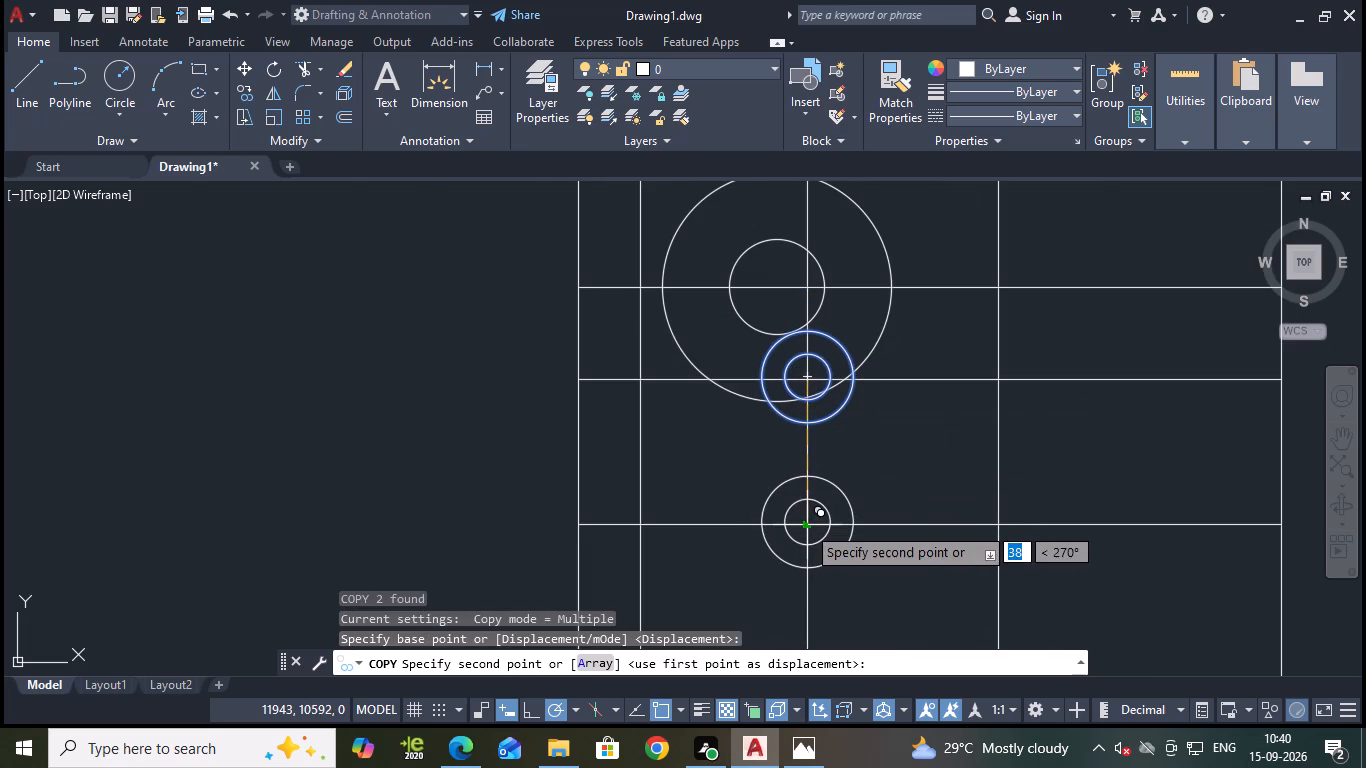
click(806, 526)
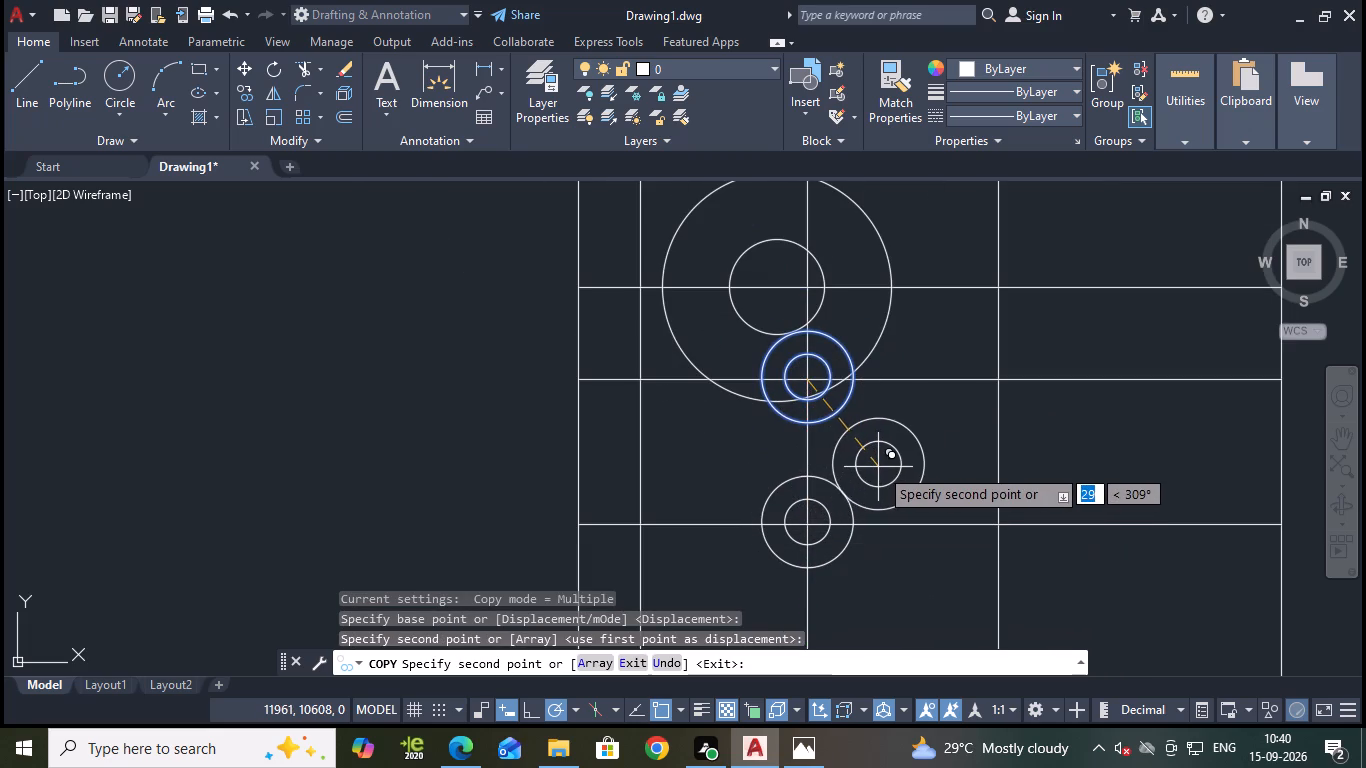
scroll(879, 467, down, 1)
scroll(879, 467, up, 1)
key(Escape)
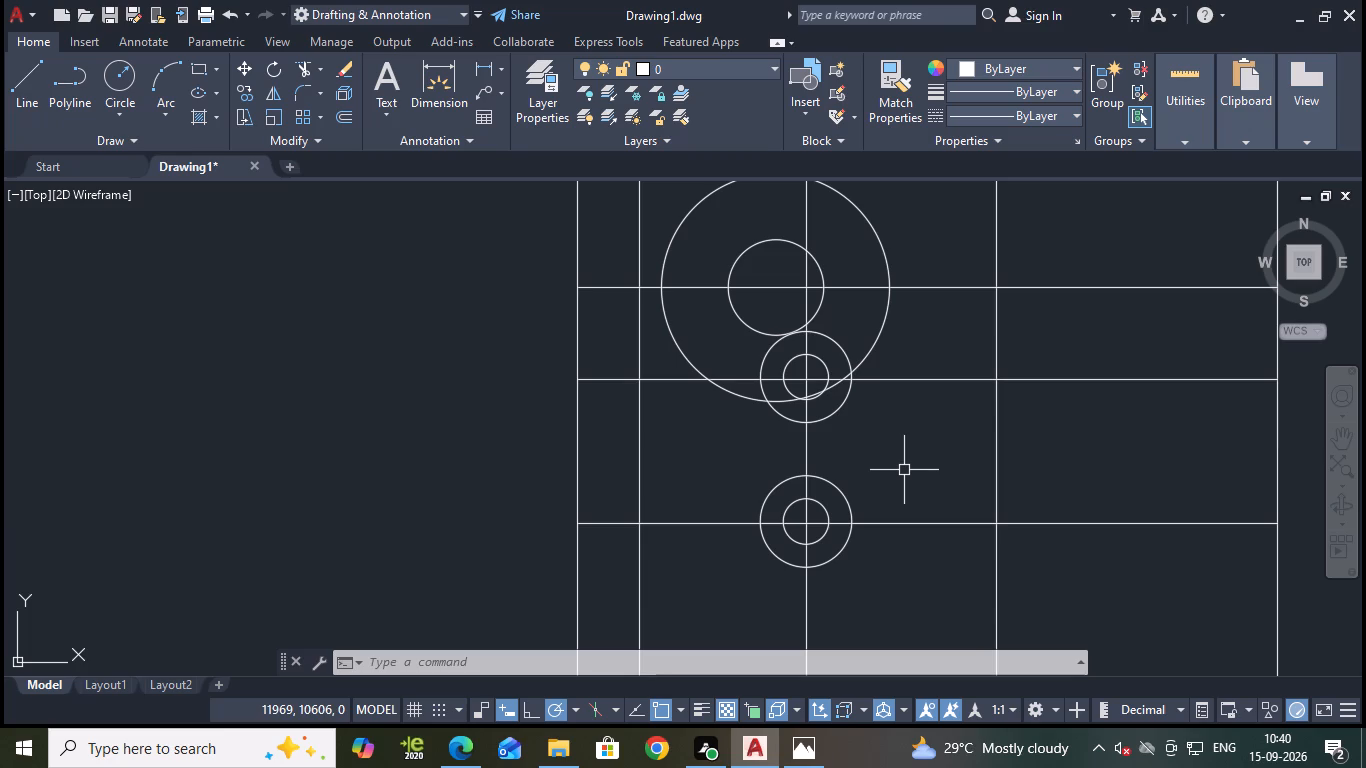
Offset the inner vertical line nearest the outline's right edge 50 mm to the right.
scroll(910, 454, down, 1)
middle_drag(904, 454, 889, 462)
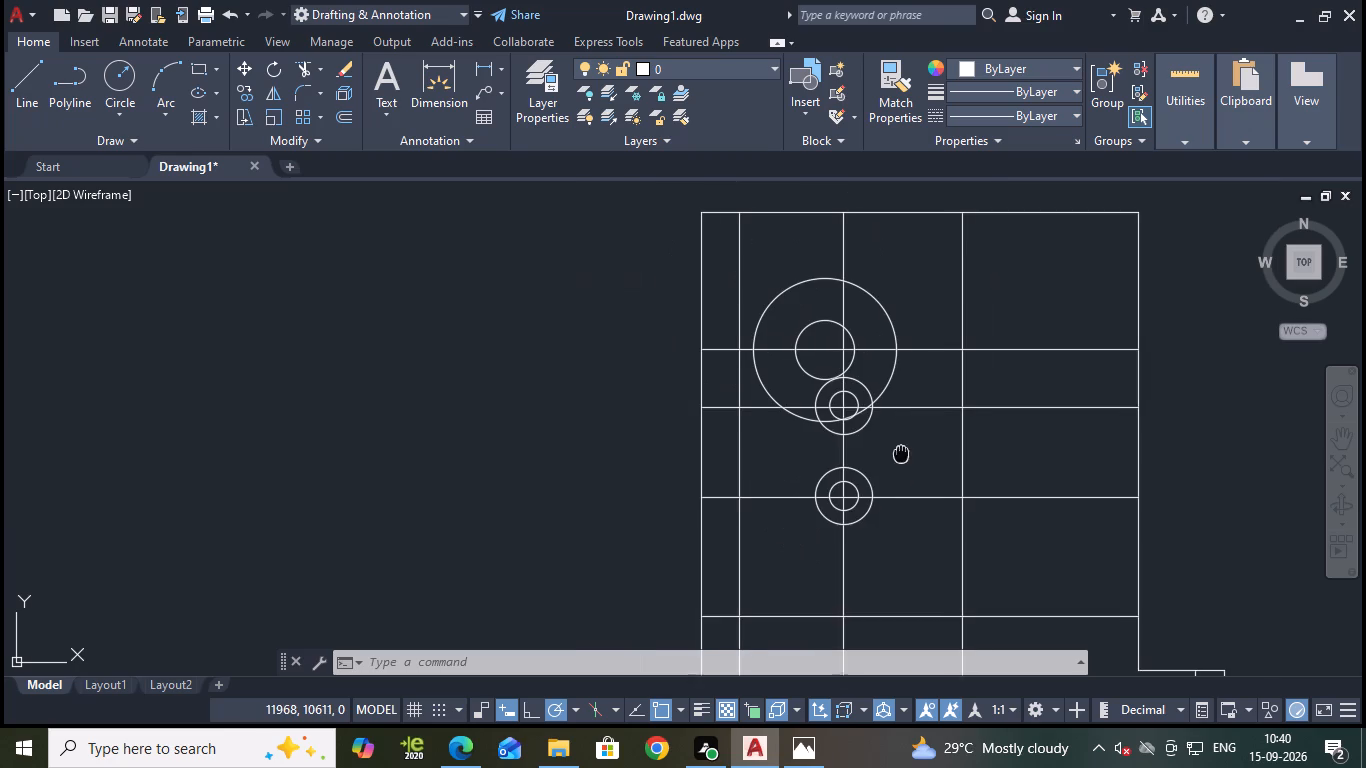
middle_drag(889, 462, 885, 466)
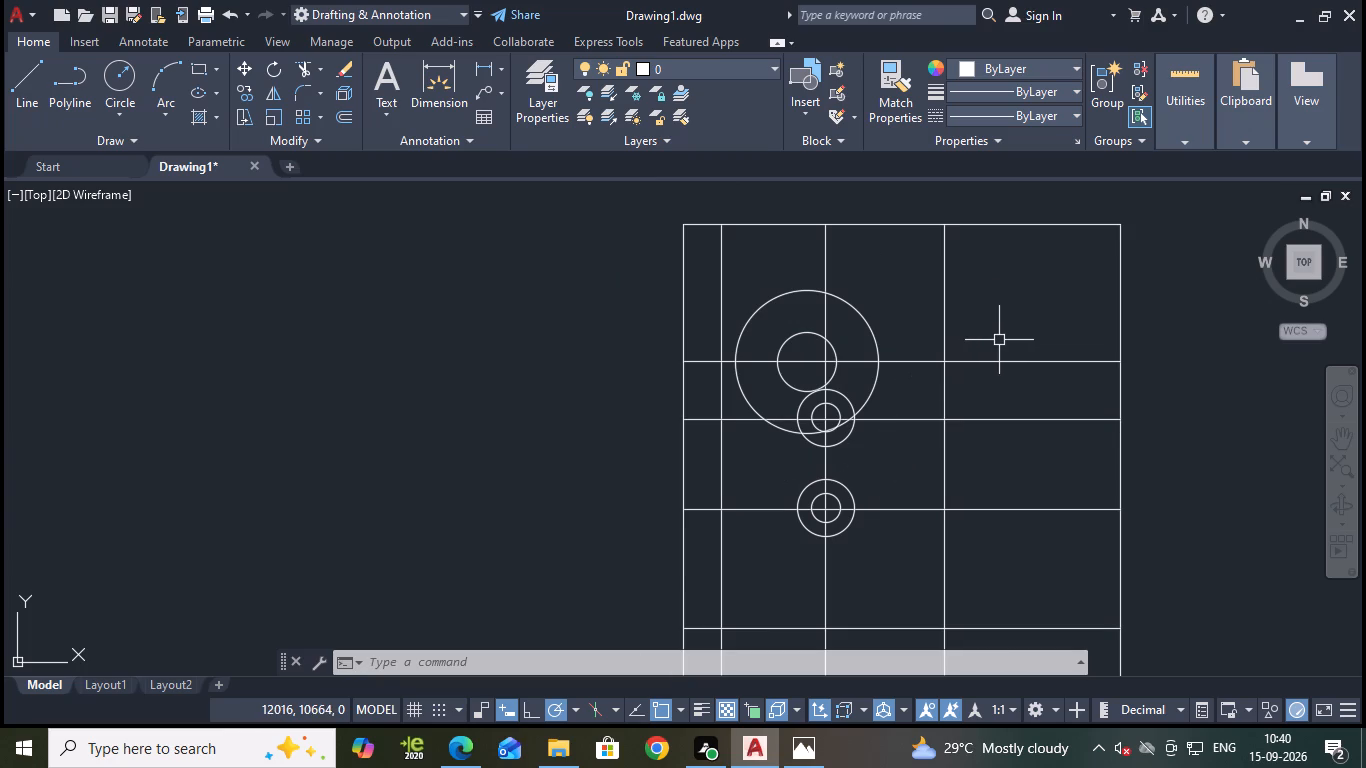
key(o)
key(Return)
key(Return)
click(943, 313)
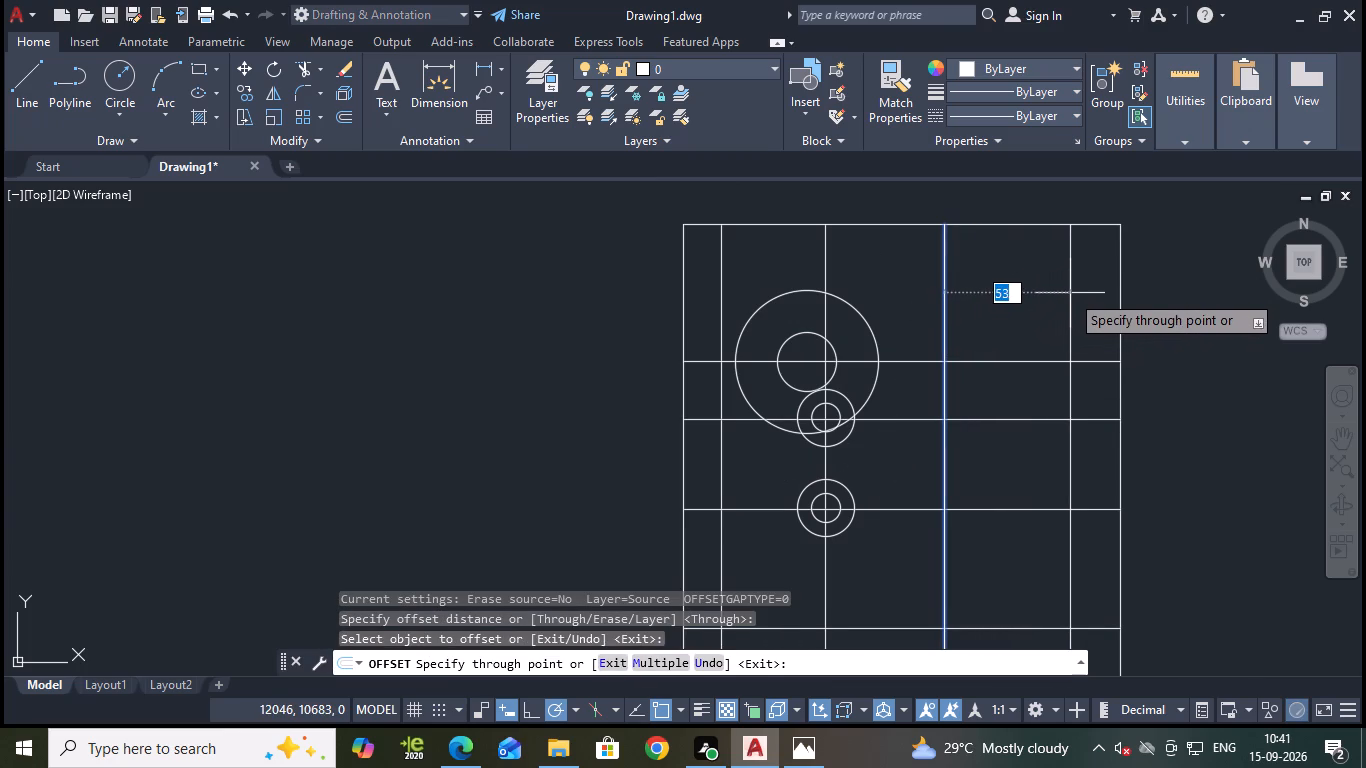
text(50)
key(Return)
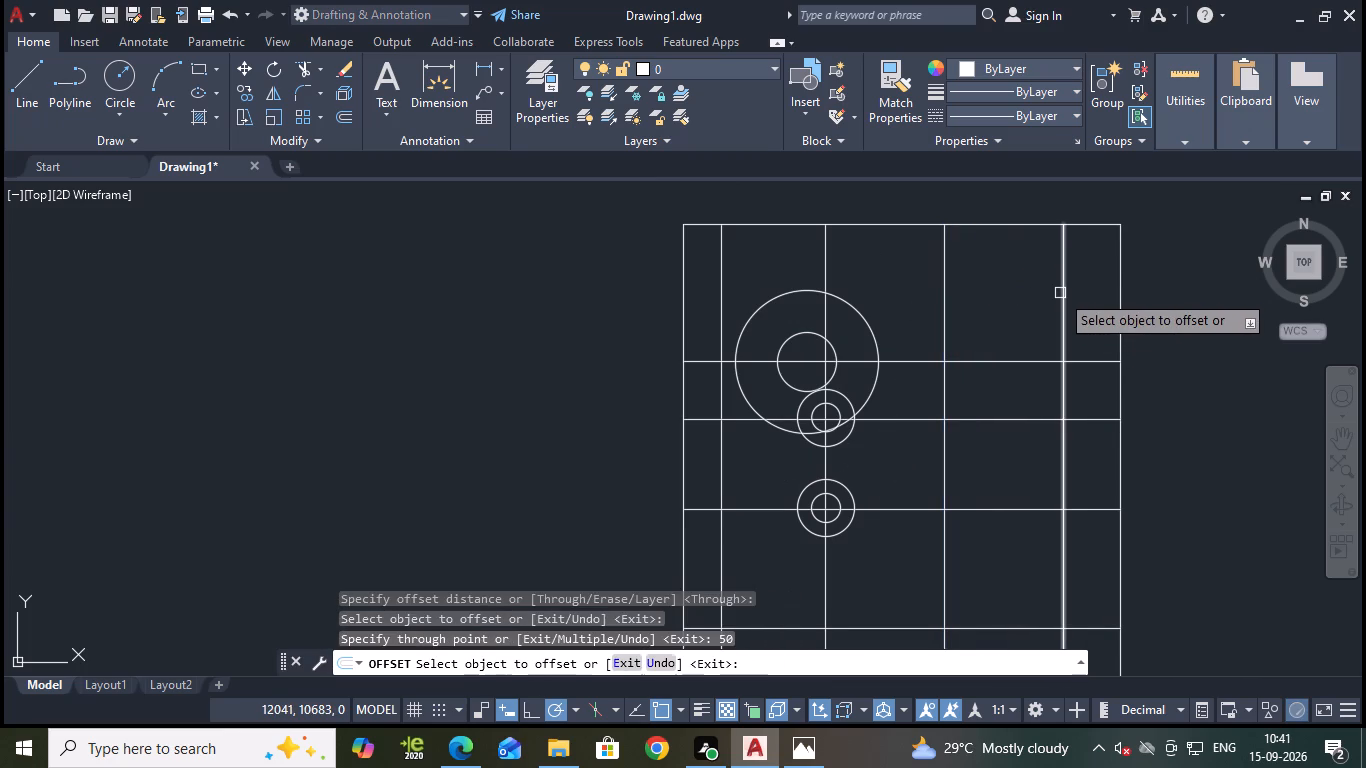
middle_drag(1179, 495, 1095, 308)
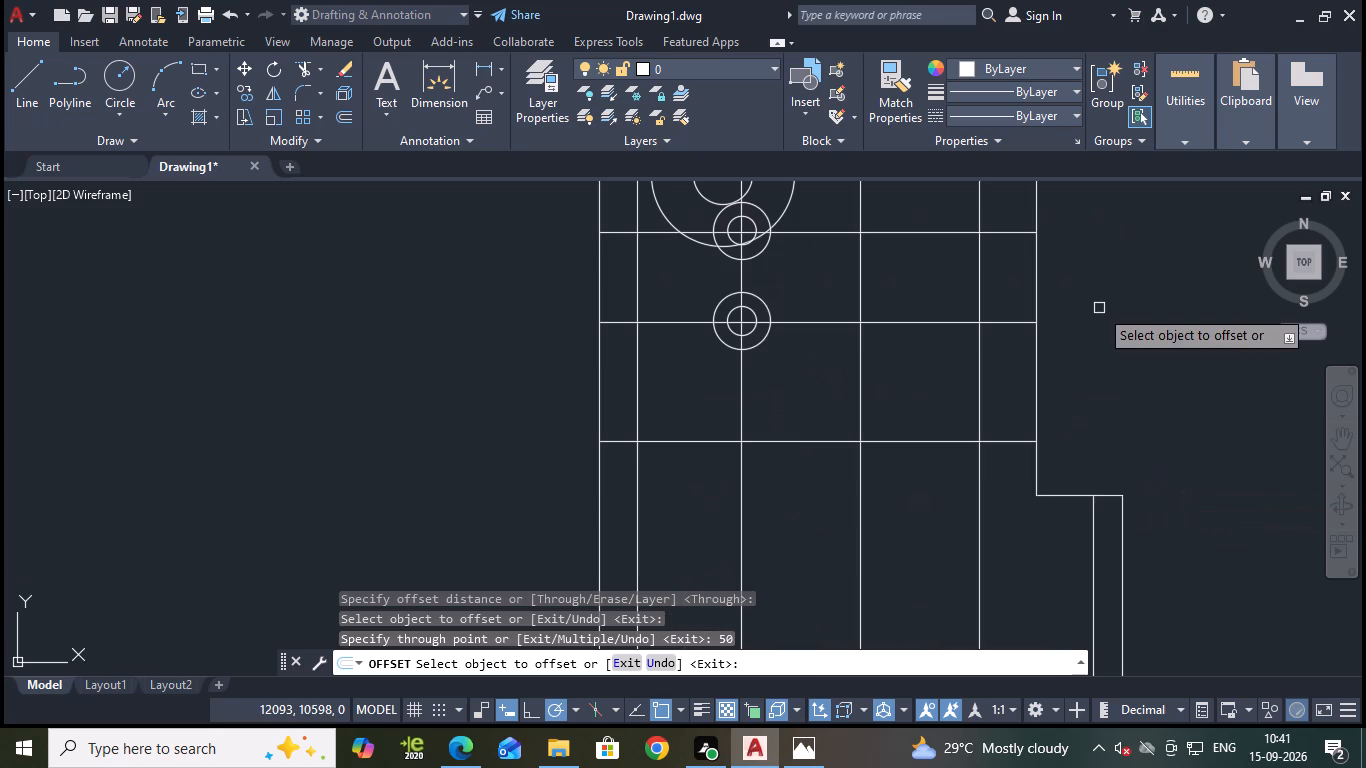
key(Escape)
Copy the lower small circle pair to where the new vertical offset crosses its horizontal line, adding a second copy placed closer on the intersection.
click(761, 297)
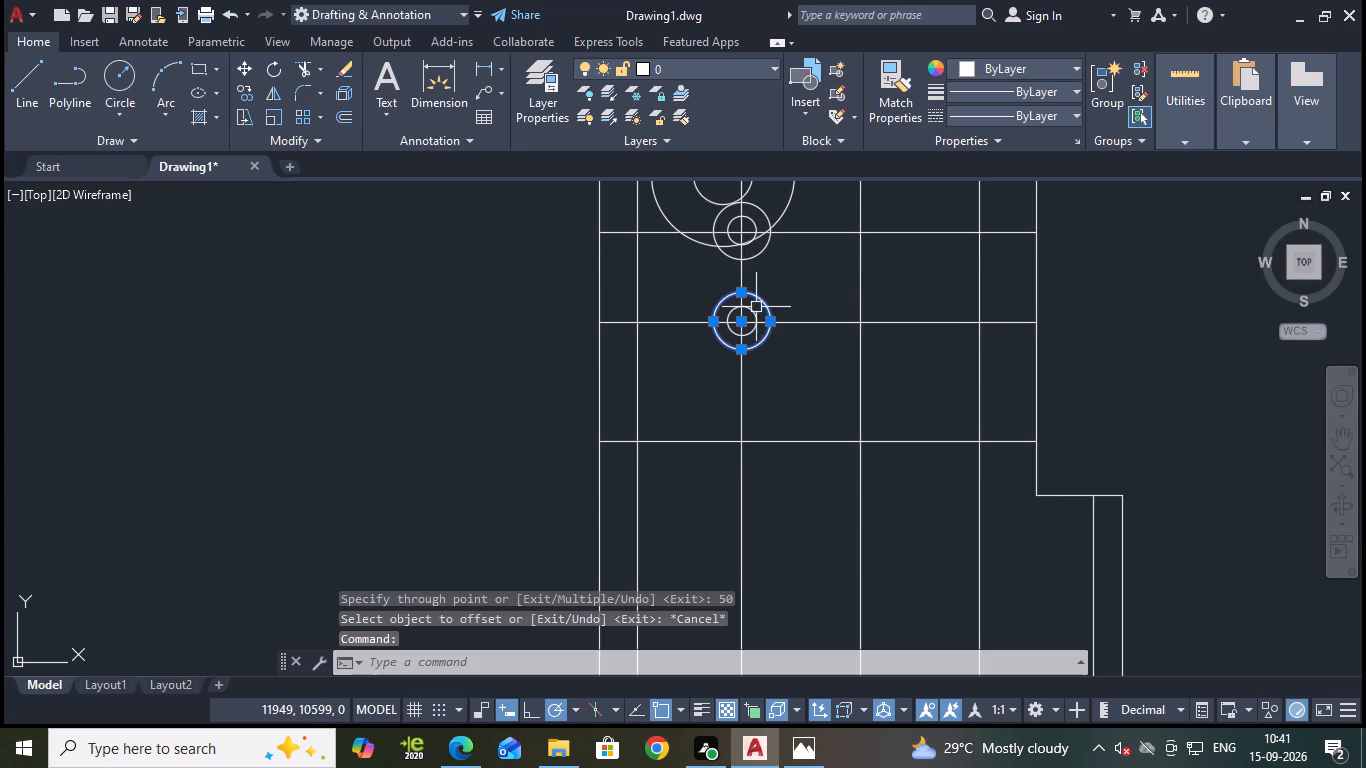
click(756, 307)
text(co)
key(Return)
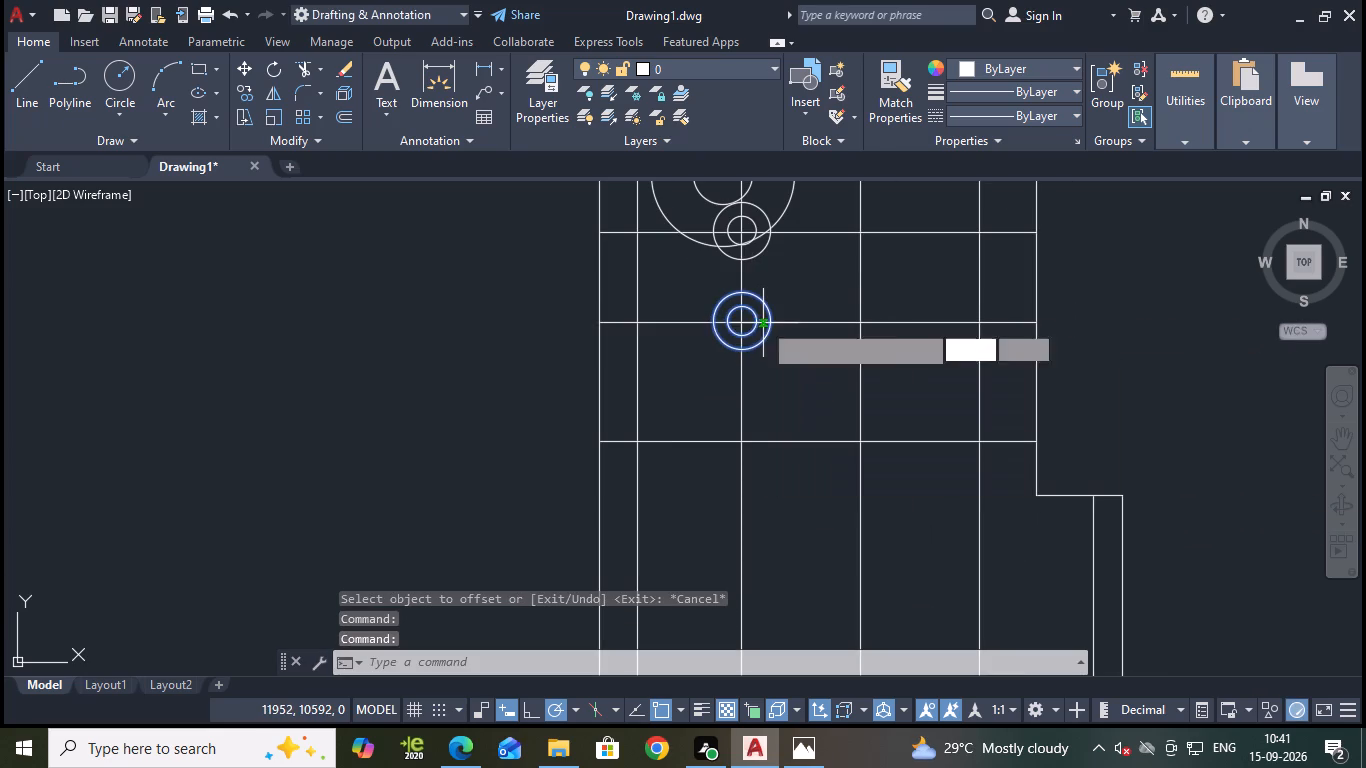
scroll(743, 323, up, 3)
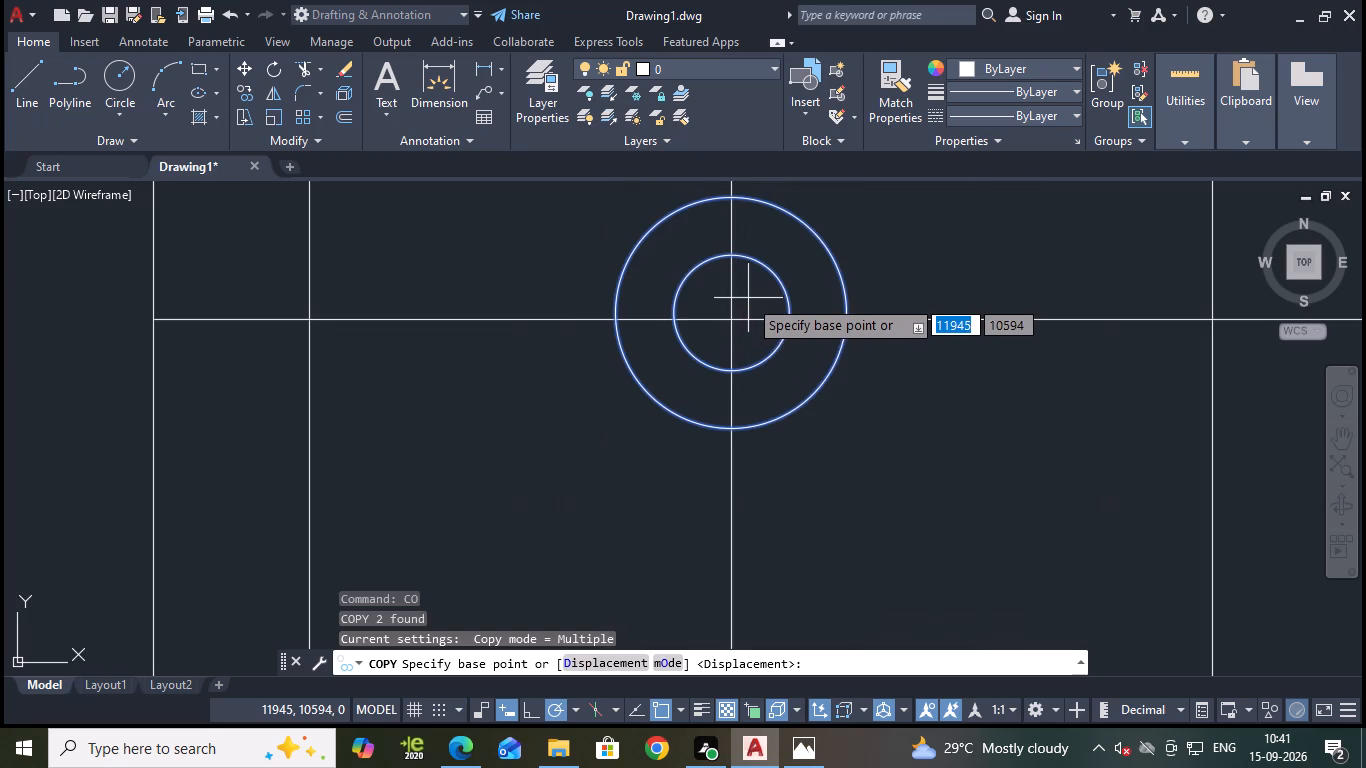
click(732, 318)
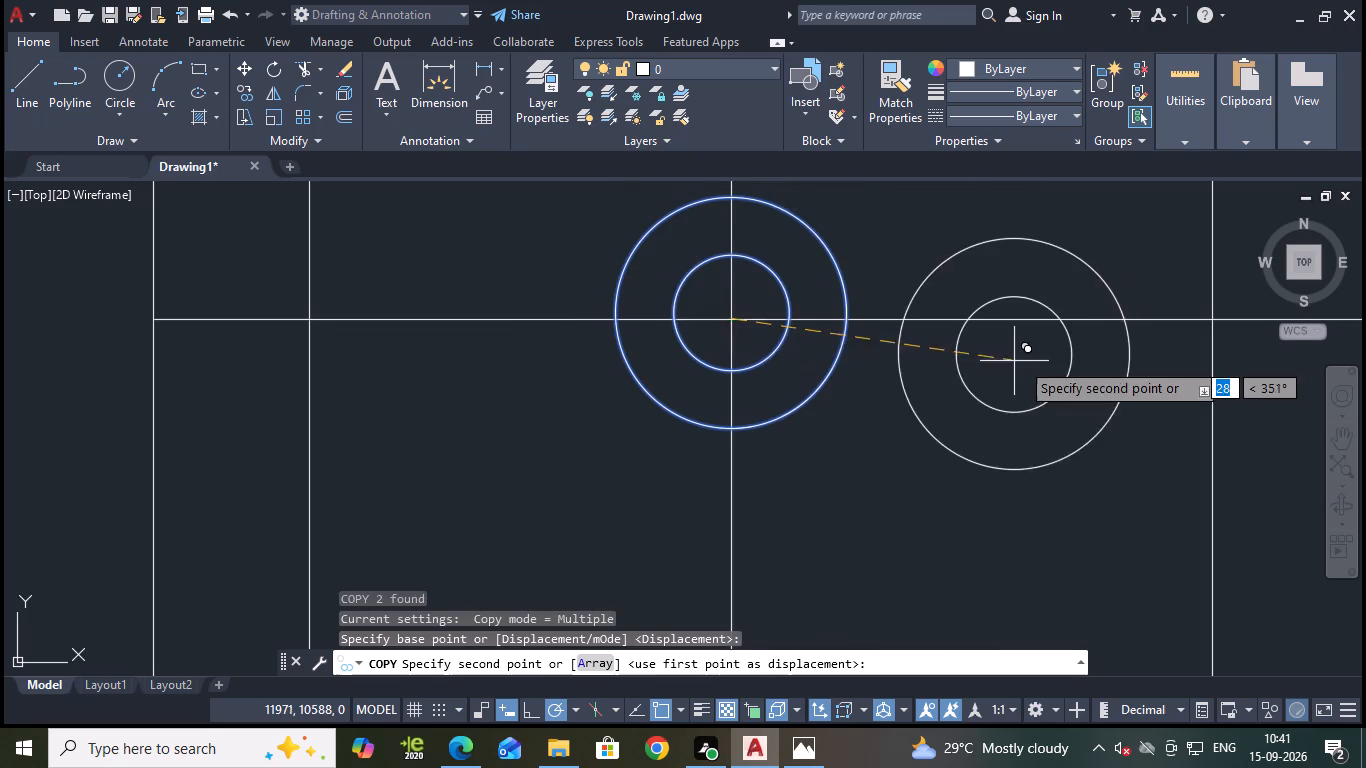
scroll(1037, 361, down, 2)
middle_drag(1077, 399, 792, 414)
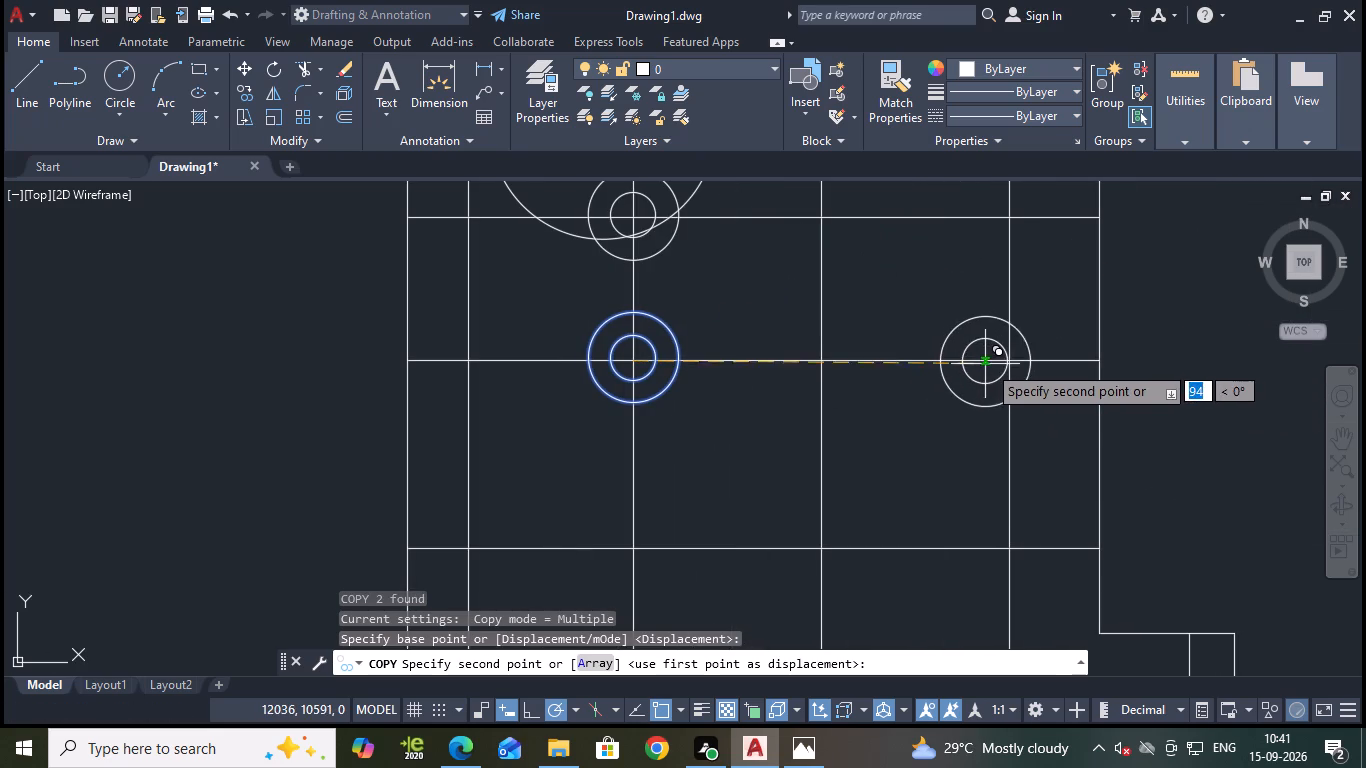
click(1015, 362)
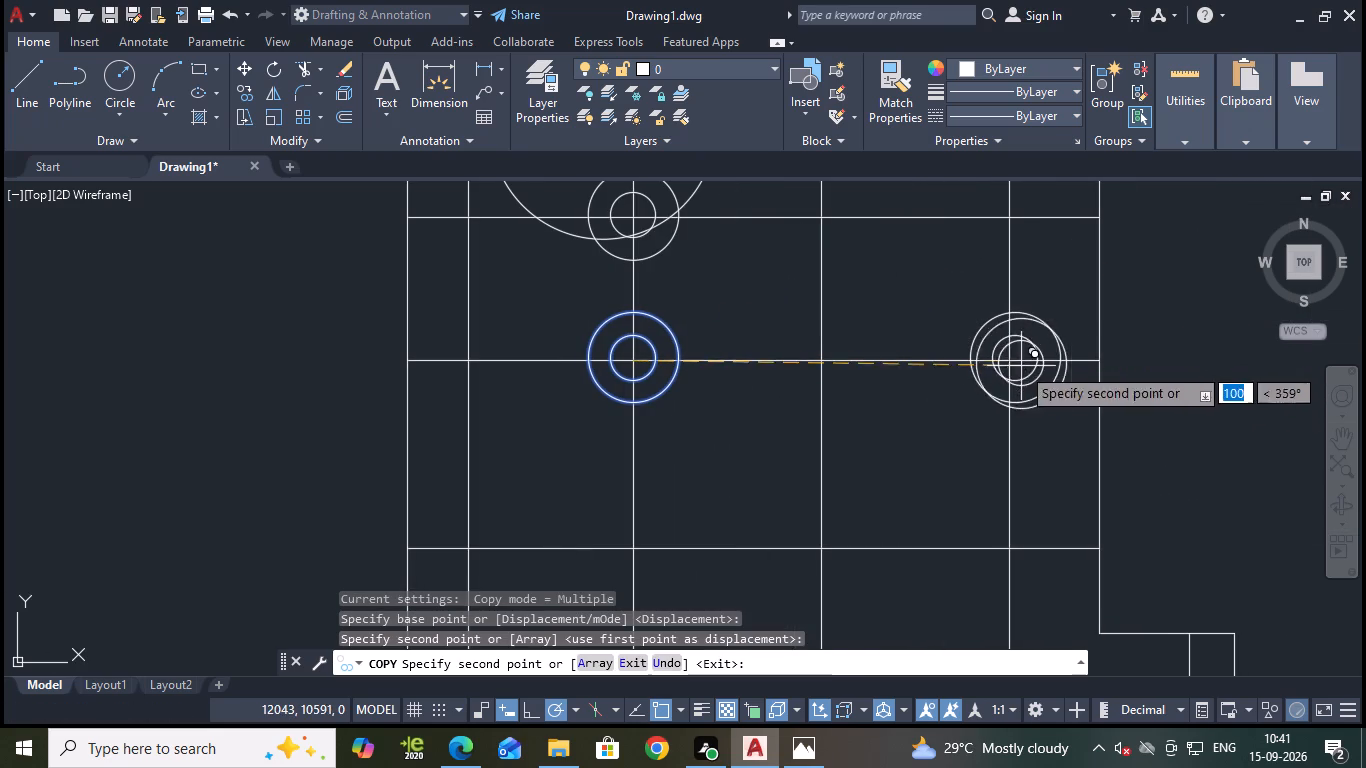
scroll(1004, 389, up, 2)
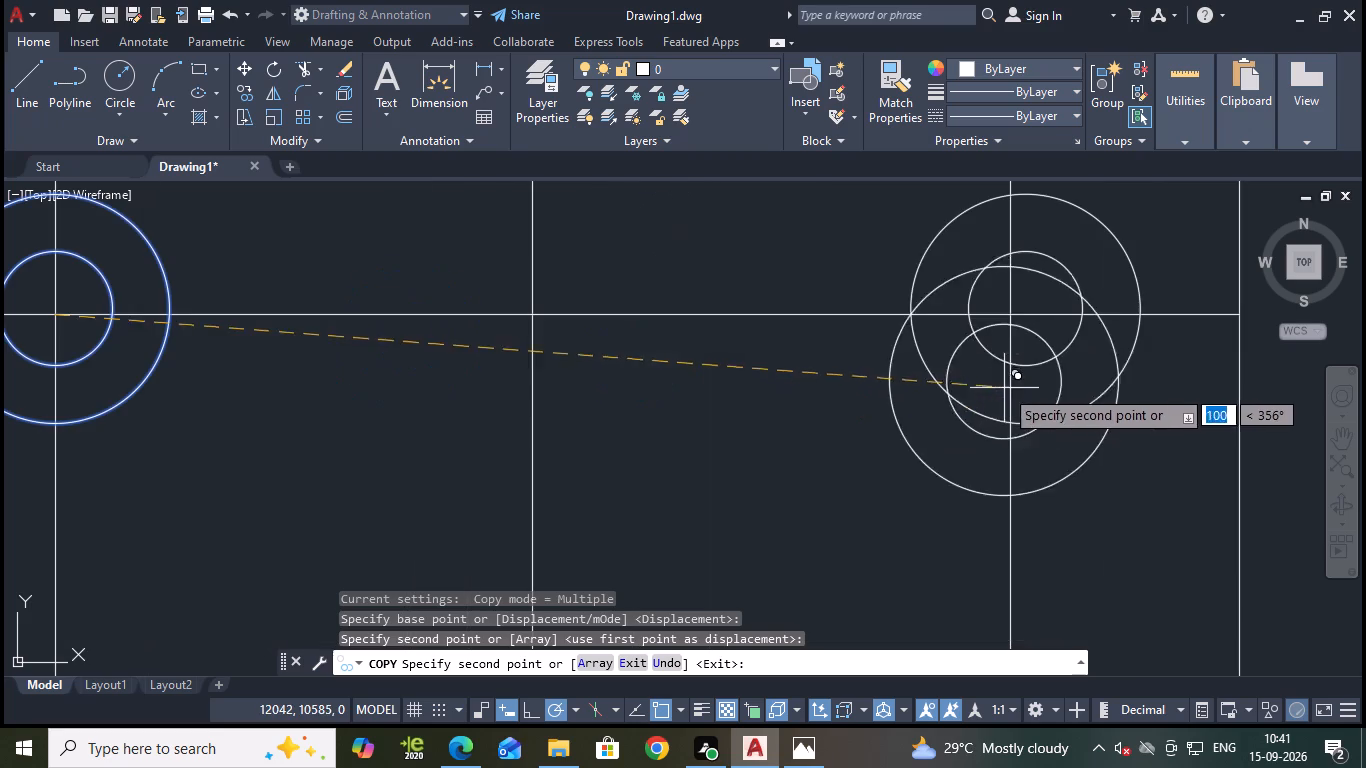
click(1012, 312)
key(Escape)
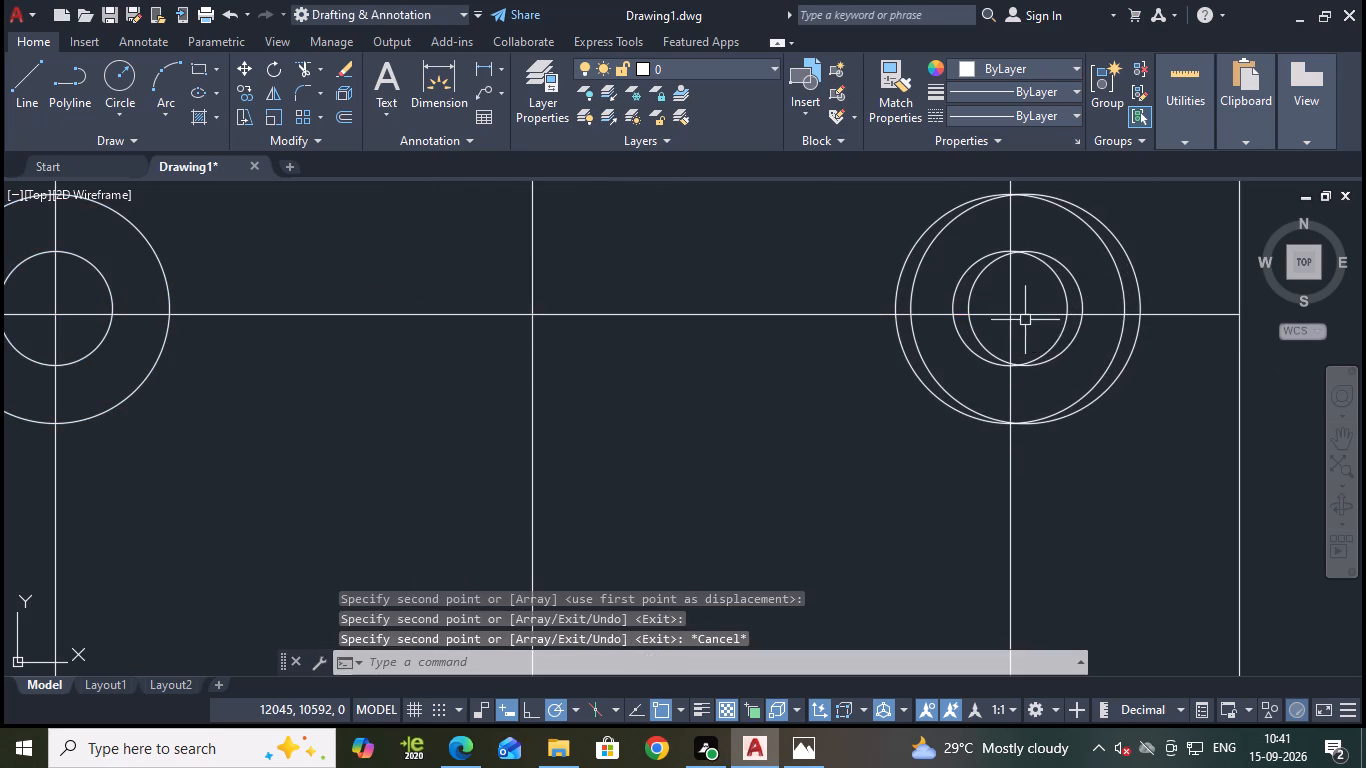
Erase the duplicate outer and inner circles lying slightly off the line intersection near the outline's right edge.
click(1135, 357)
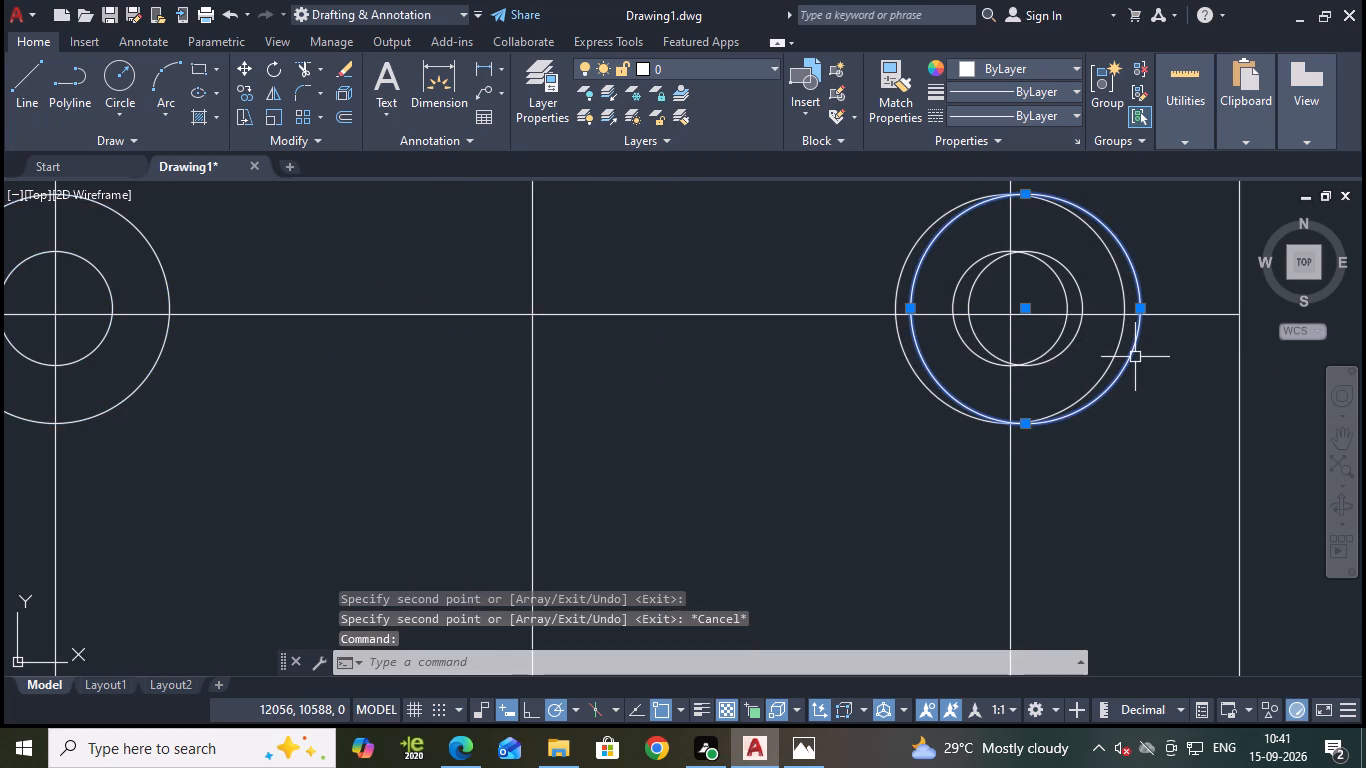
key(d)
key(BackSpace)
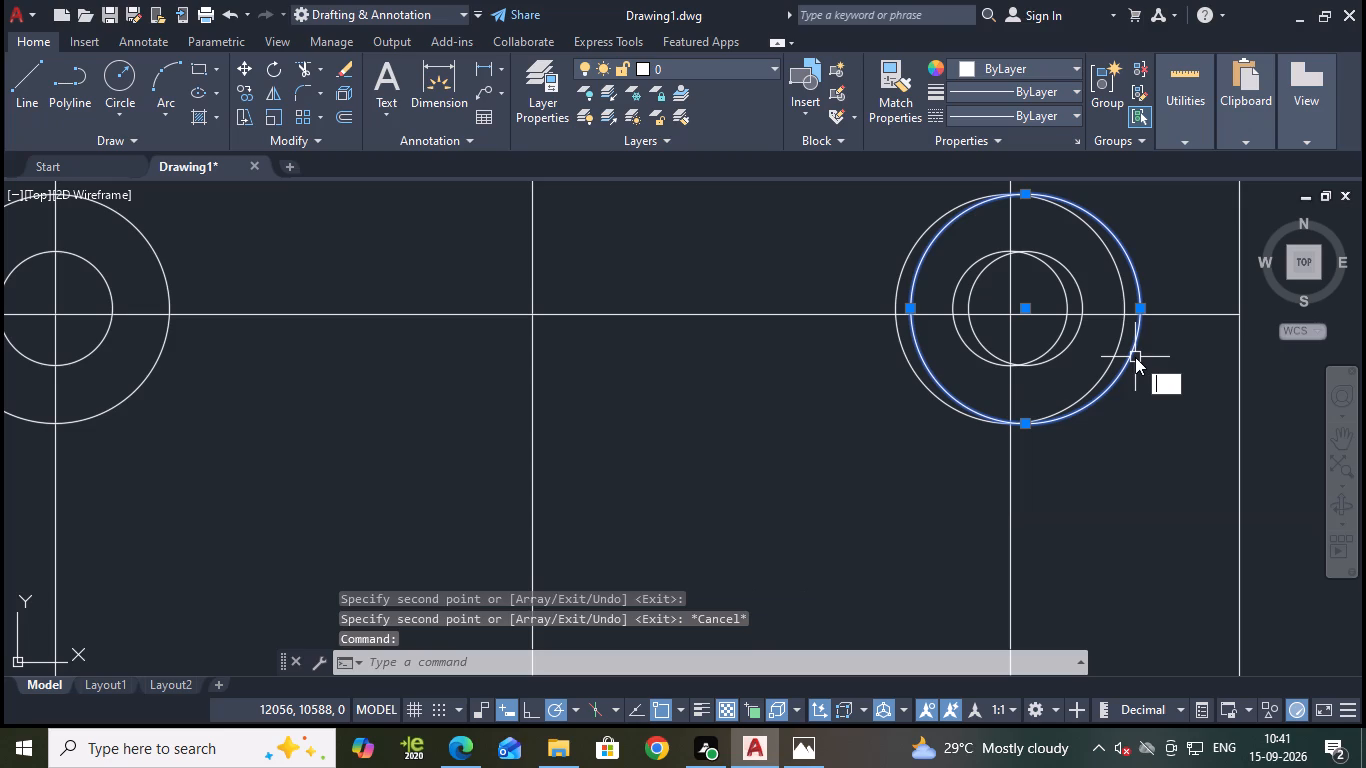
key(e)
key(Return)
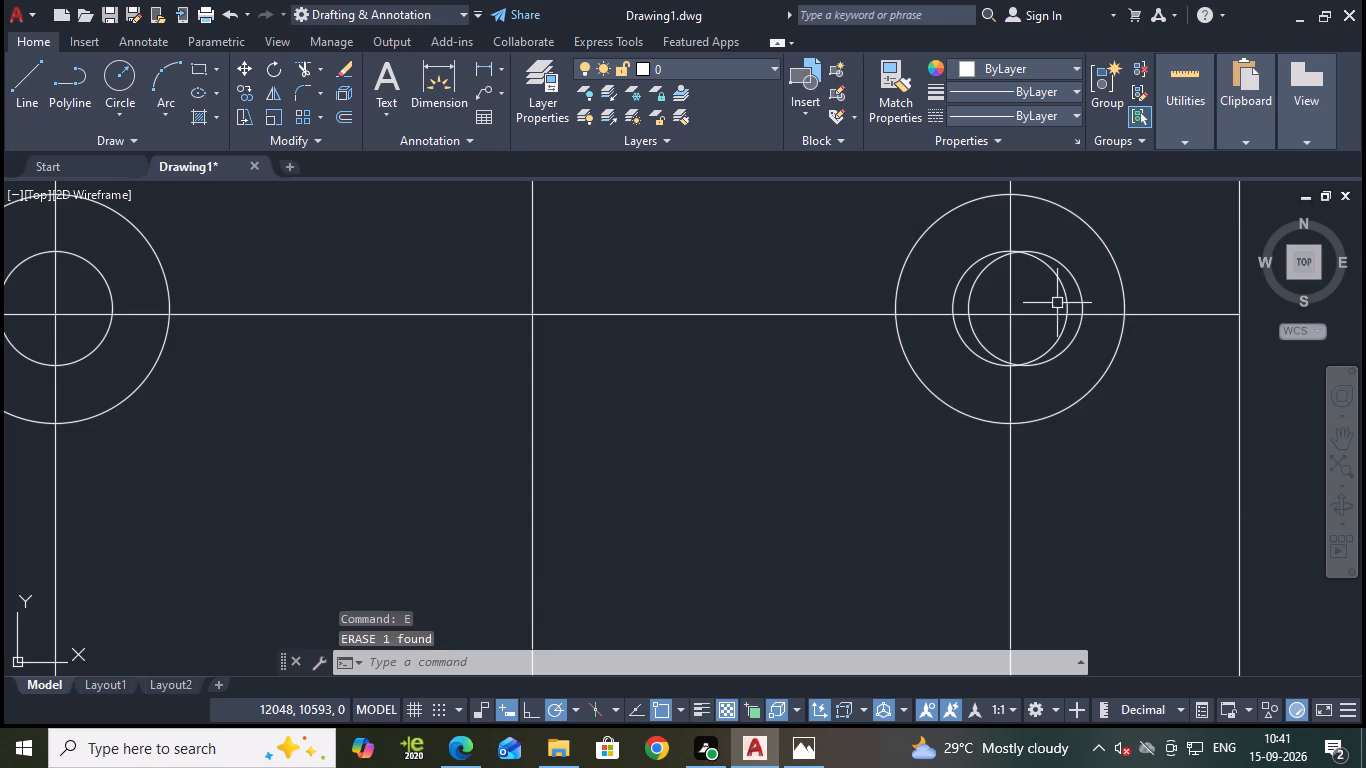
click(1071, 277)
key(e)
key(Return)
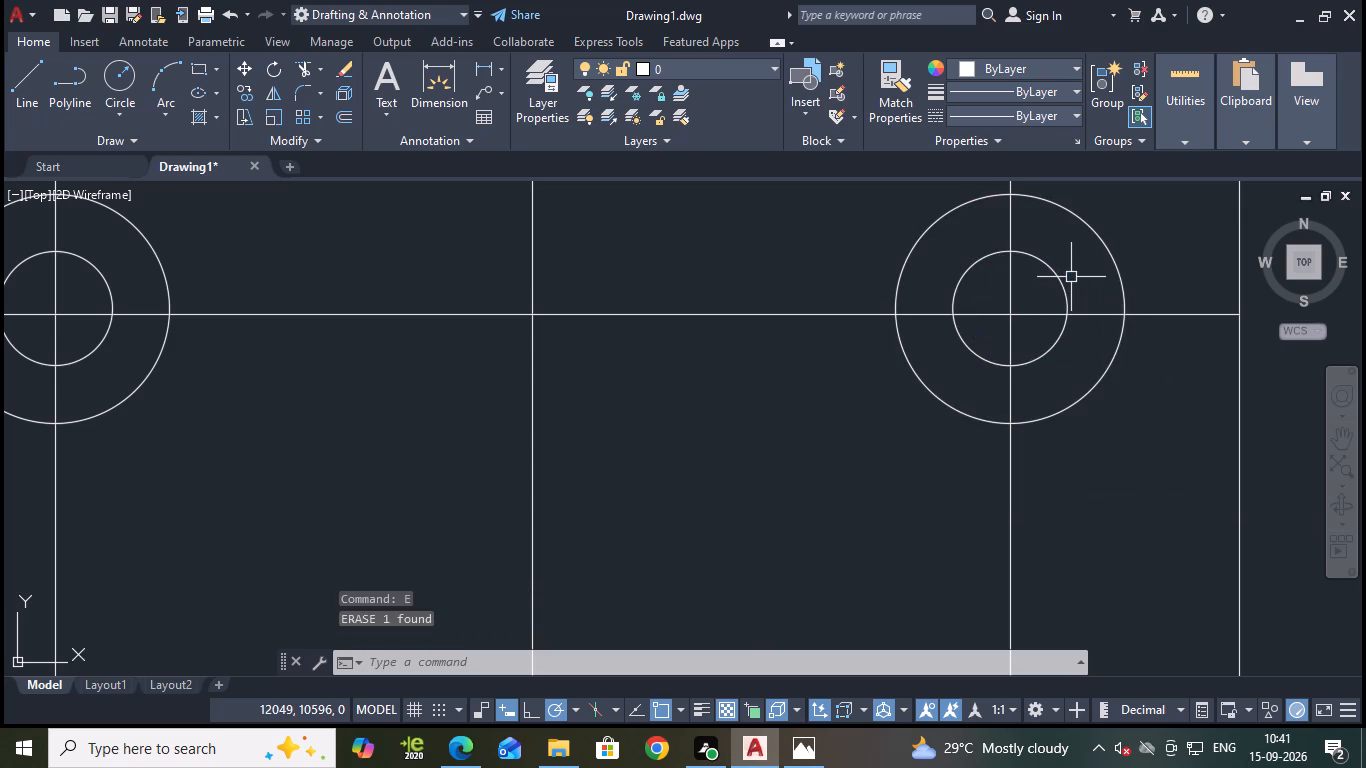
scroll(1070, 284, down, 2)
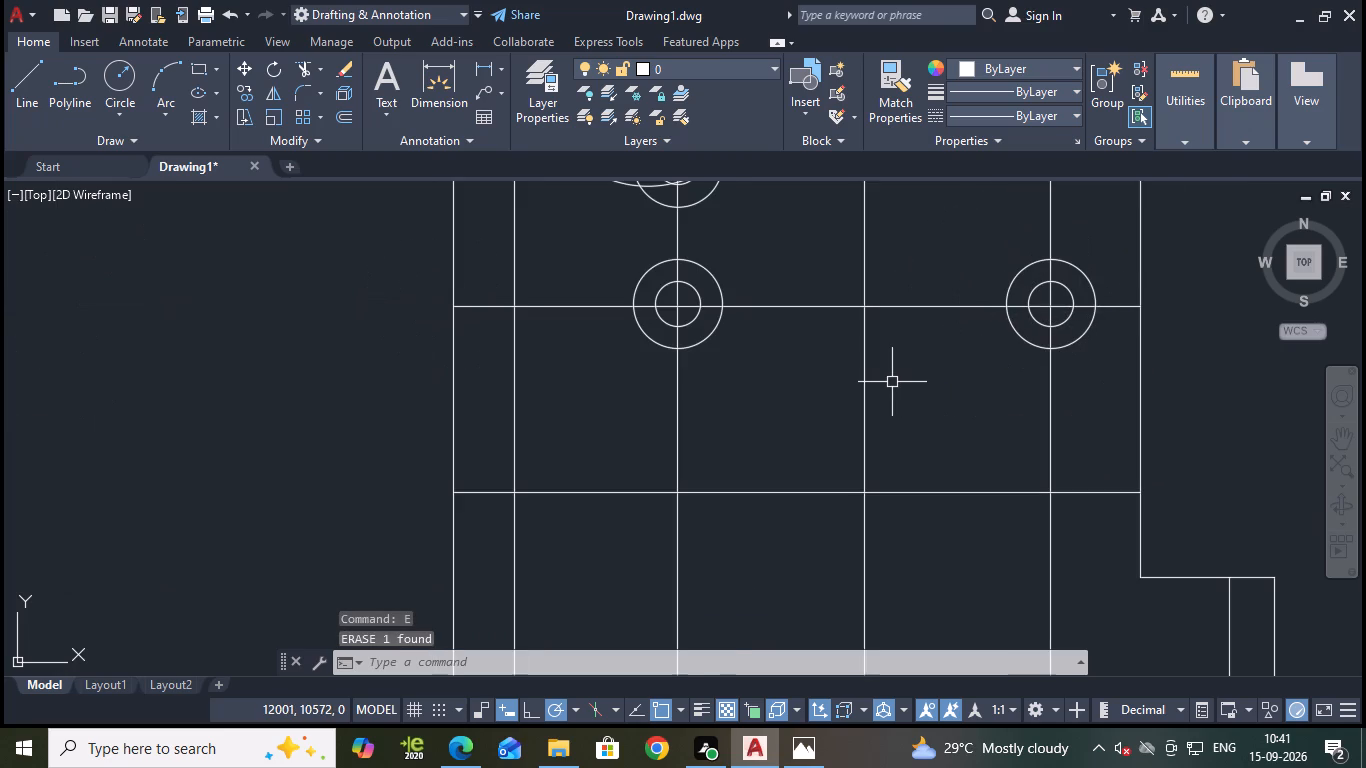
Save the drawing.
key(ctrl+s)
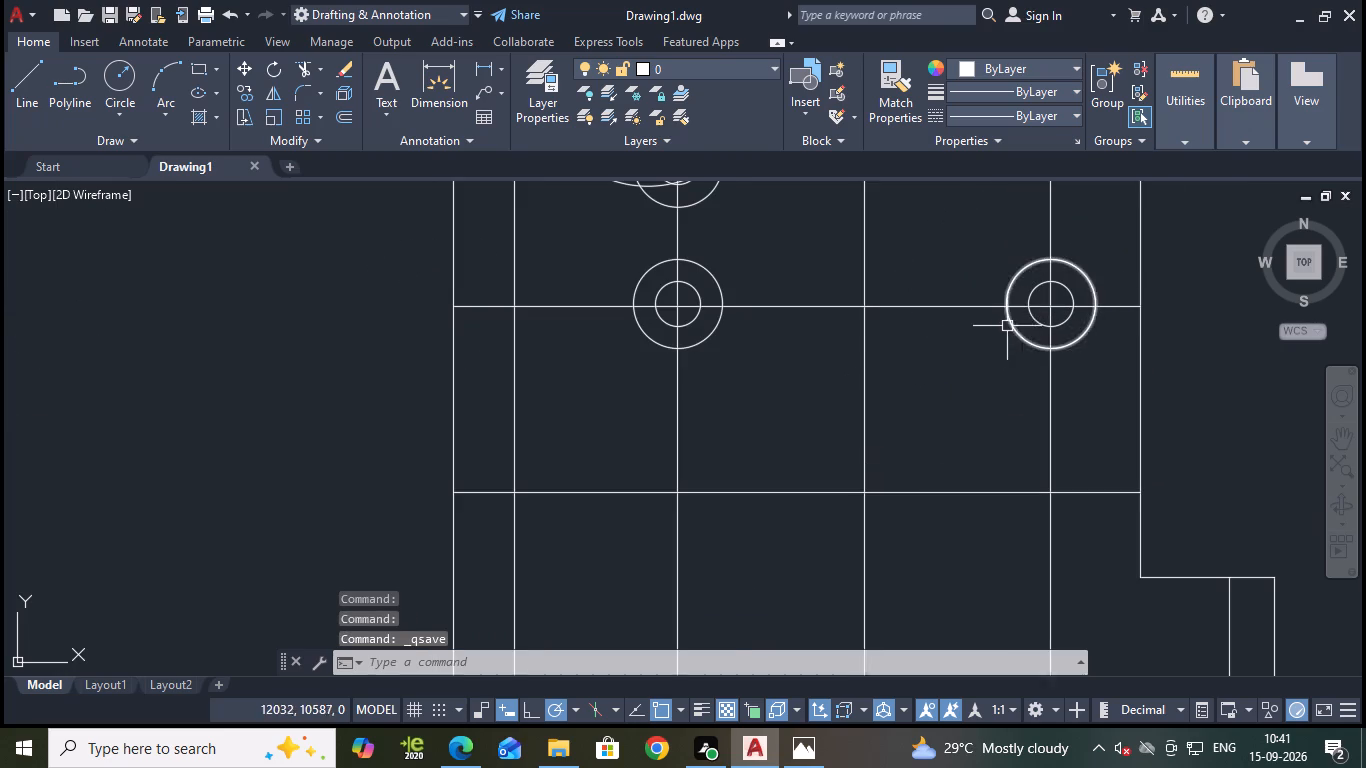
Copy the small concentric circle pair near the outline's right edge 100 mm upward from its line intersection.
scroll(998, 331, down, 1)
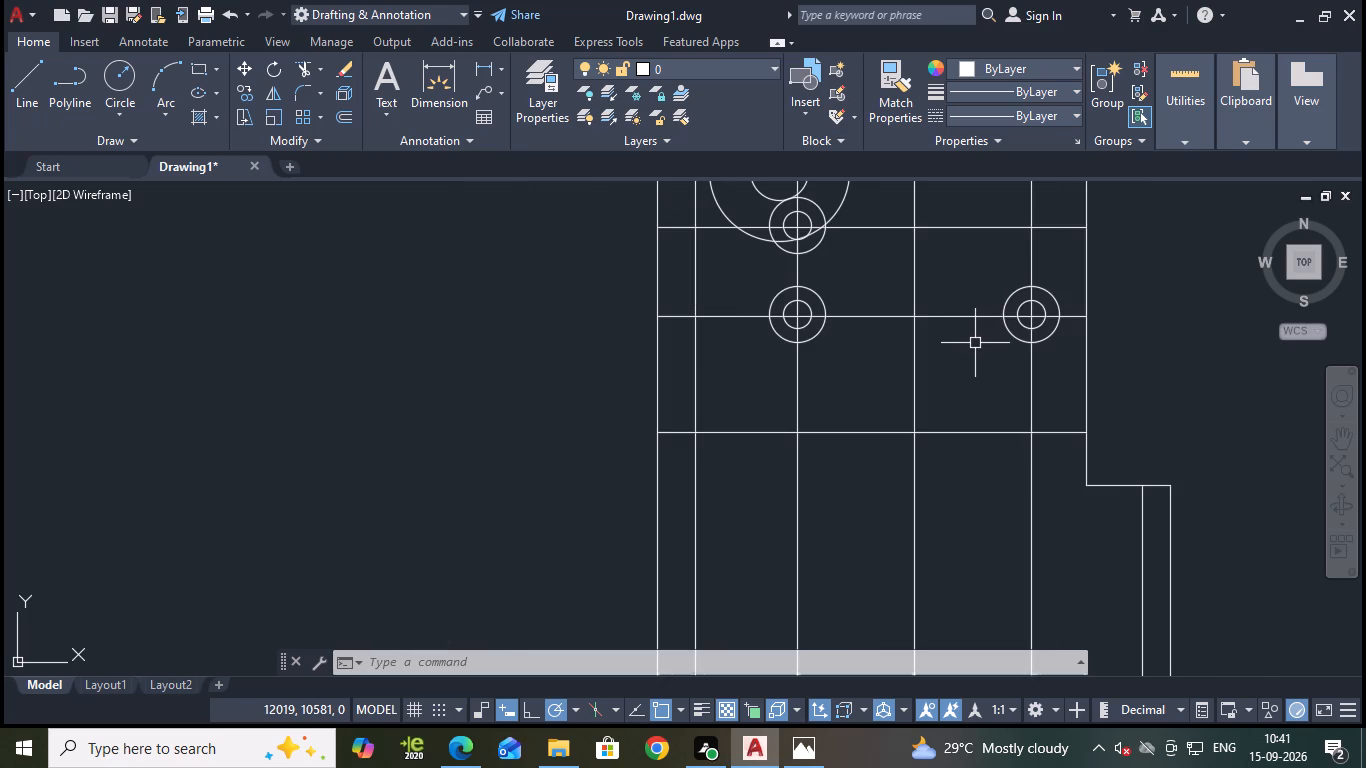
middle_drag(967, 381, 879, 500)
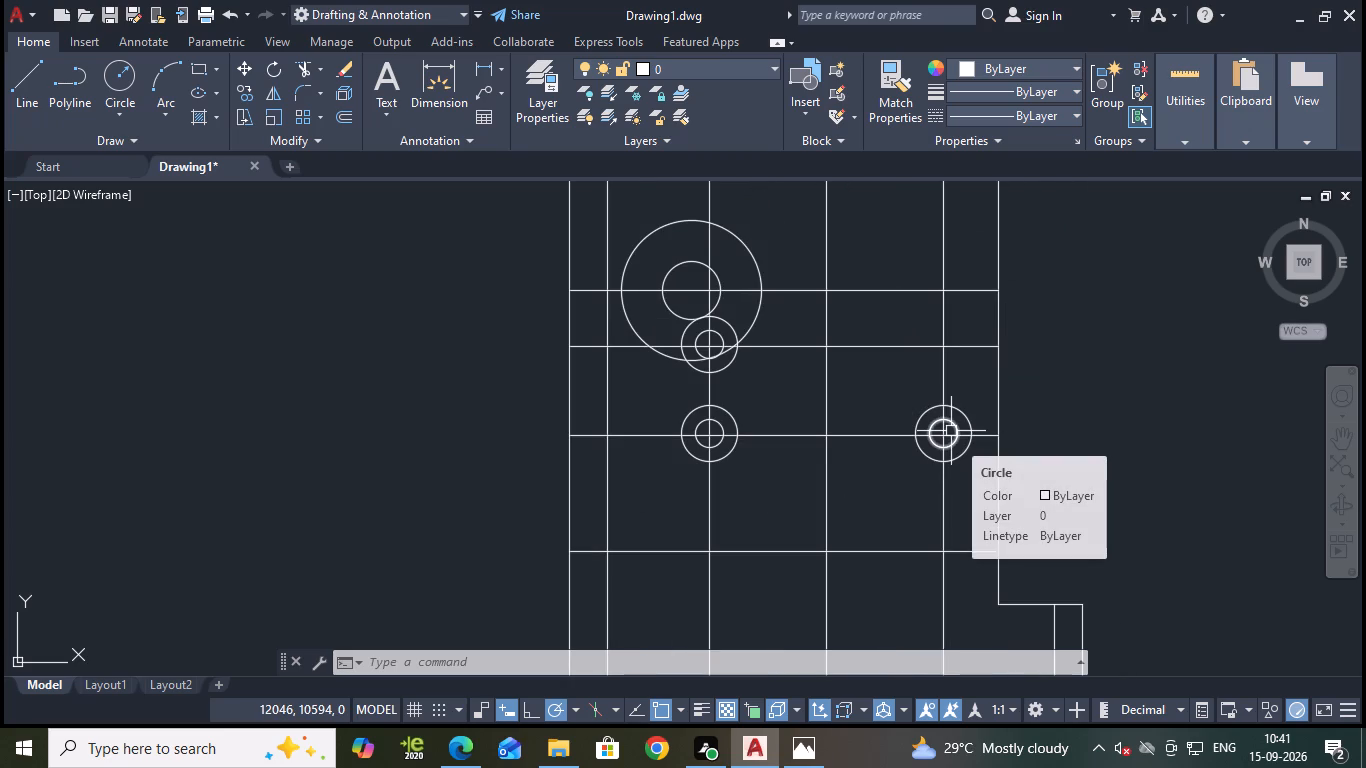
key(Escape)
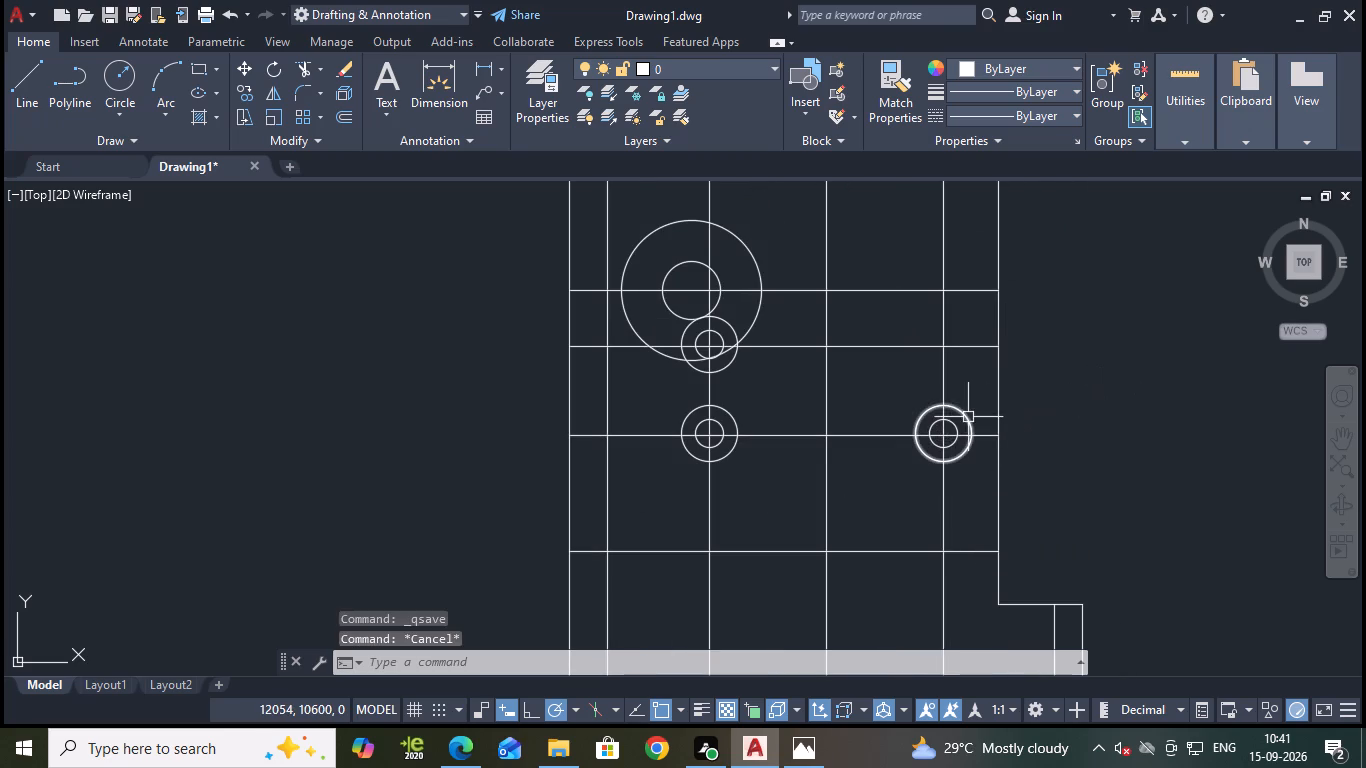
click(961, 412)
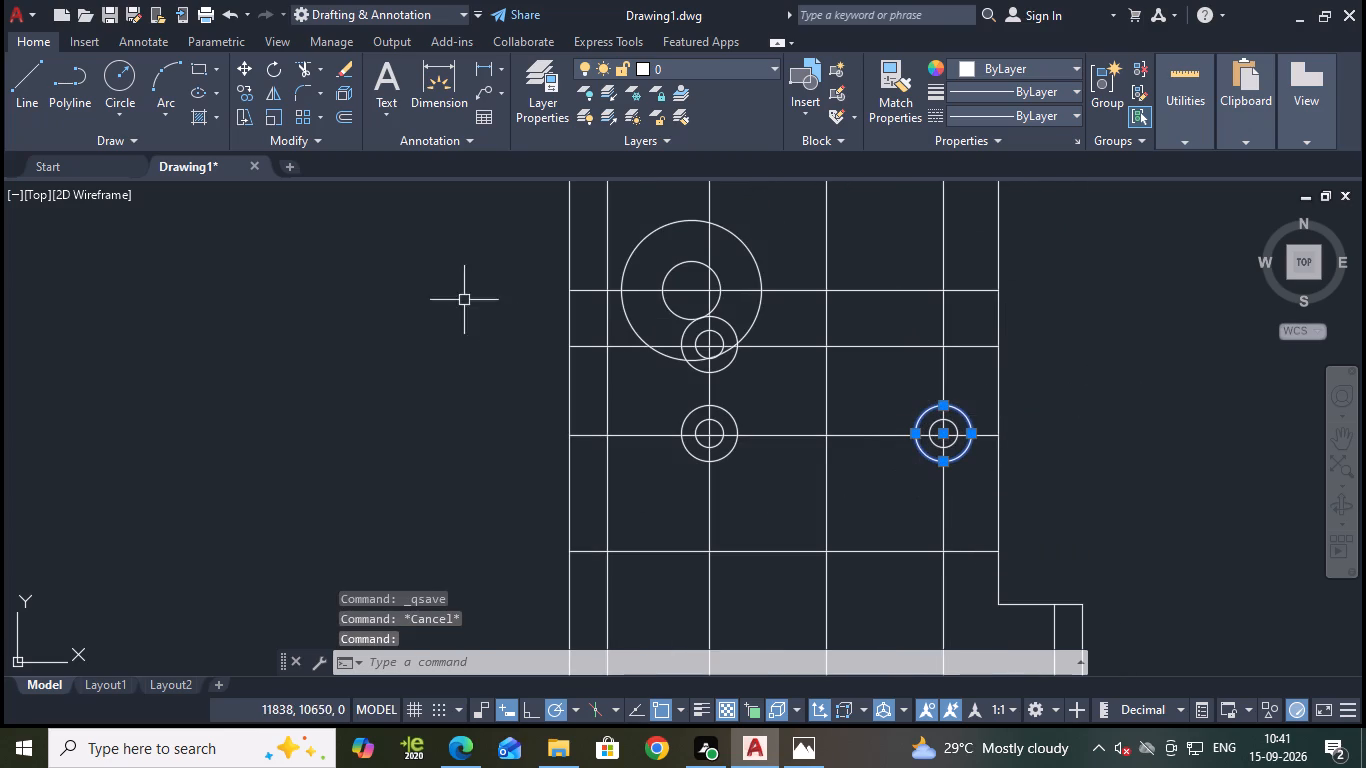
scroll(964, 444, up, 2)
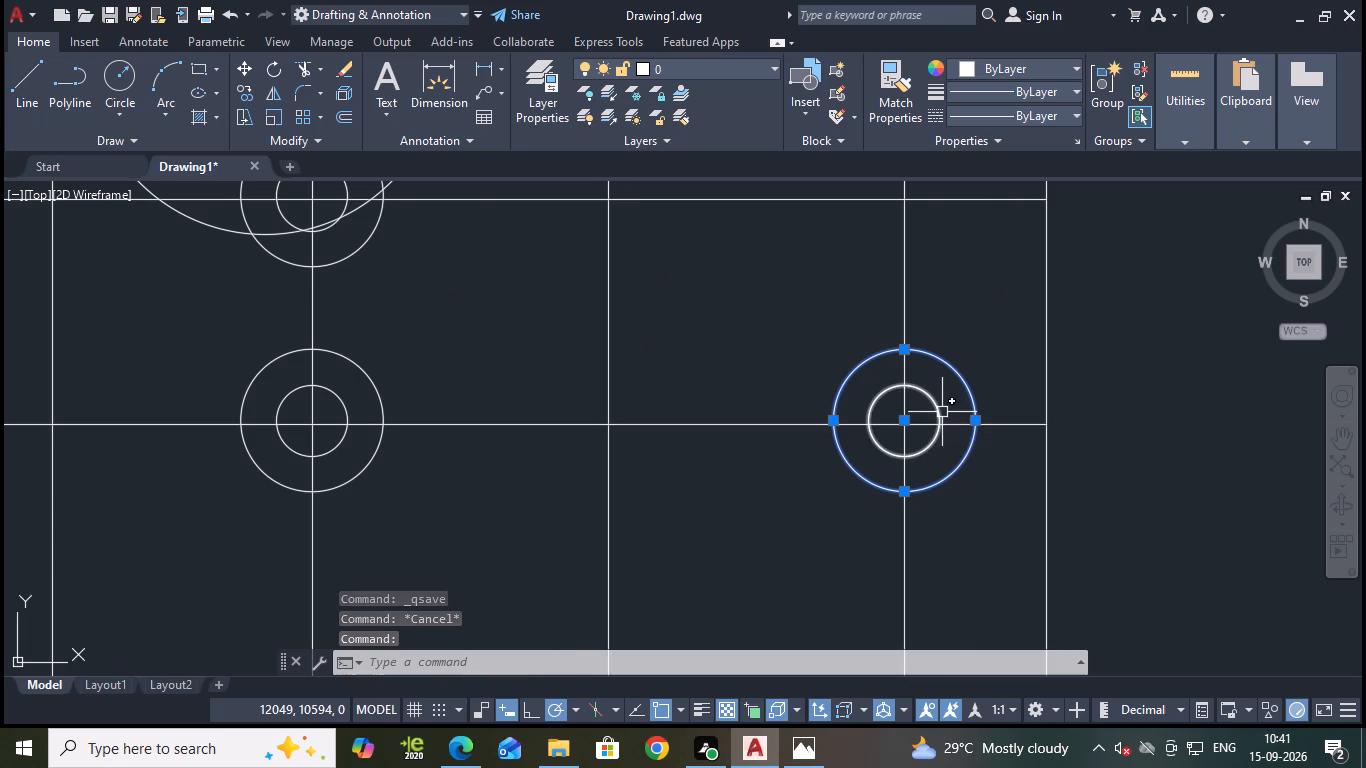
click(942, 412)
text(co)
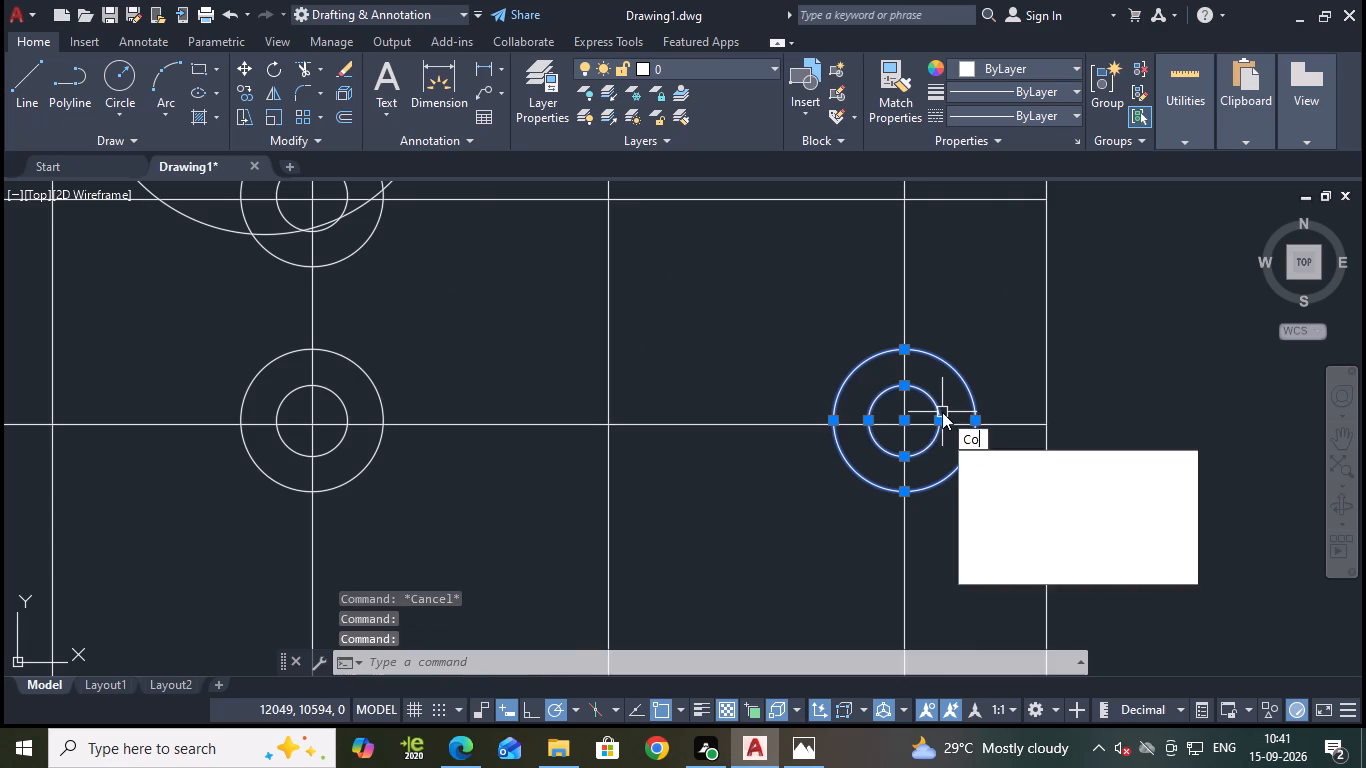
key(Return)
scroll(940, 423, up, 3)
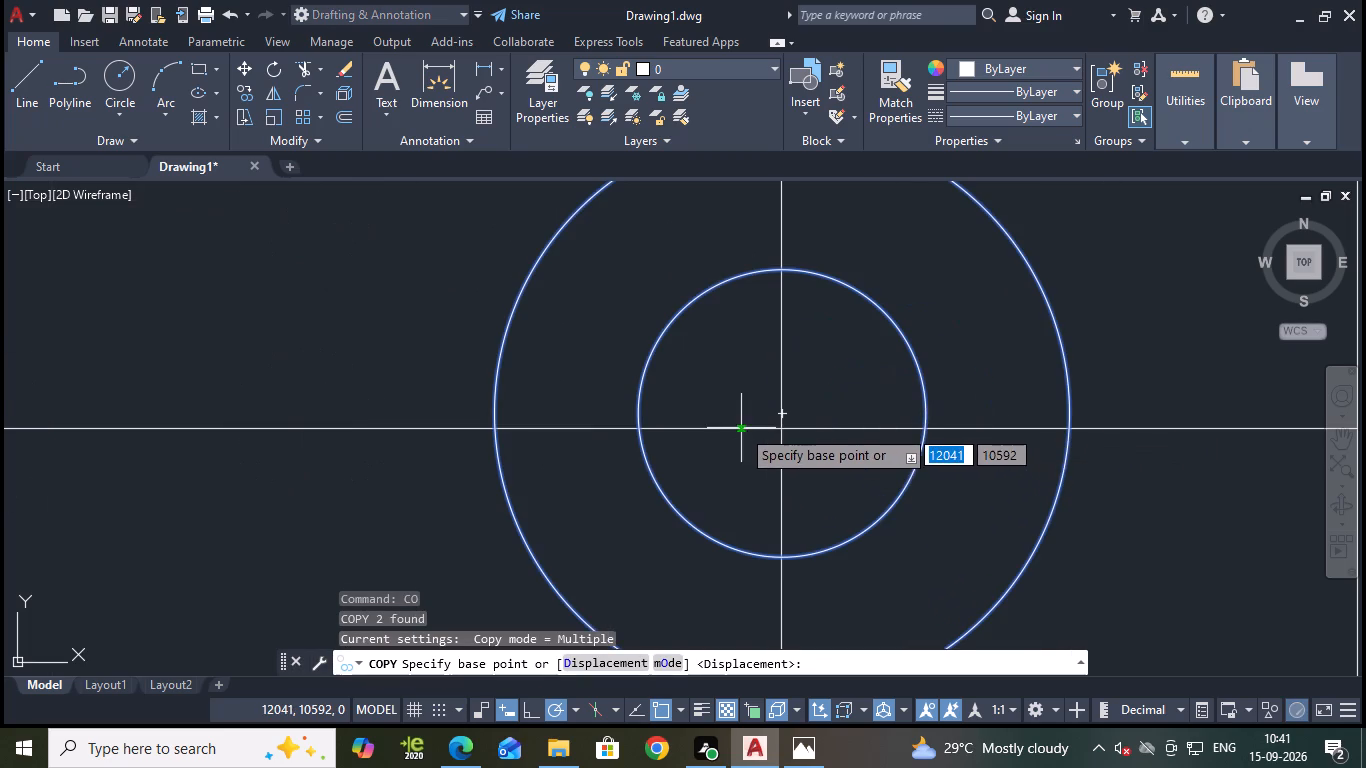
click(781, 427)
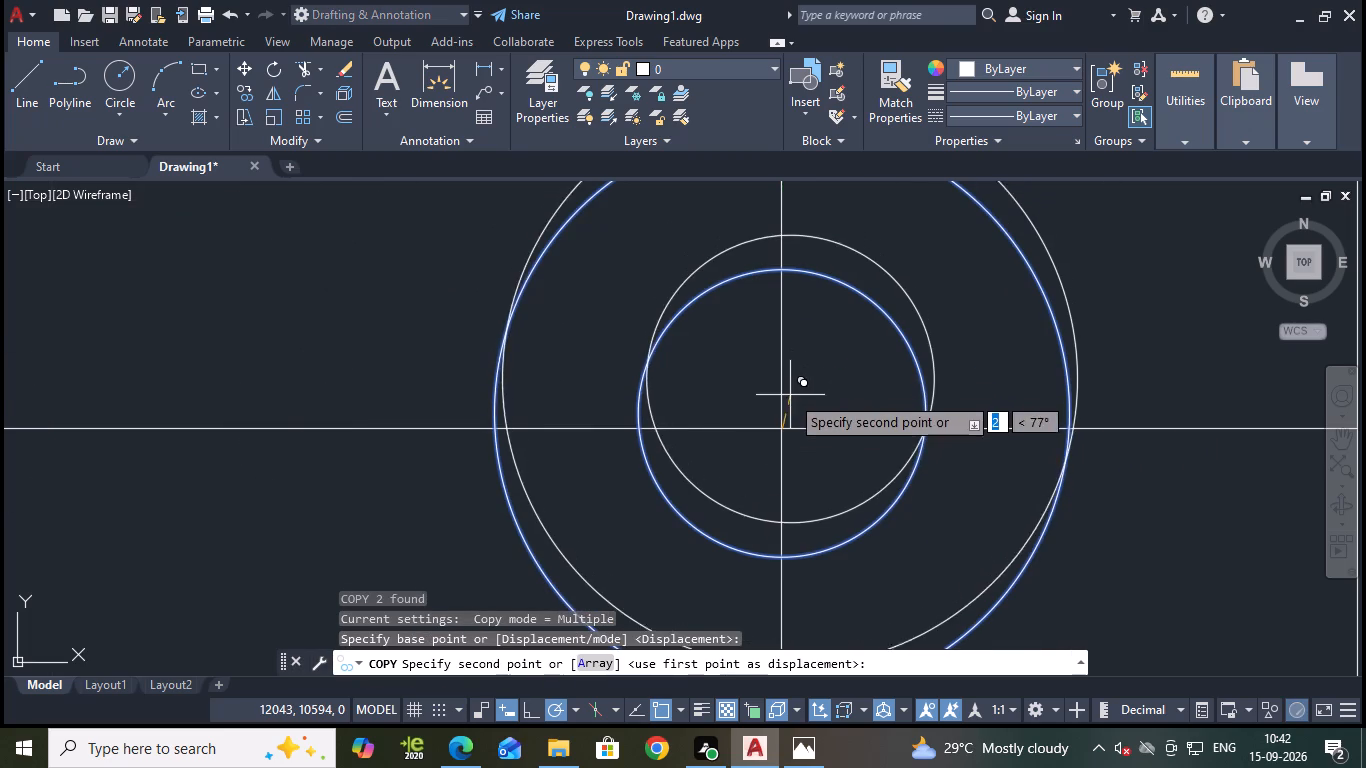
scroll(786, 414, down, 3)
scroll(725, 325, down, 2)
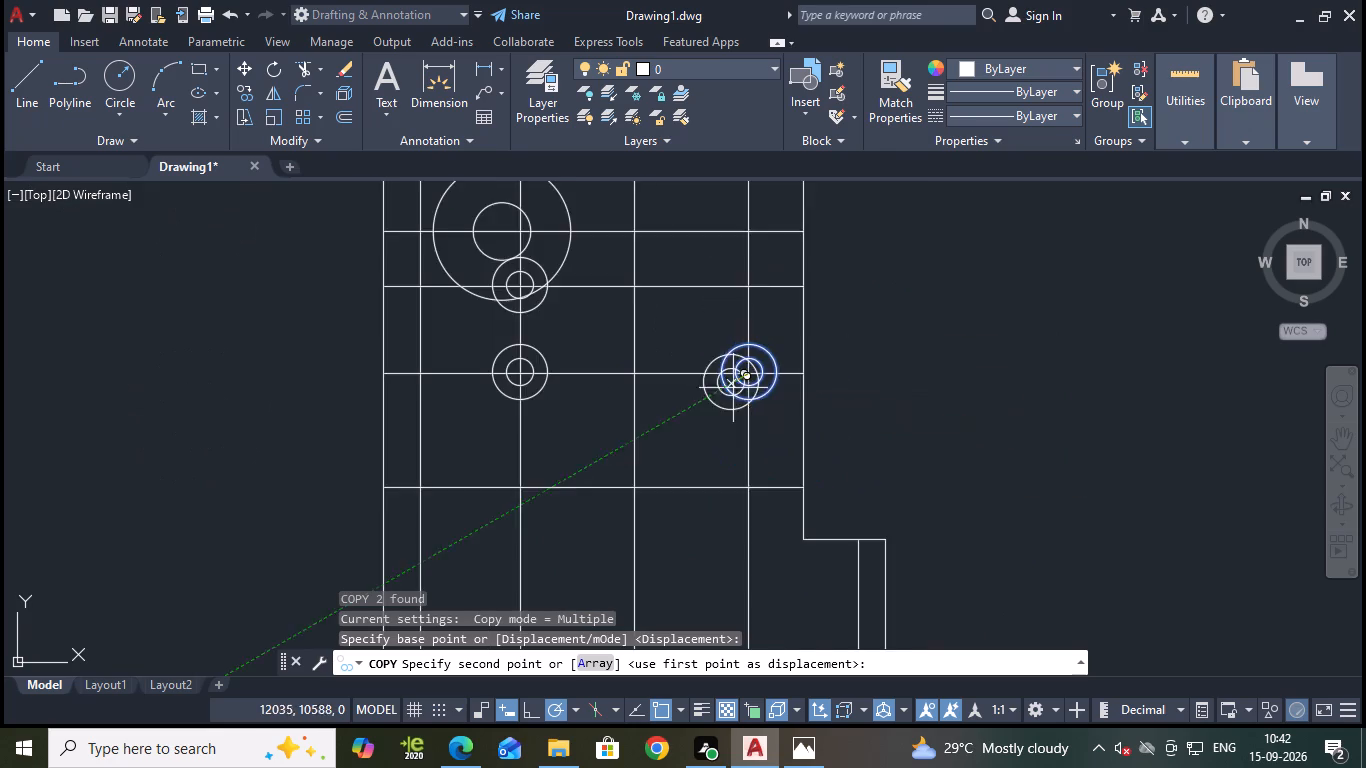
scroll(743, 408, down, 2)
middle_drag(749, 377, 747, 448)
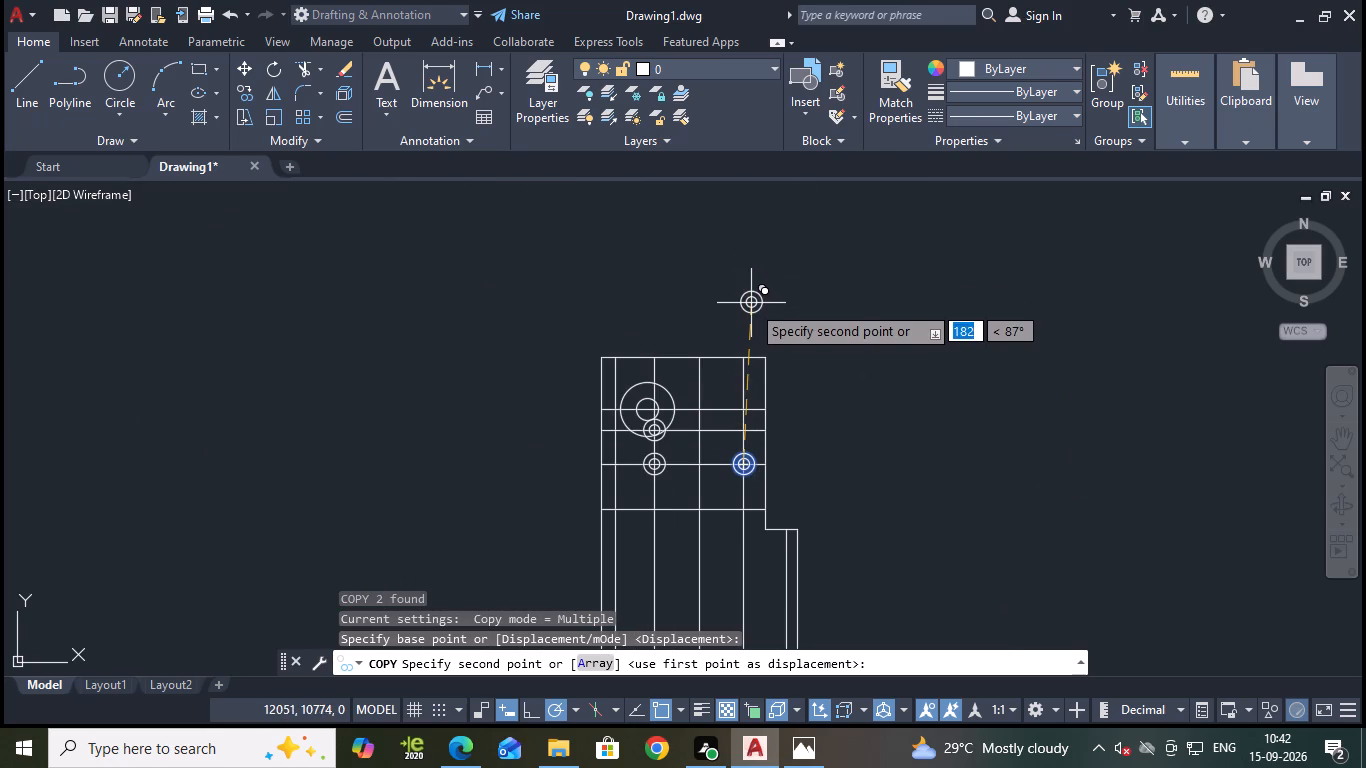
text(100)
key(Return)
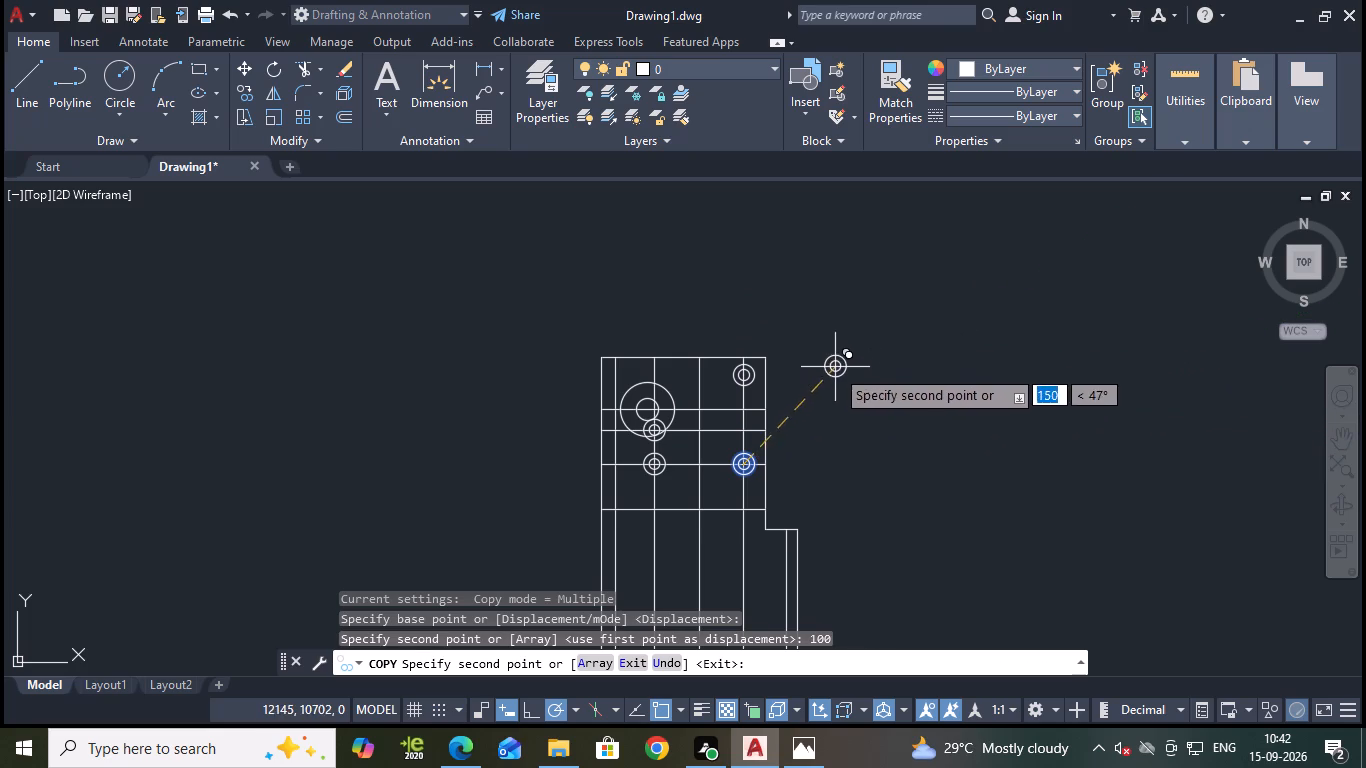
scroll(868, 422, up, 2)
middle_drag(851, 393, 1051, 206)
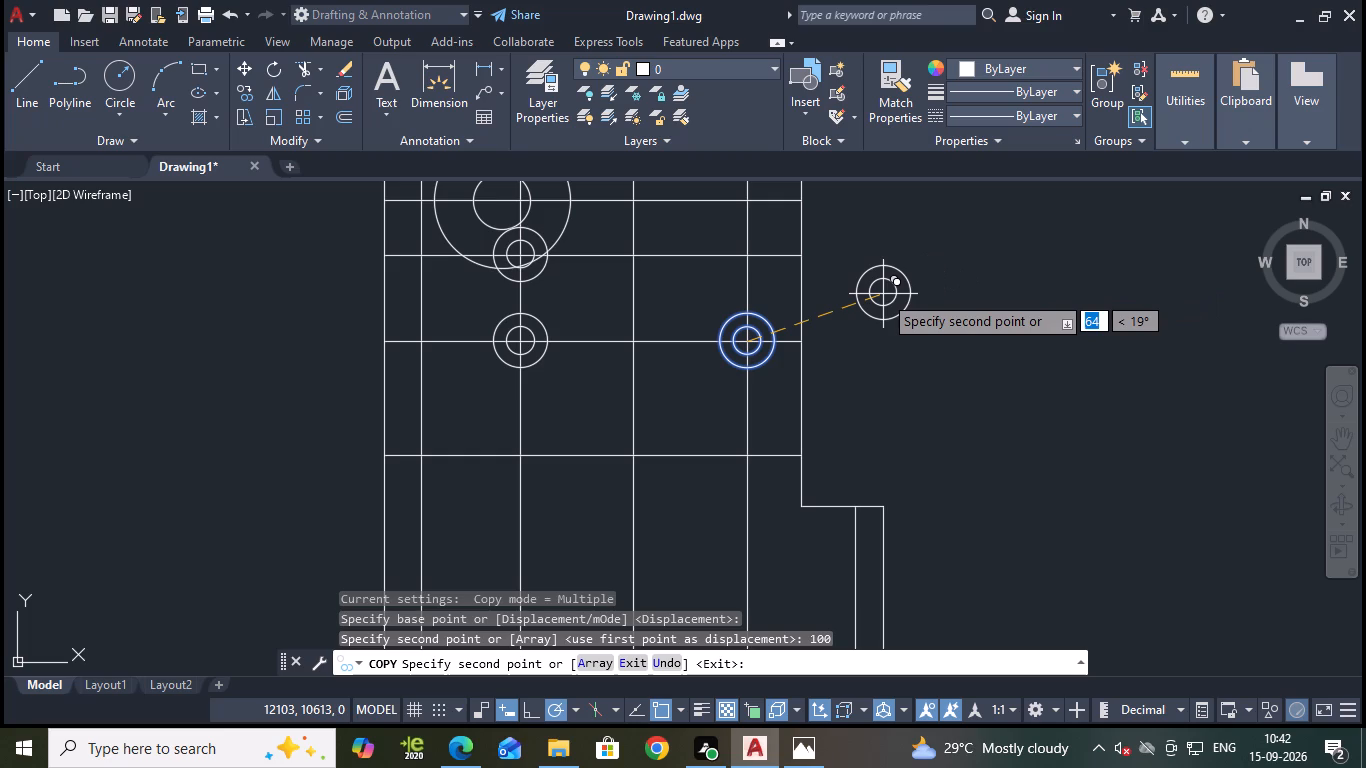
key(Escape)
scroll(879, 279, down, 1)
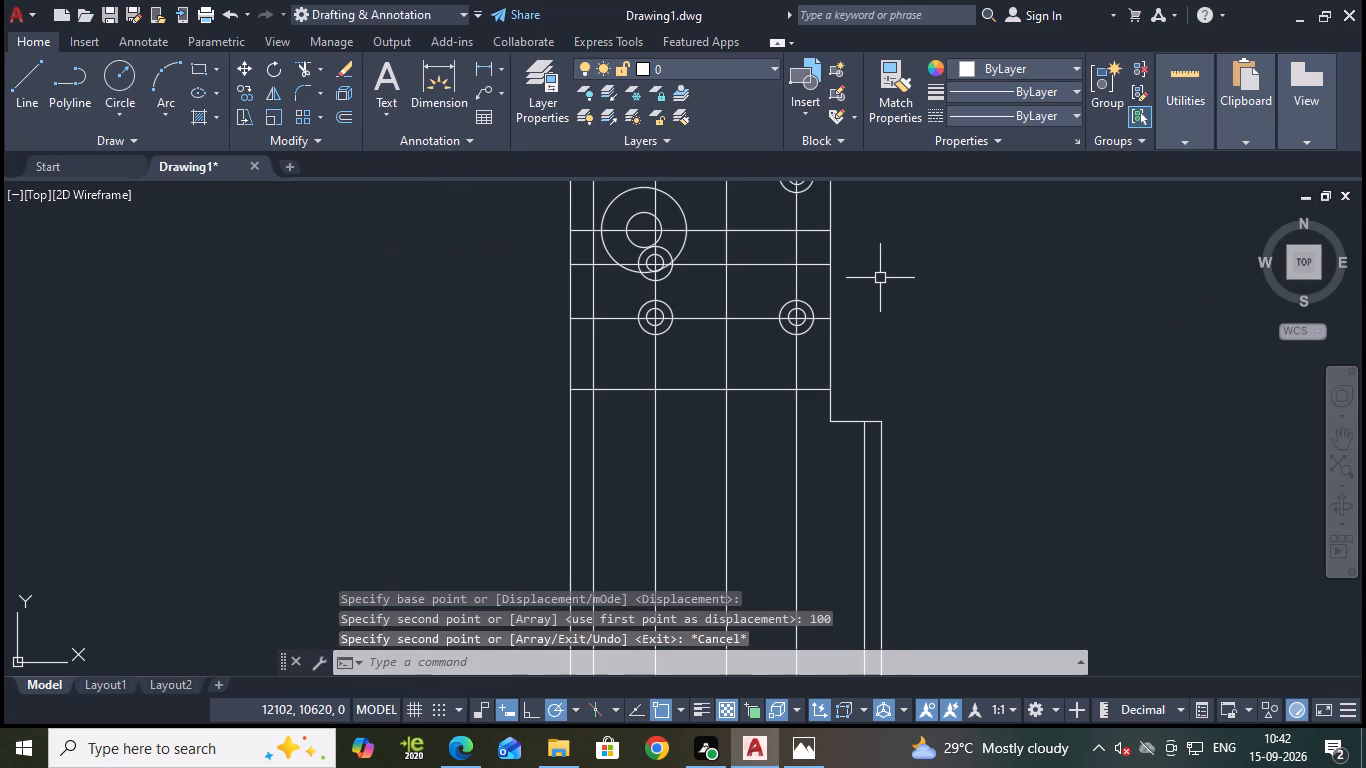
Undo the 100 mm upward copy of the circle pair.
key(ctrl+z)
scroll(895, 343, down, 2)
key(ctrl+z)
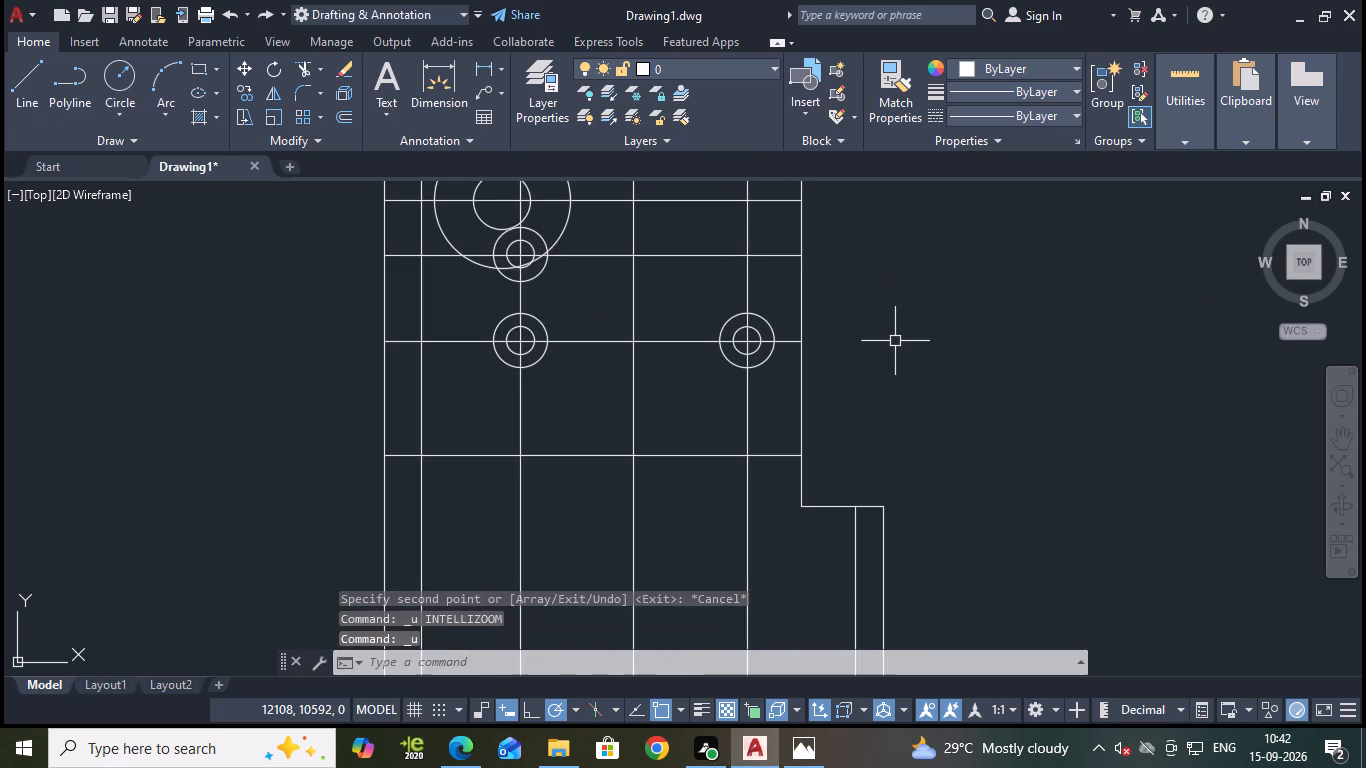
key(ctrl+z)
Move the lower-left small circle pair from its line intersection 50 mm straight down to the intersection with the next horizontal line.
scroll(960, 345, down, 2)
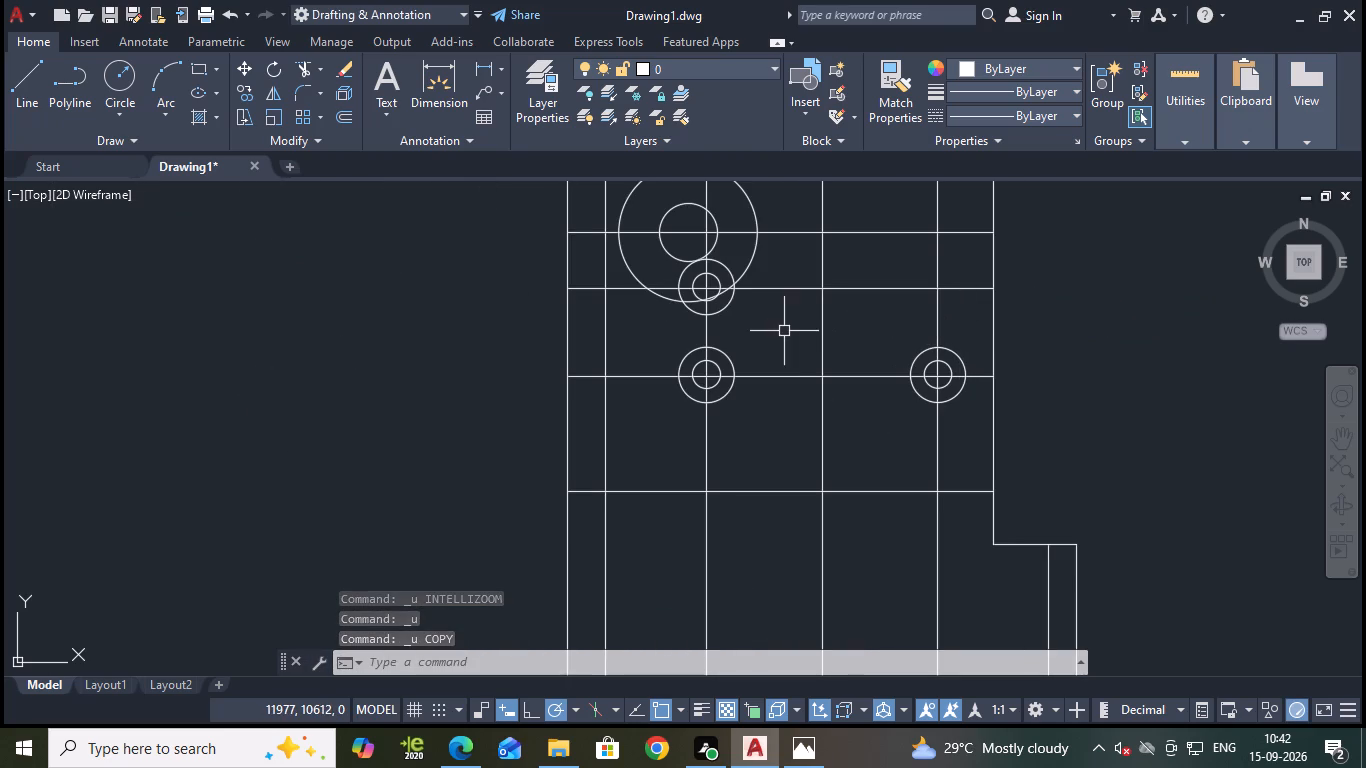
click(723, 373)
click(731, 364)
key(m)
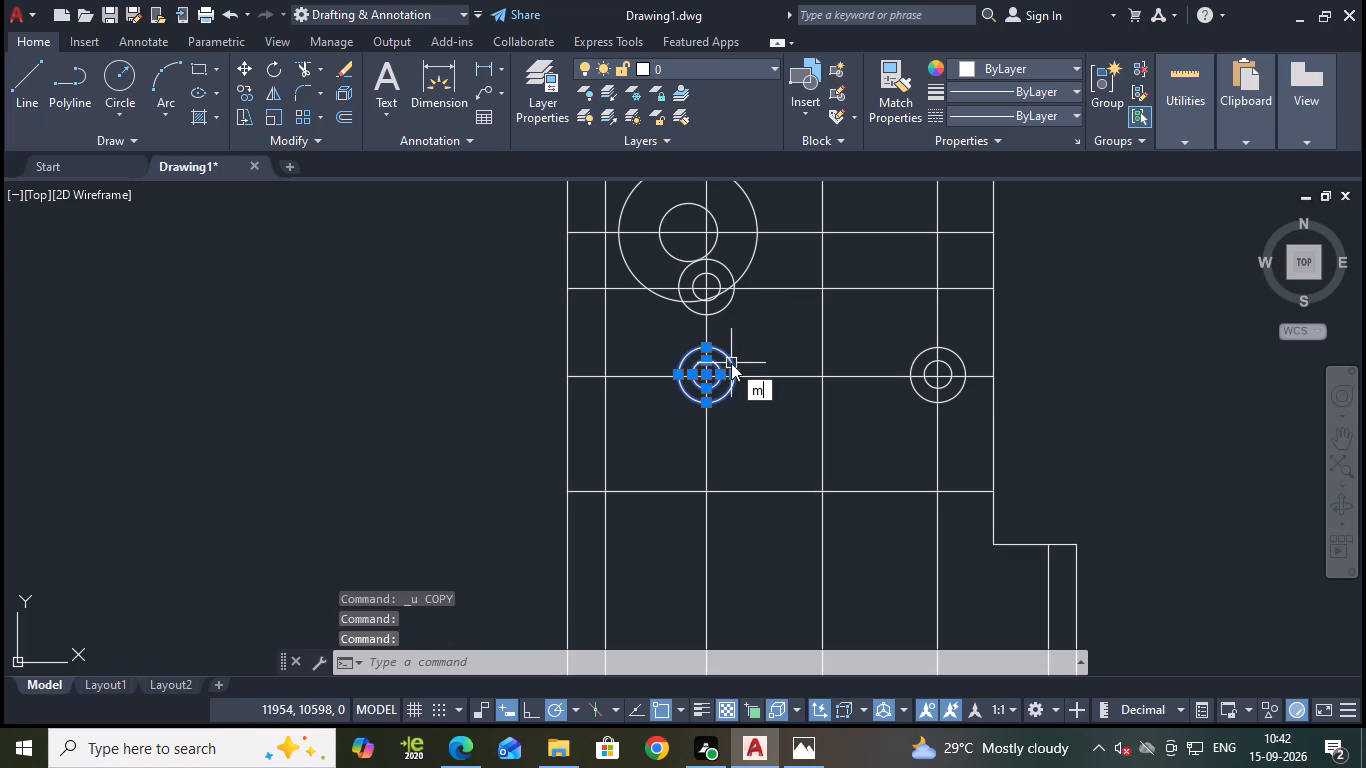
key(Return)
scroll(711, 379, up, 4)
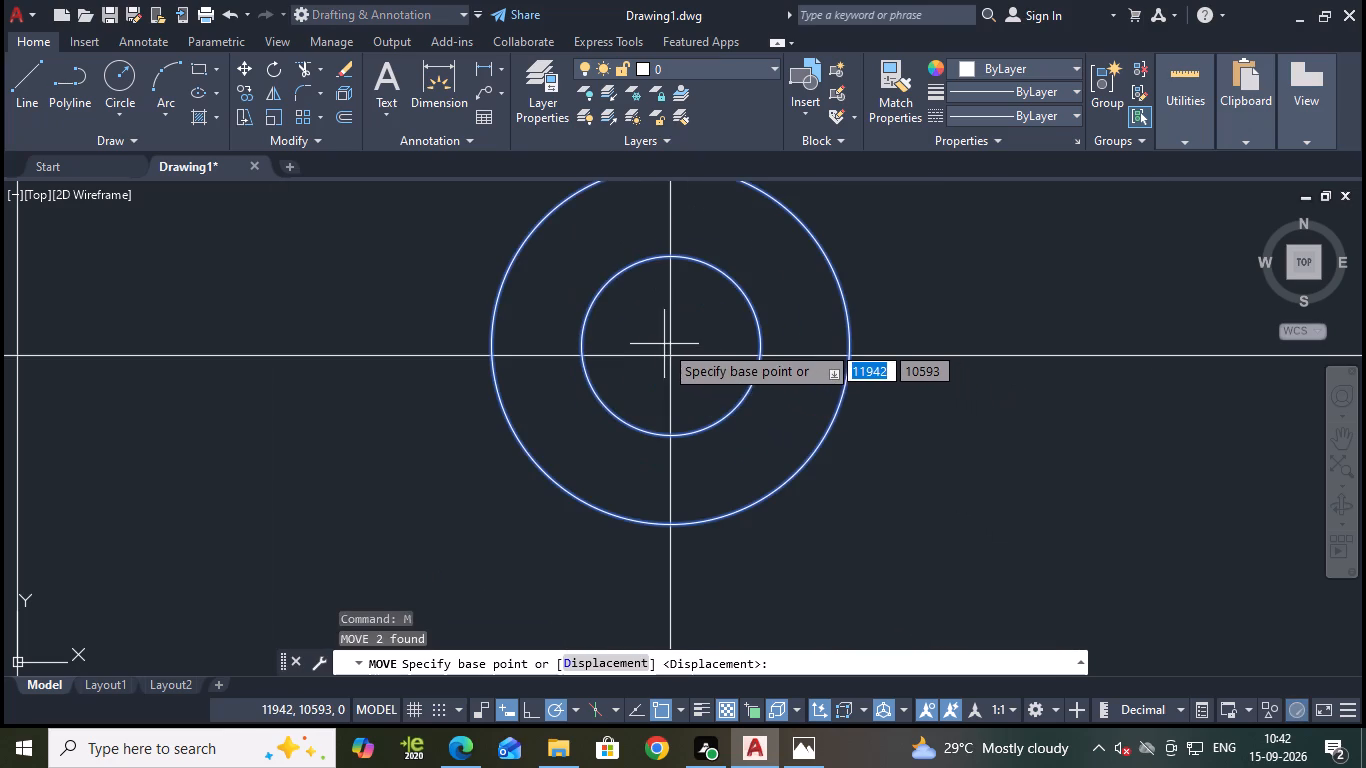
click(671, 355)
scroll(822, 396, down, 3)
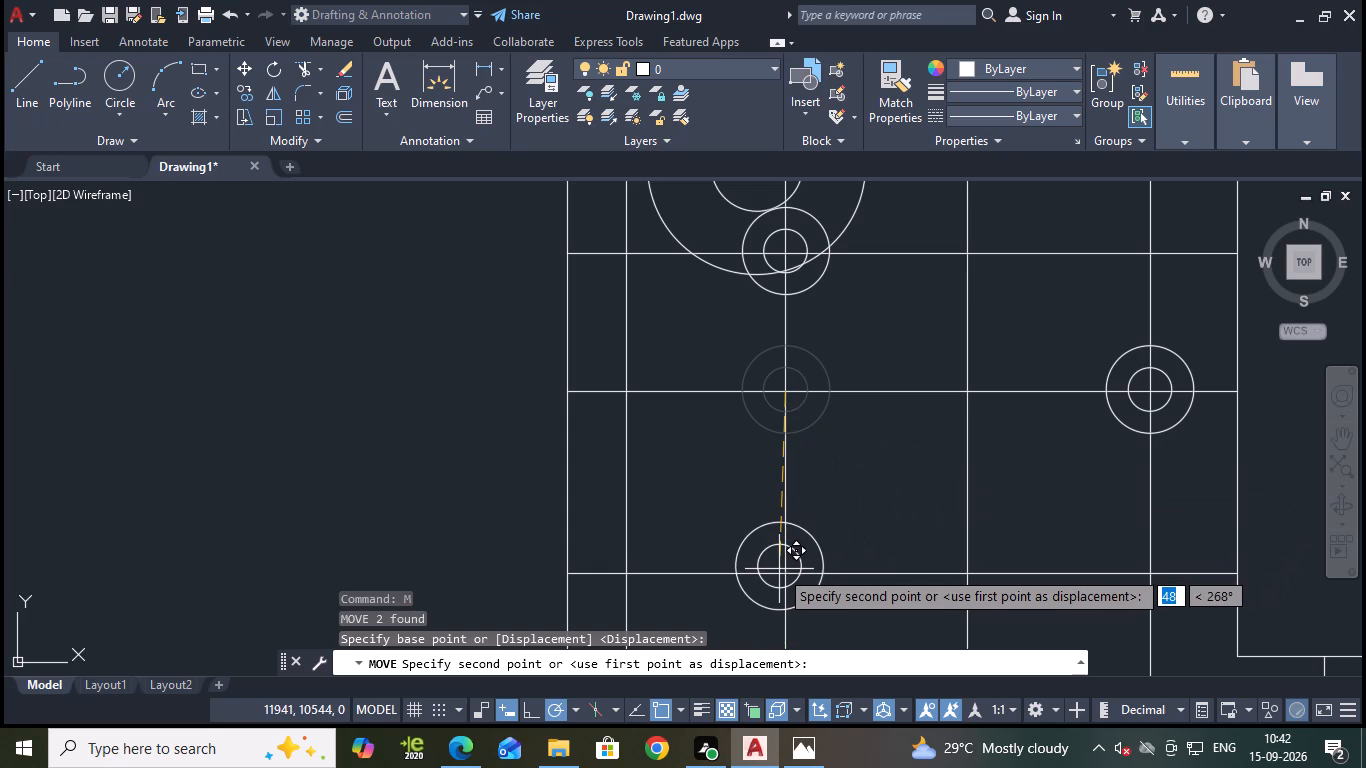
scroll(788, 579, up, 3)
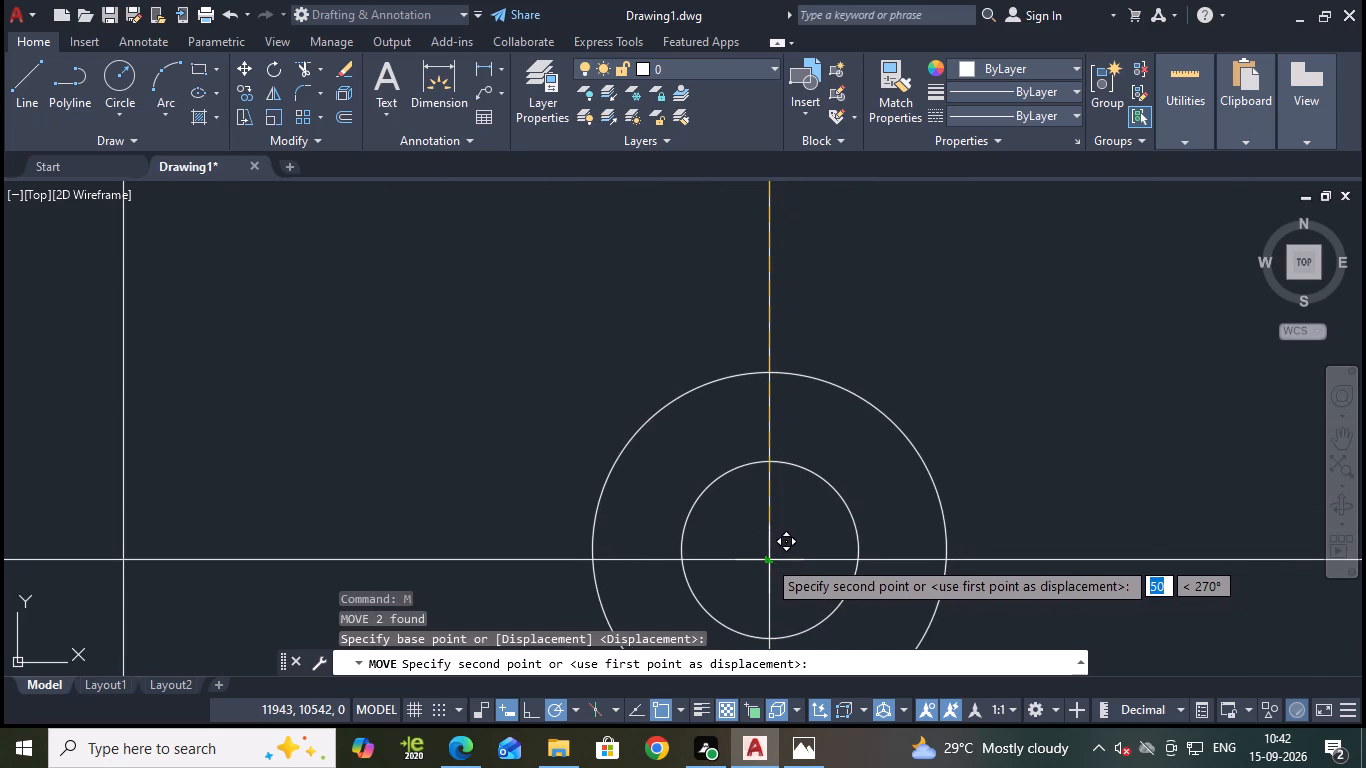
click(767, 559)
scroll(904, 447, down, 2)
key(Escape)
scroll(975, 402, down, 2)
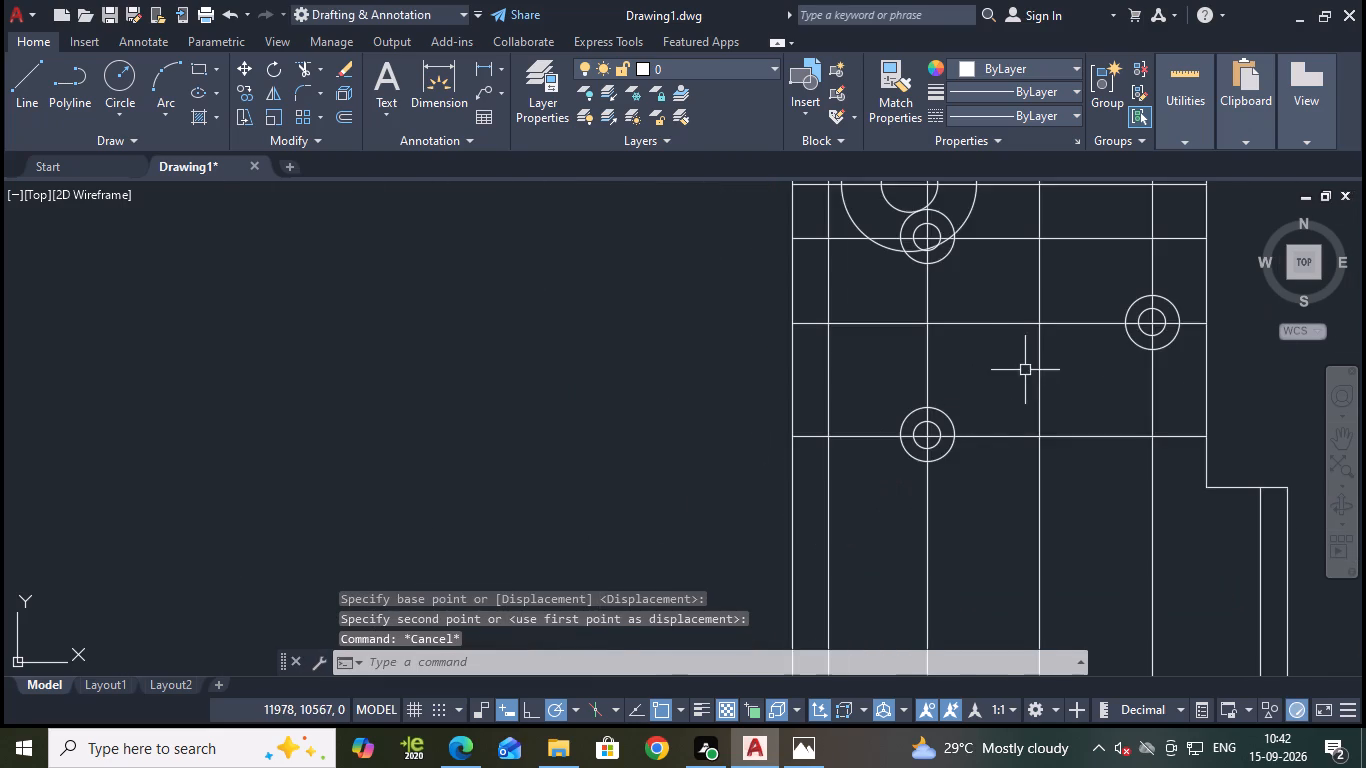
Move the small circle pair near the outline's right edge straight down to where its vertical line crosses the next horizontal line.
middle_drag(1029, 363, 825, 355)
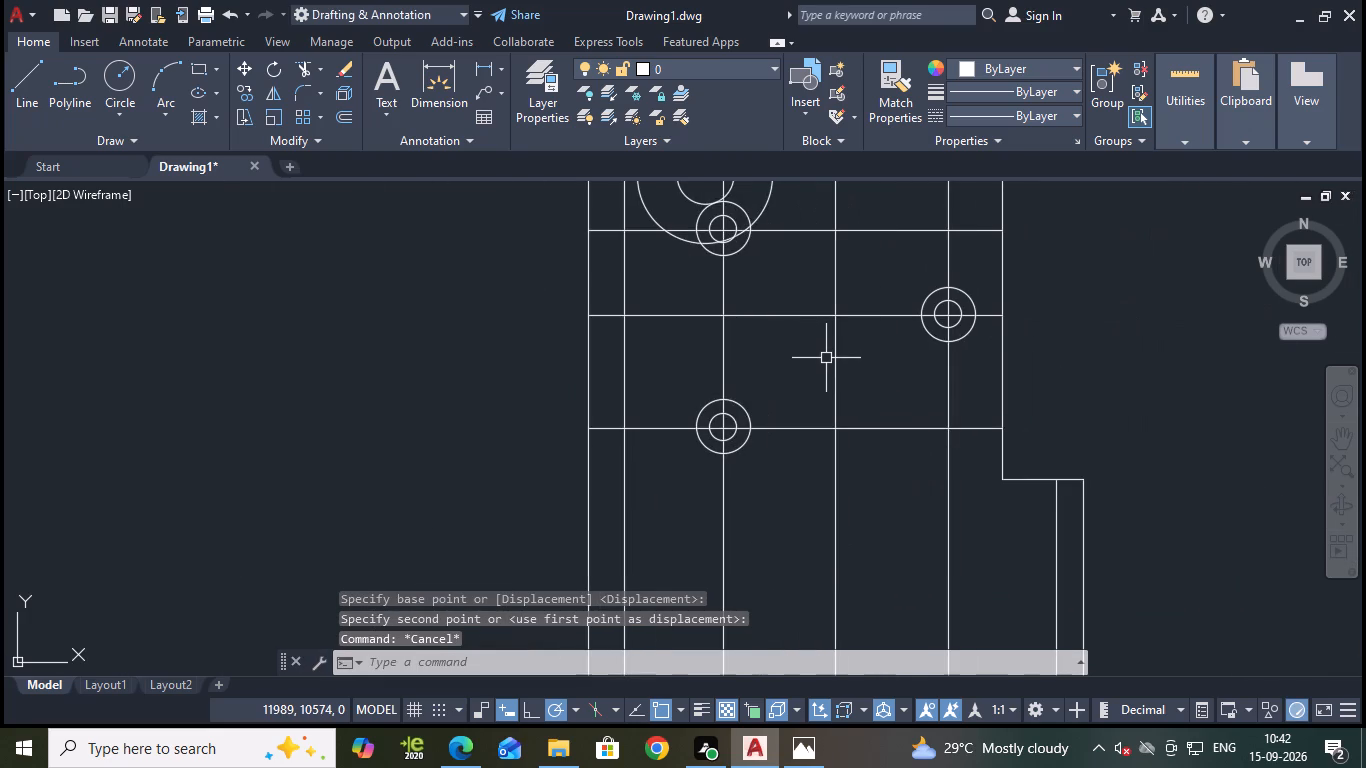
click(972, 301)
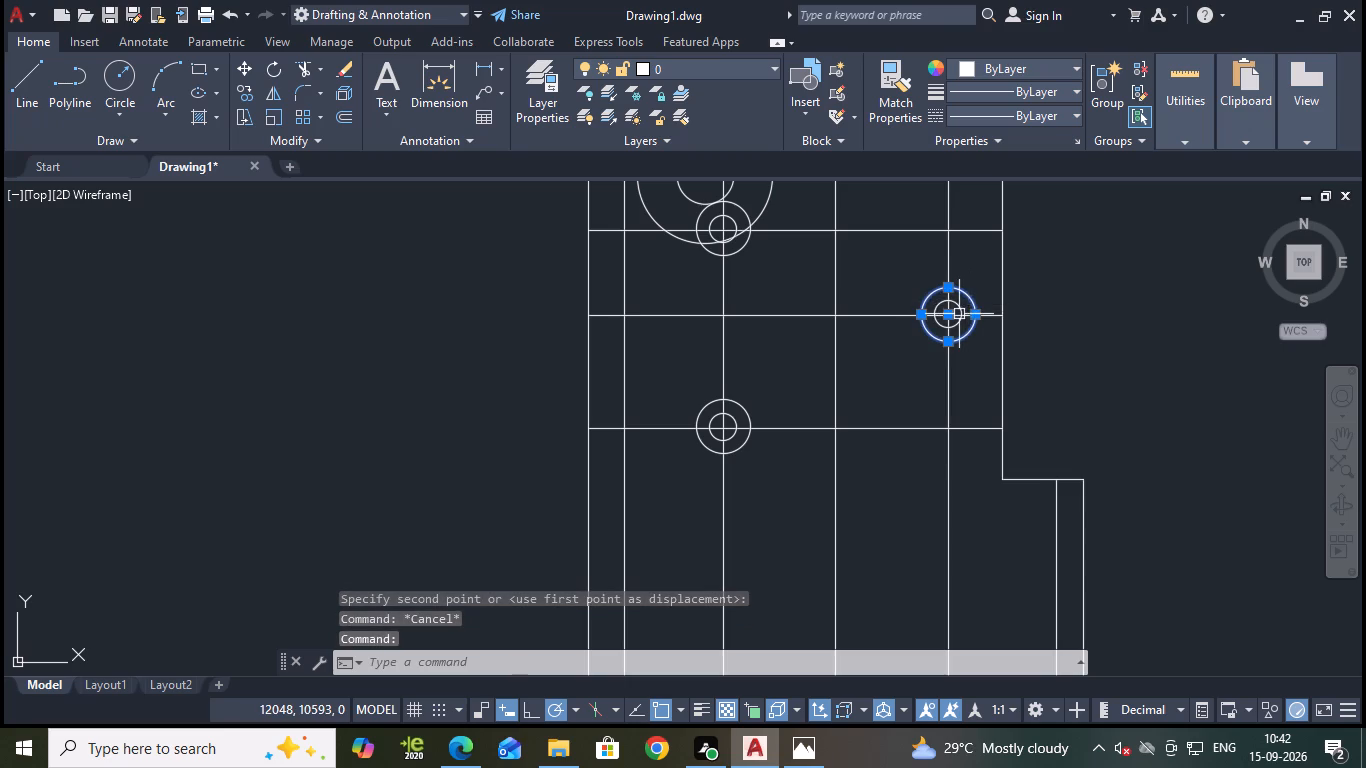
click(958, 315)
scroll(958, 315, up, 3)
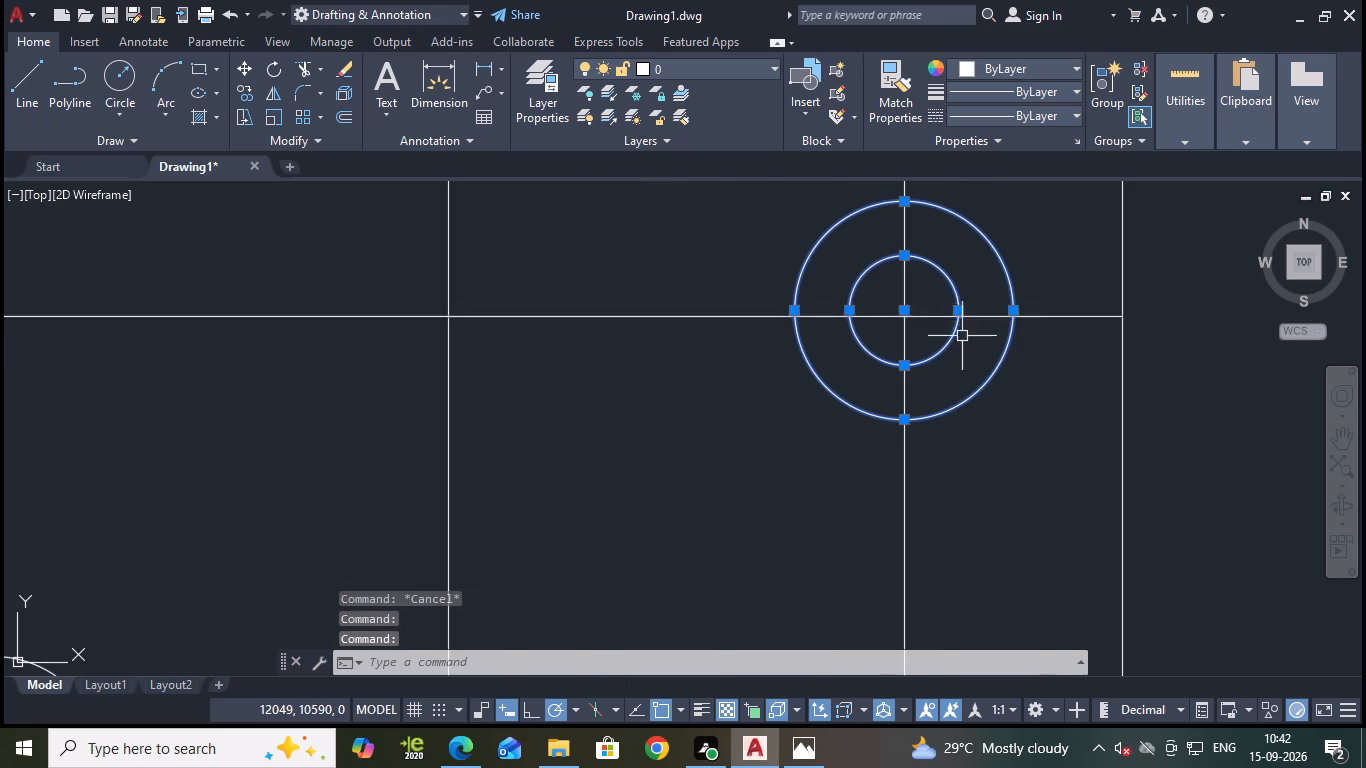
scroll(963, 336, up, 2)
key(m)
key(Return)
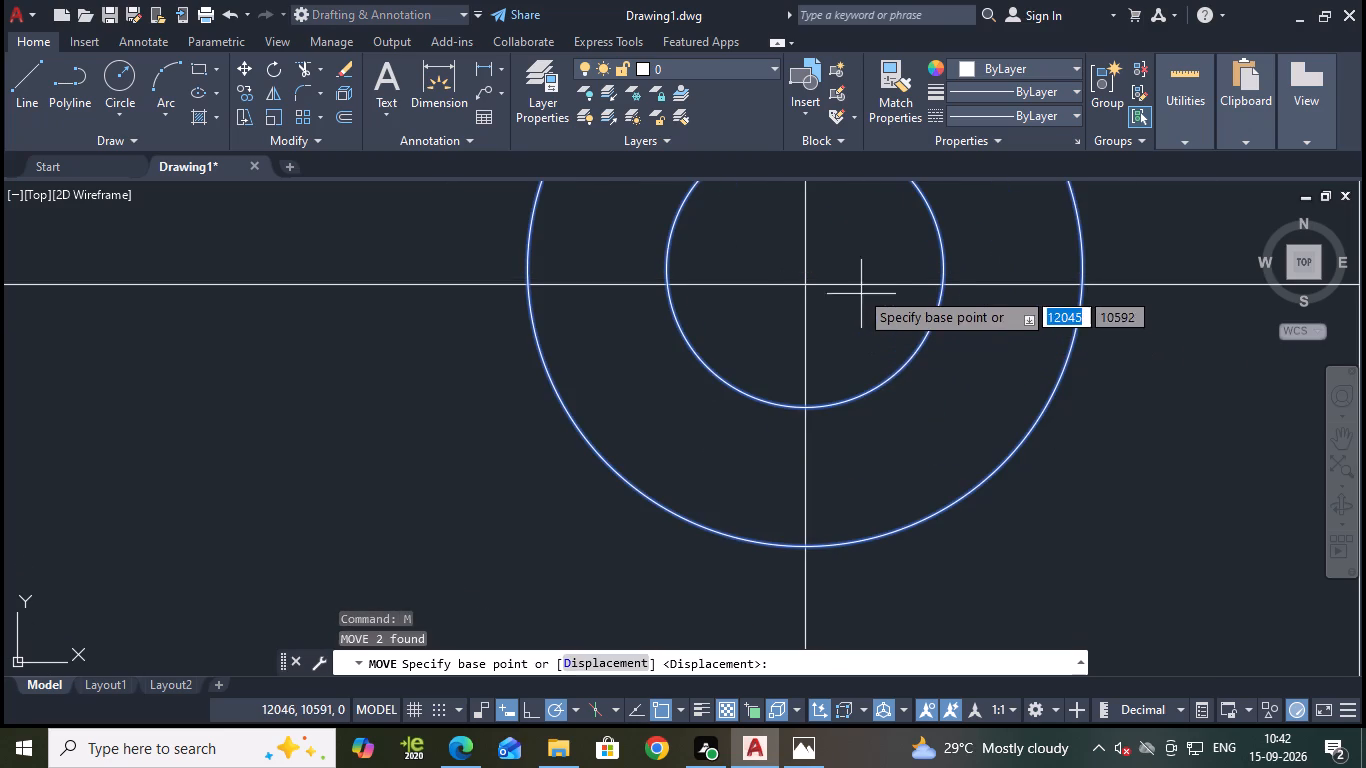
click(807, 286)
scroll(833, 311, down, 3)
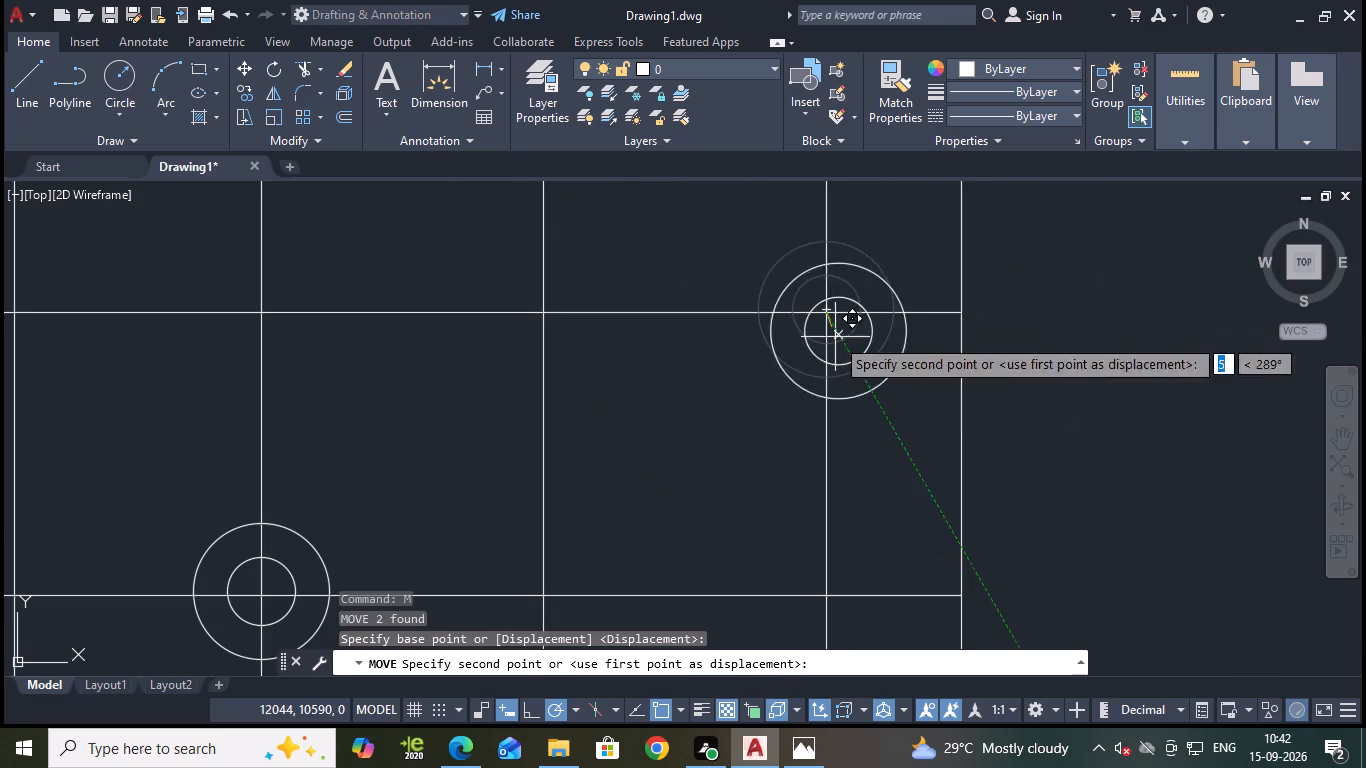
scroll(821, 495, down, 2)
middle_drag(824, 507, 846, 328)
scroll(844, 368, up, 2)
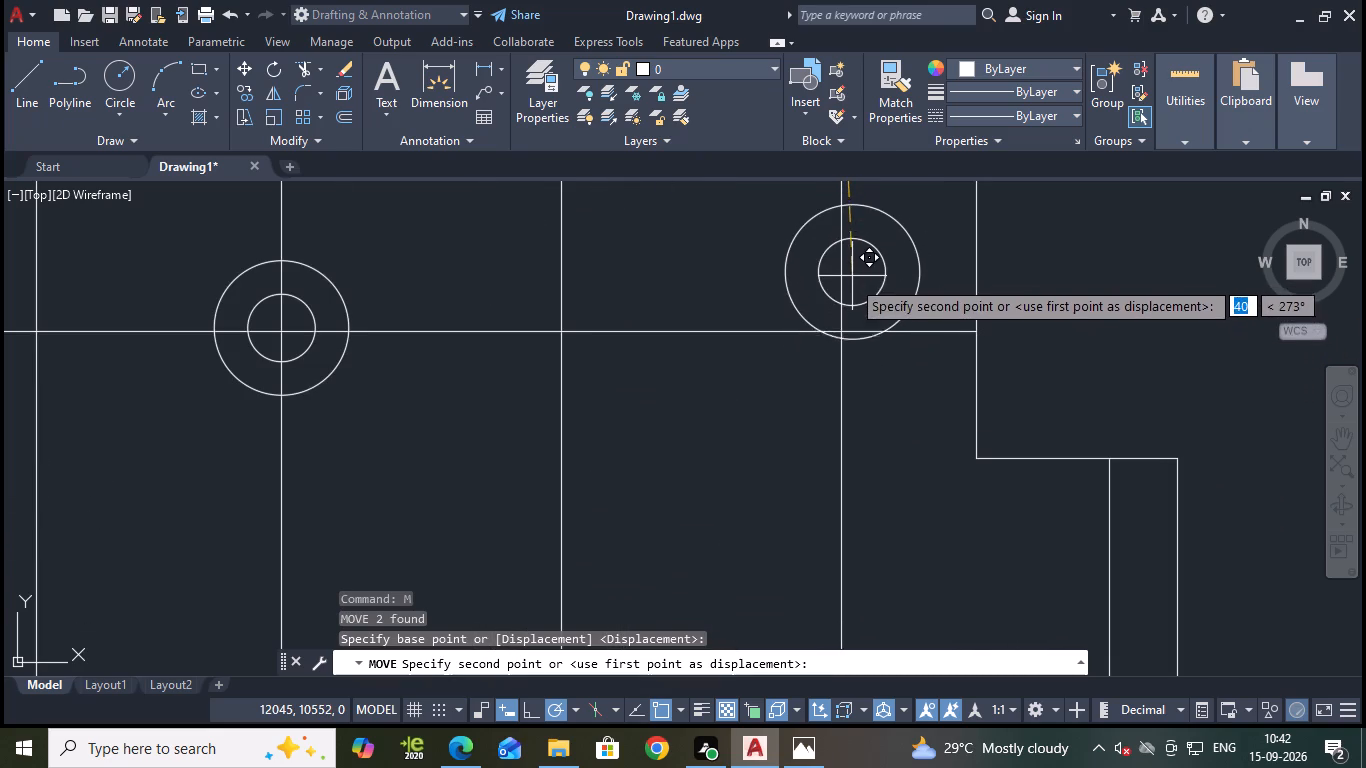
click(838, 331)
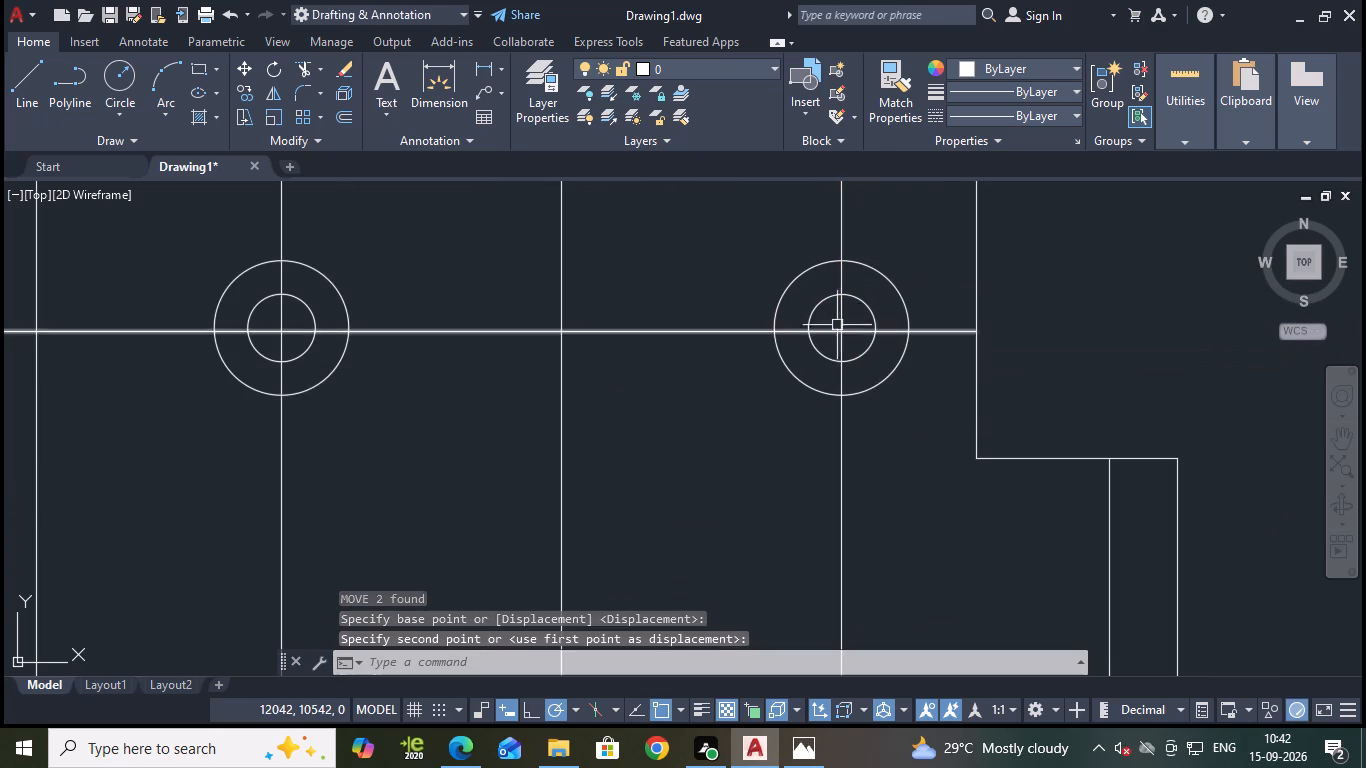
scroll(841, 313, down, 2)
middle_drag(947, 246, 937, 433)
key(Escape)
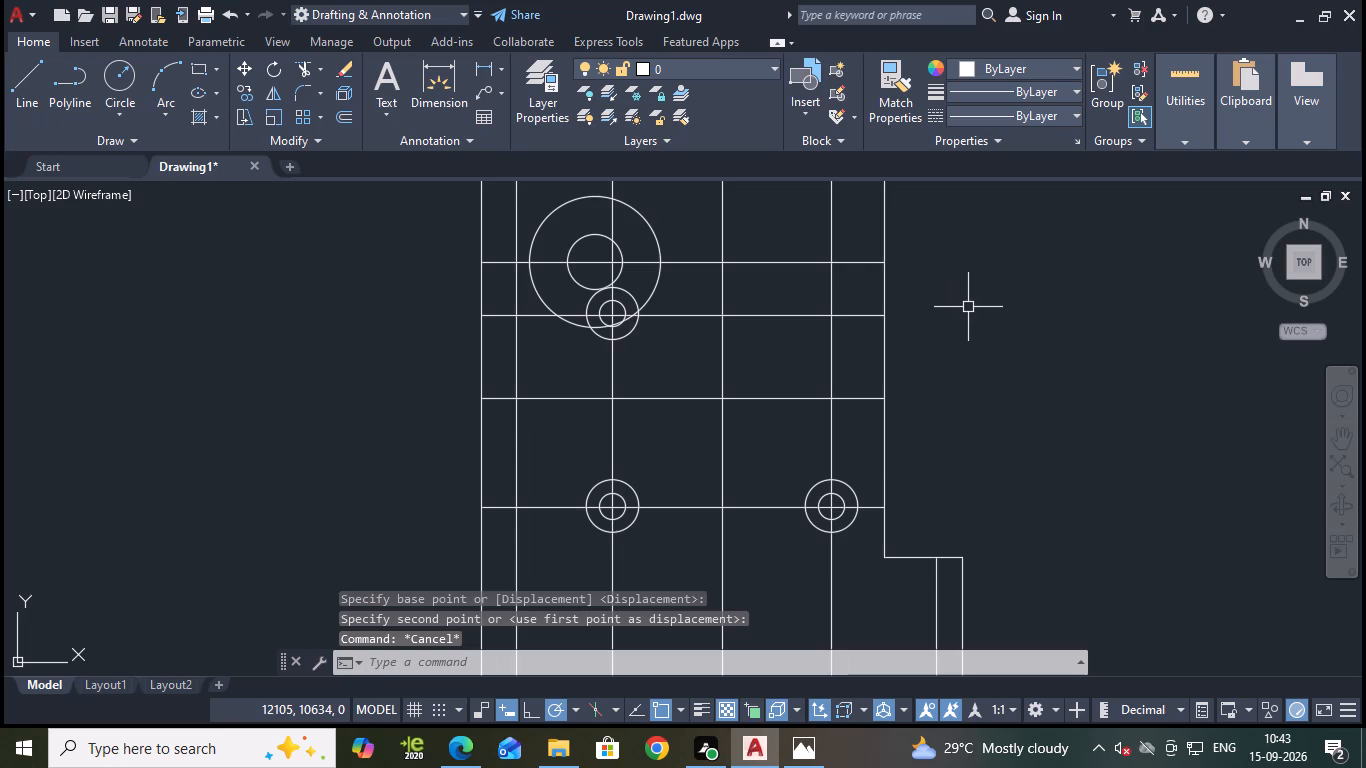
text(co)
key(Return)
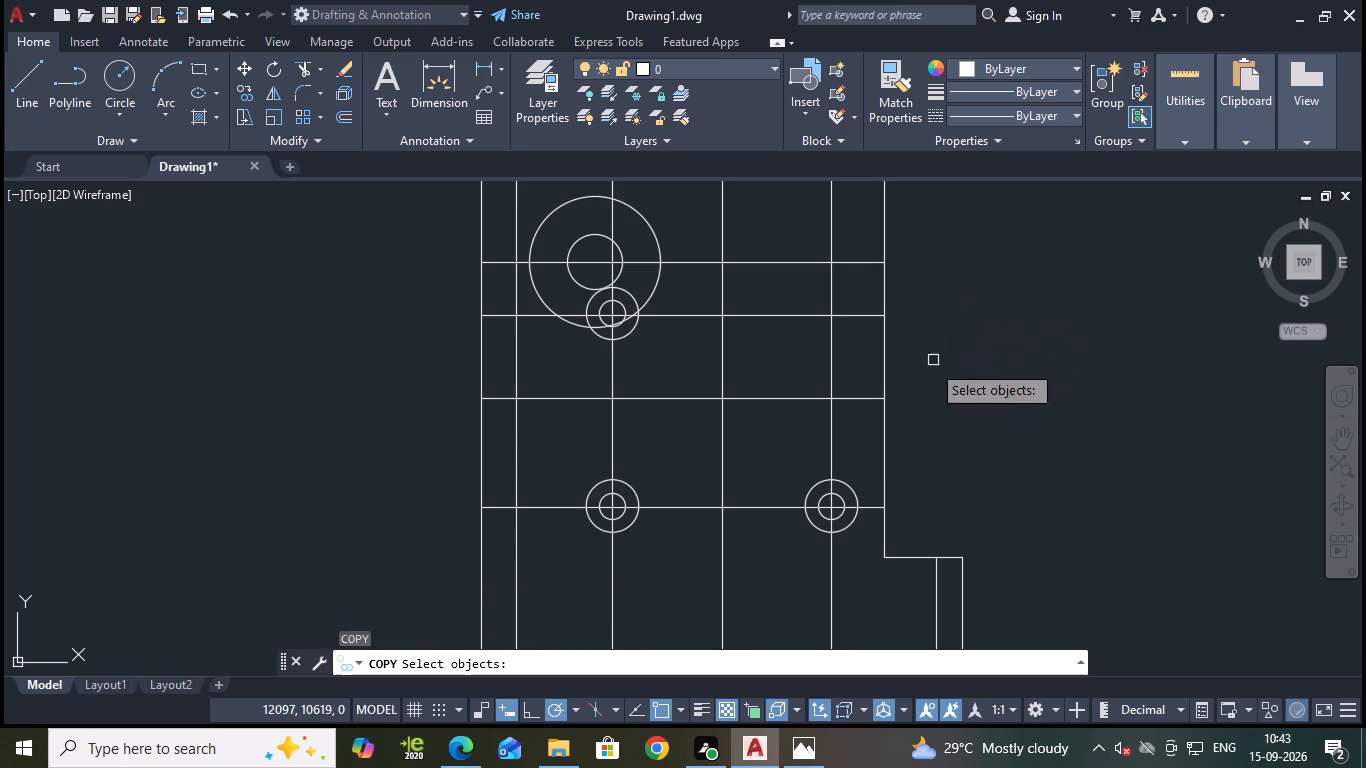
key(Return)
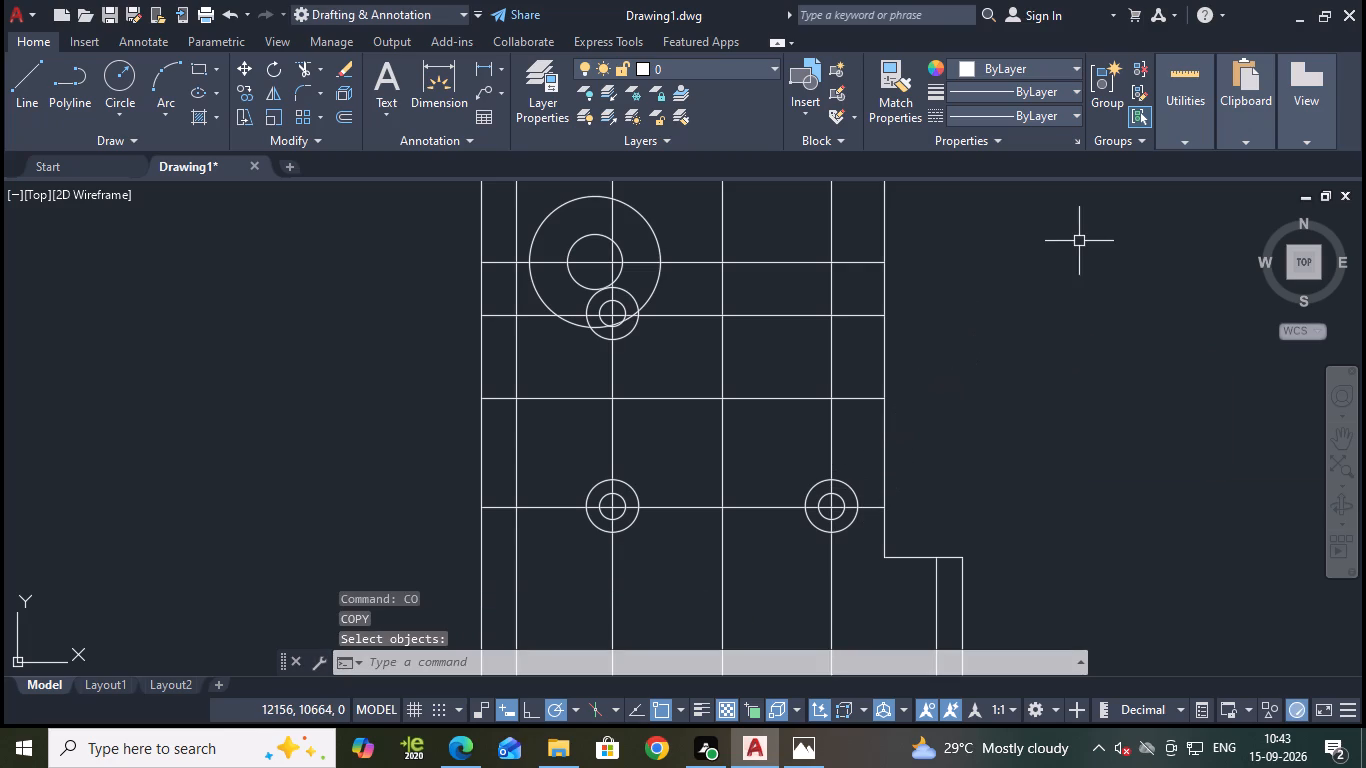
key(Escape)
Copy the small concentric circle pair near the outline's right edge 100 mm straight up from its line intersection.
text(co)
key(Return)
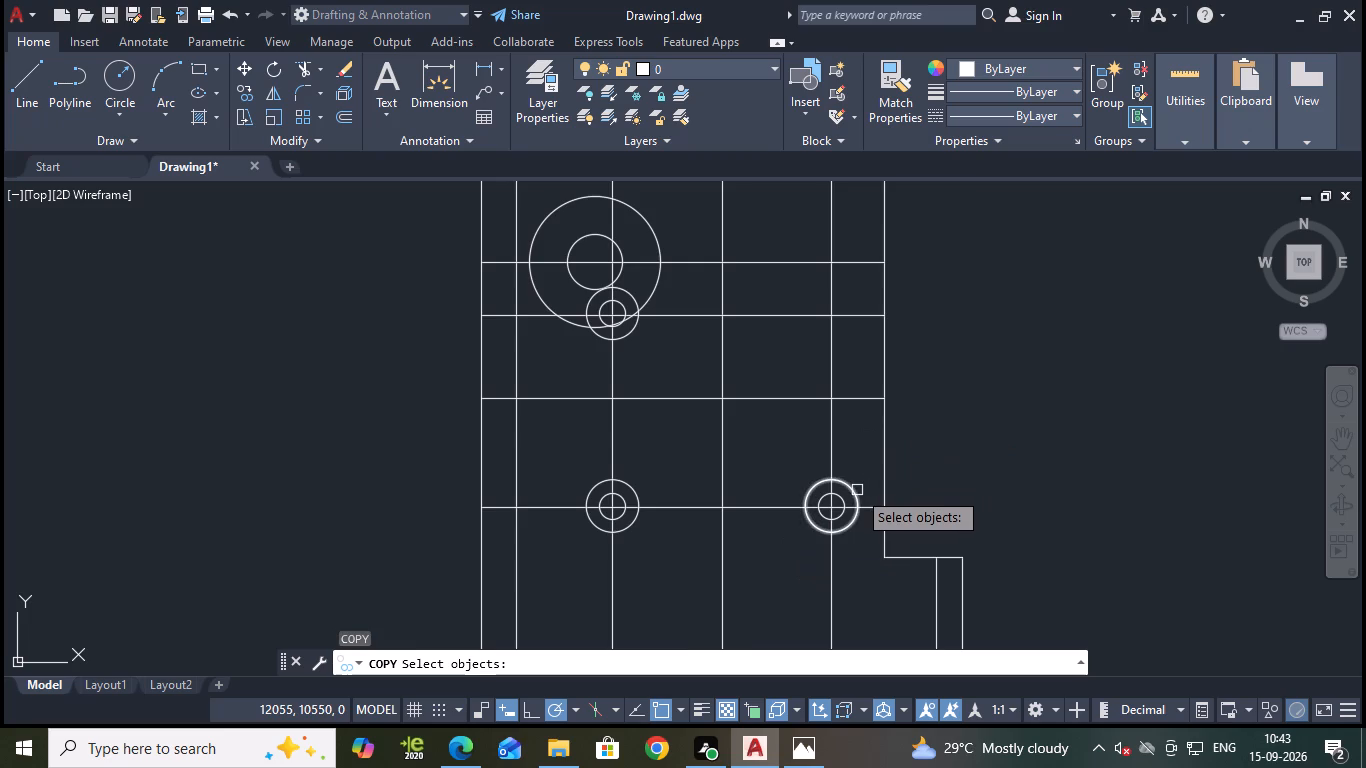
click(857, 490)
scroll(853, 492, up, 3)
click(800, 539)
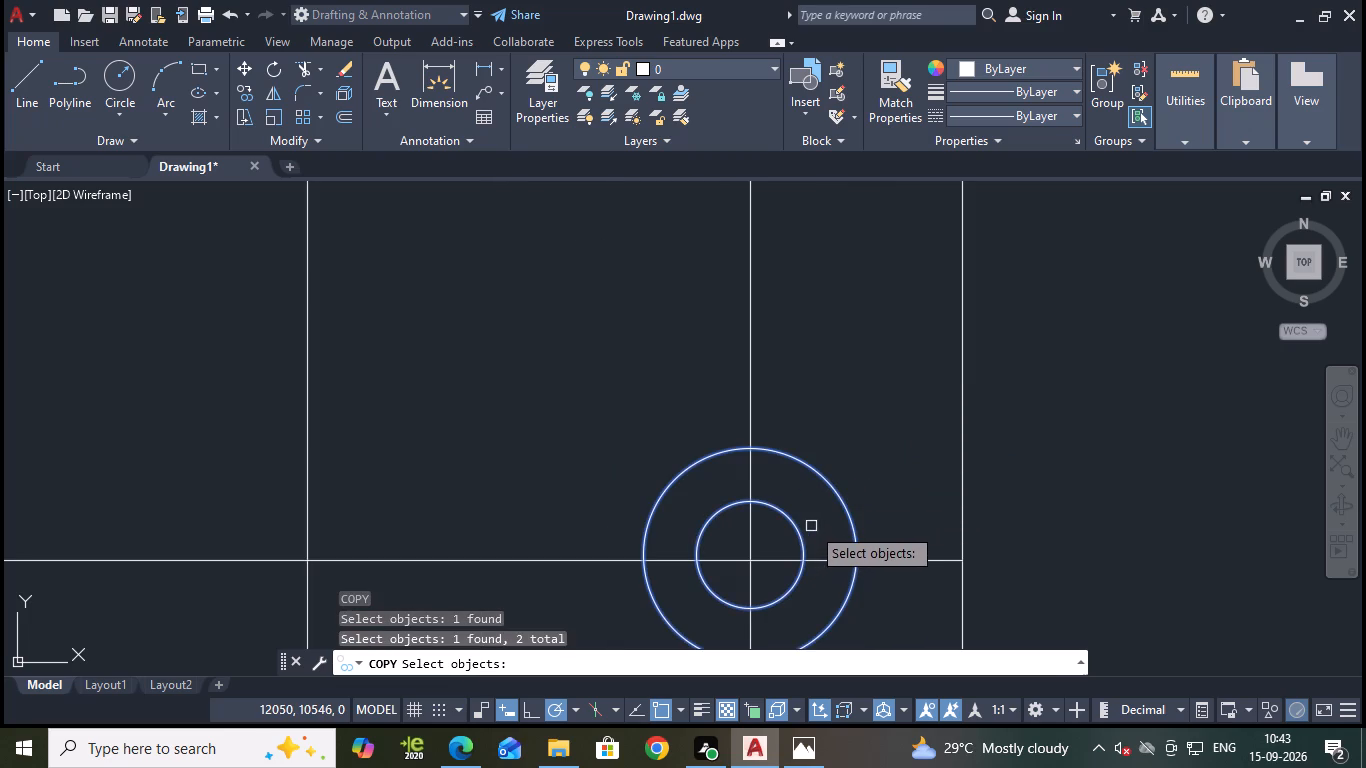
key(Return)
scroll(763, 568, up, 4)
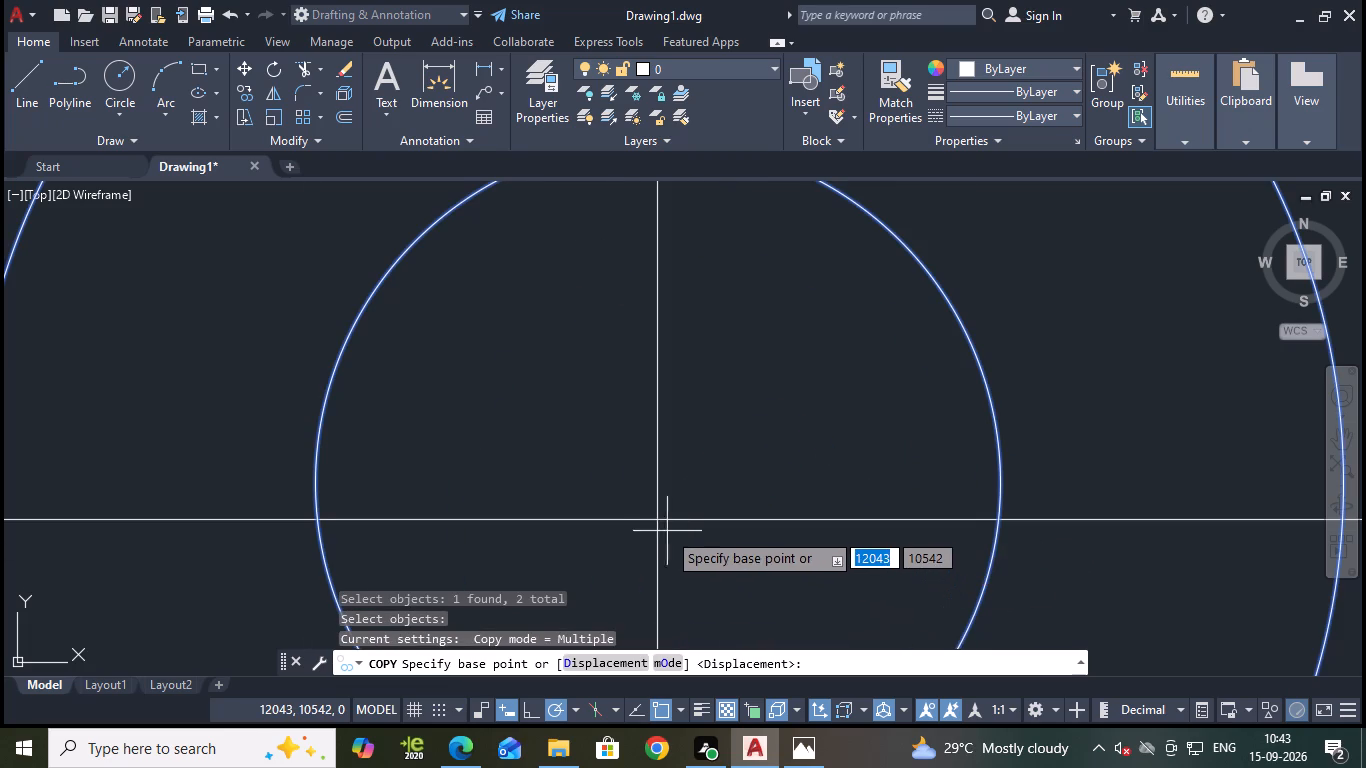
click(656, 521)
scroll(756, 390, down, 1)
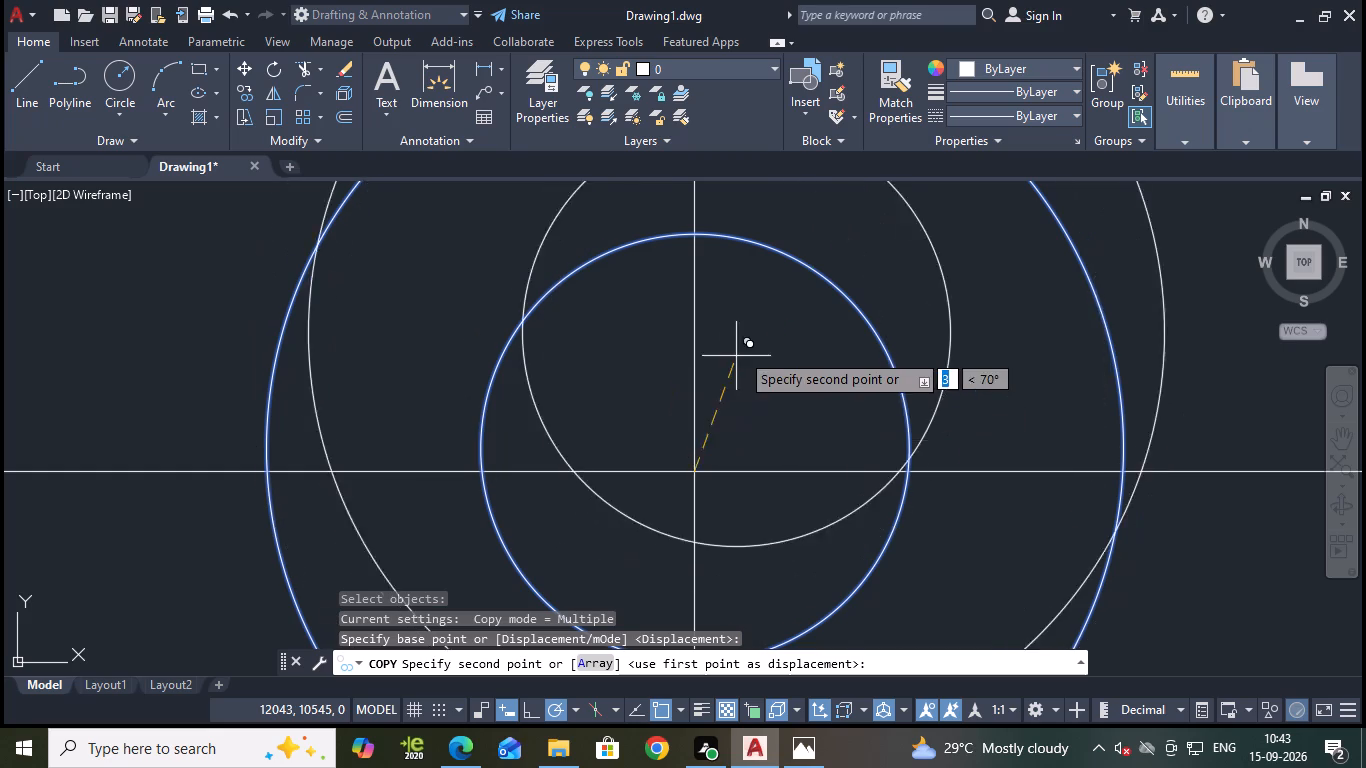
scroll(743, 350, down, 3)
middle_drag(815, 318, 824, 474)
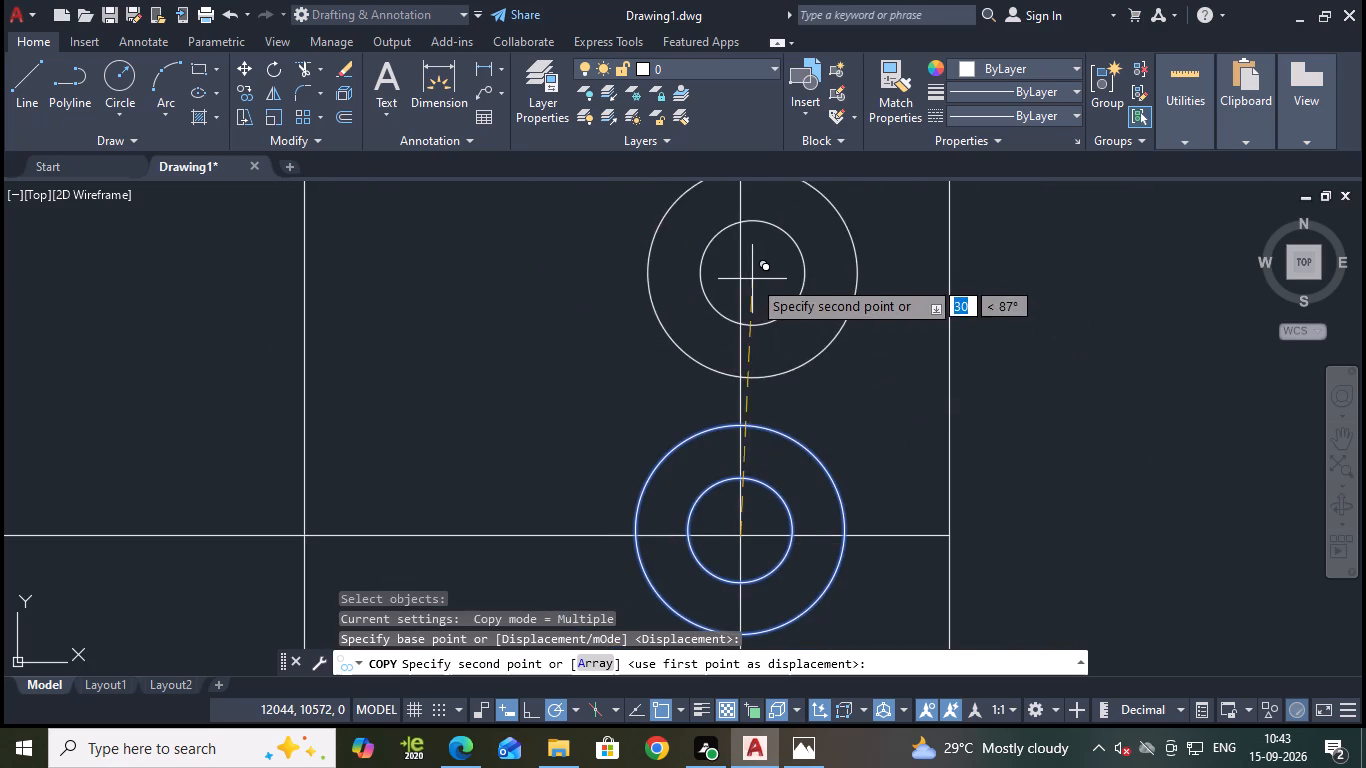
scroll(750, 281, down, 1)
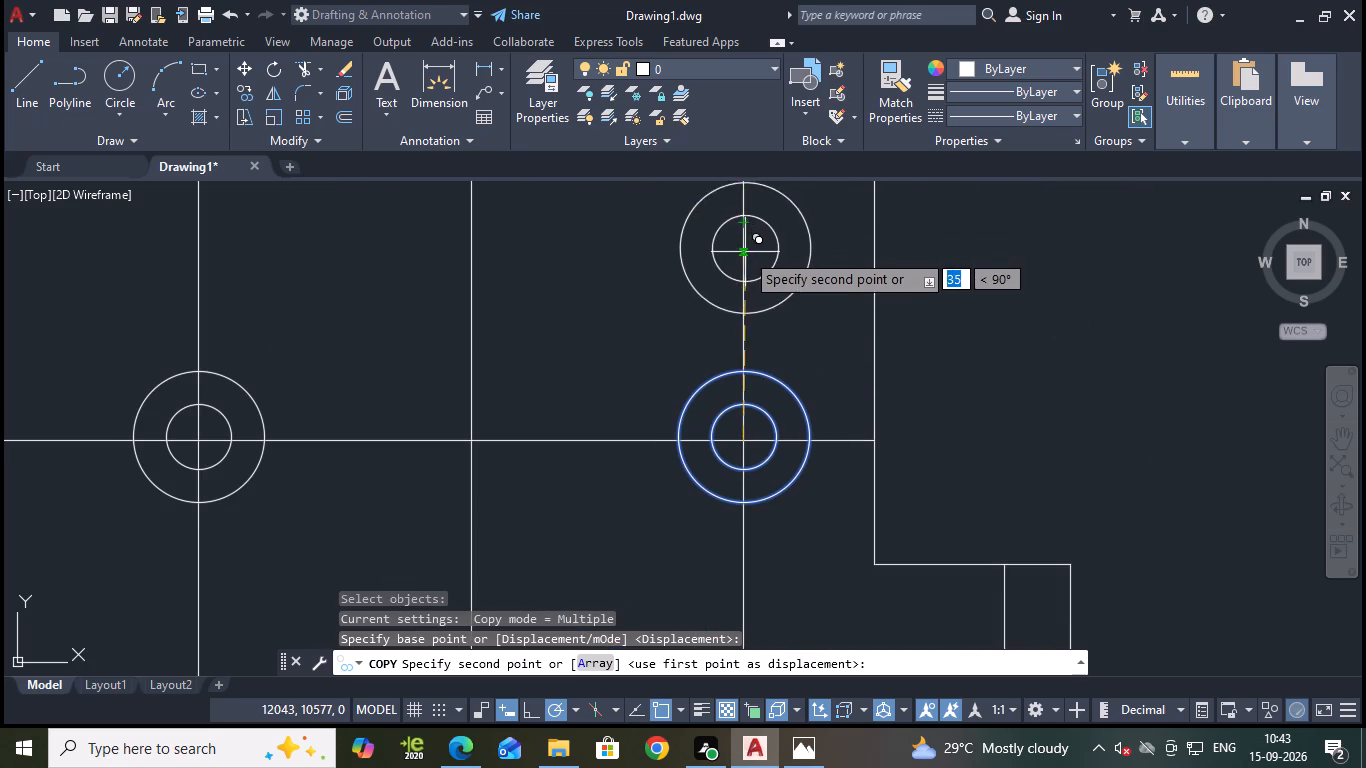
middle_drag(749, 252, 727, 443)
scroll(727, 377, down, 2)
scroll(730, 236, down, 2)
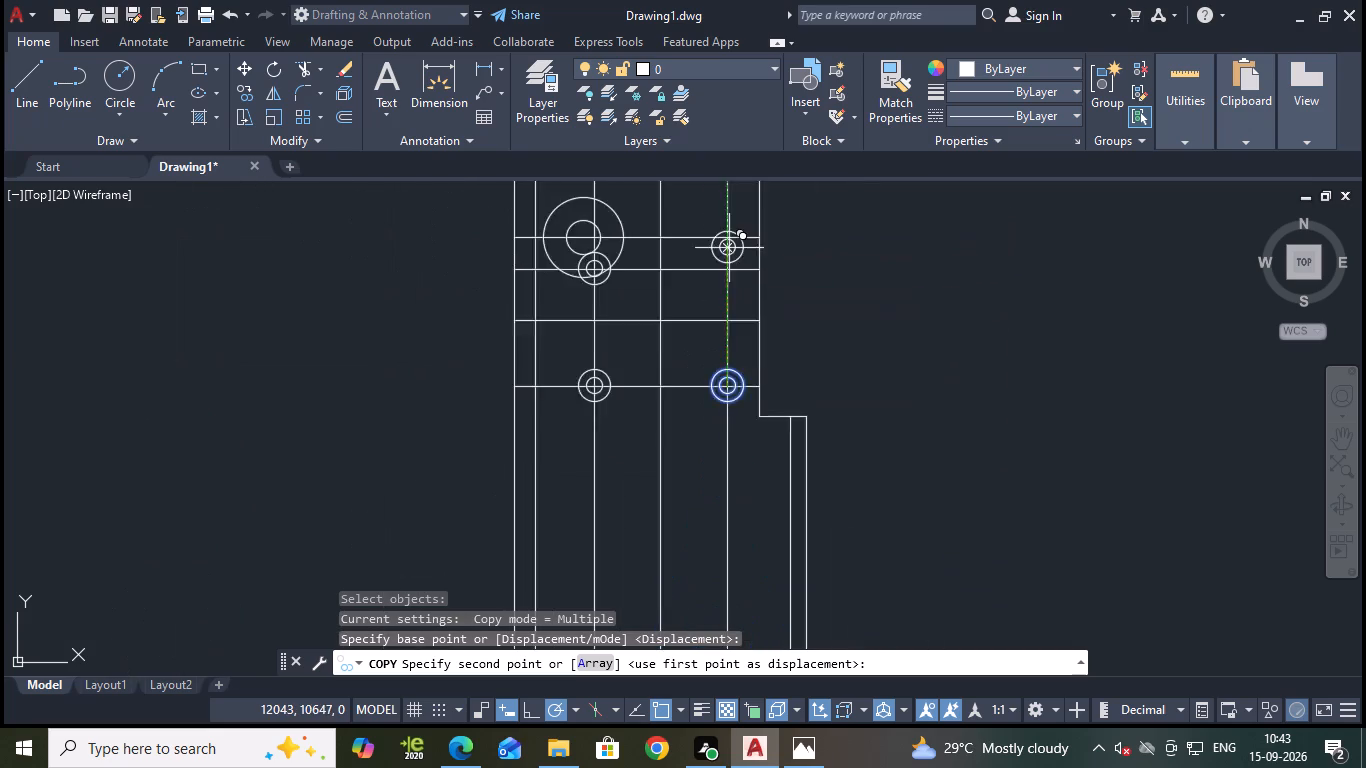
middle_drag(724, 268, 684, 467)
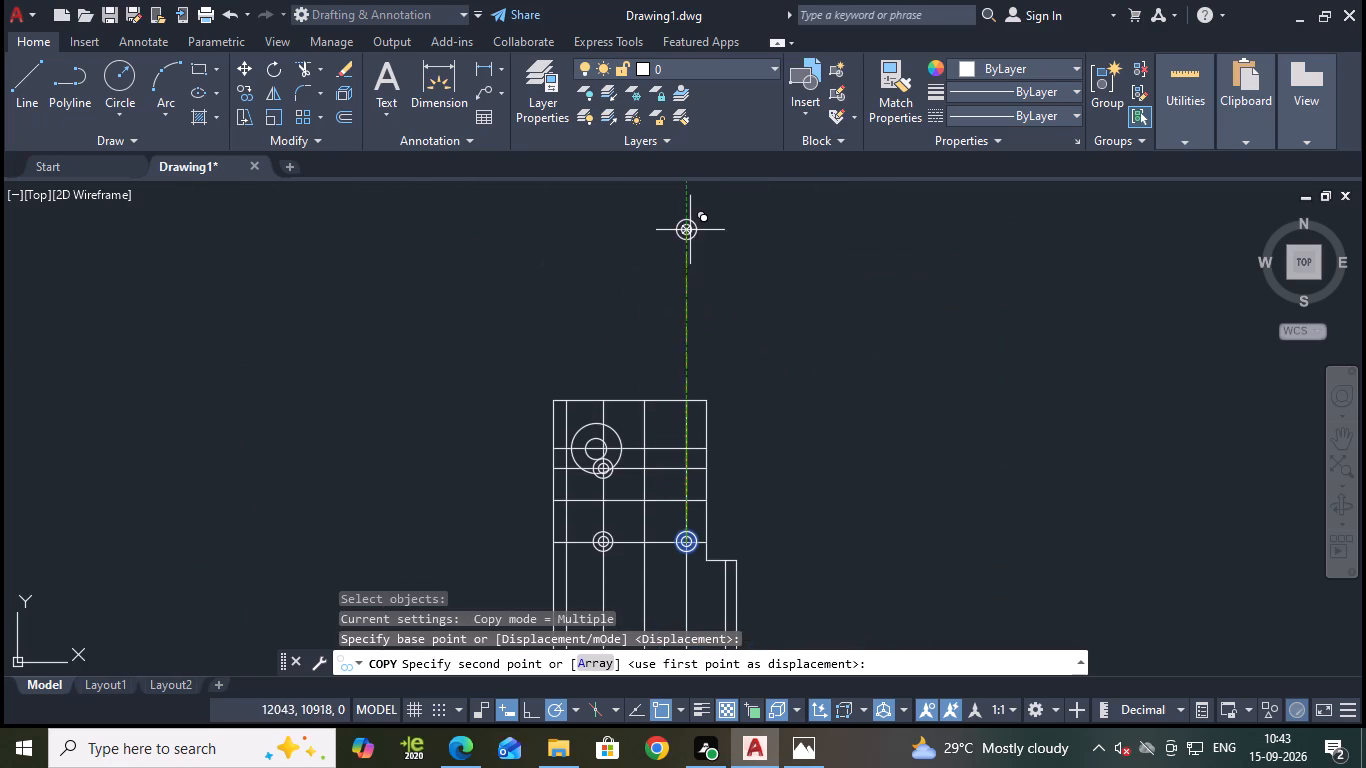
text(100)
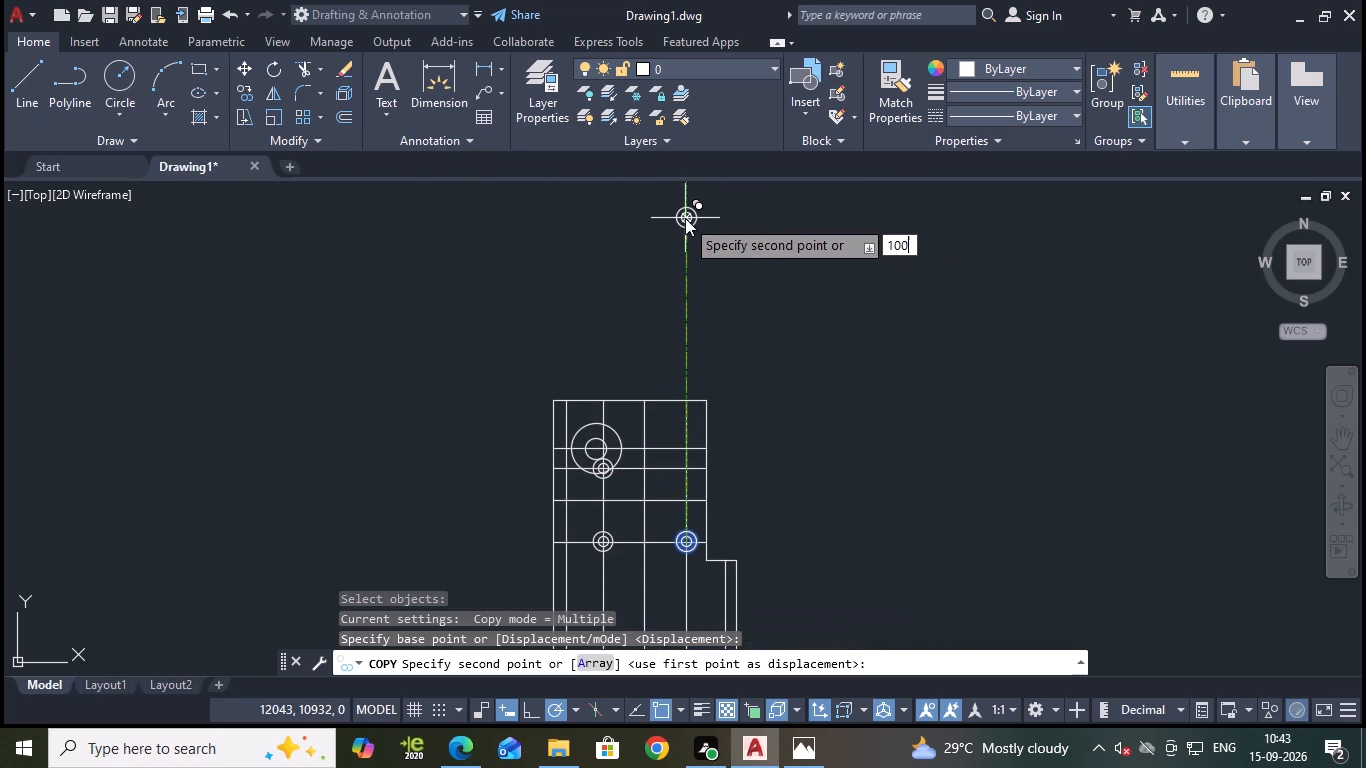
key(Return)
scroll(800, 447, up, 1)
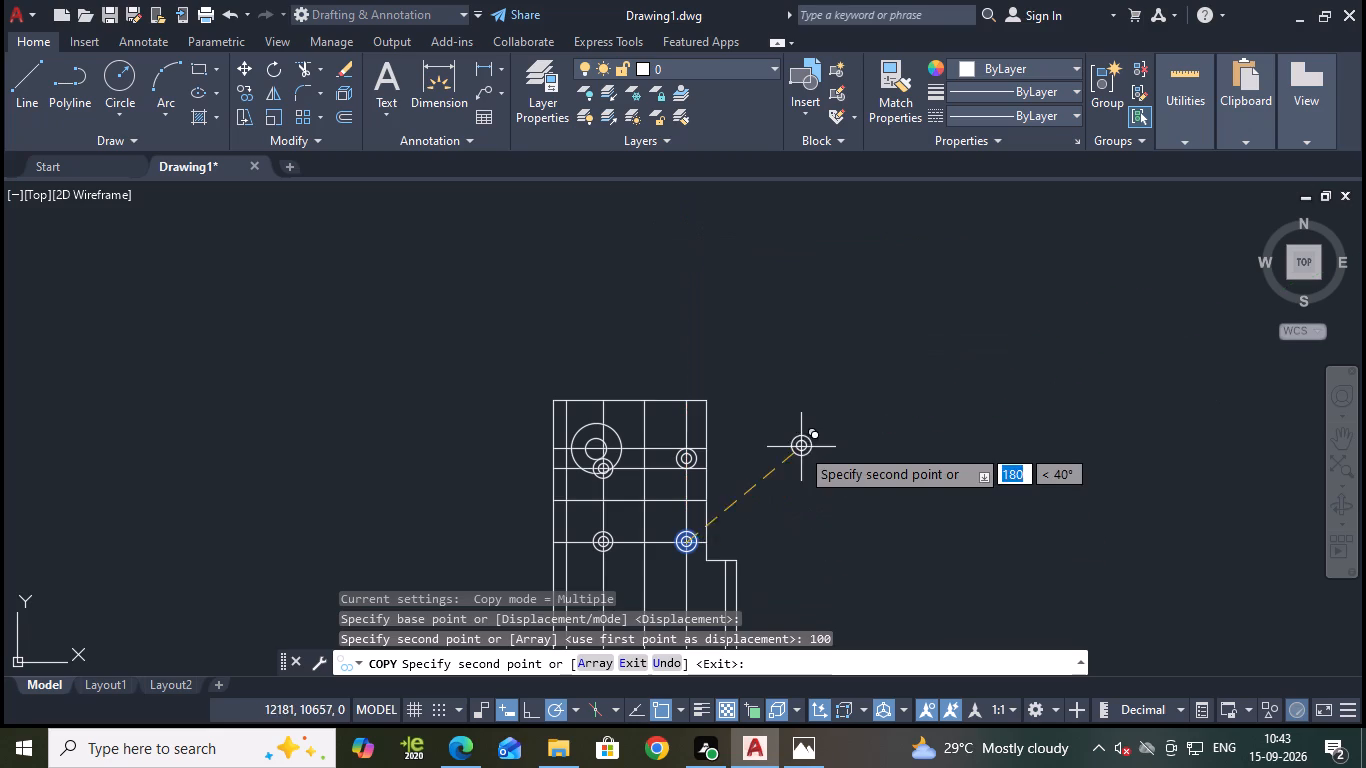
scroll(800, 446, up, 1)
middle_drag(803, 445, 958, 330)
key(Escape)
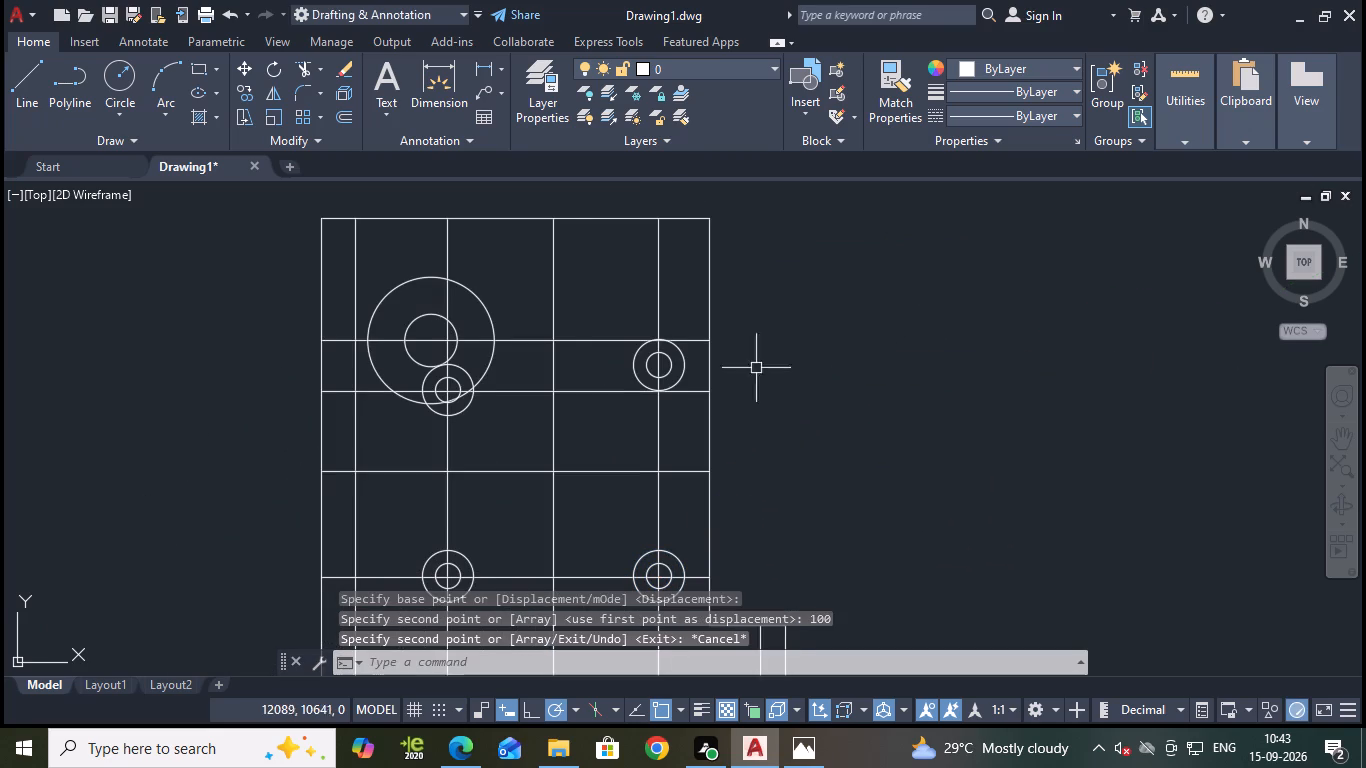
Save the drawing.
middle_drag(759, 411, 827, 371)
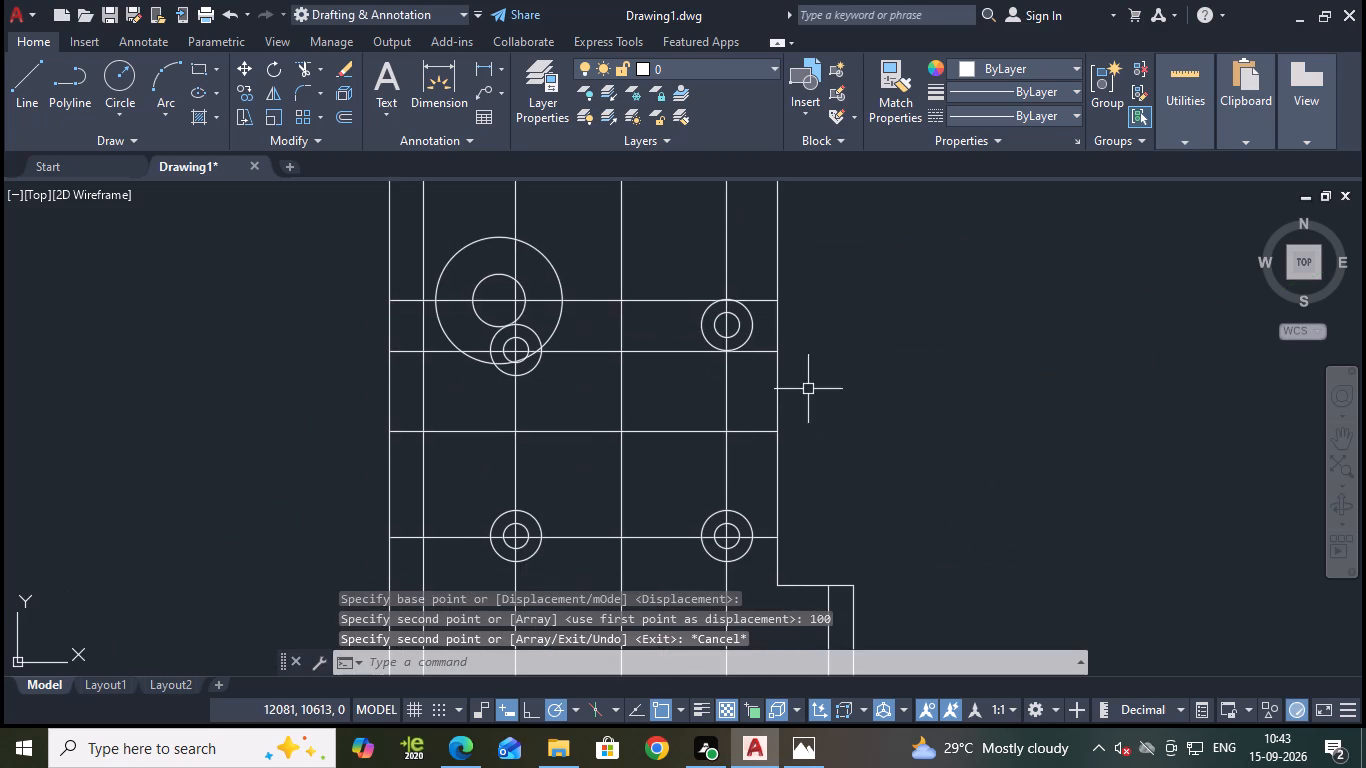
middle_drag(828, 417, 864, 415)
key(ctrl+s)
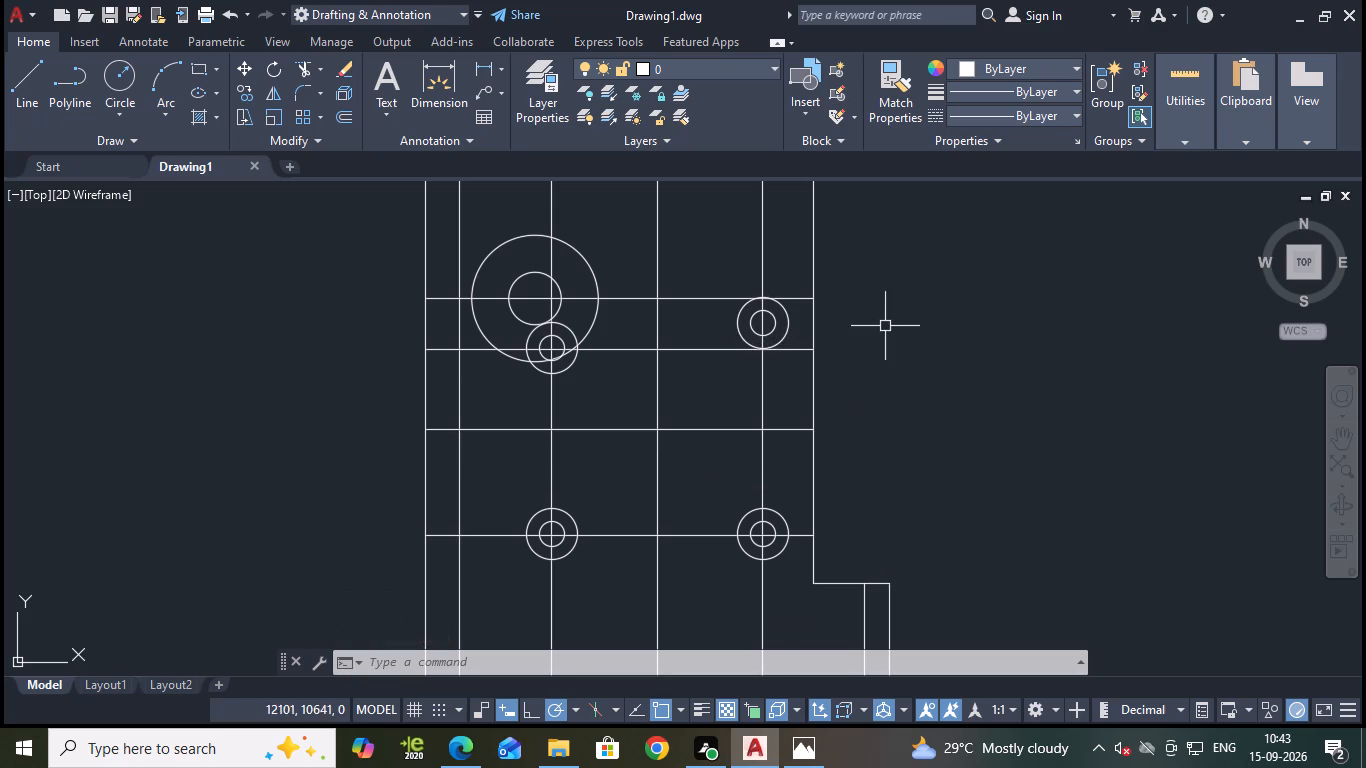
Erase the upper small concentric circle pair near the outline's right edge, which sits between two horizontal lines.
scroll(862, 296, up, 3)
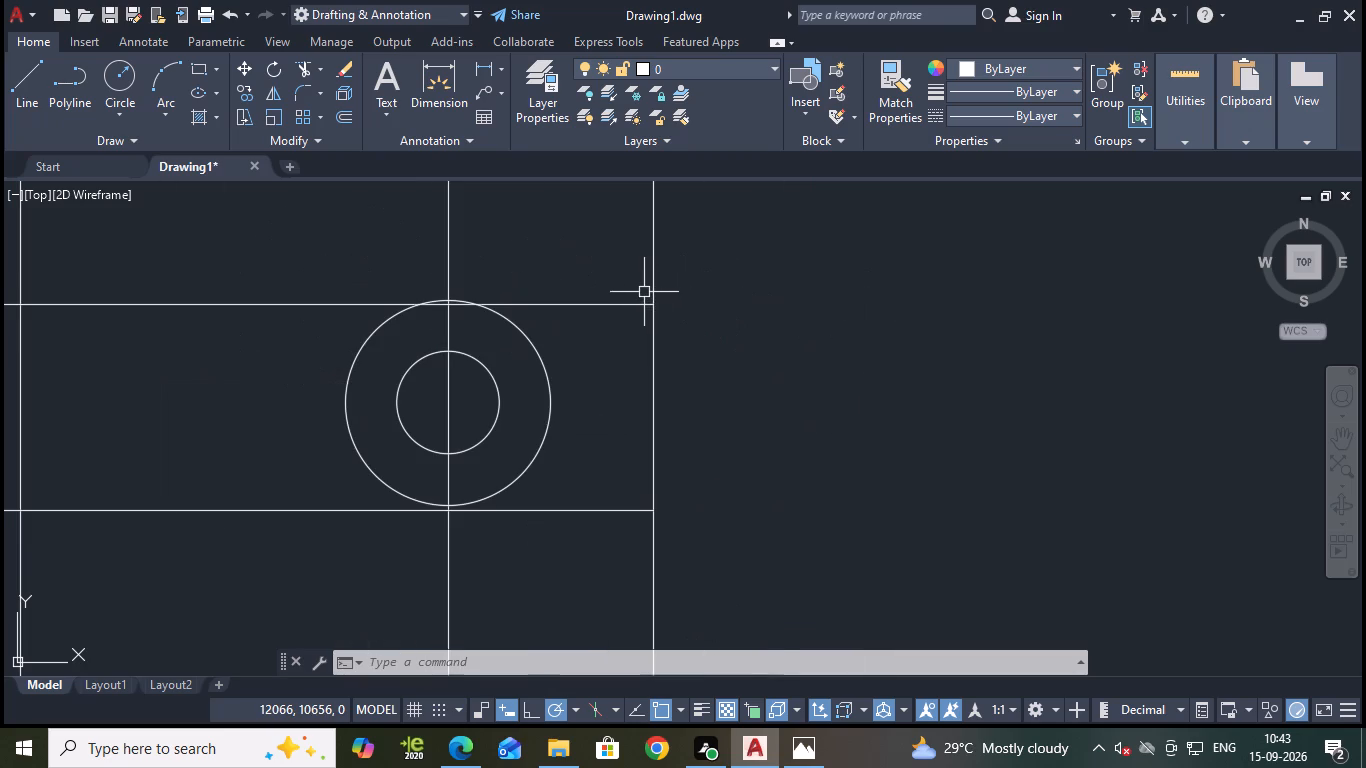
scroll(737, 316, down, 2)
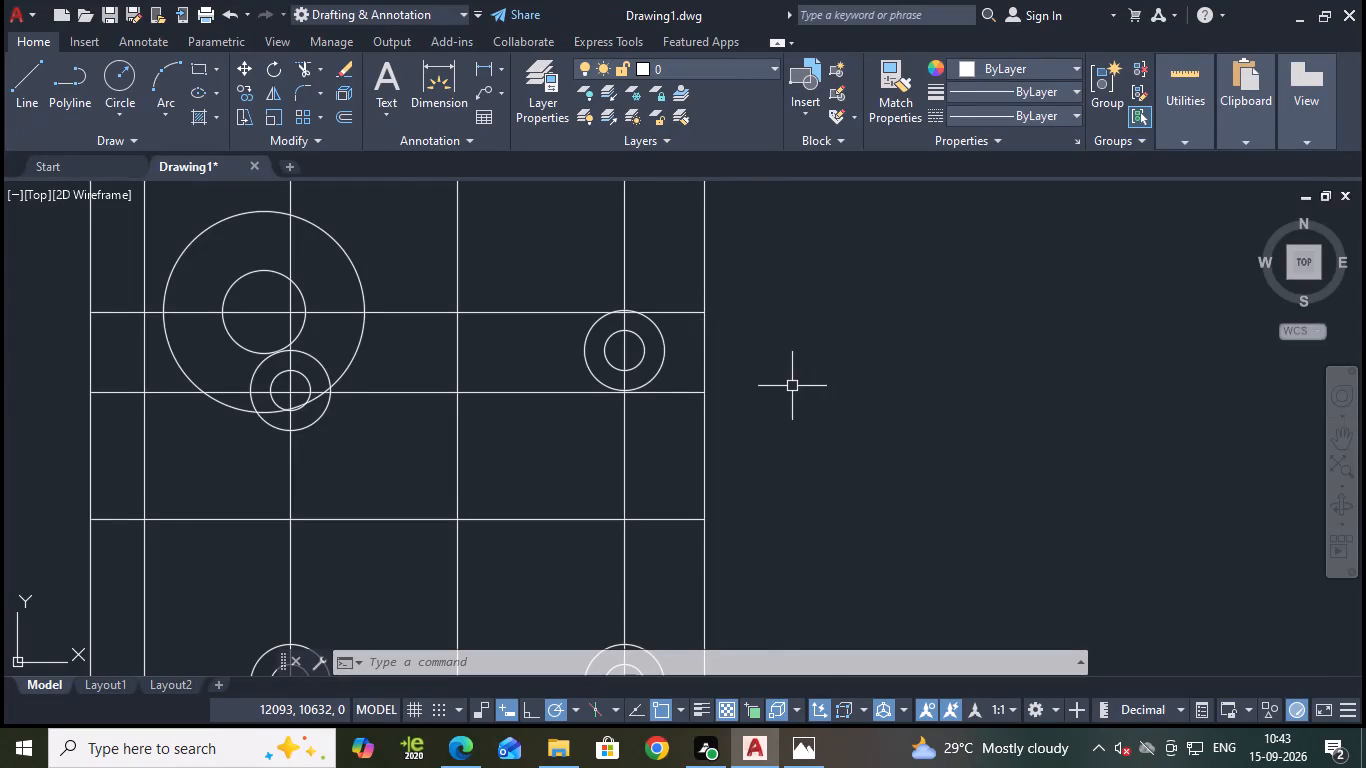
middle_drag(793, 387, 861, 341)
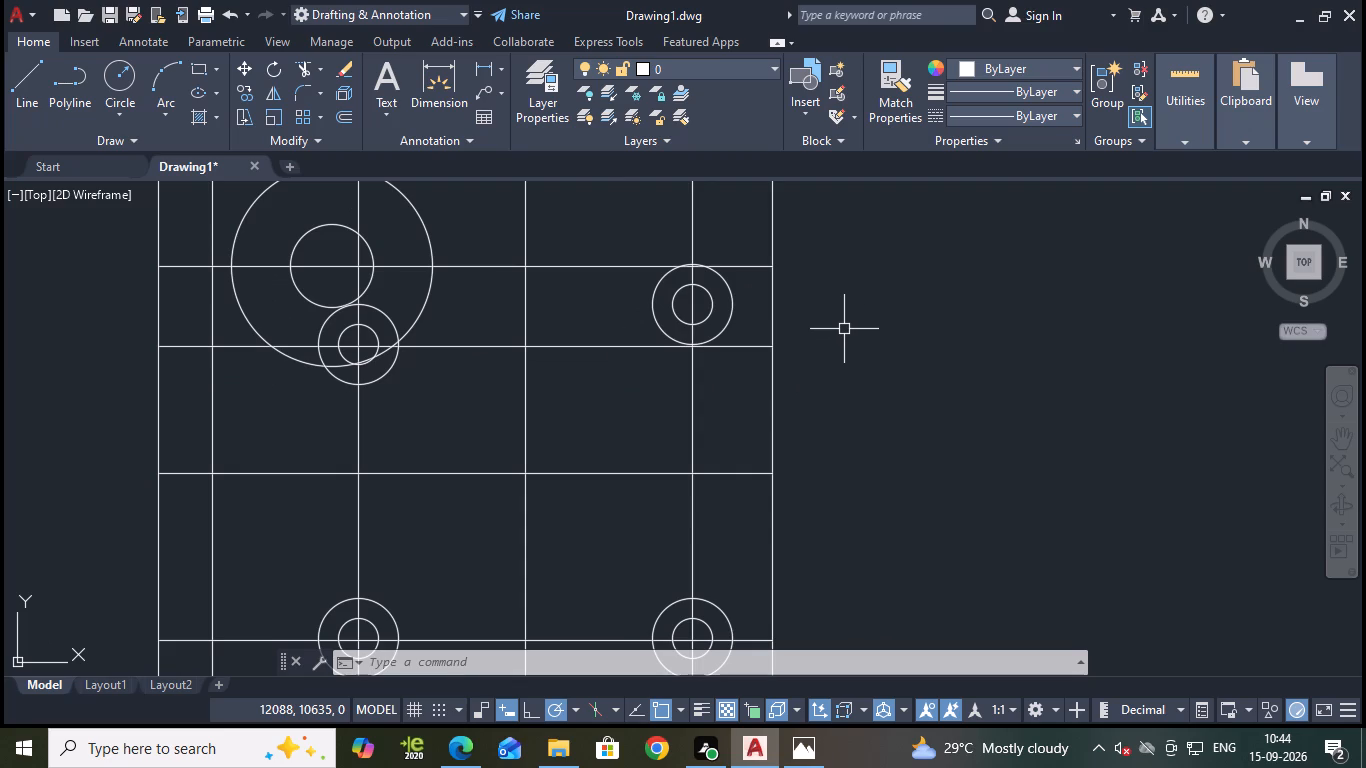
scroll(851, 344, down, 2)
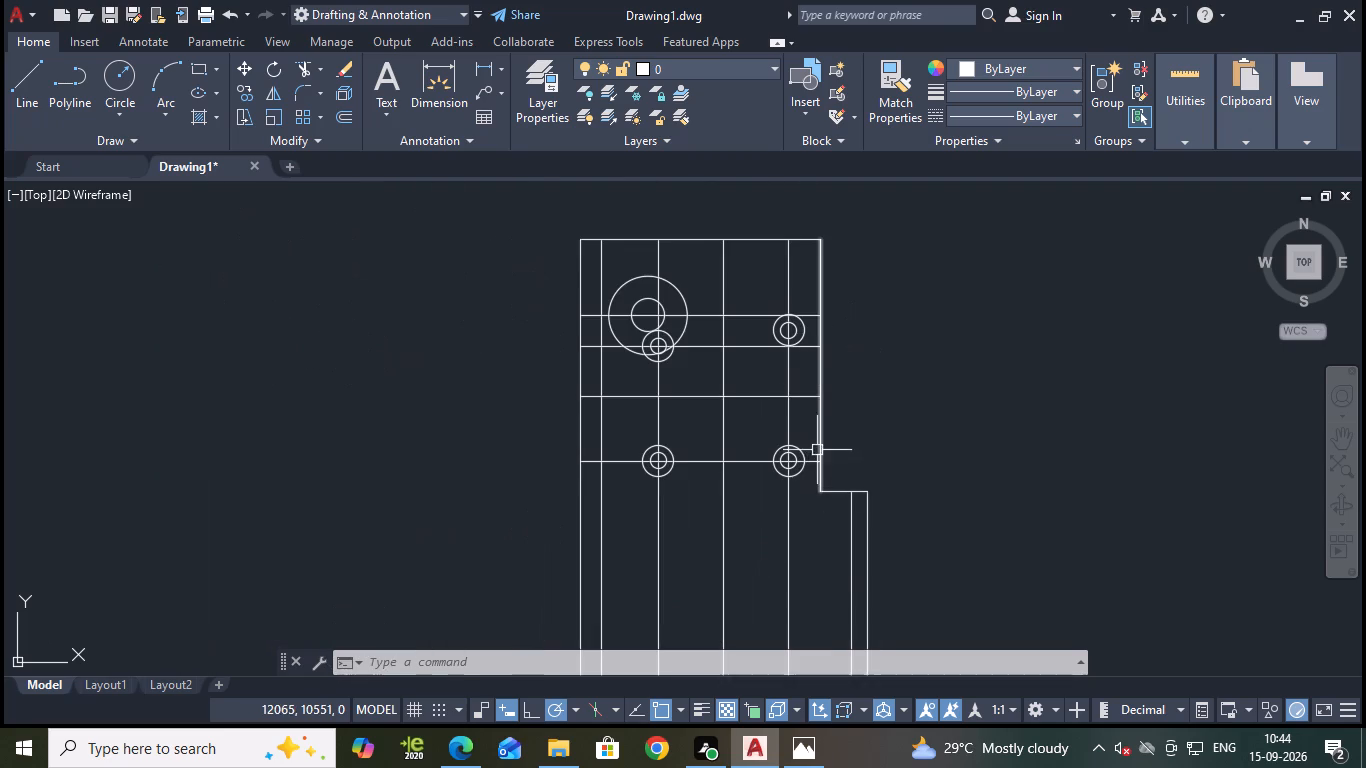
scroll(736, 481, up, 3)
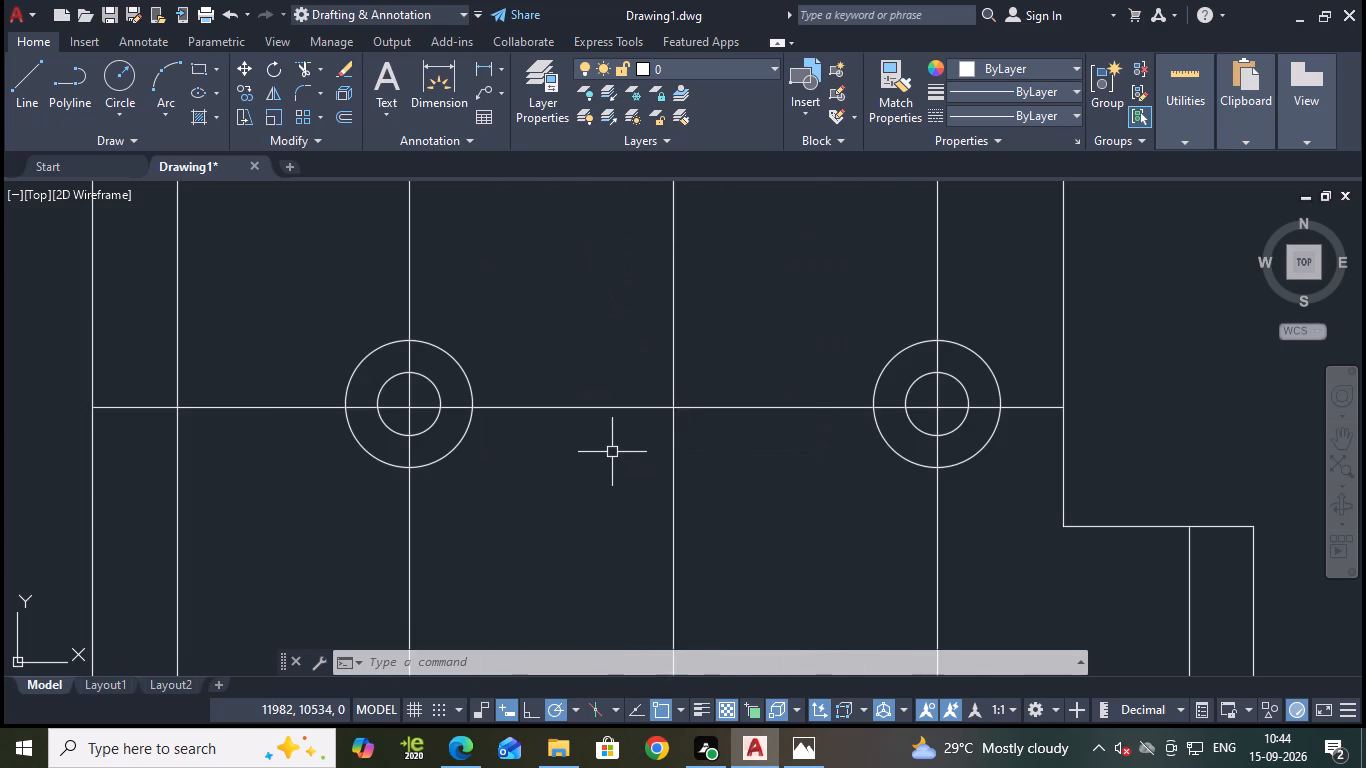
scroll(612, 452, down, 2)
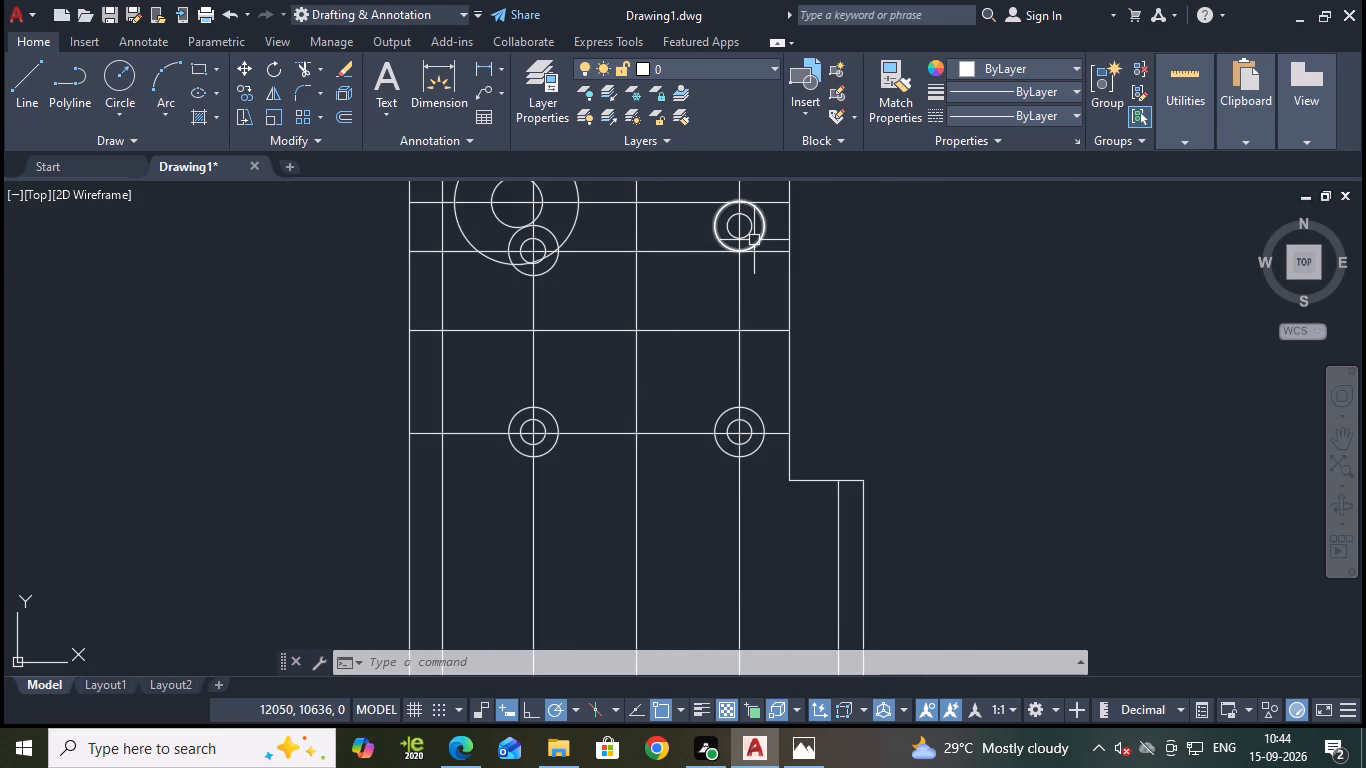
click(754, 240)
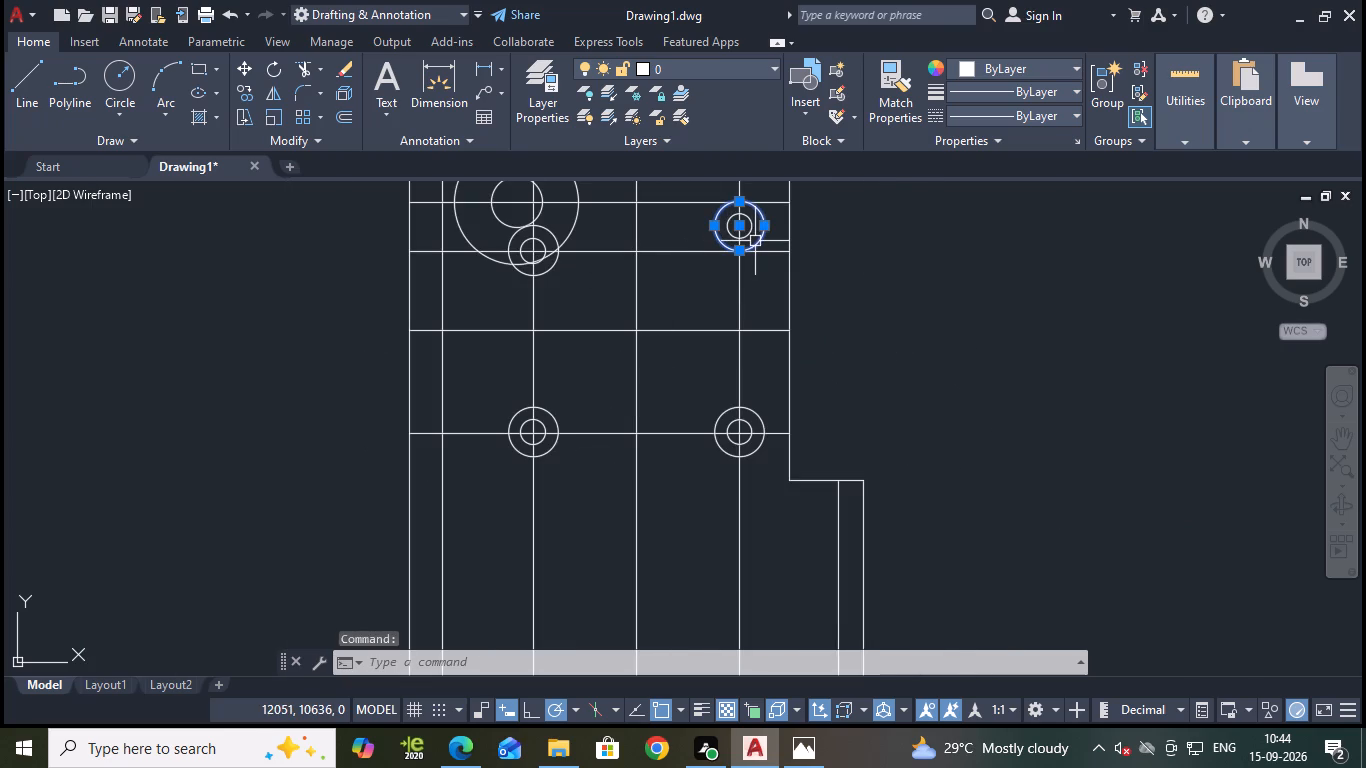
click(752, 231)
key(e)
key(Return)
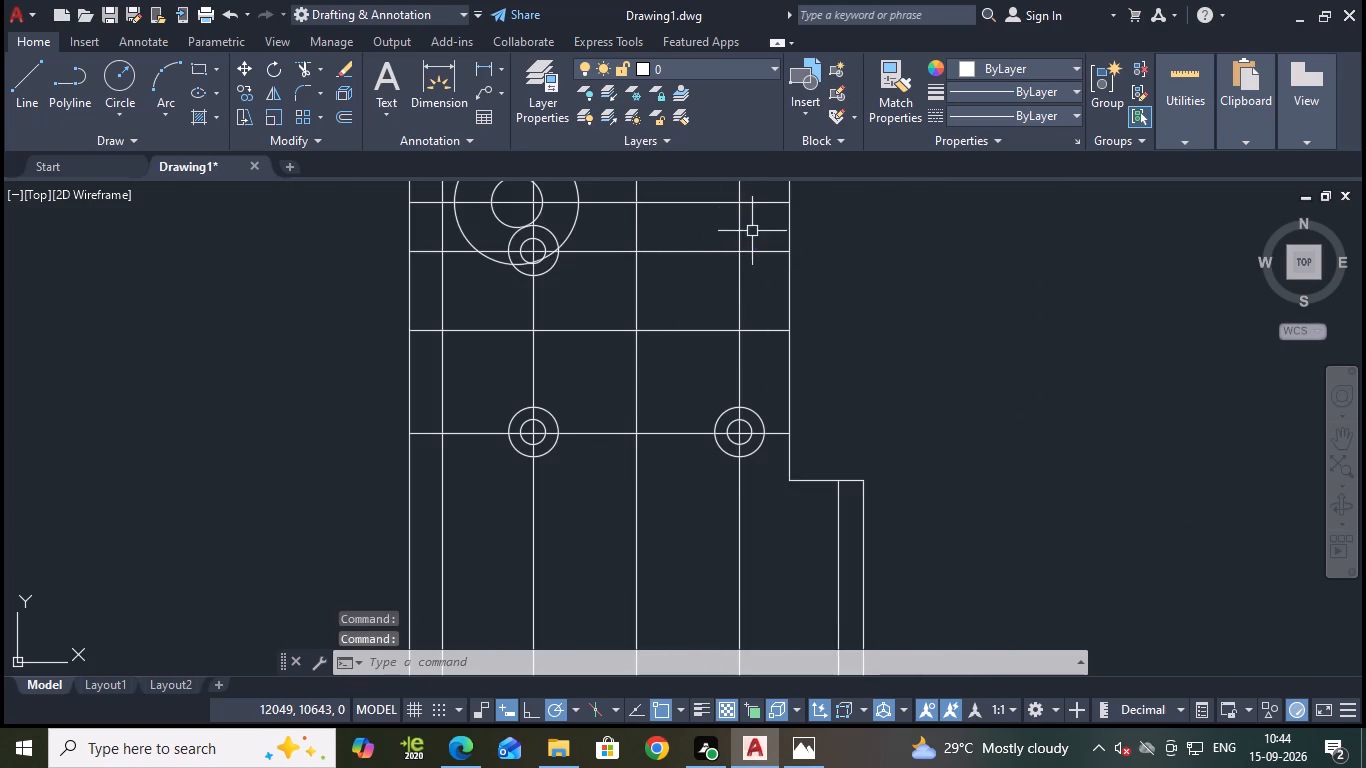
Erase both circles of the remaining small concentric pair near the outline's right edge.
click(753, 427)
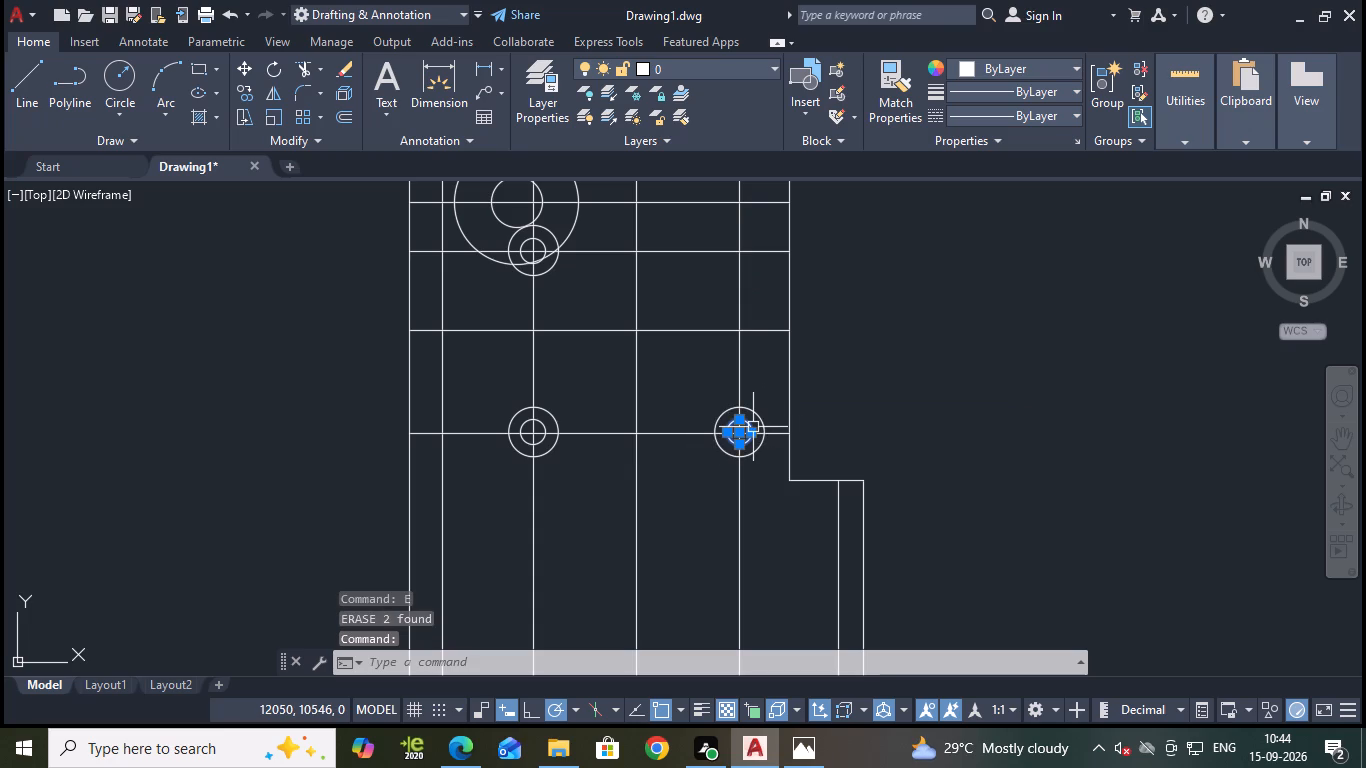
key(Delete)
click(756, 423)
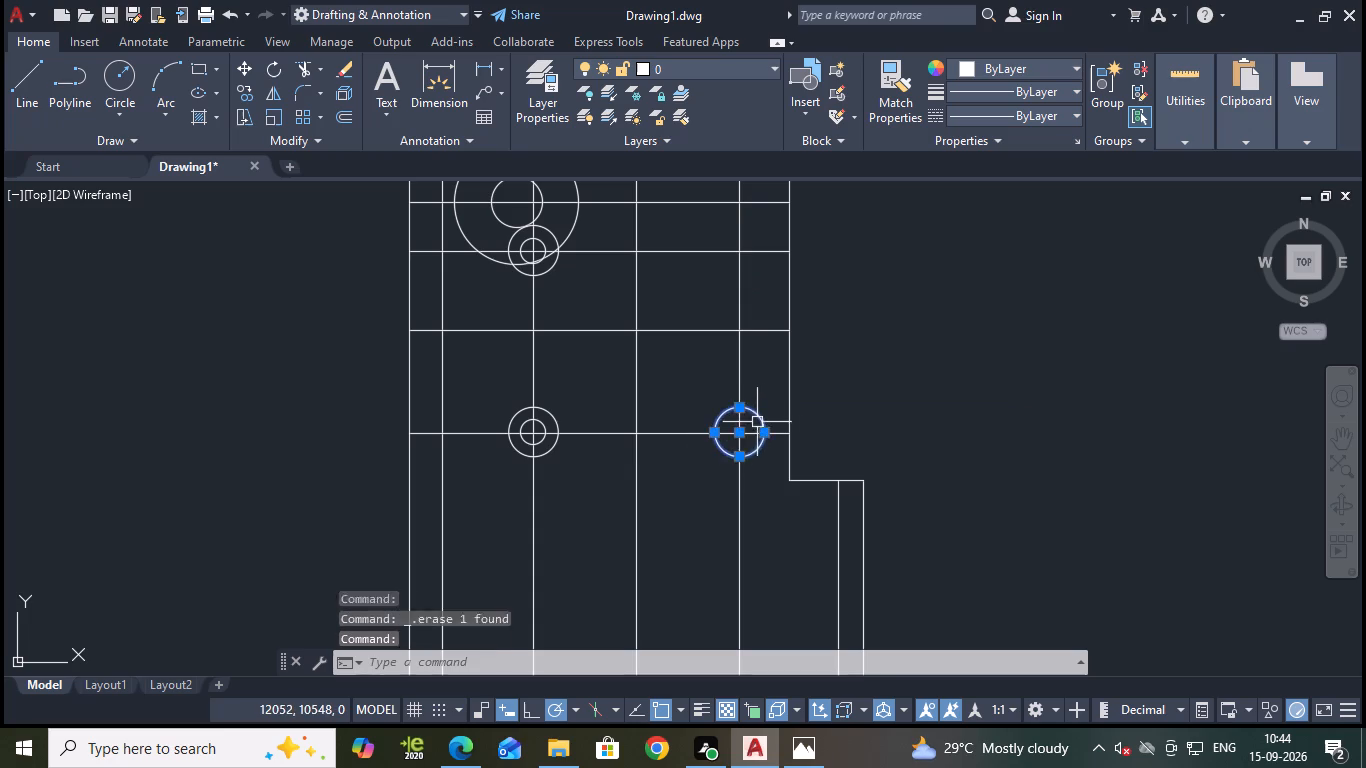
key(Delete)
Copy the lower-left small circle pair from its line intersection 100 mm across to the right-hand vertical line's intersection with the same horizontal line.
middle_drag(691, 268, 693, 286)
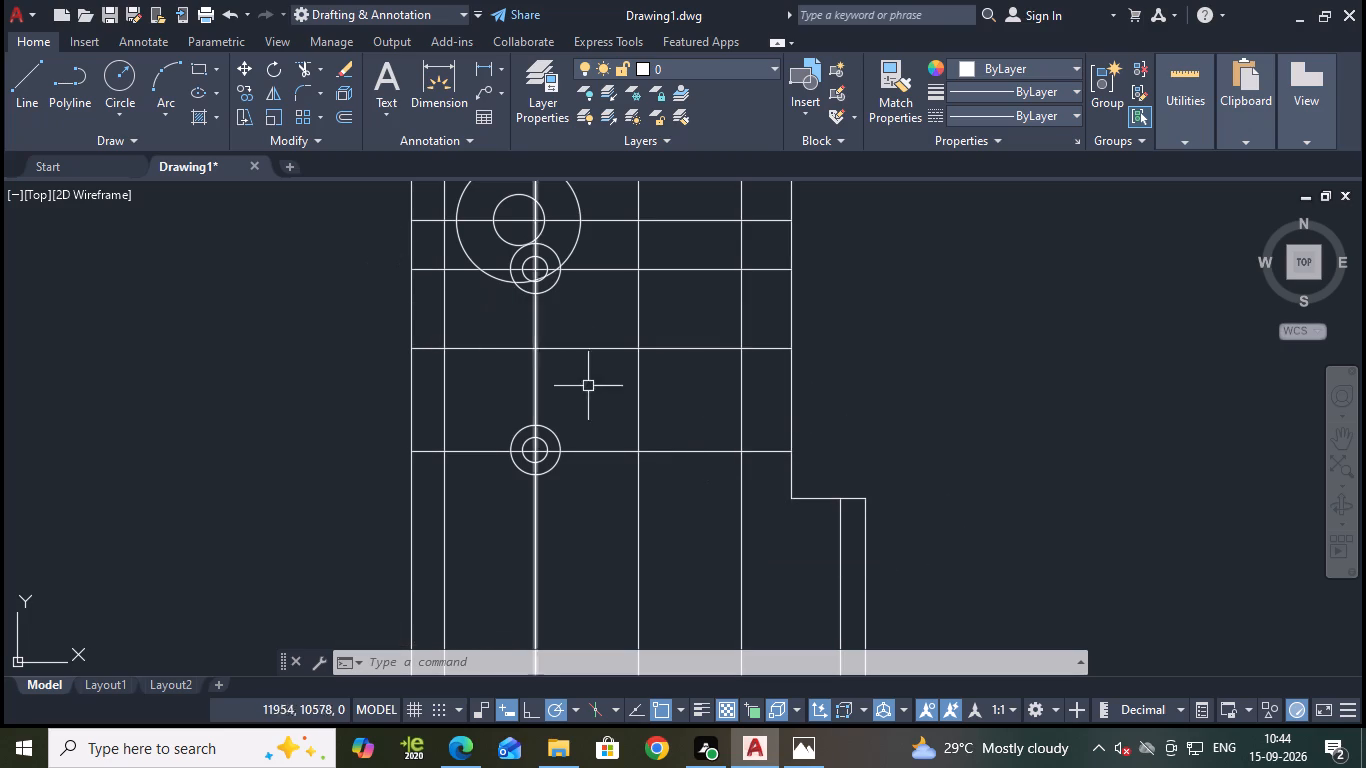
click(549, 443)
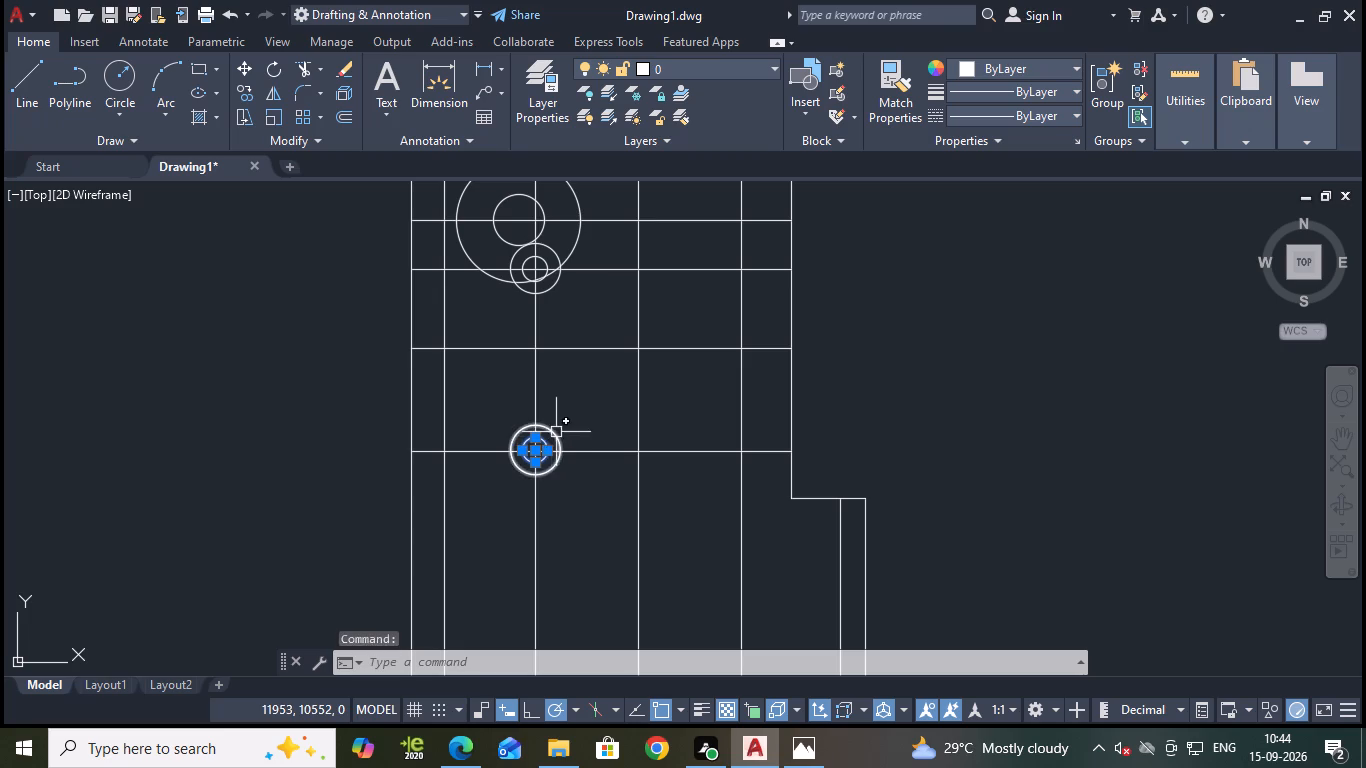
click(556, 432)
text(co)
key(Return)
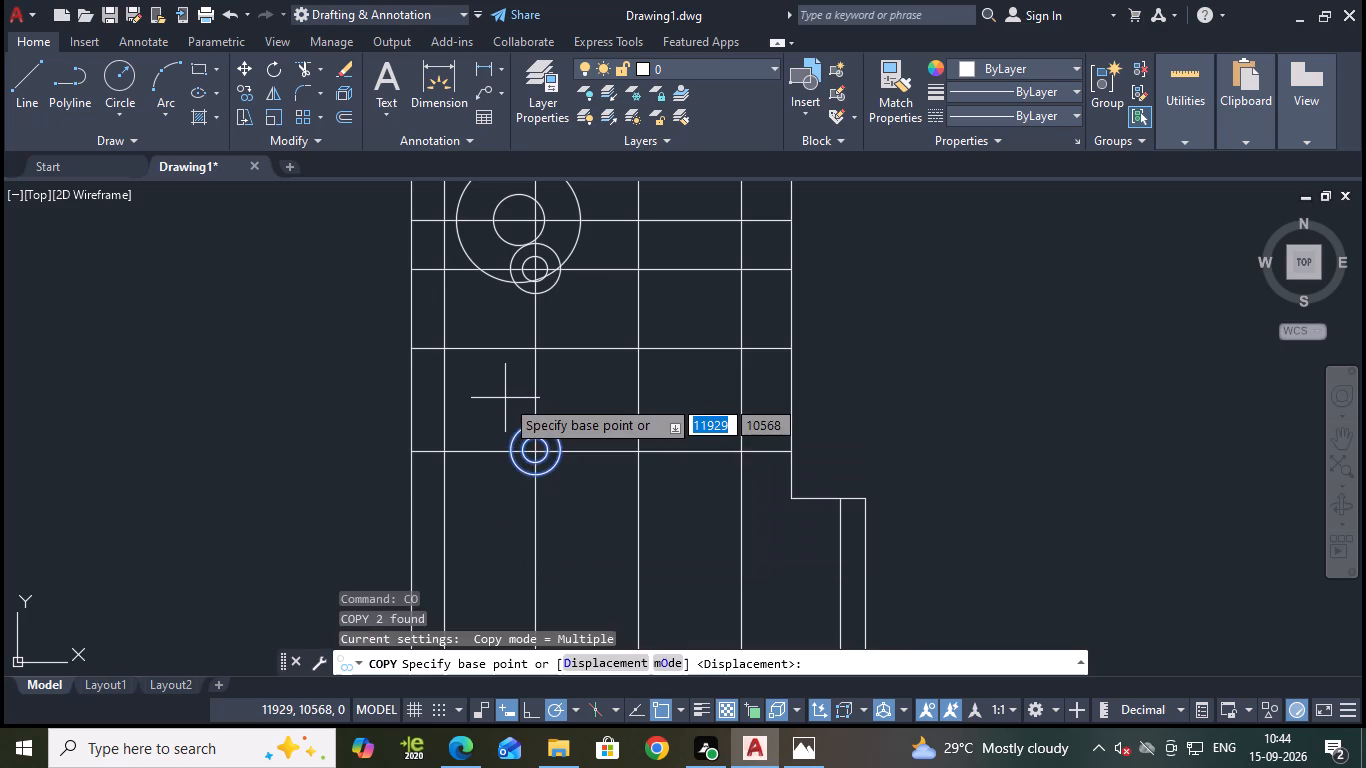
scroll(504, 453, up, 5)
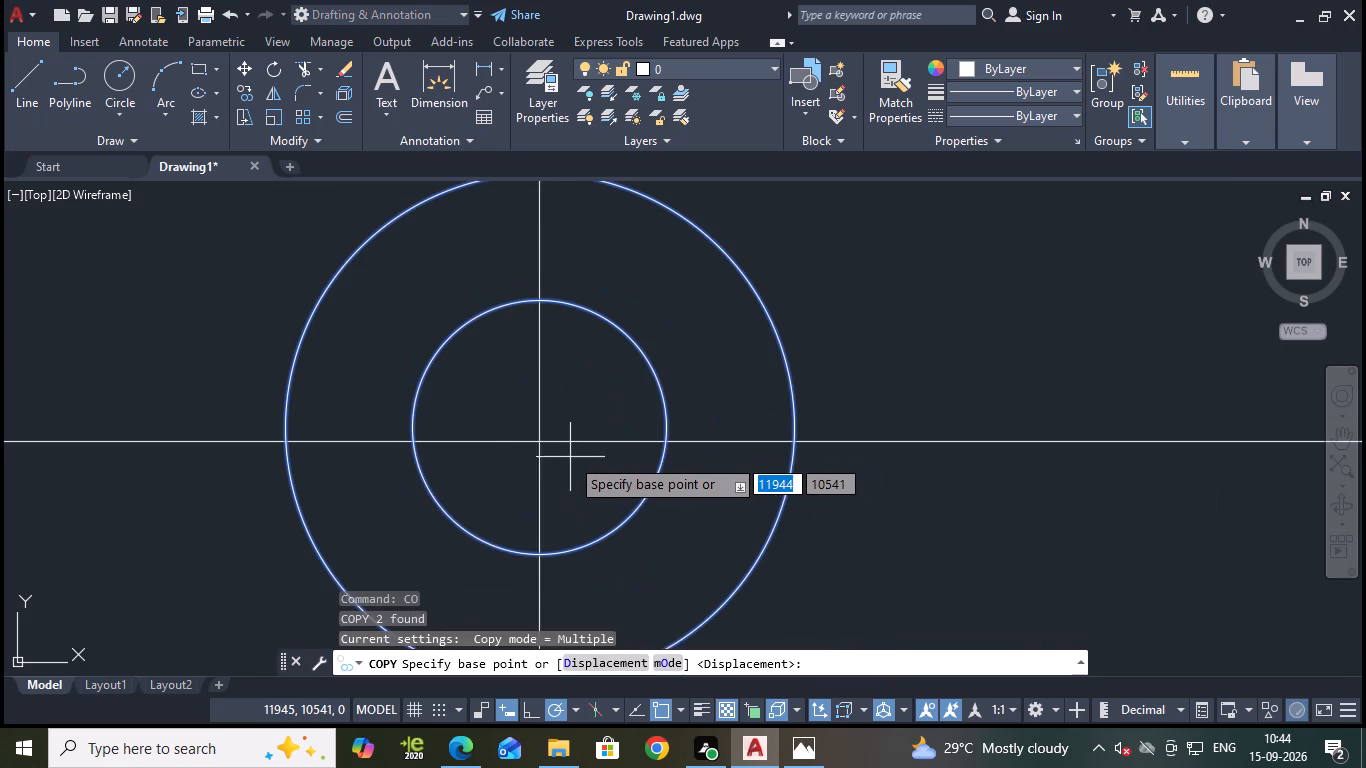
click(542, 439)
scroll(888, 410, down, 3)
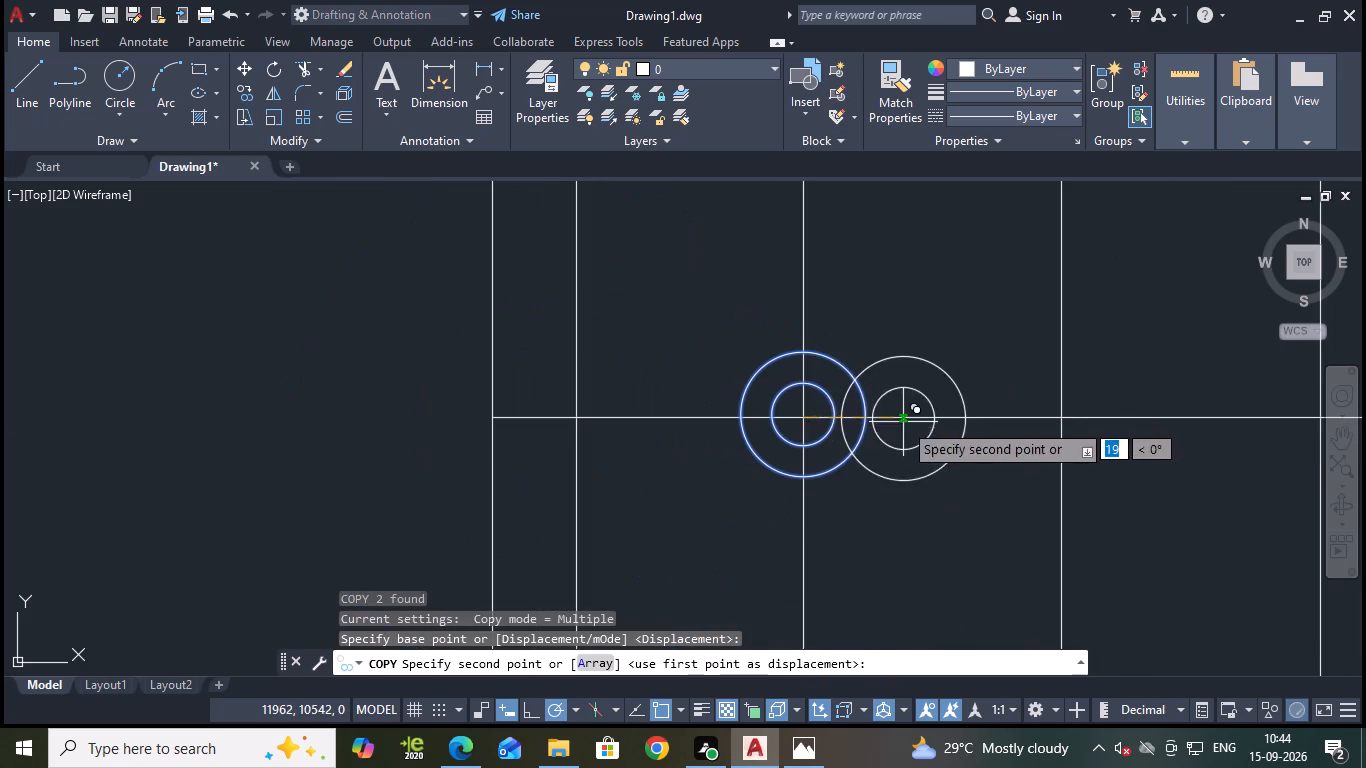
middle_drag(1242, 506, 865, 465)
scroll(921, 378, up, 3)
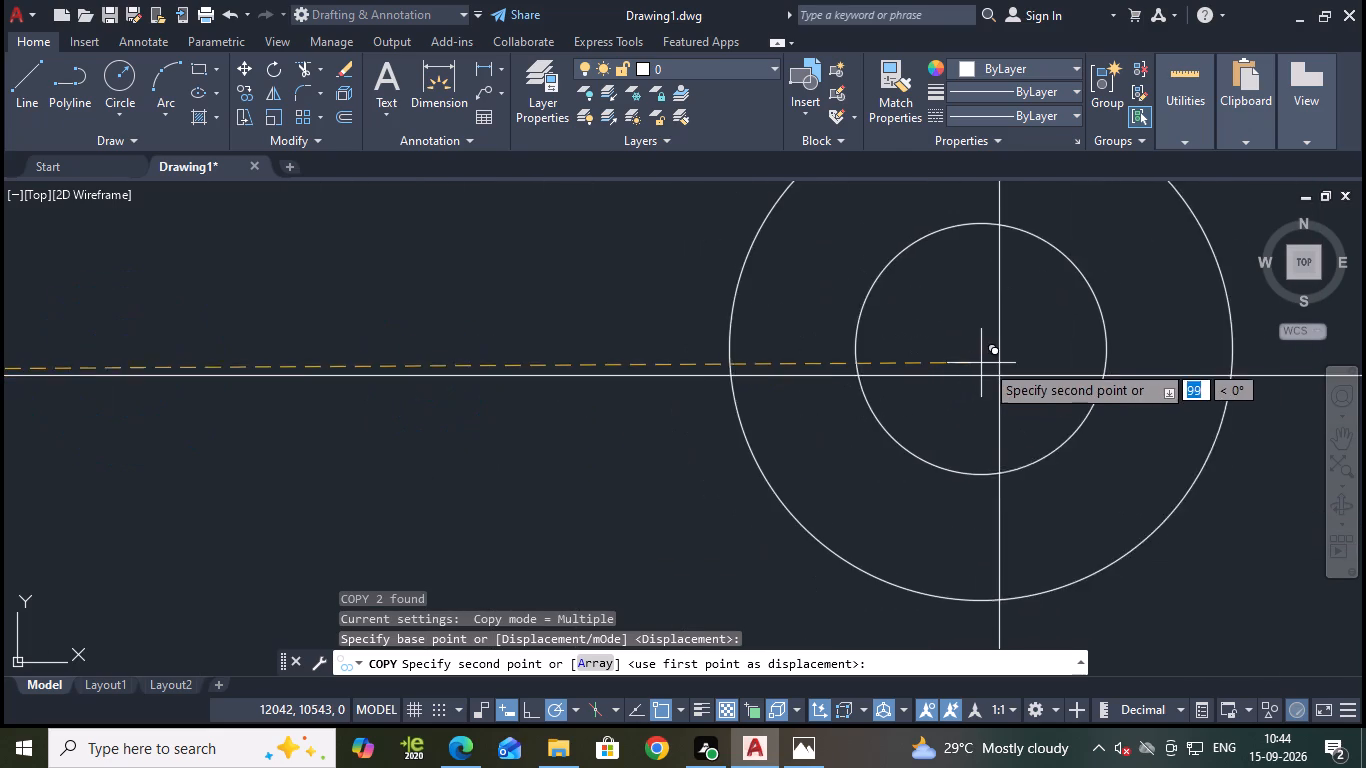
click(999, 375)
scroll(1004, 372, down, 4)
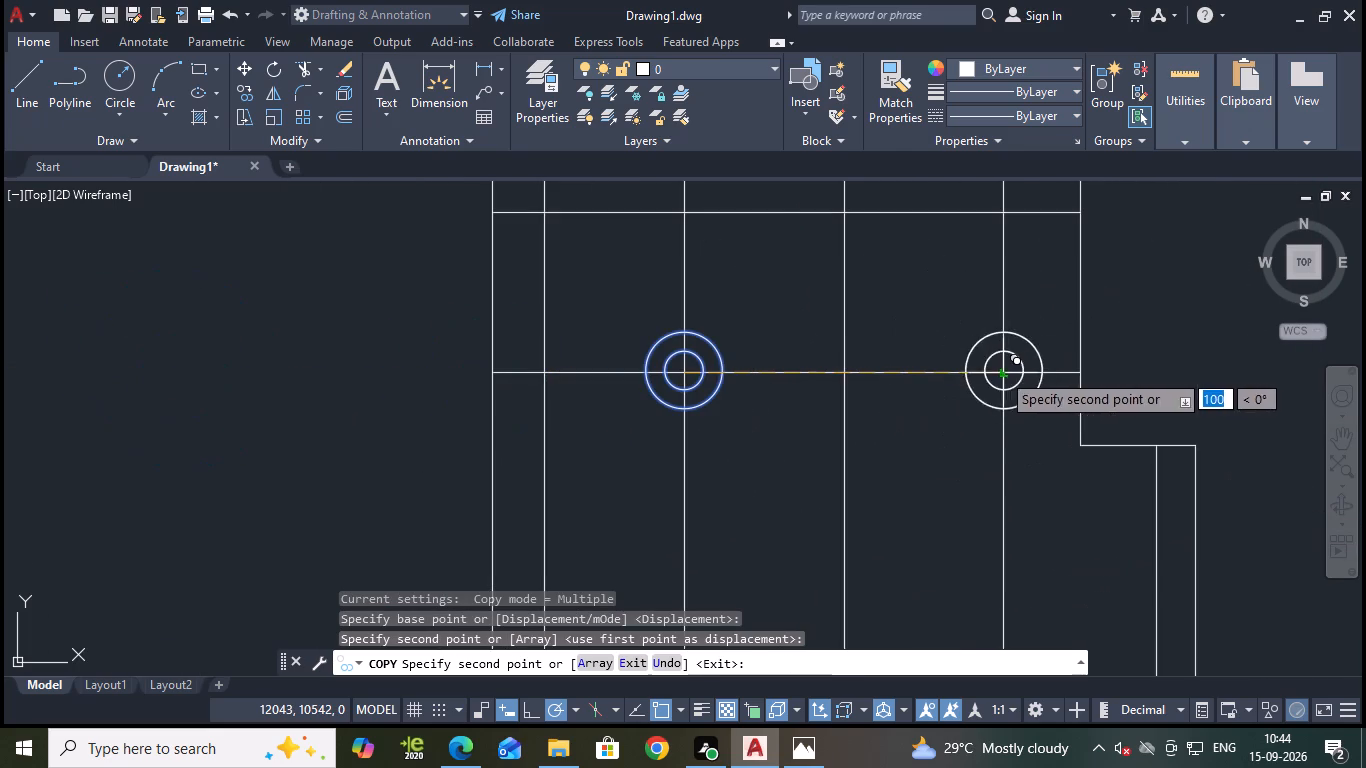
key(Escape)
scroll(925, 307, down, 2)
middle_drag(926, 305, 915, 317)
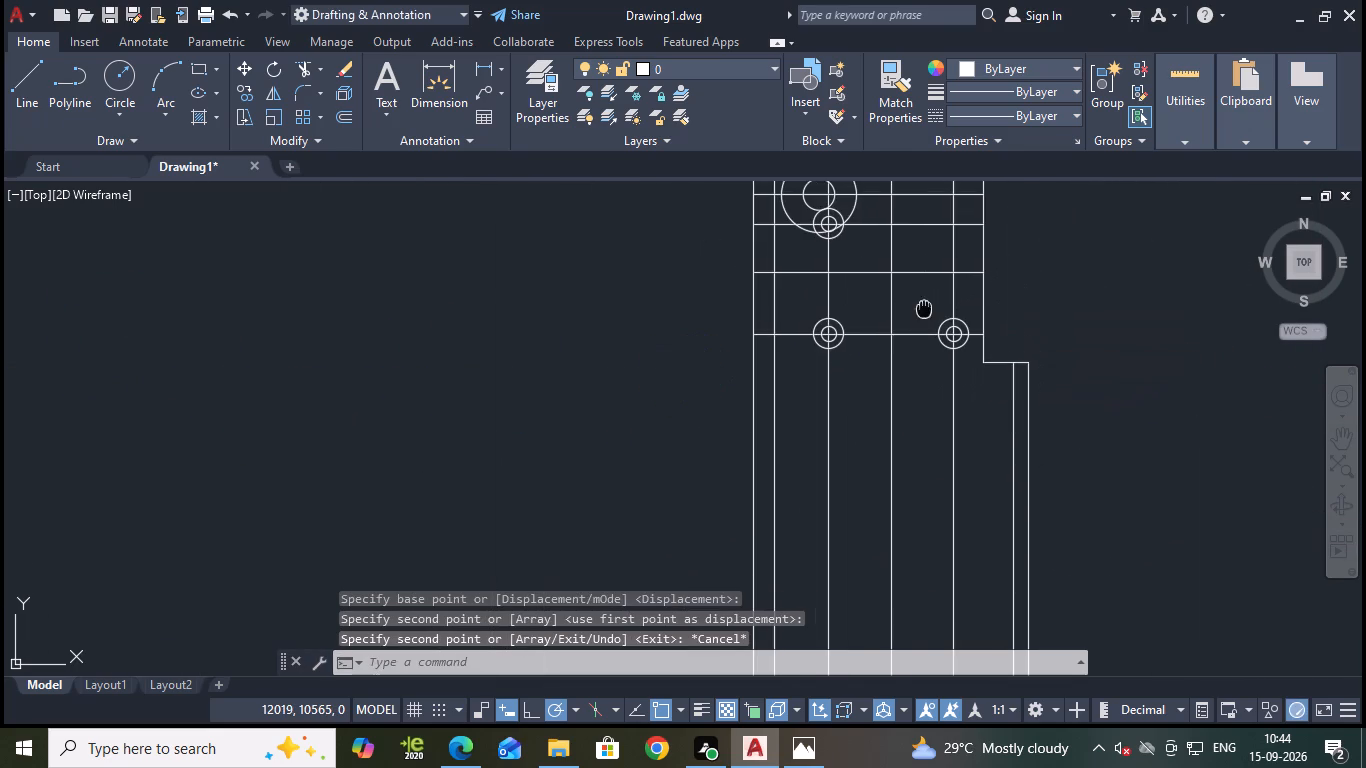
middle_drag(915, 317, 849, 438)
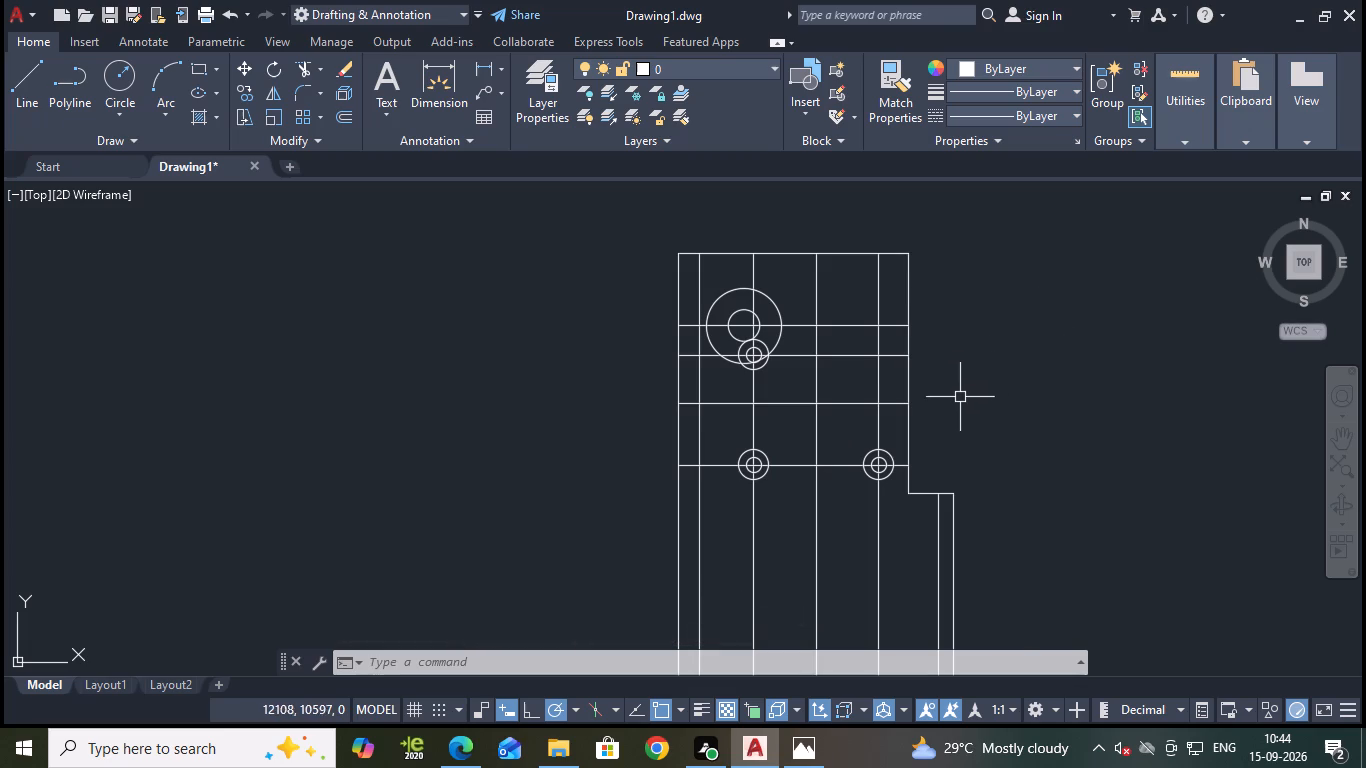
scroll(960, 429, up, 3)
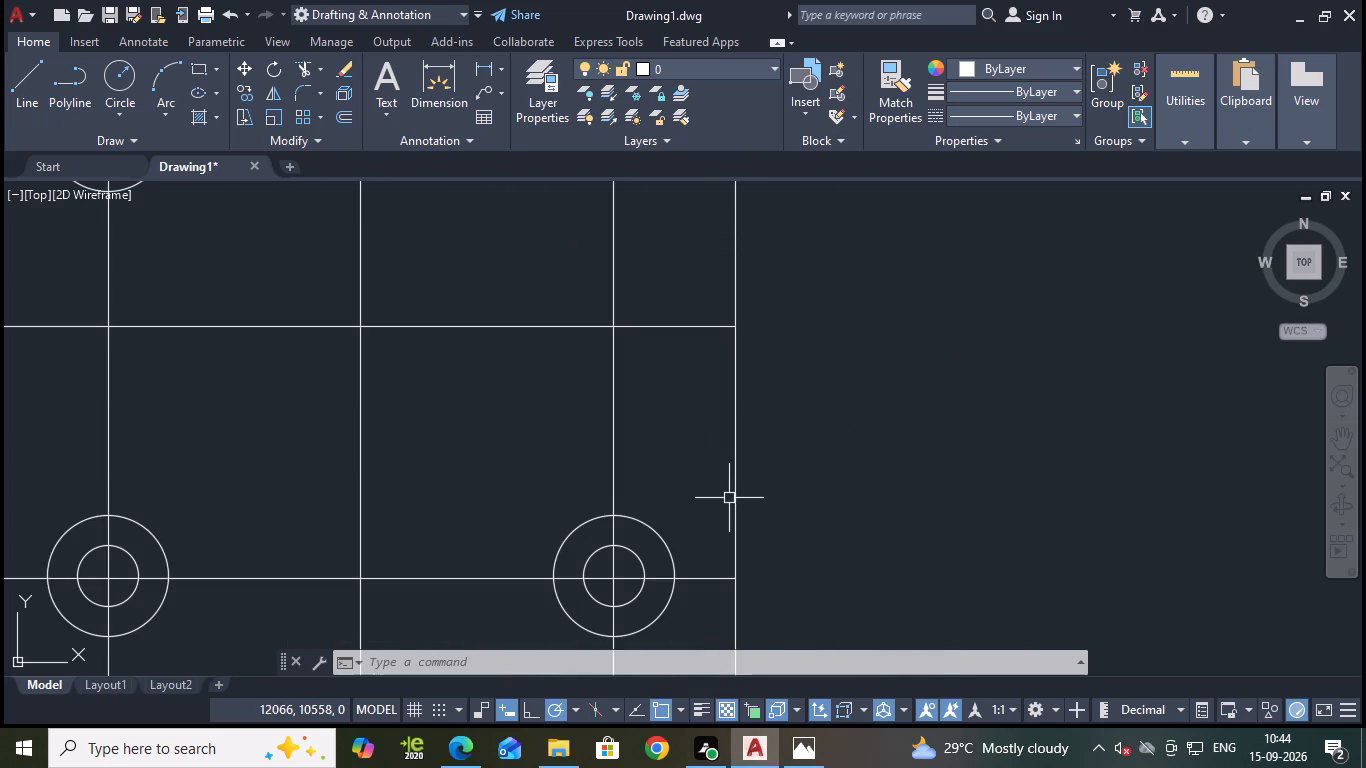
Copy the inner circle of the right-hand small concentric pair 100 mm straight up from its line intersection.
scroll(881, 470, down, 1)
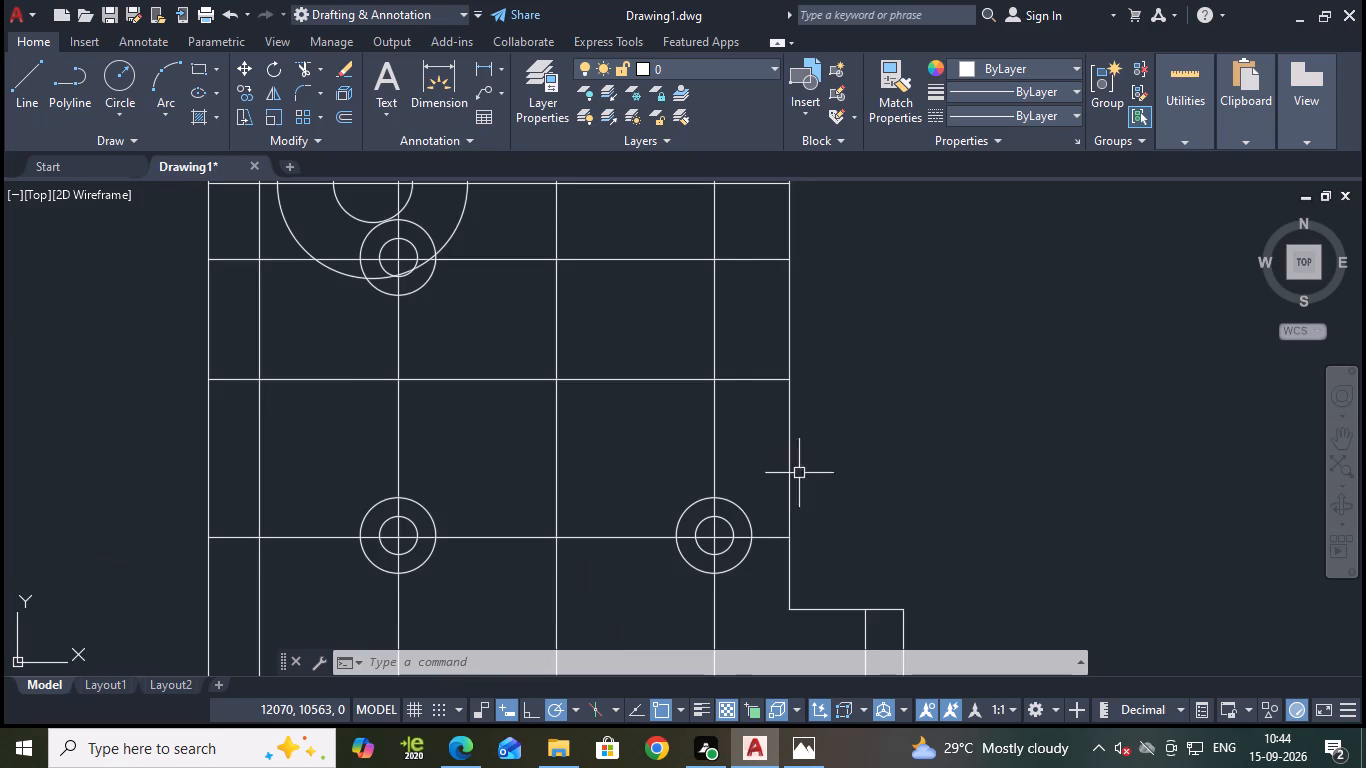
middle_drag(881, 449, 969, 427)
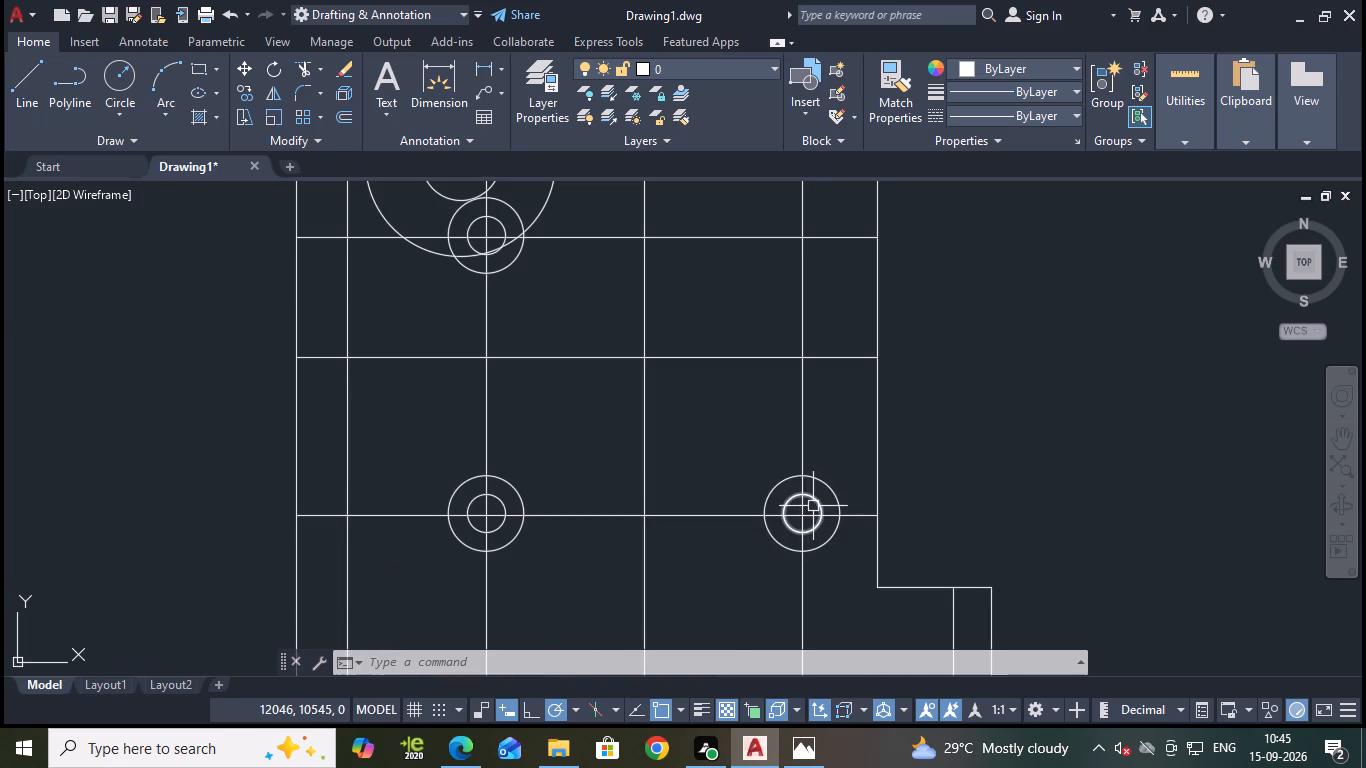
click(813, 505)
key(c)
key(o)
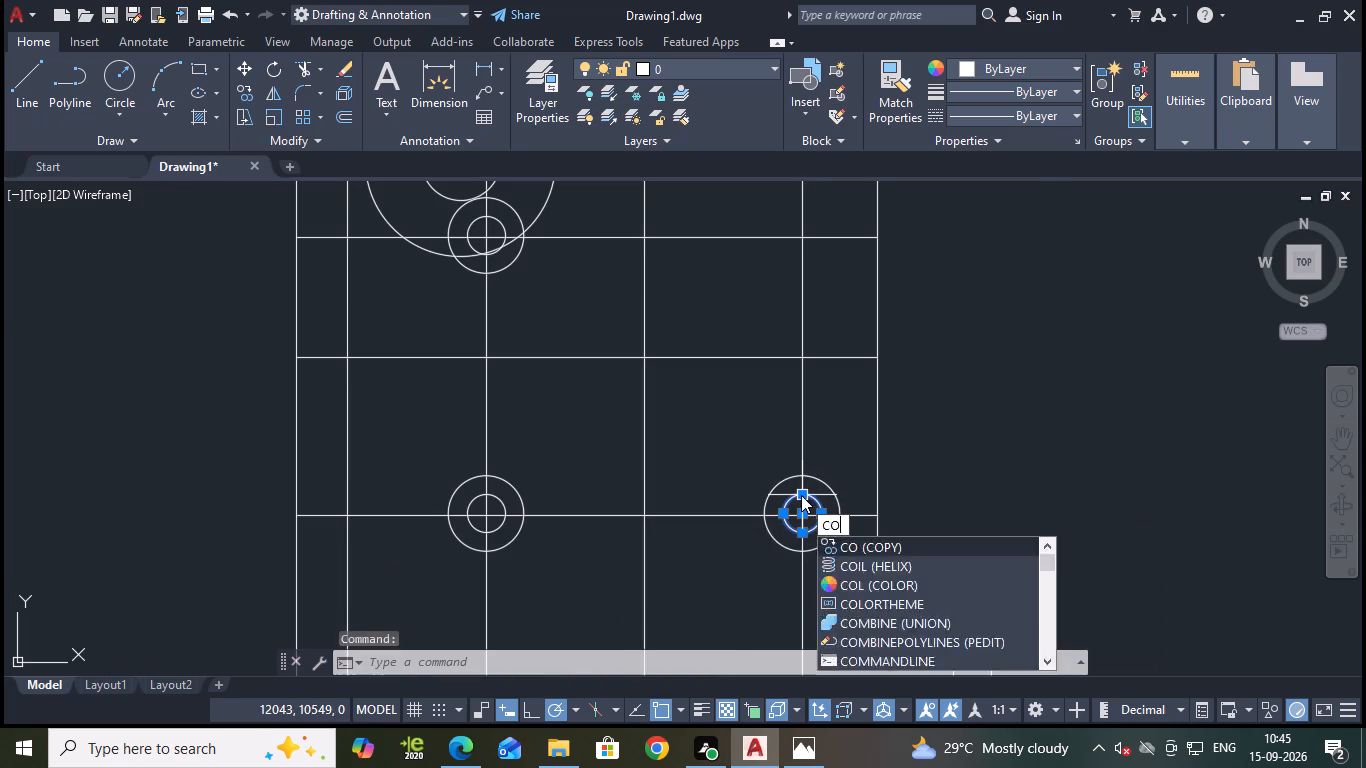
key(Return)
scroll(803, 513, up, 4)
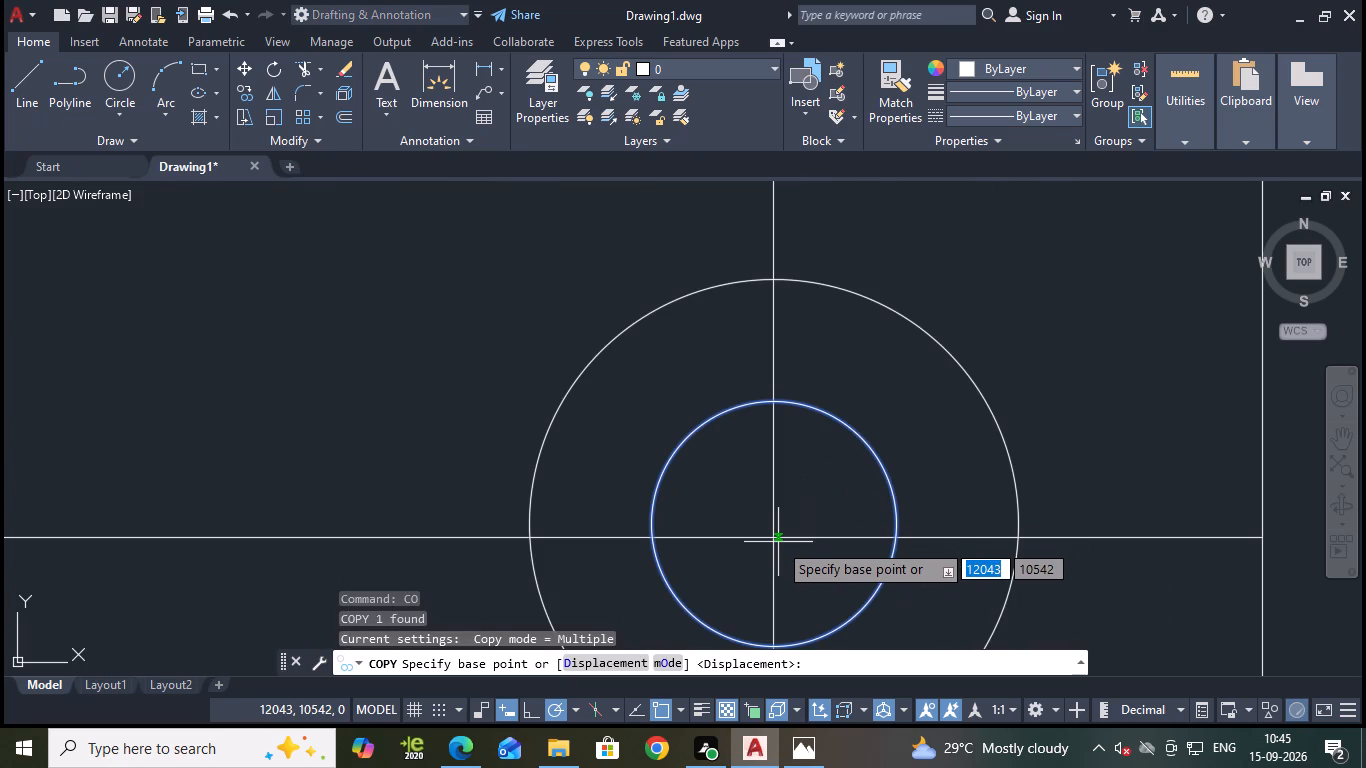
click(775, 539)
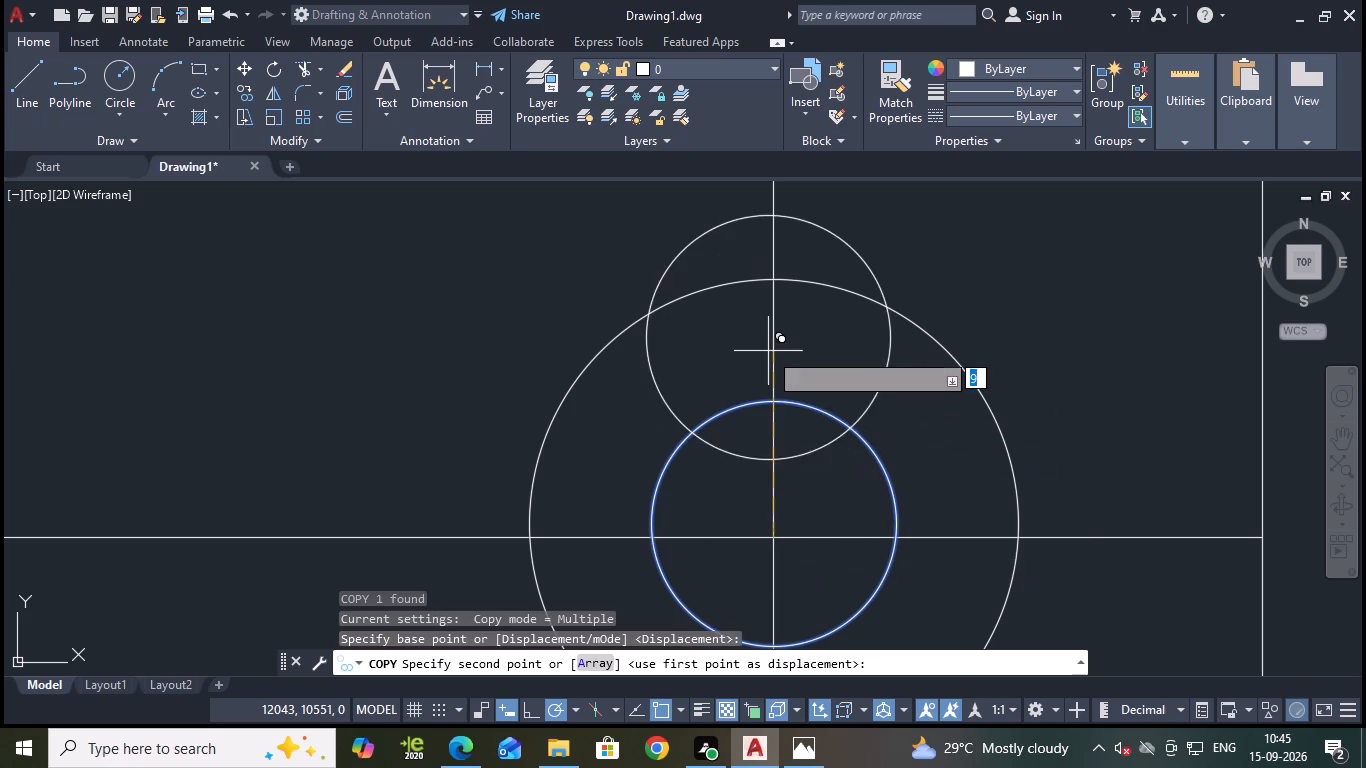
scroll(768, 350, down, 2)
middle_drag(778, 291, 673, 604)
scroll(676, 325, down, 3)
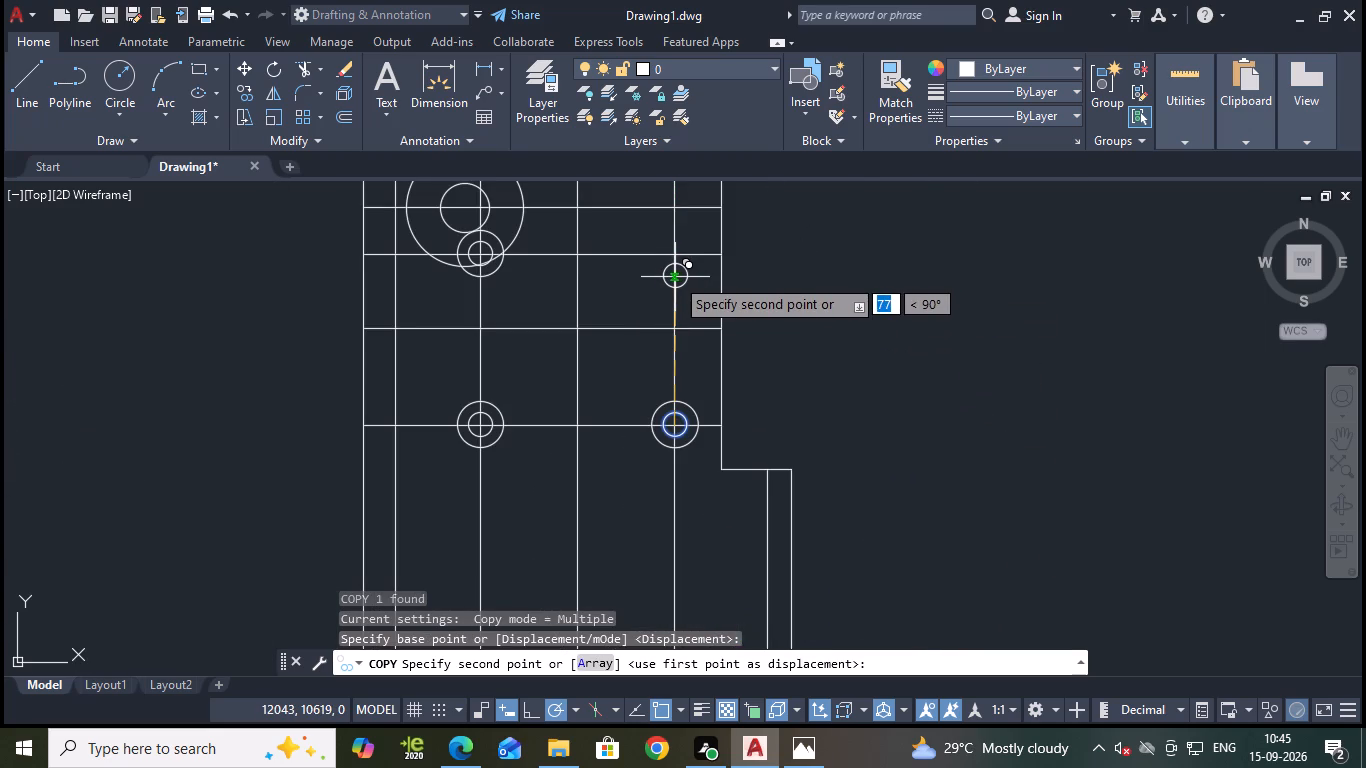
scroll(665, 314, down, 1)
middle_drag(739, 233, 718, 370)
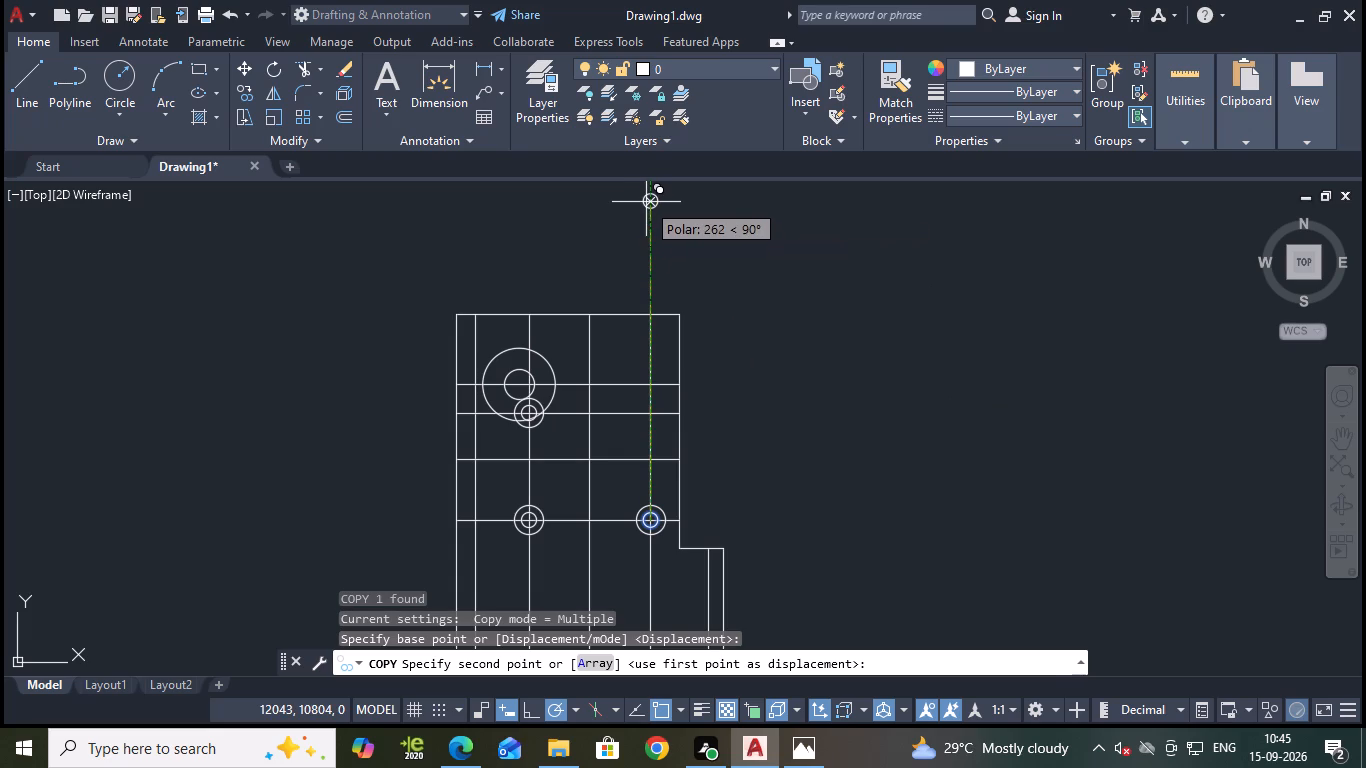
key(1)
text(00)
key(Return)
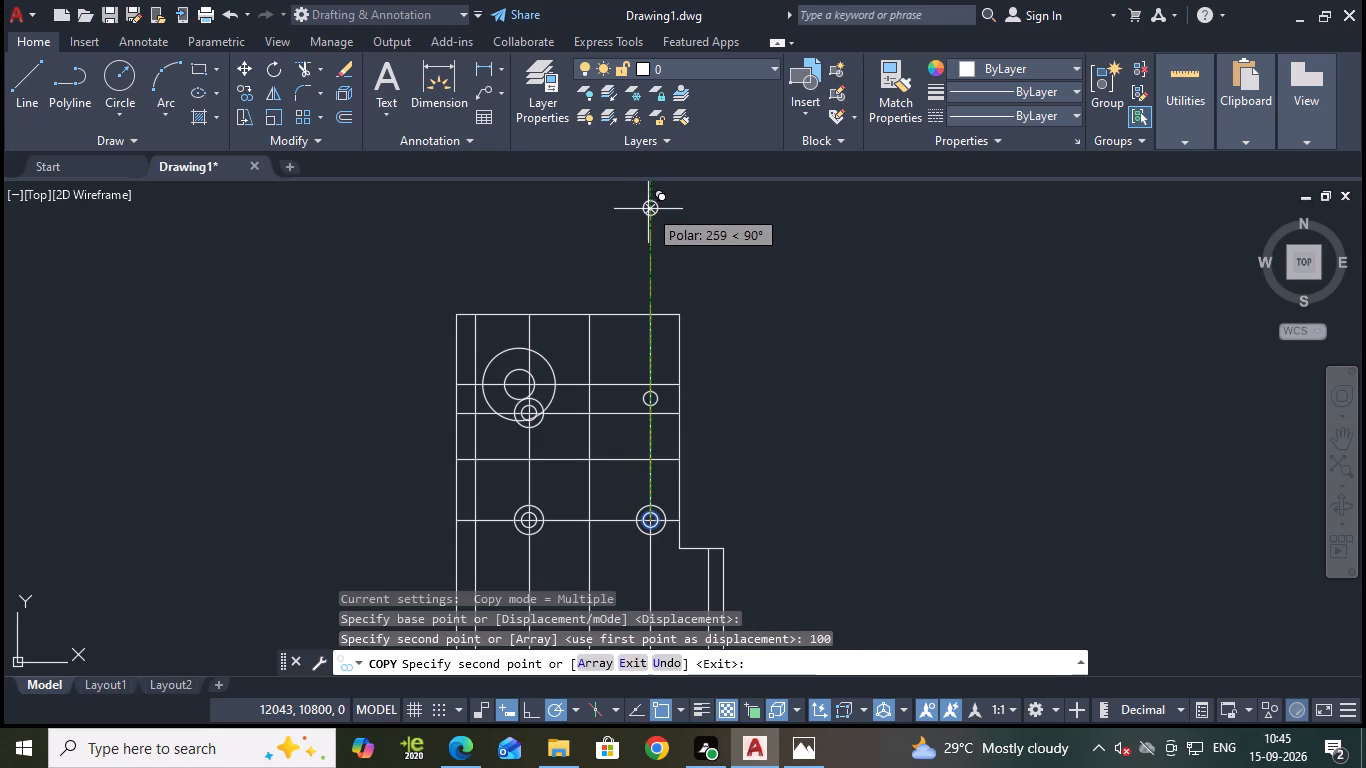
scroll(700, 333, up, 1)
key(Escape)
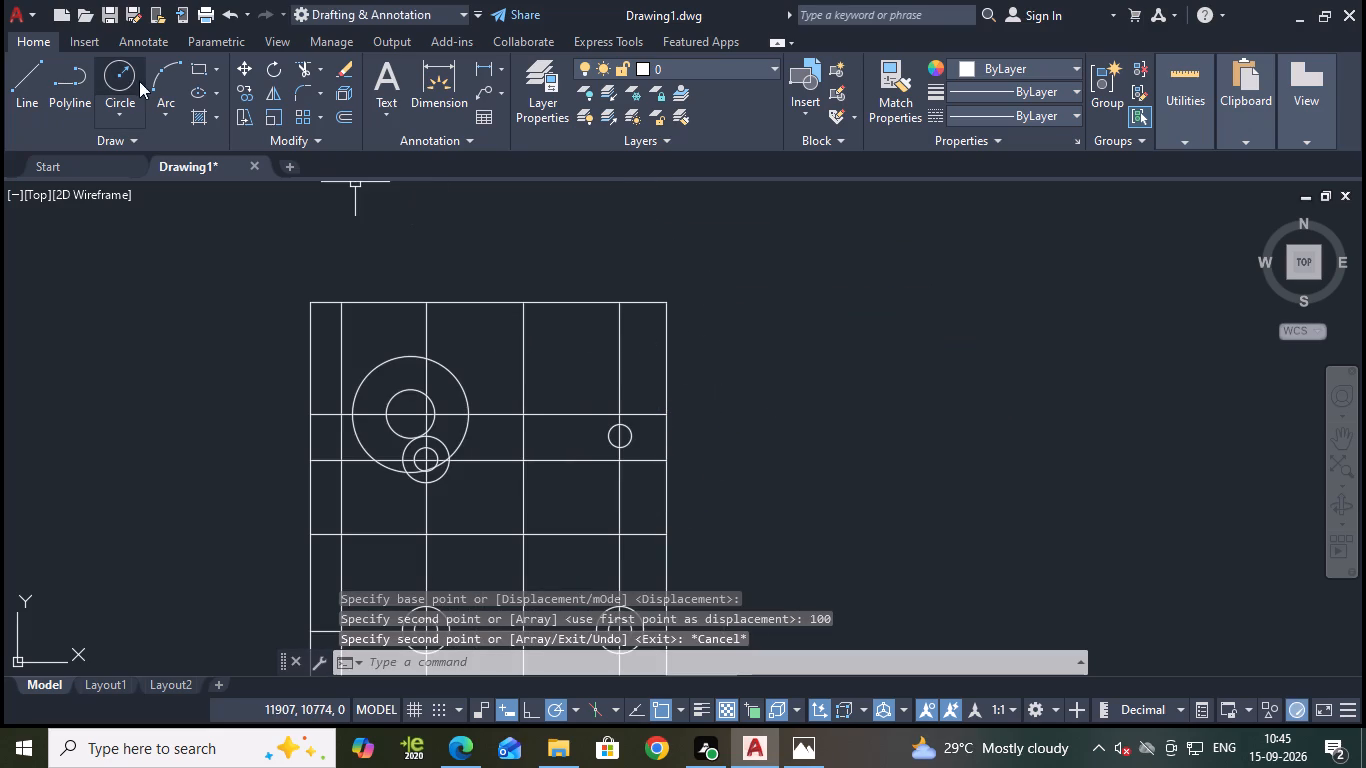
Draw a 10 mm radius circle concentric with the copied small circle near the outline's upper right edge.
click(122, 68)
scroll(674, 342, up, 2)
middle_drag(588, 517, 787, 195)
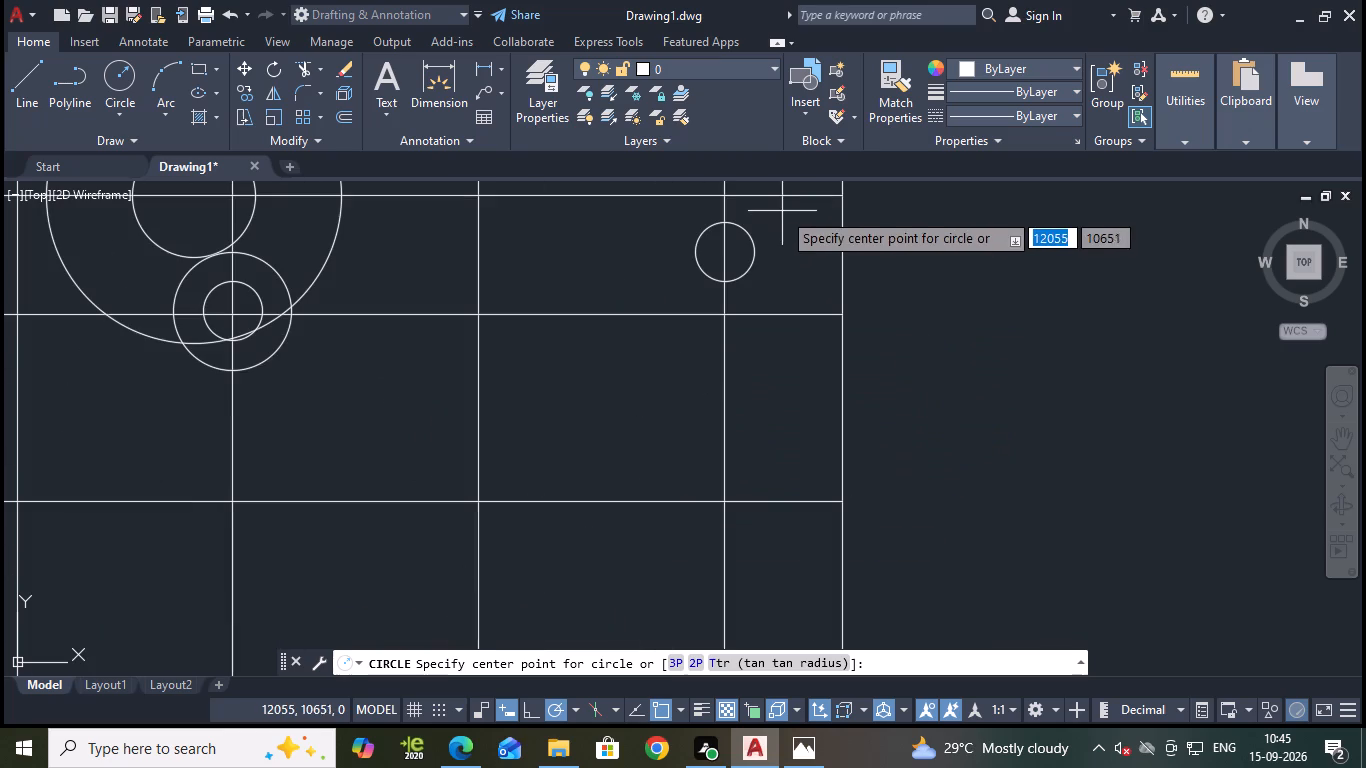
click(726, 255)
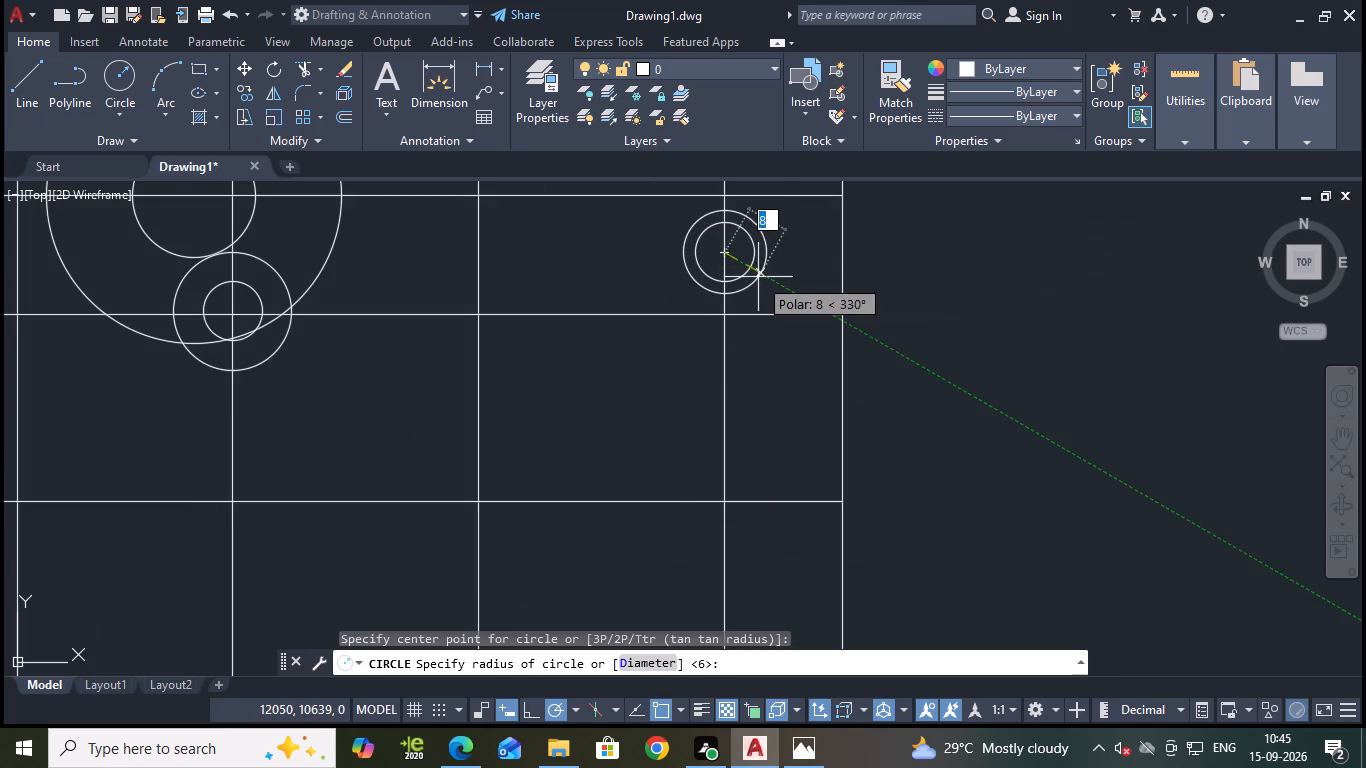
text(10)
key(Return)
scroll(750, 268, down, 2)
middle_drag(929, 390, 1018, 294)
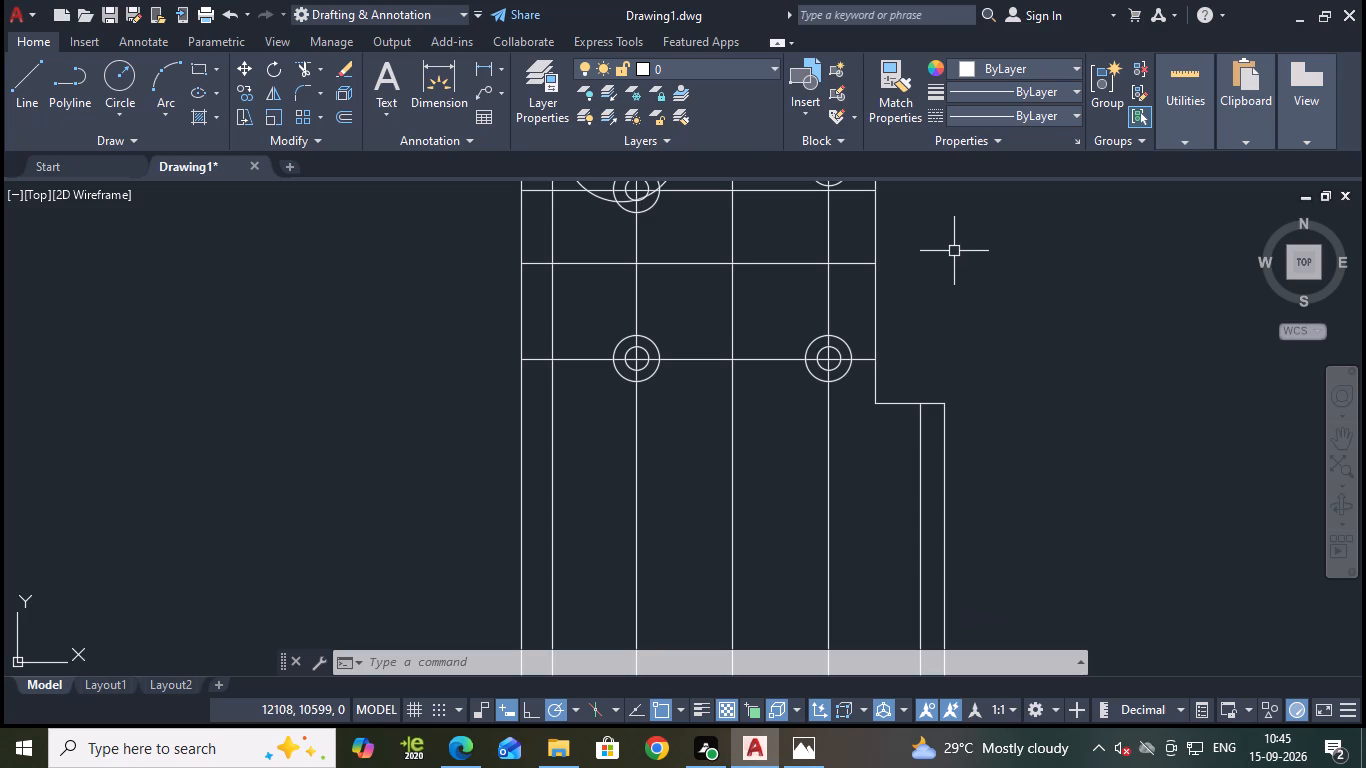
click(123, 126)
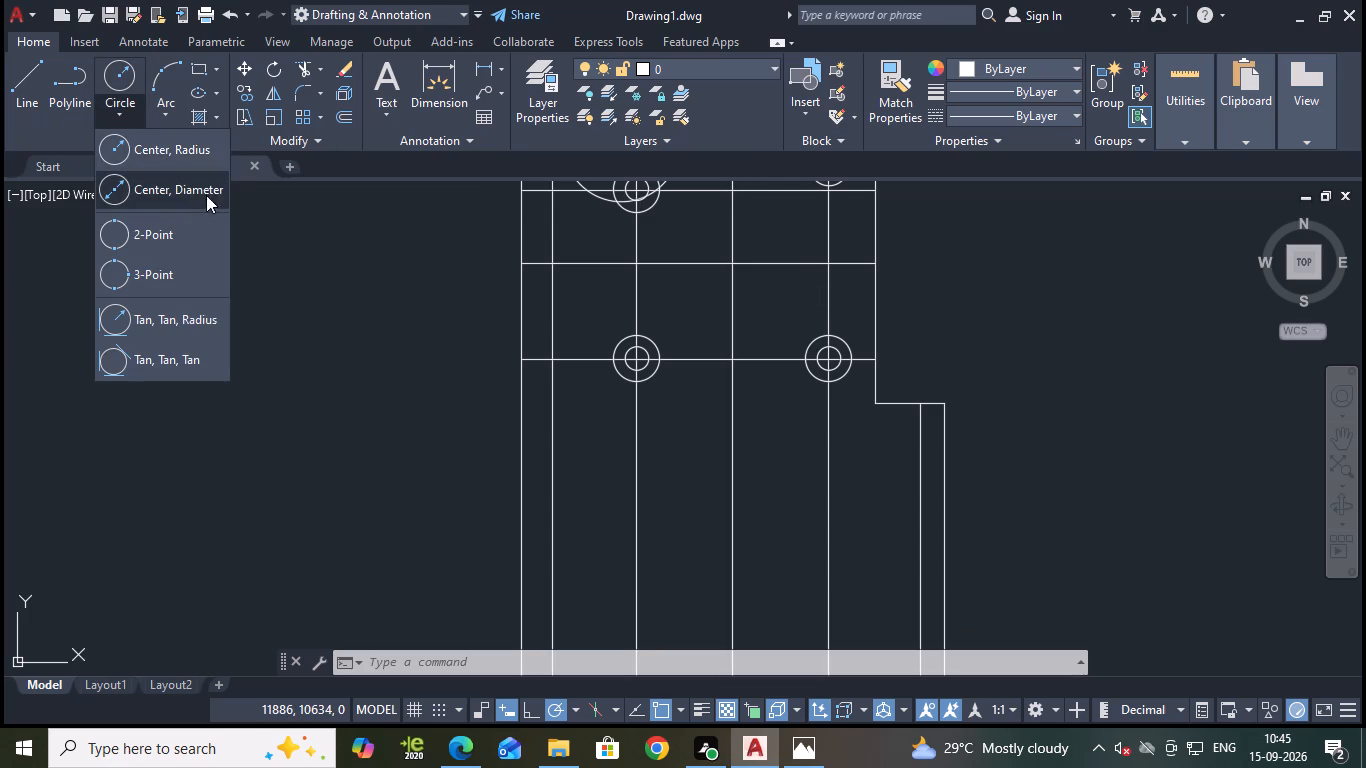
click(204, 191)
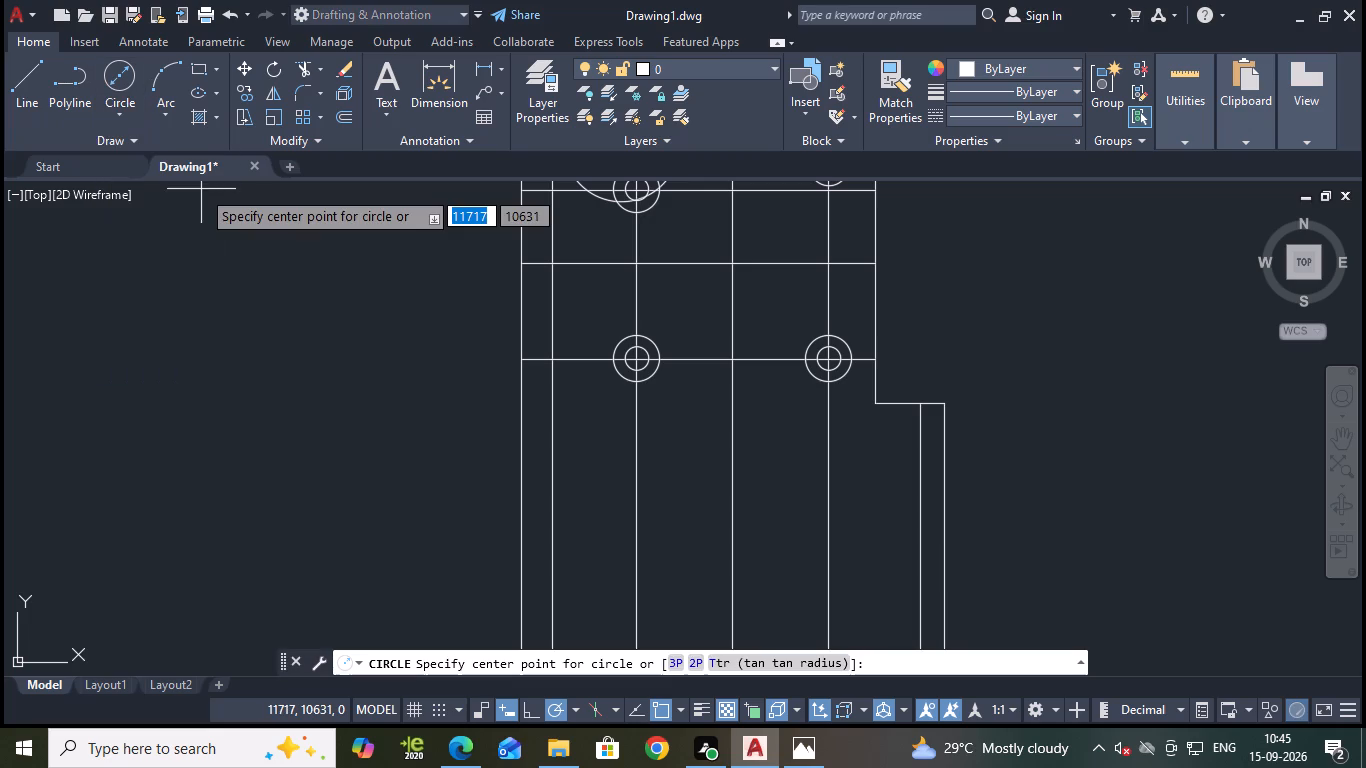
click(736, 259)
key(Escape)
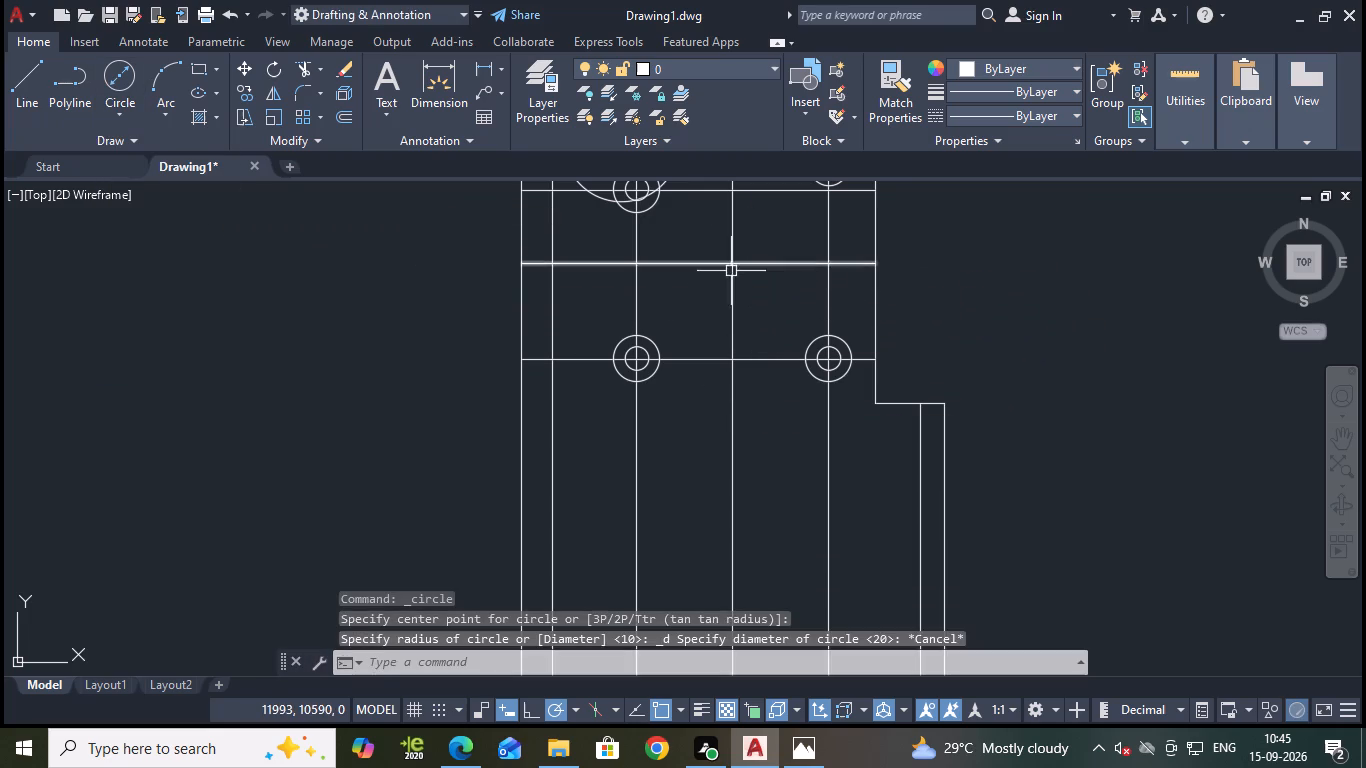
Draw a 70 mm diameter circle centred where the middle vertical line crosses the horizontal line above the lower small circle pairs.
key(space)
scroll(738, 273, up, 1)
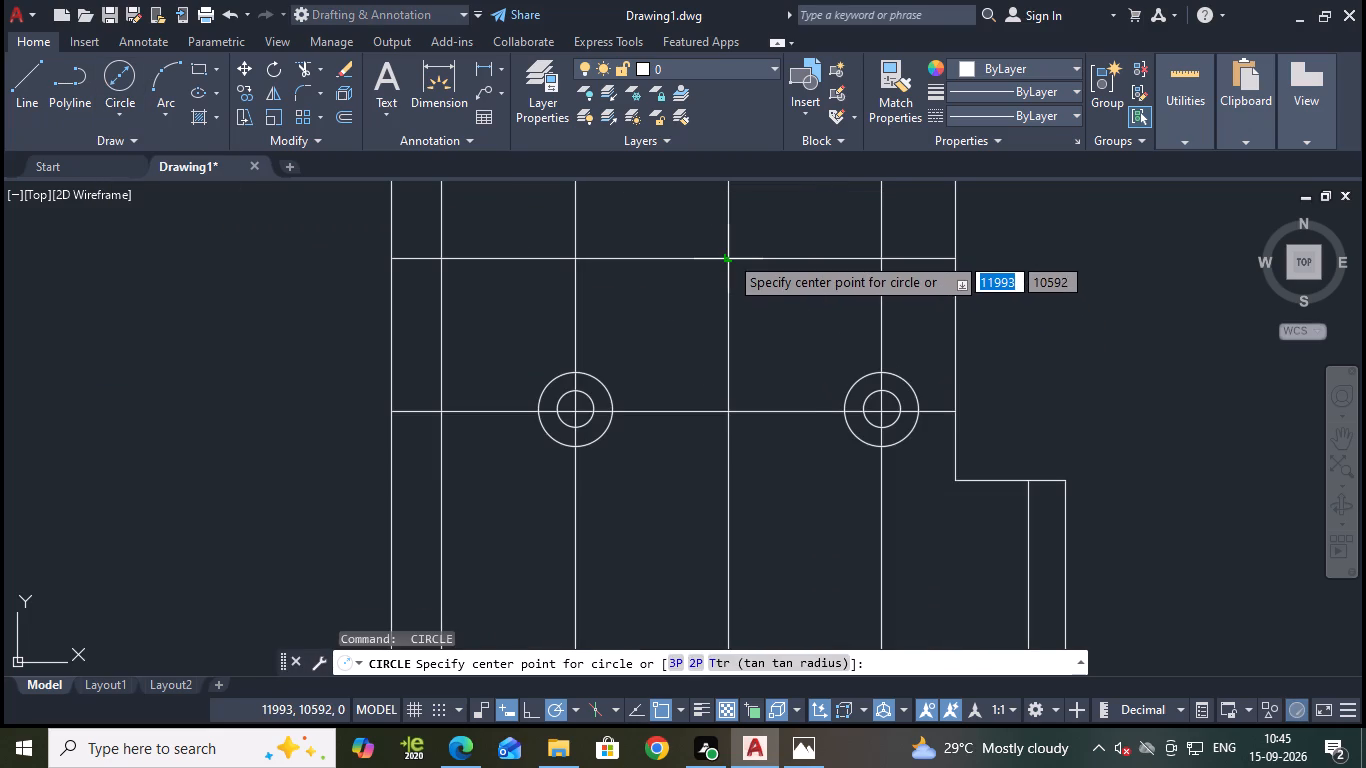
click(729, 255)
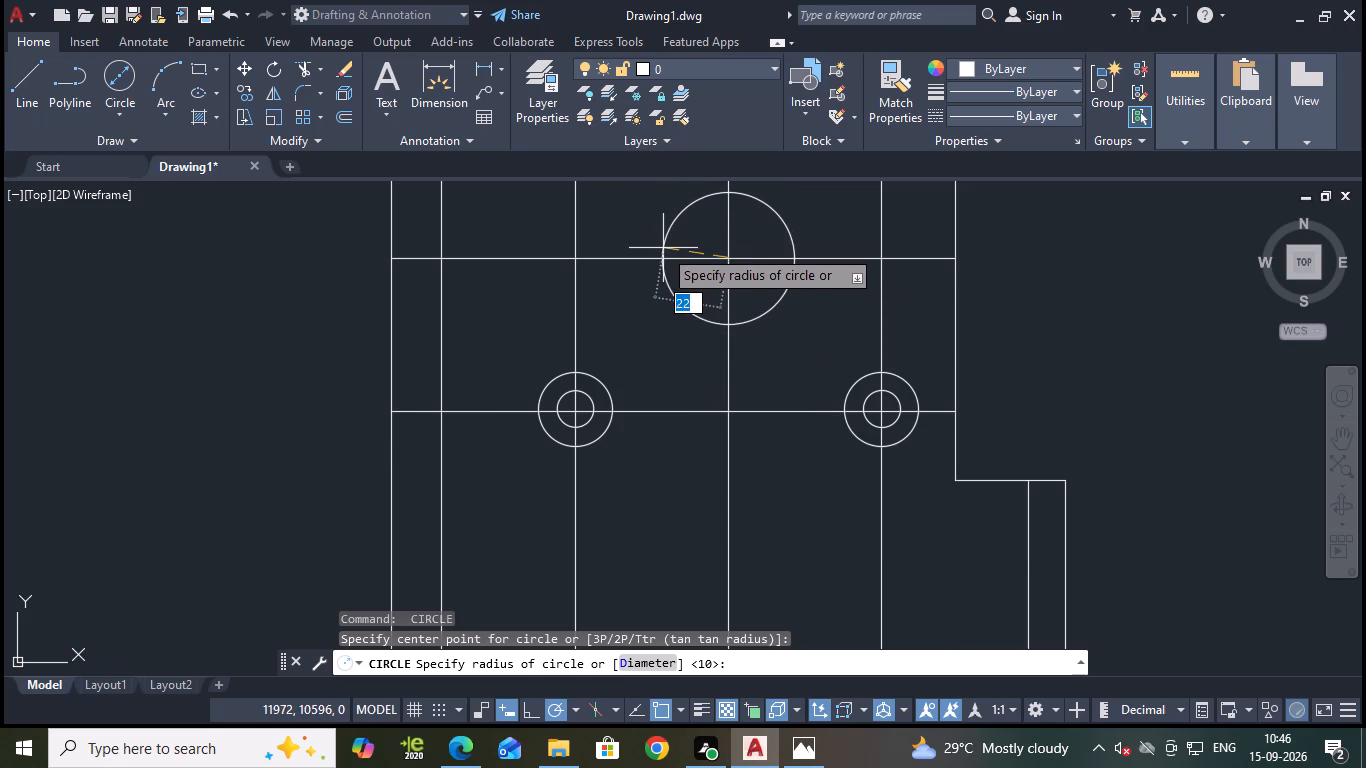
key(d)
key(Return)
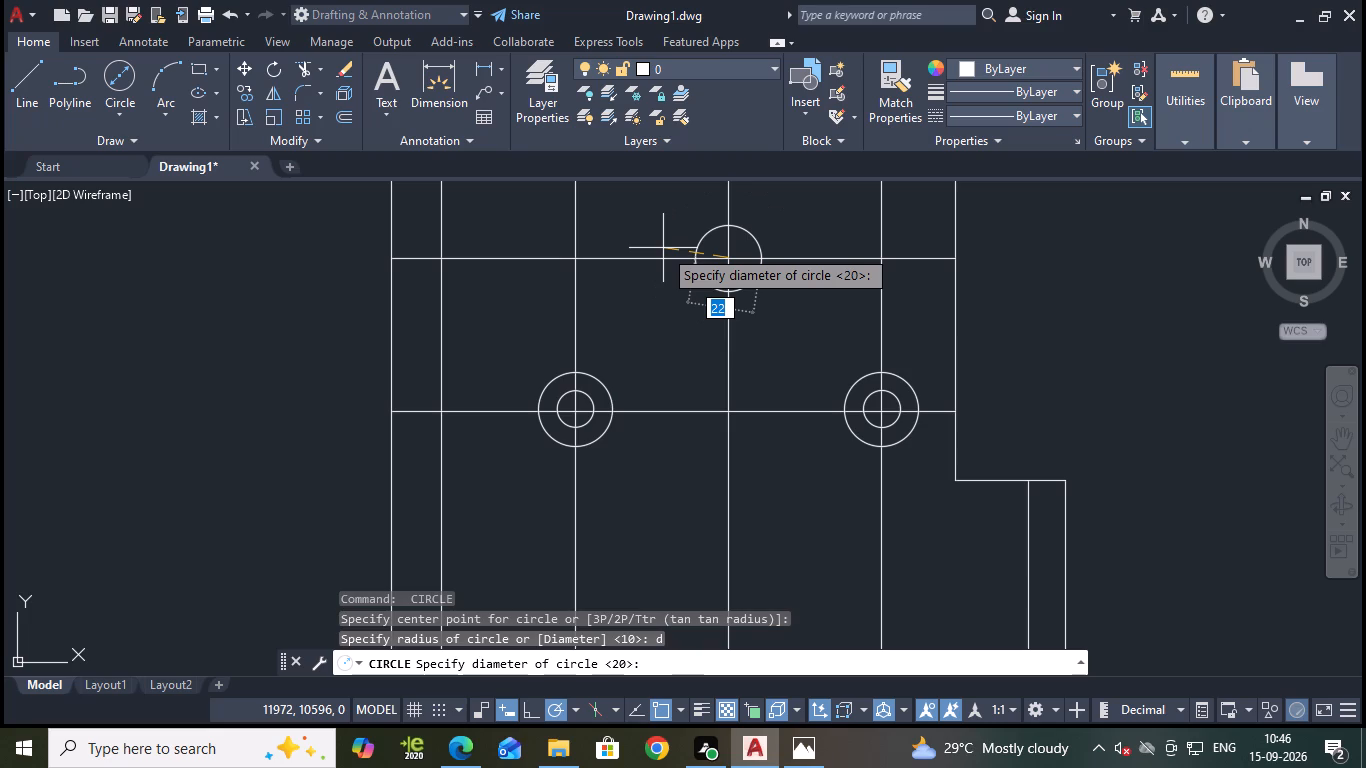
text(70)
key(Return)
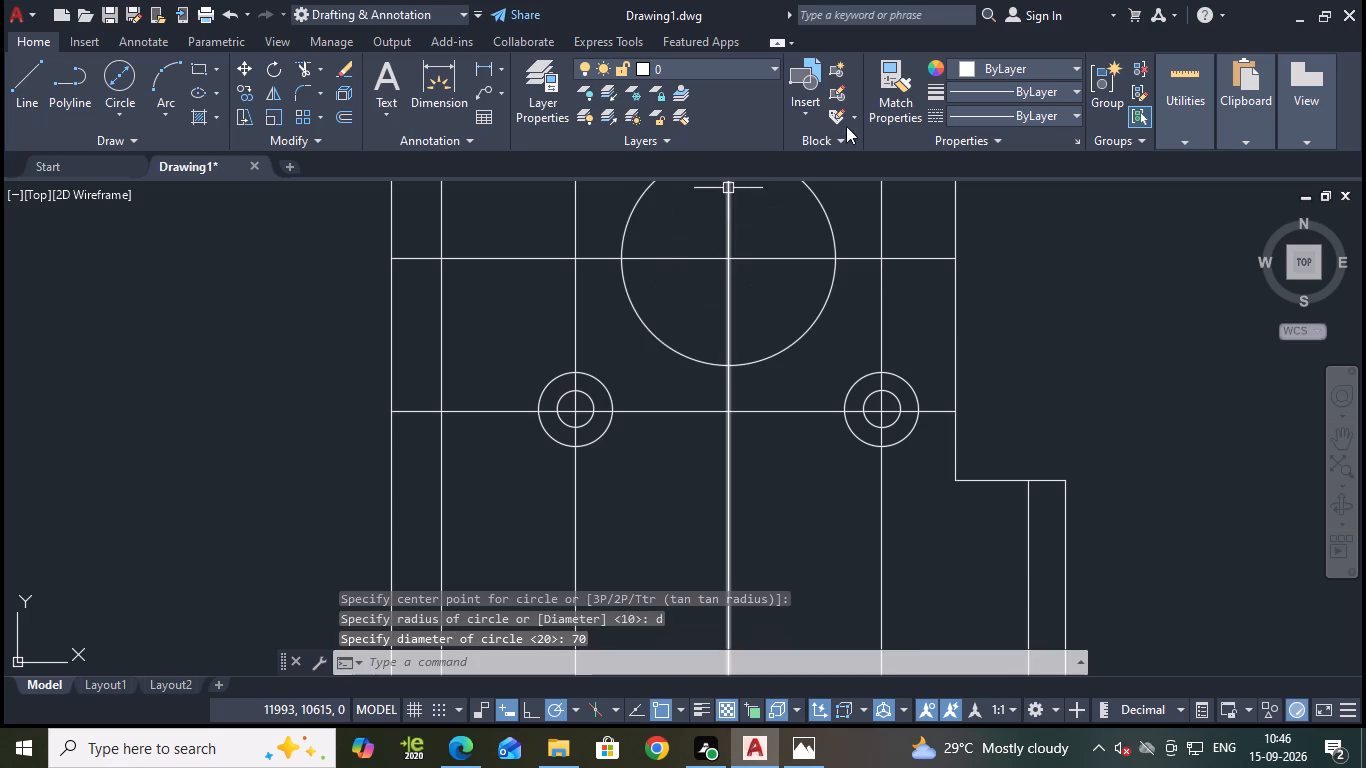
Draw an 80 mm diameter circle concentric with the 70 mm circle.
key(space)
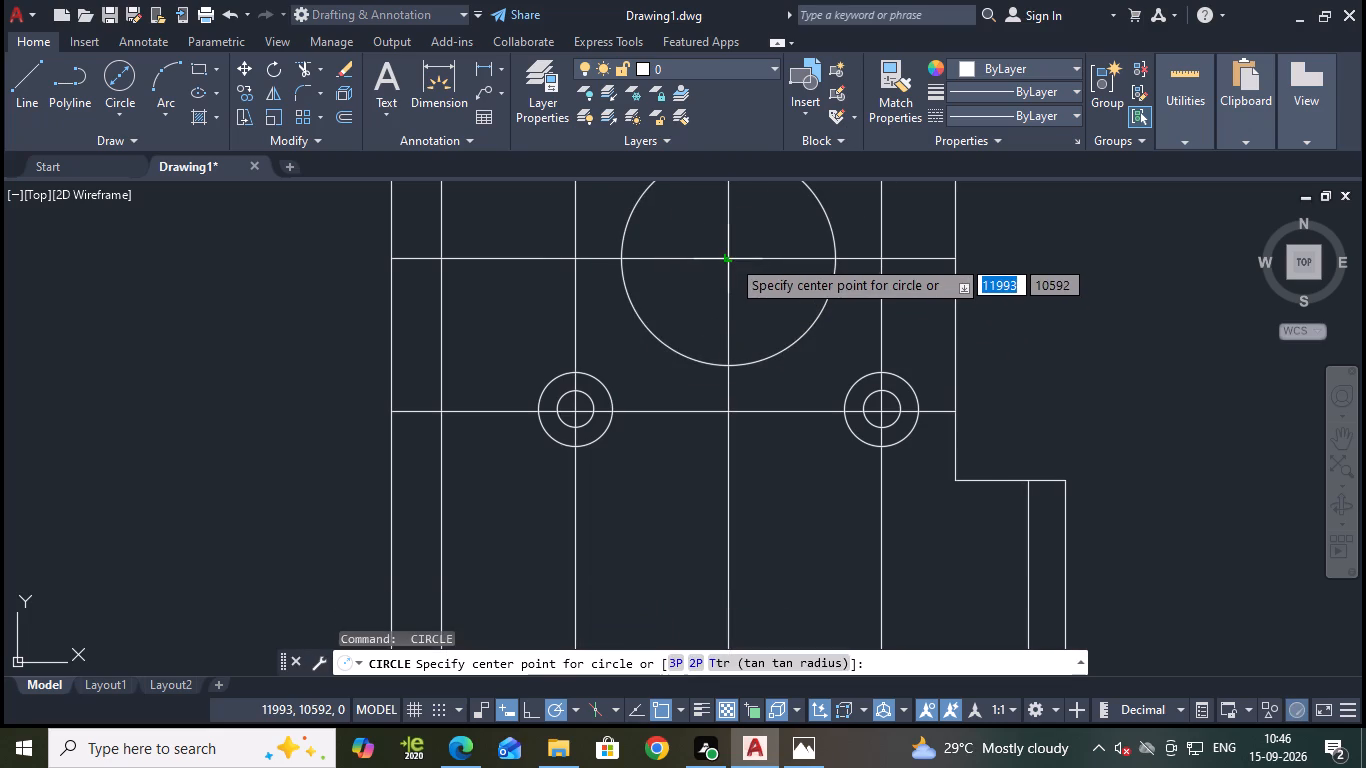
click(730, 258)
key(d)
key(Return)
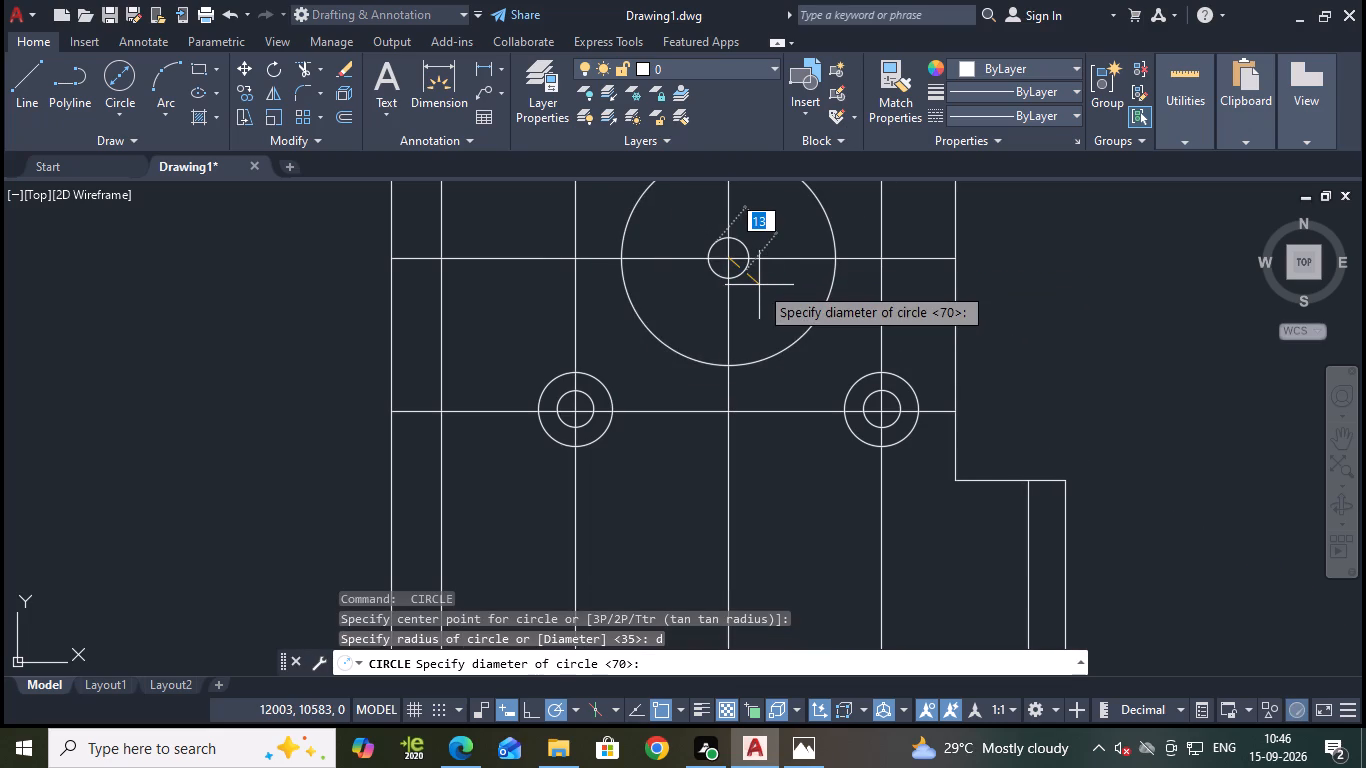
text(80)
key(Return)
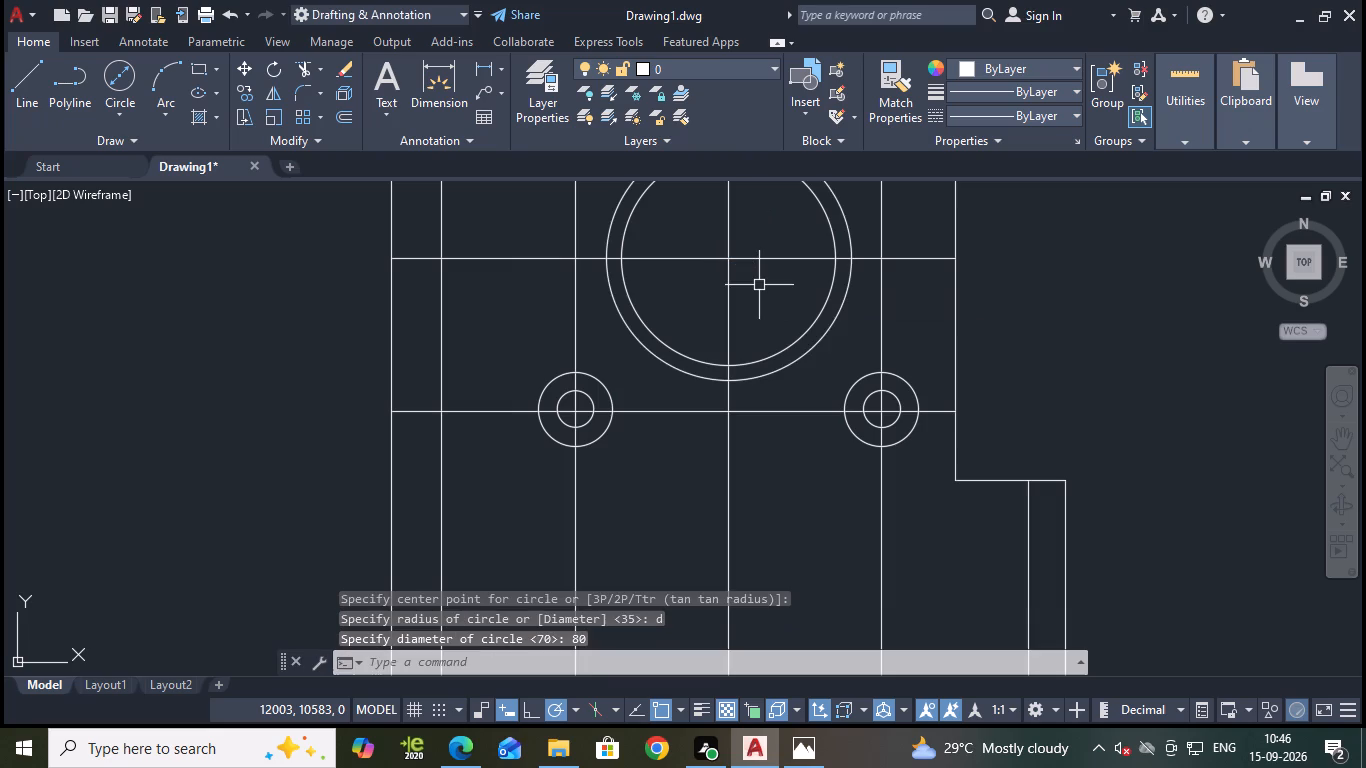
Set the current linetype to Continuous.
scroll(847, 308, down, 1)
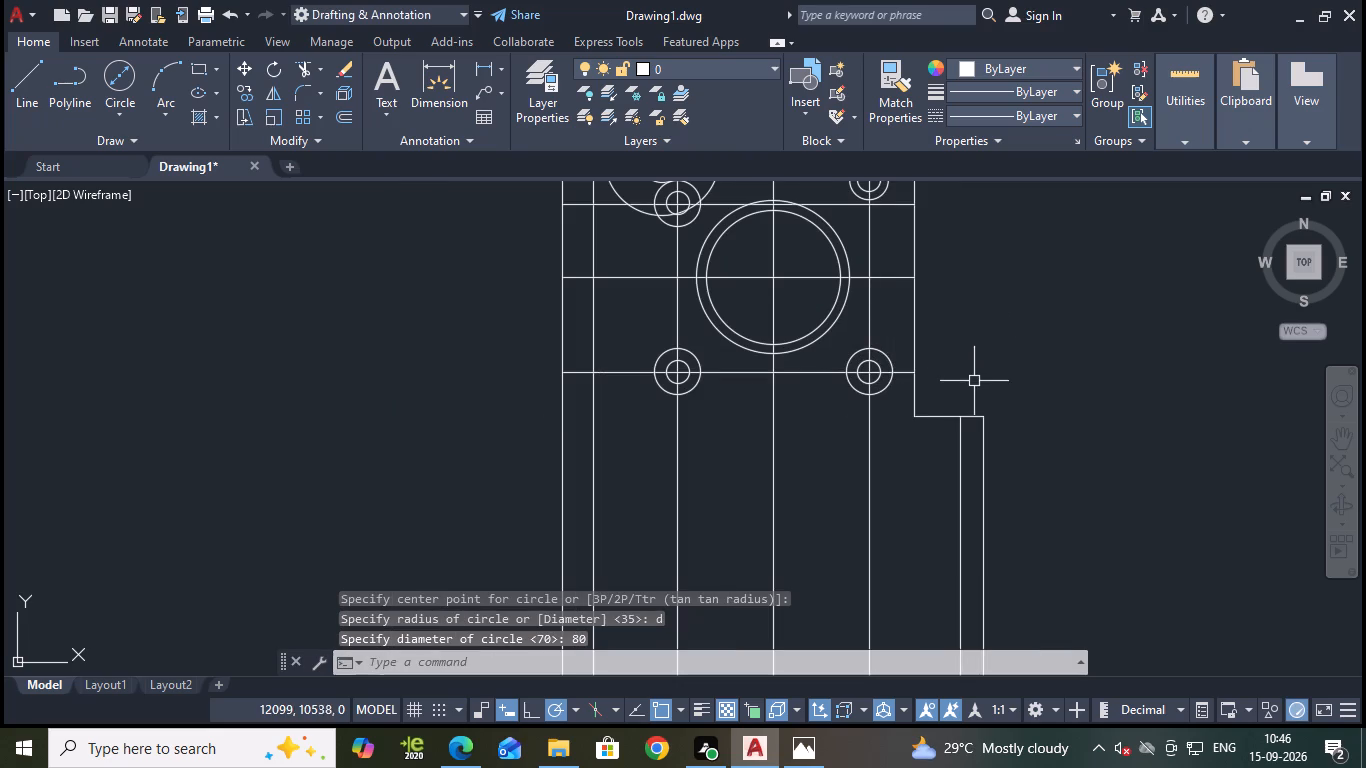
middle_drag(976, 340, 964, 363)
scroll(964, 363, down, 1)
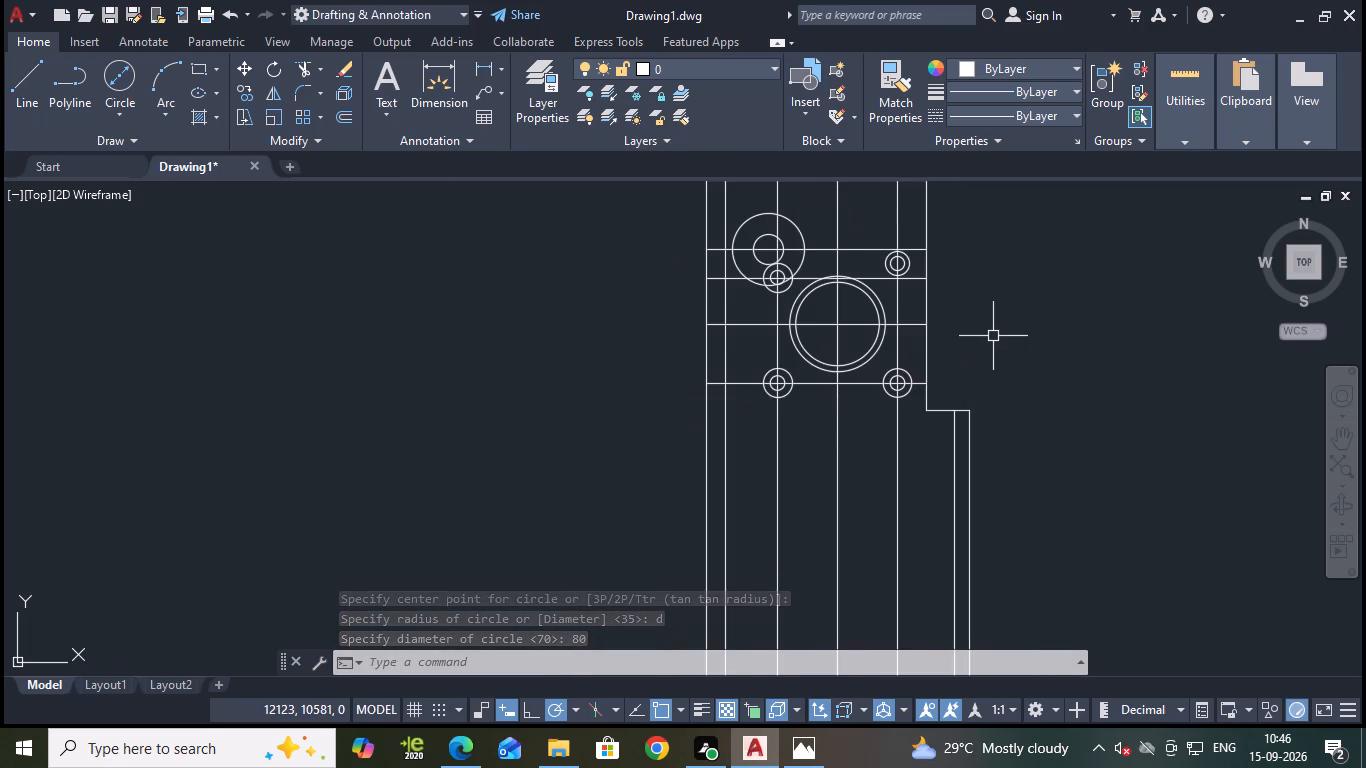
scroll(981, 333, up, 1)
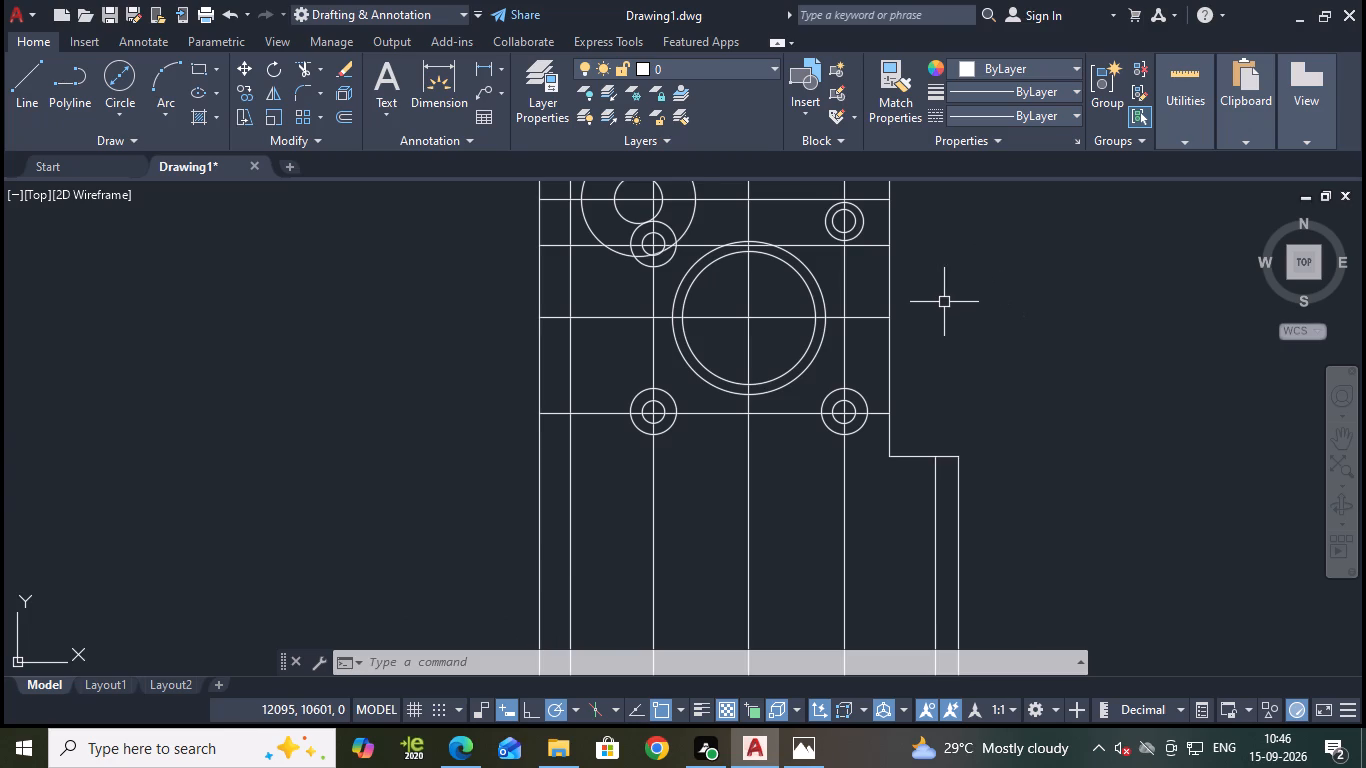
middle_drag(944, 302, 964, 399)
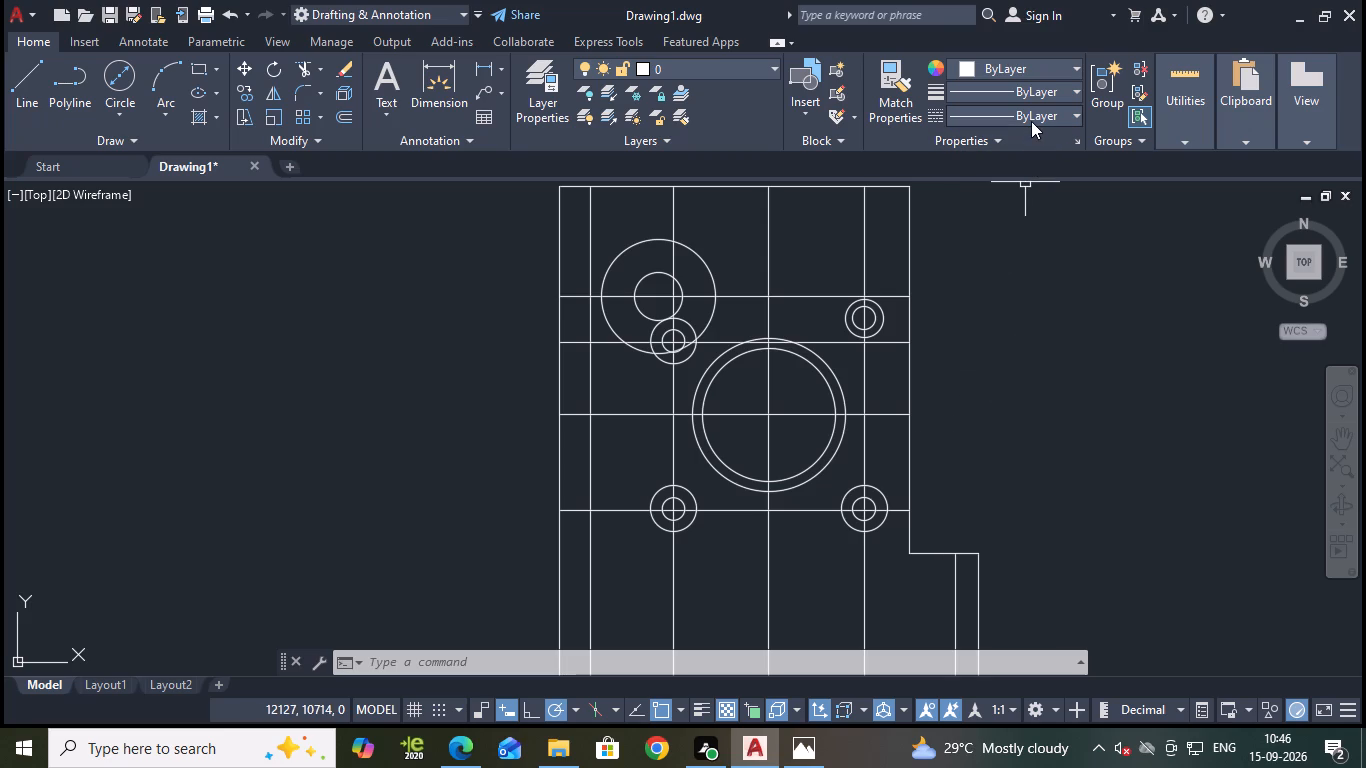
click(981, 115)
click(1040, 188)
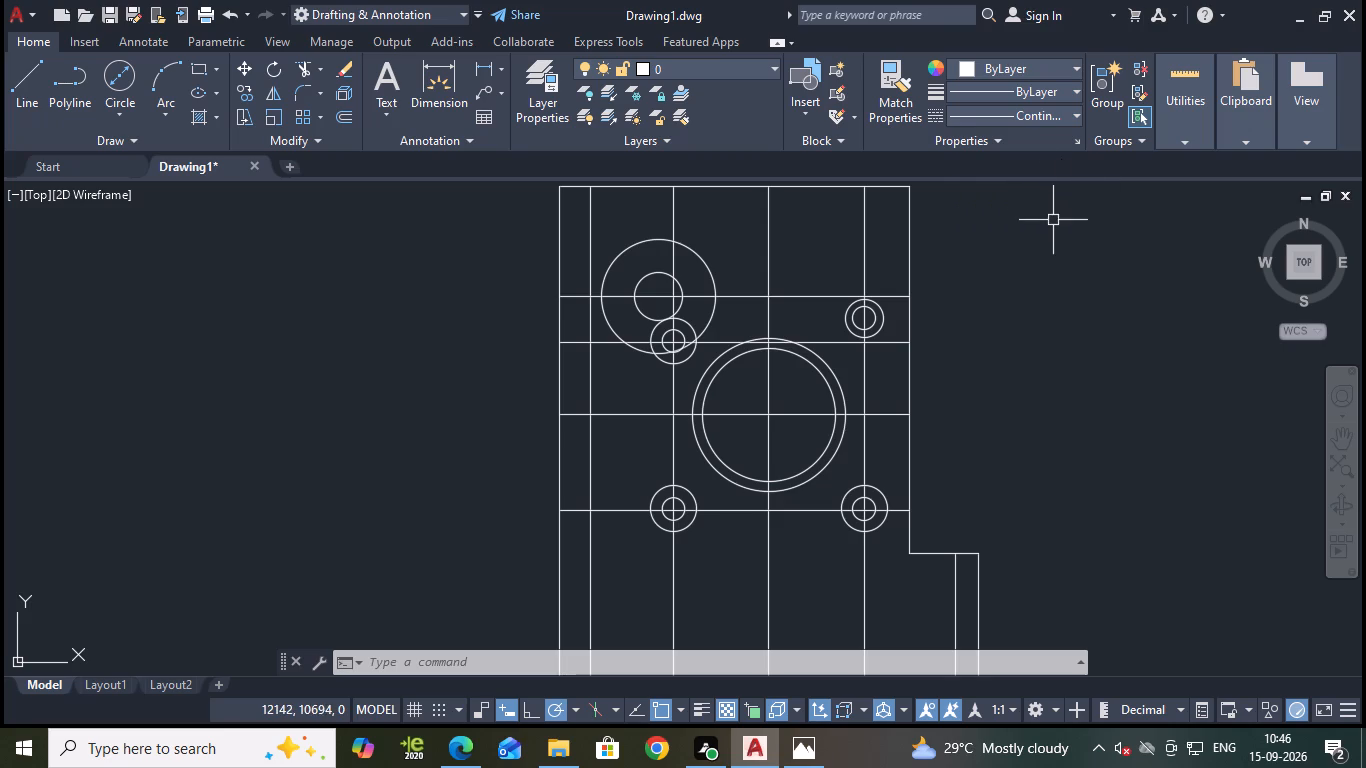
Load the ACAD_ISO02W100 ISO dash linetype from acad.lin into the drawing.
click(1040, 116)
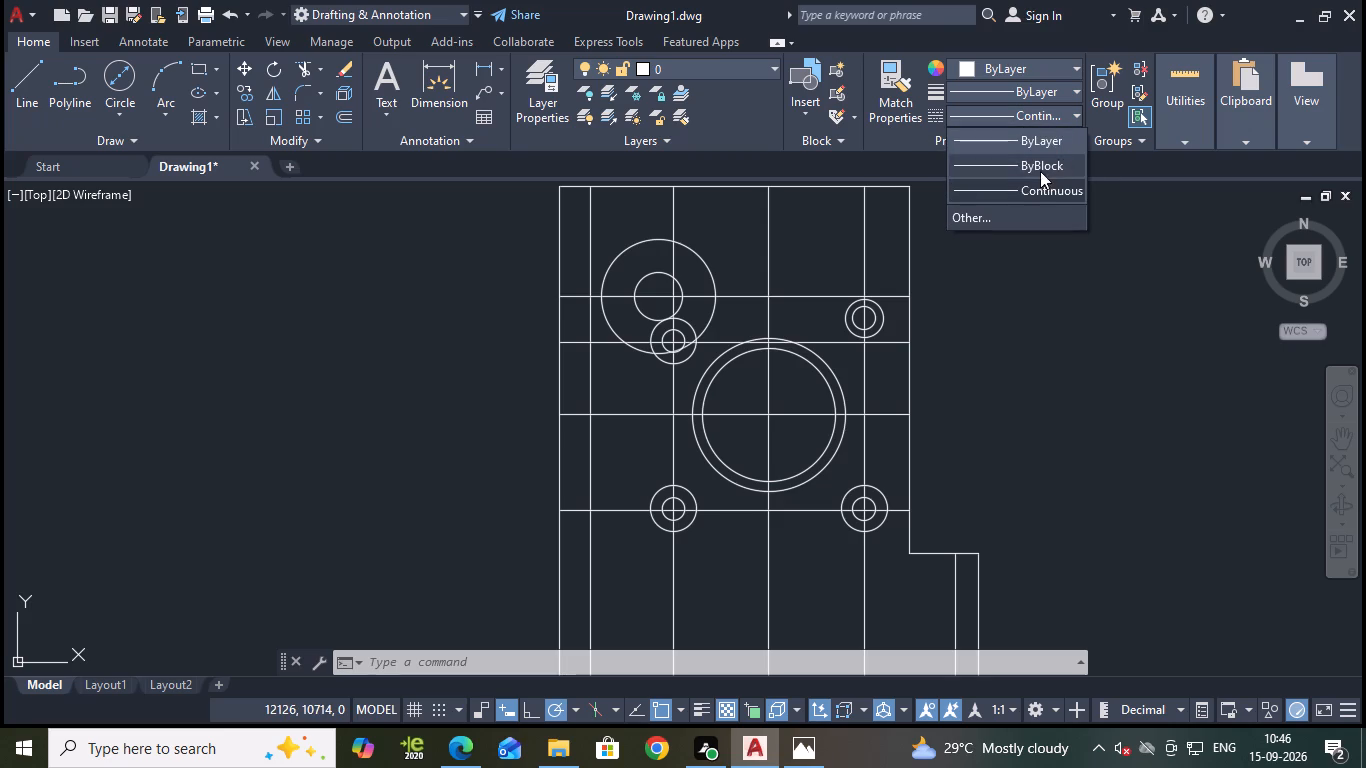
click(969, 216)
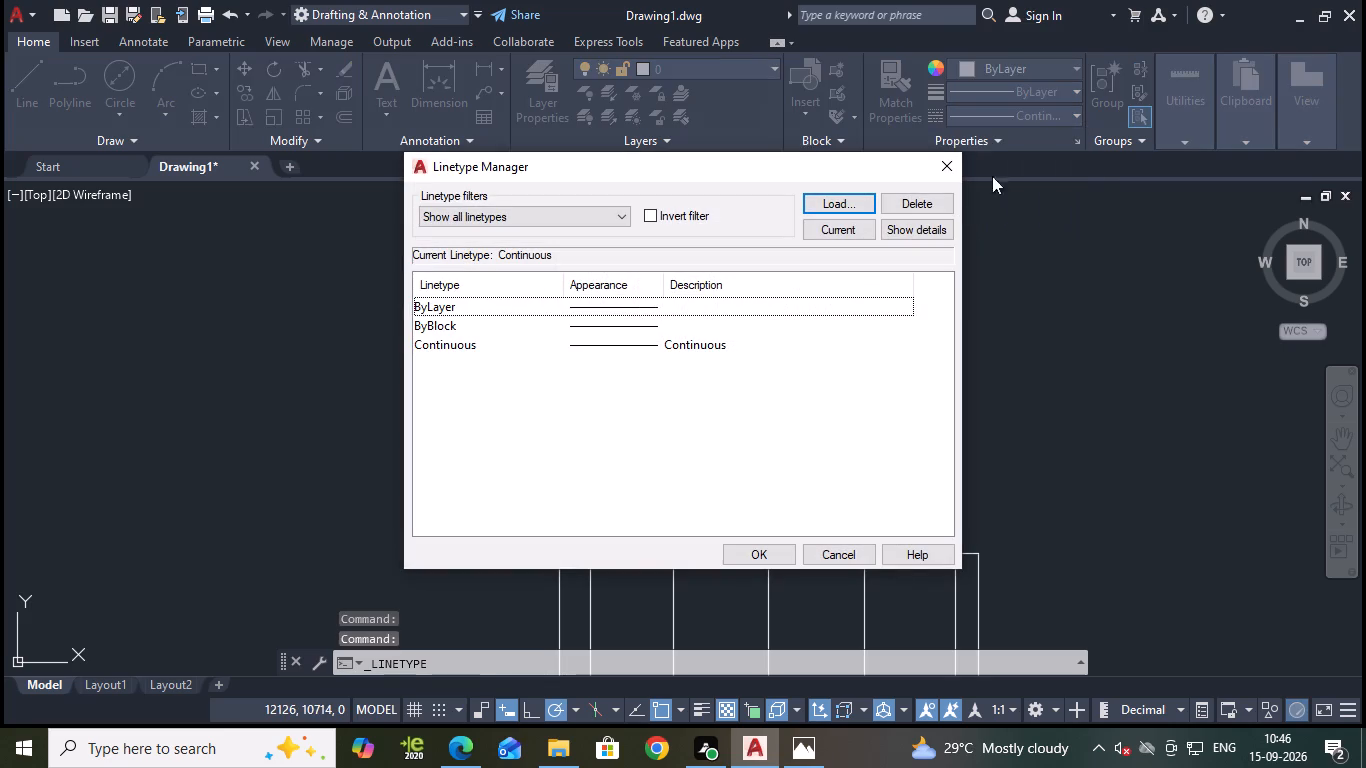
click(818, 202)
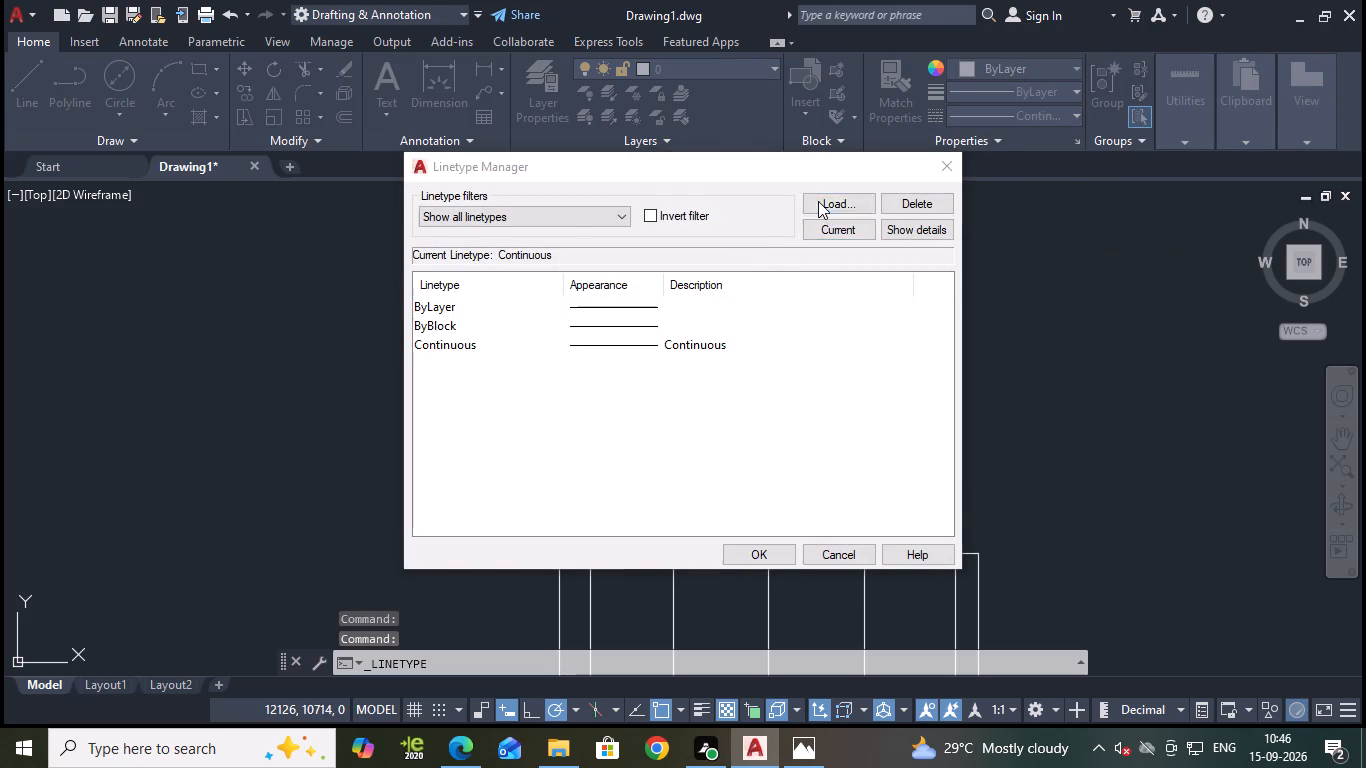
click(658, 334)
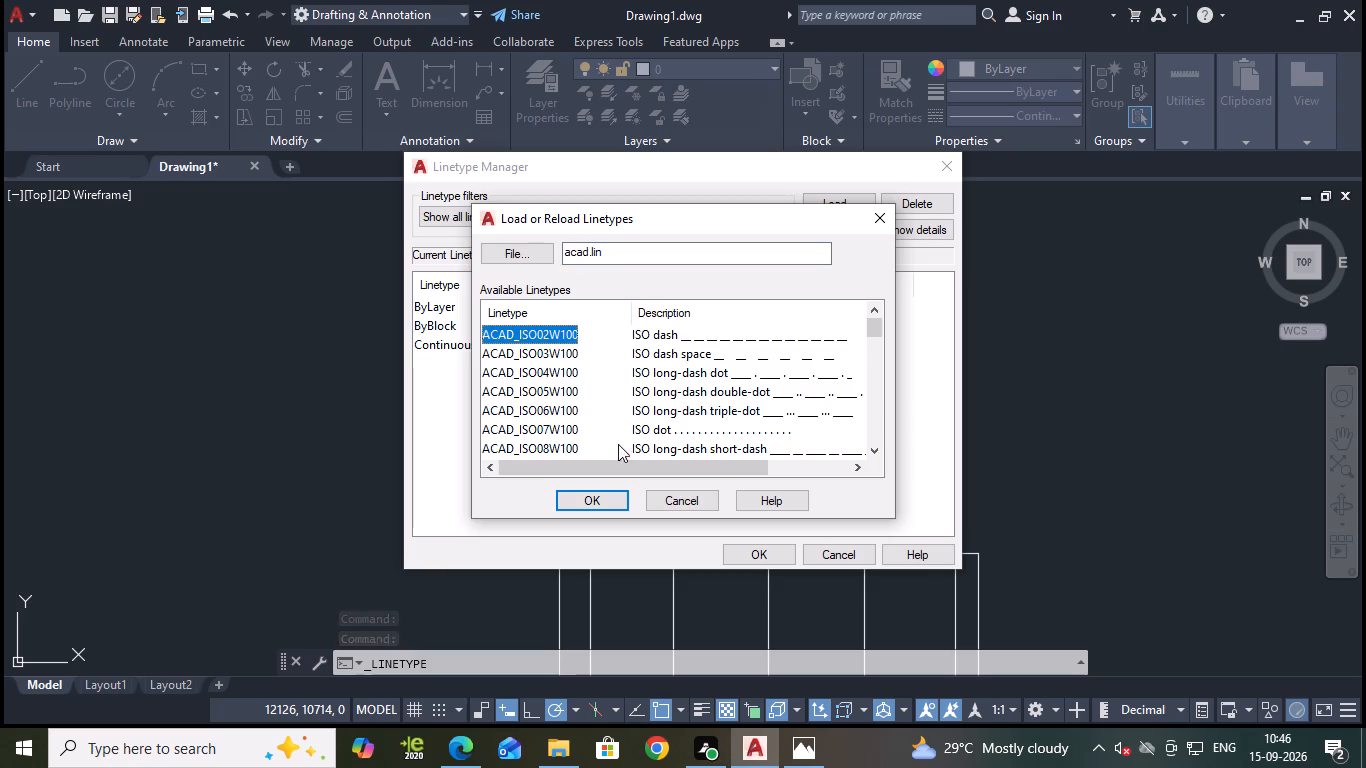
click(588, 501)
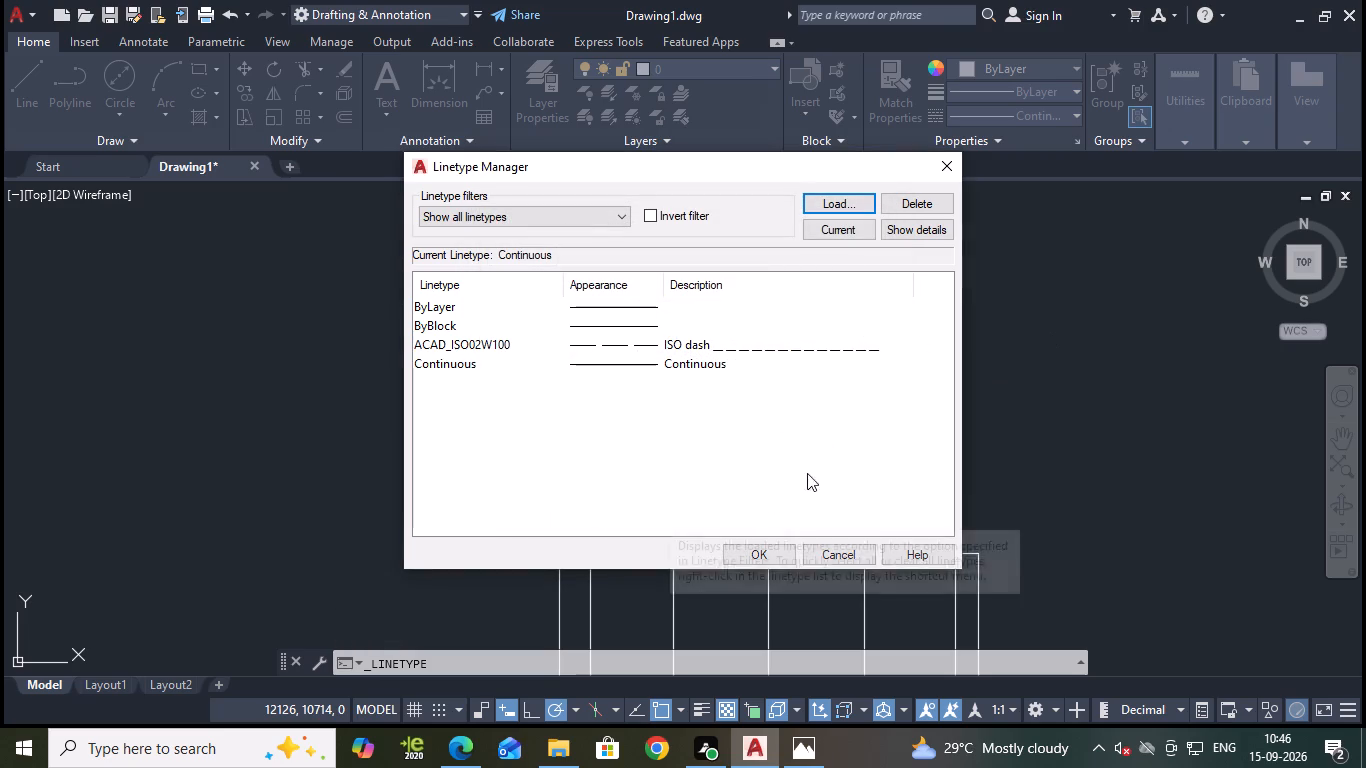
click(765, 552)
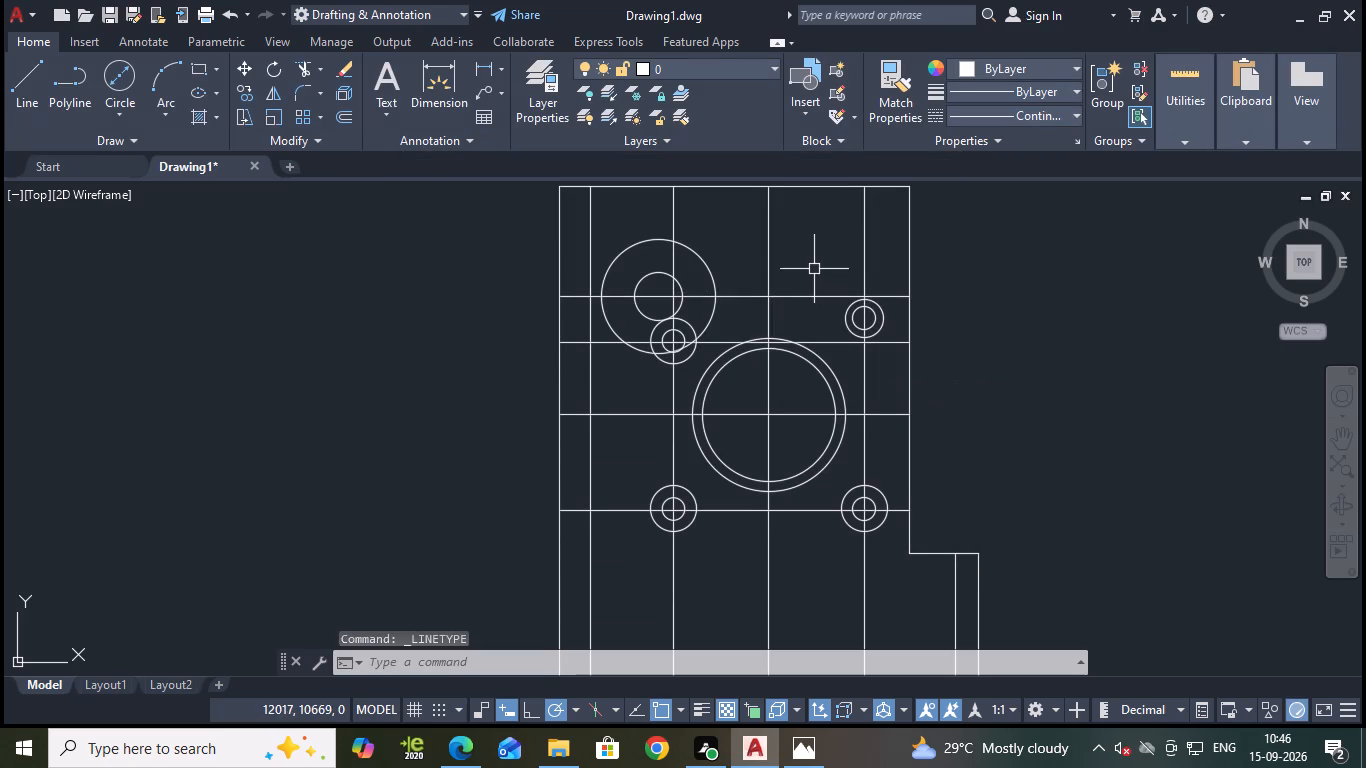
key(Escape)
Change the four horizontal inner lines crossing the circles to the ACAD_ISO02W100 linetype and the orange-brown colour 205,105,40.
click(814, 296)
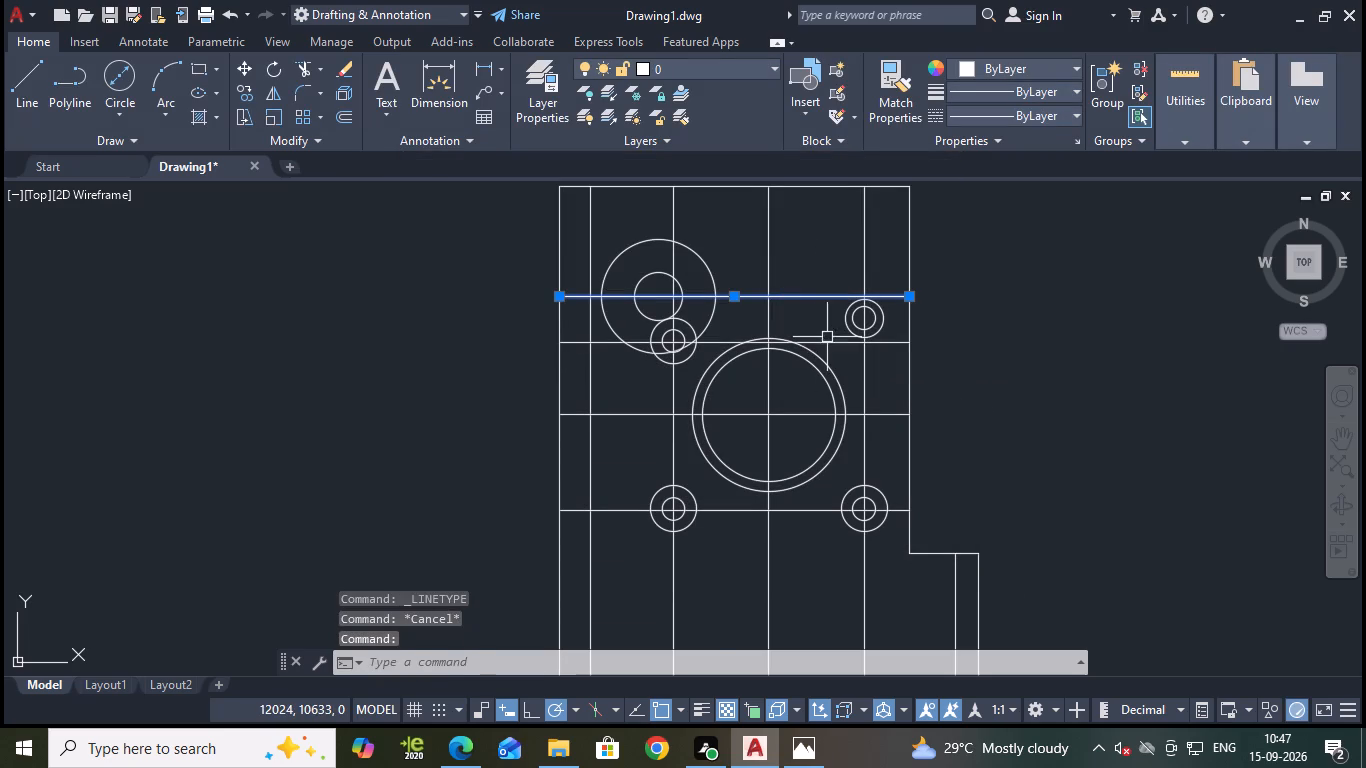
click(827, 337)
click(827, 344)
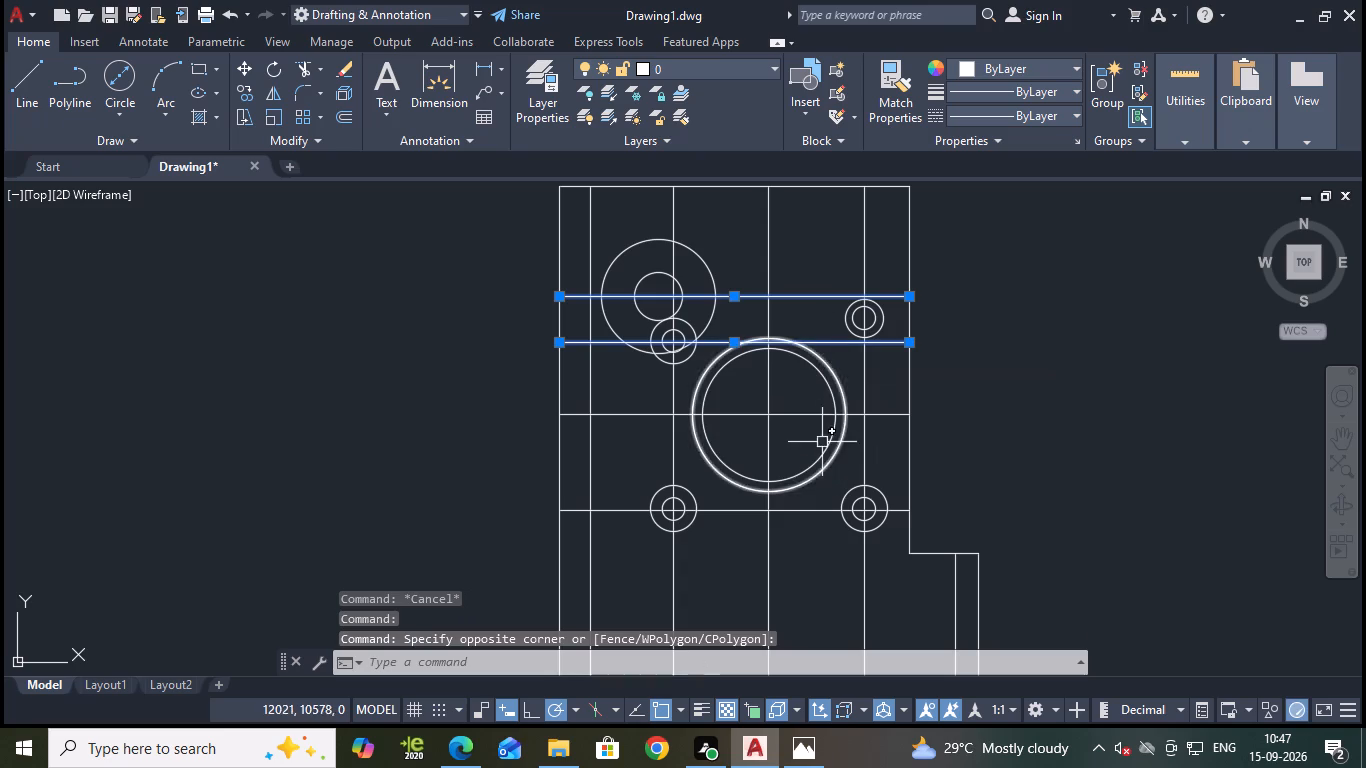
click(807, 415)
click(814, 515)
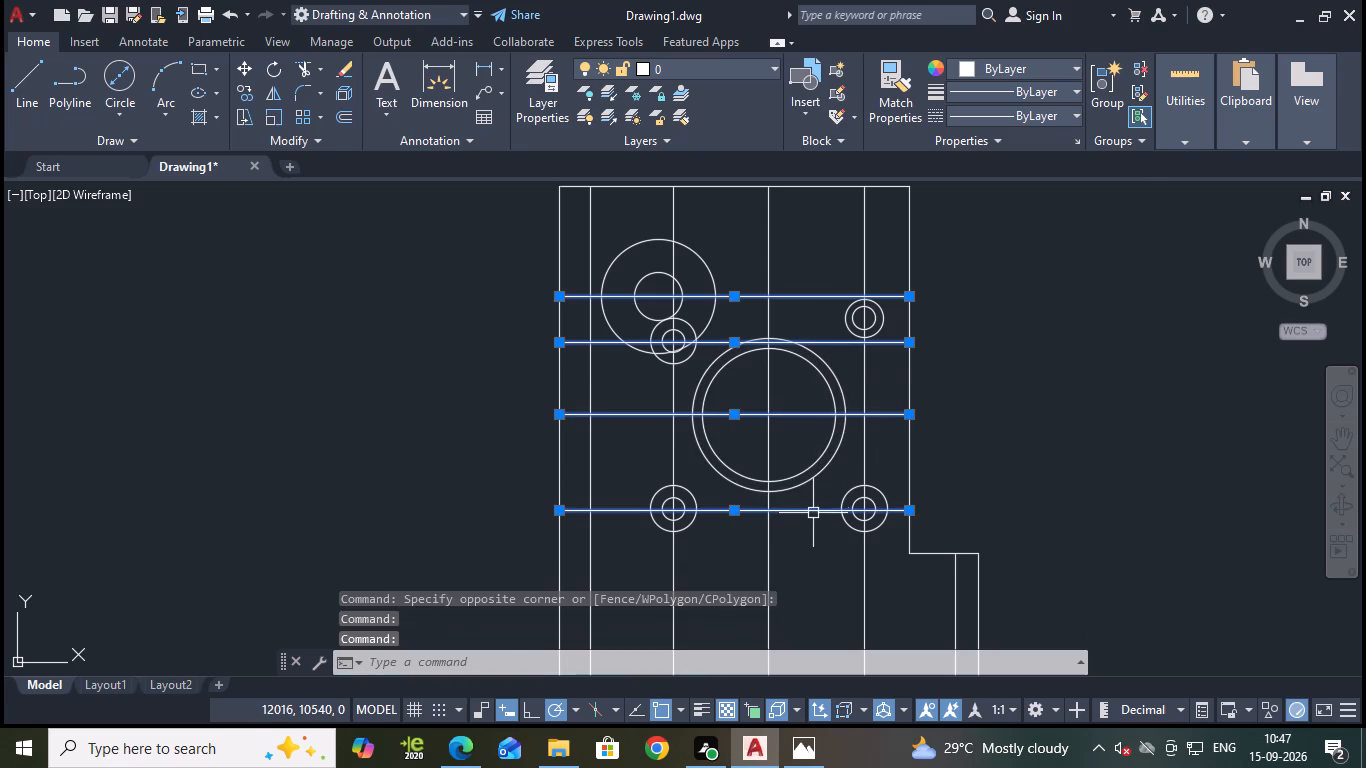
click(1033, 108)
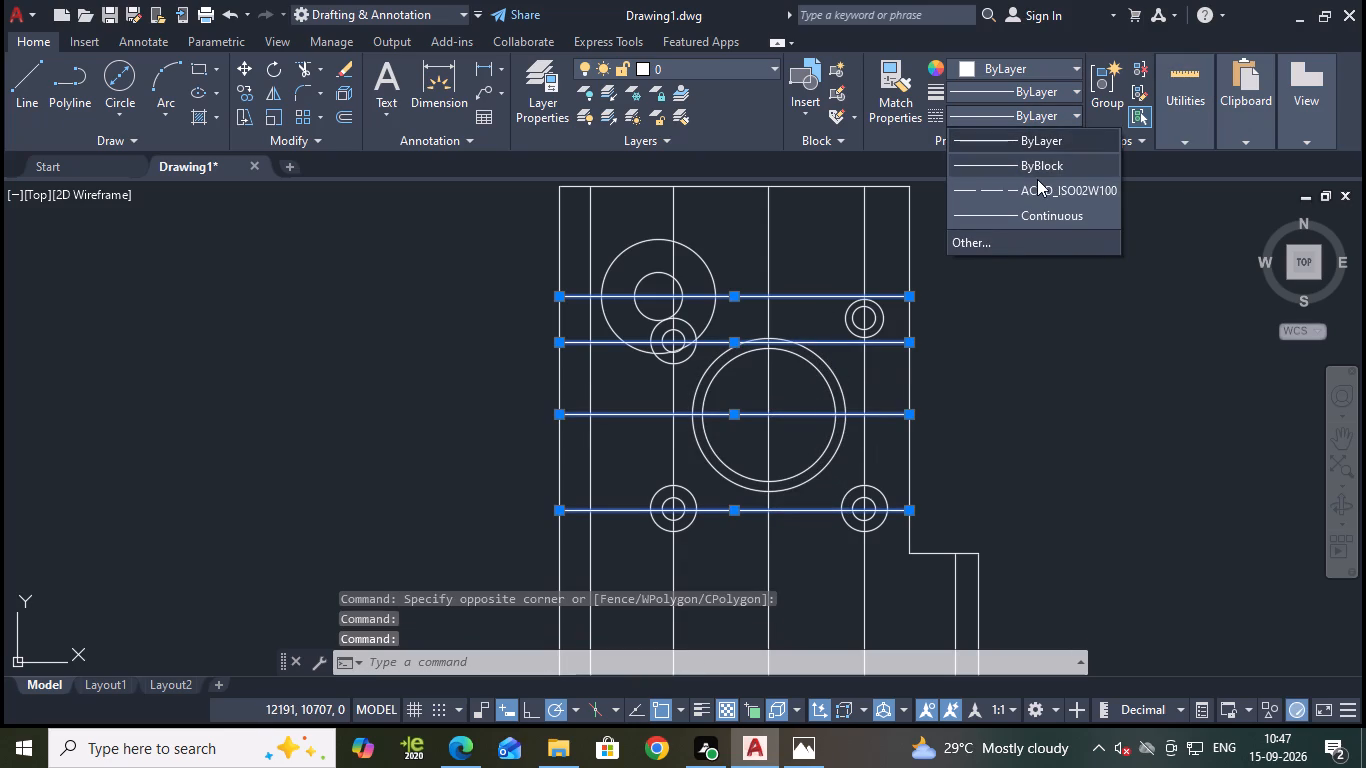
click(1032, 185)
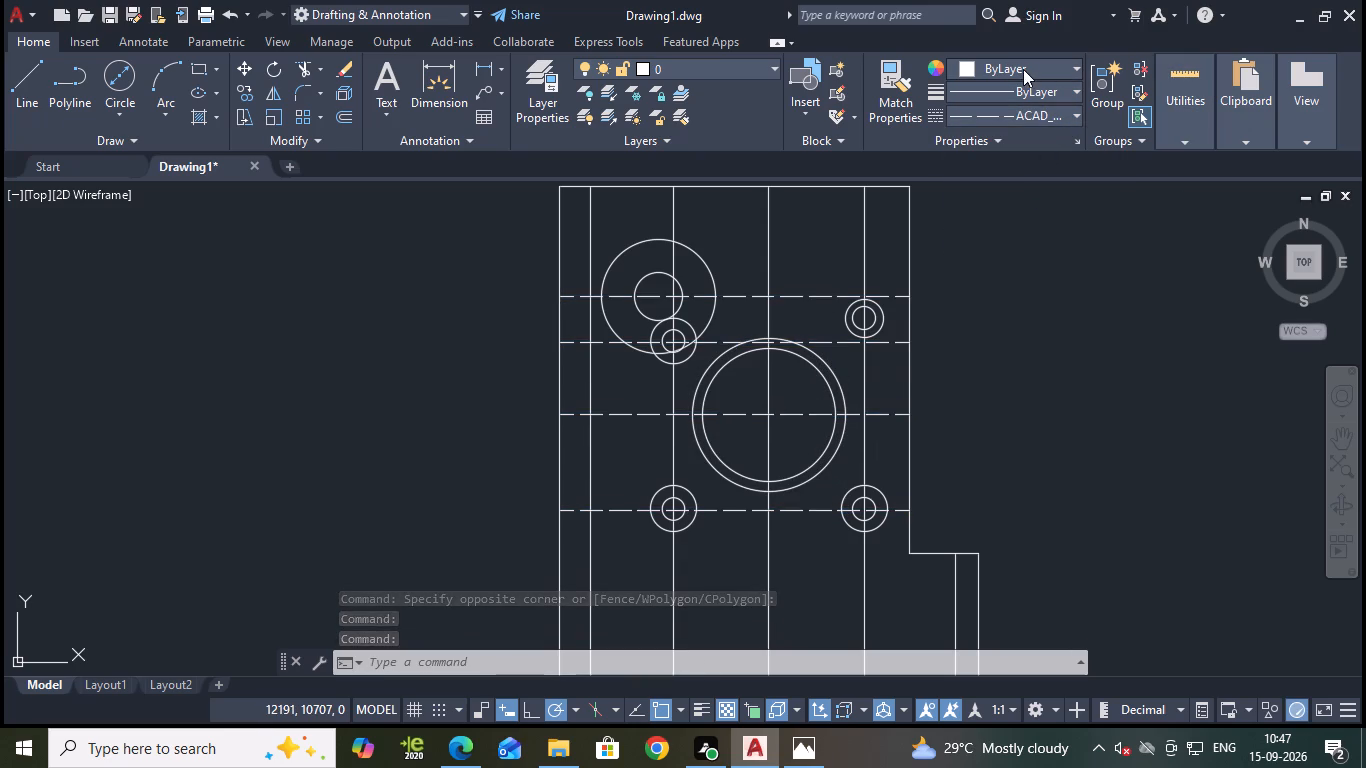
click(1021, 66)
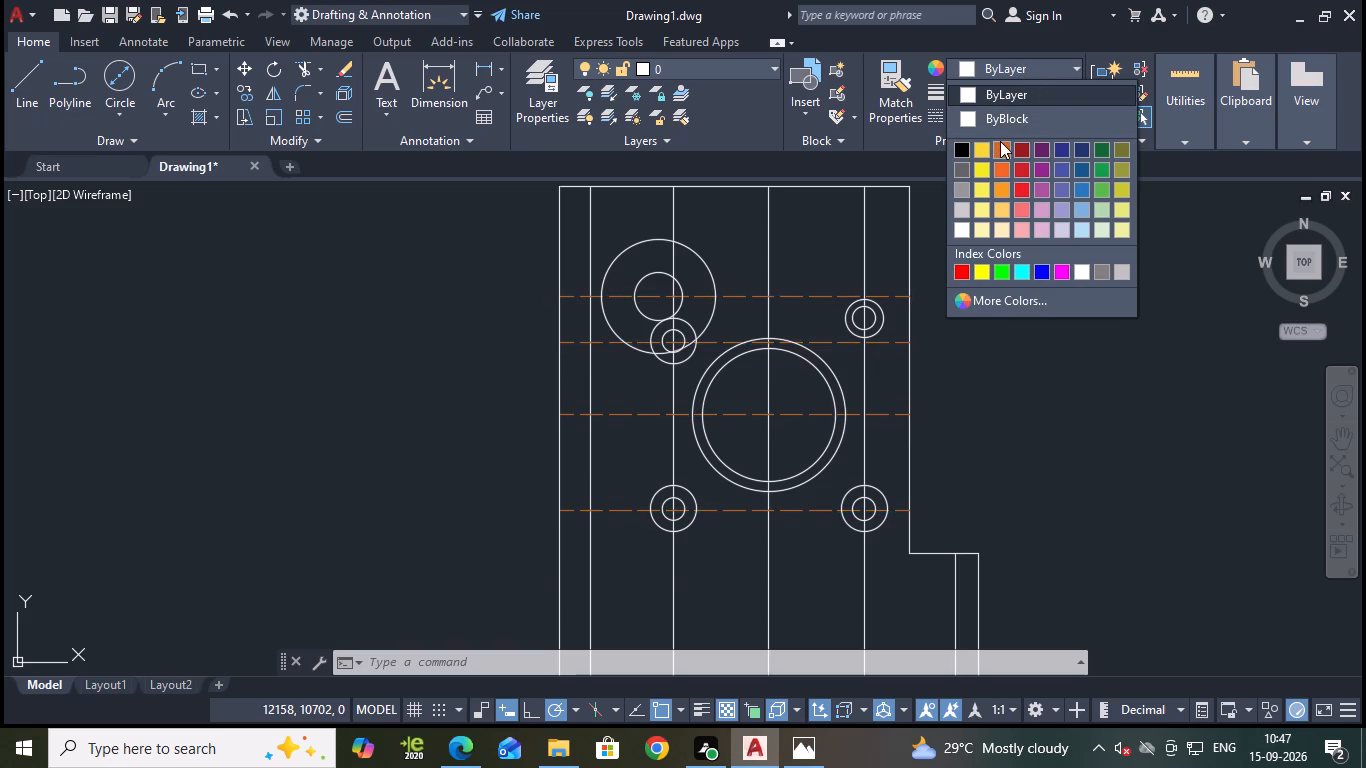
click(1000, 141)
key(Escape)
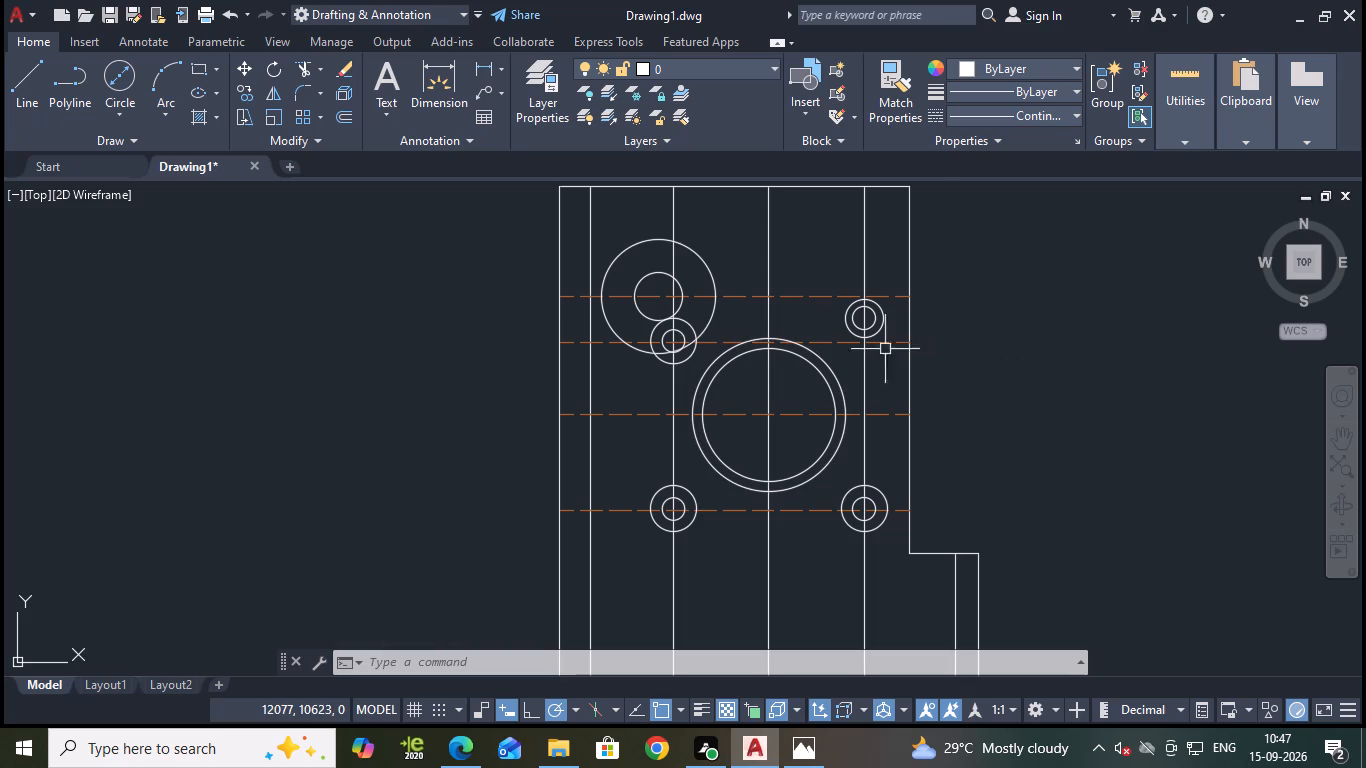
Offset the dashed horizontal line through the large concentric circles 88 mm downward.
scroll(657, 364, up, 1)
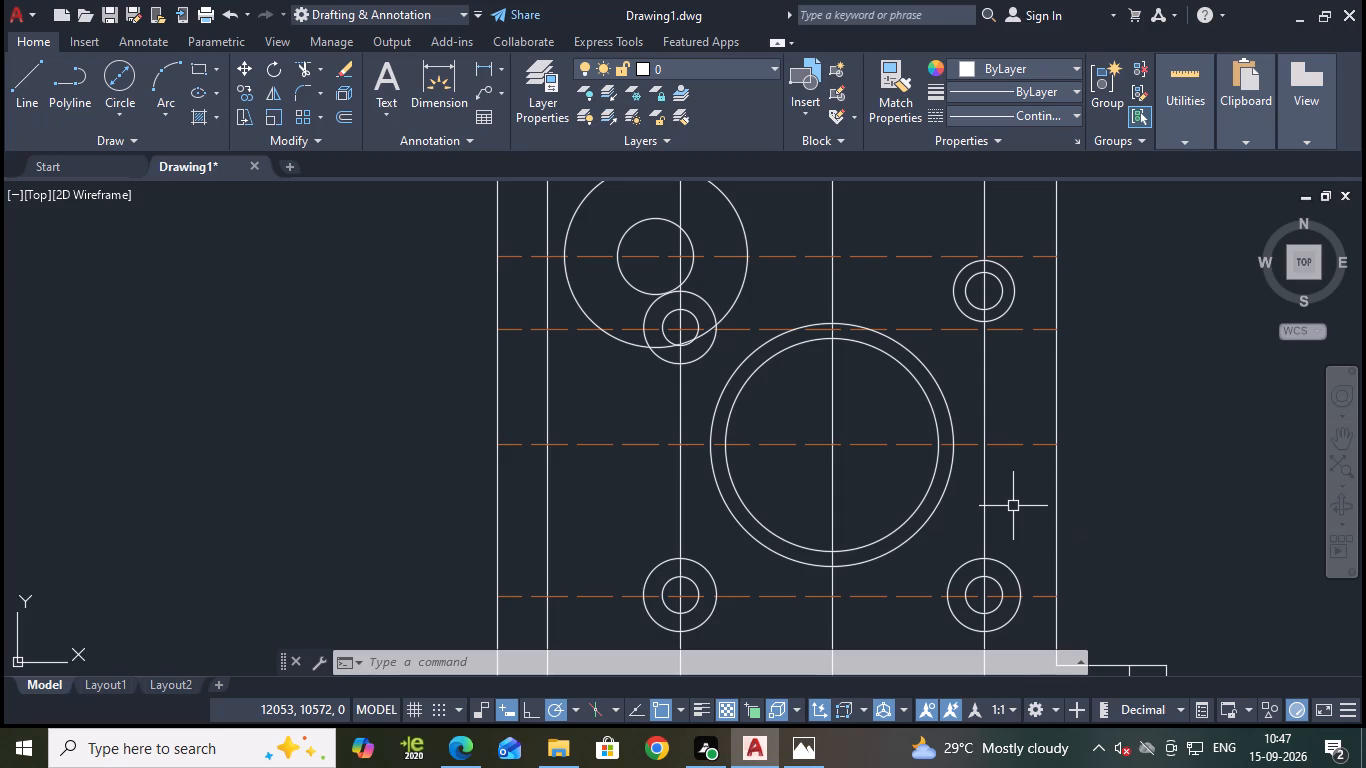
scroll(1057, 496, down, 1)
middle_drag(1120, 490, 1074, 414)
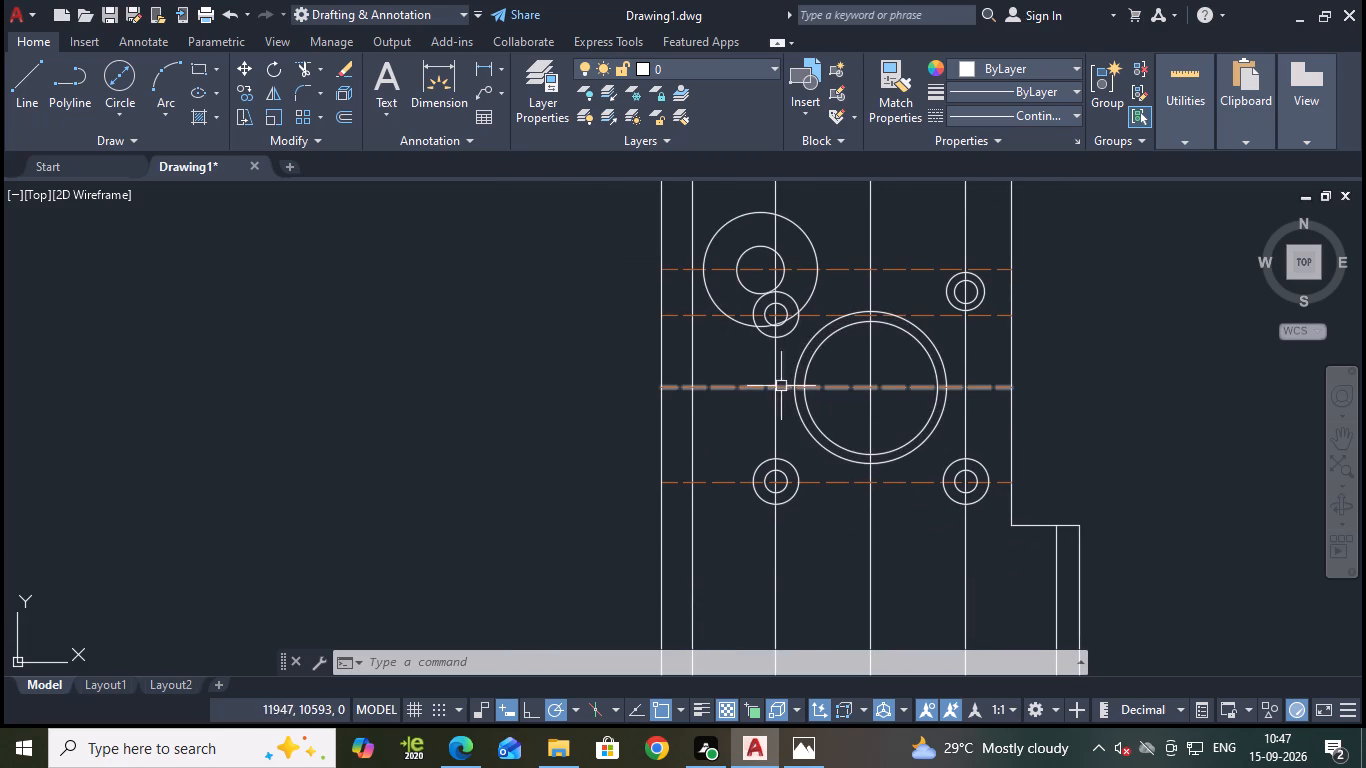
key(Escape)
key(o)
key(Return)
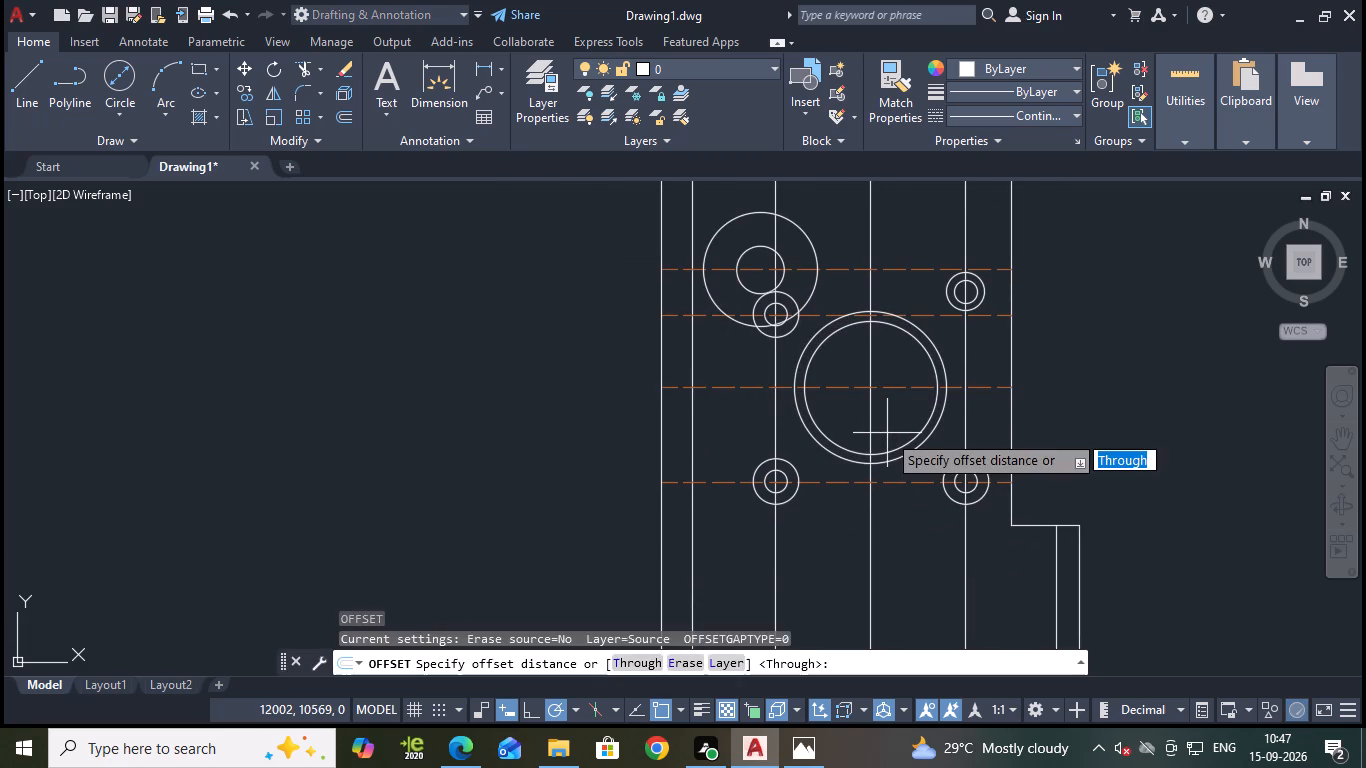
key(Return)
click(728, 388)
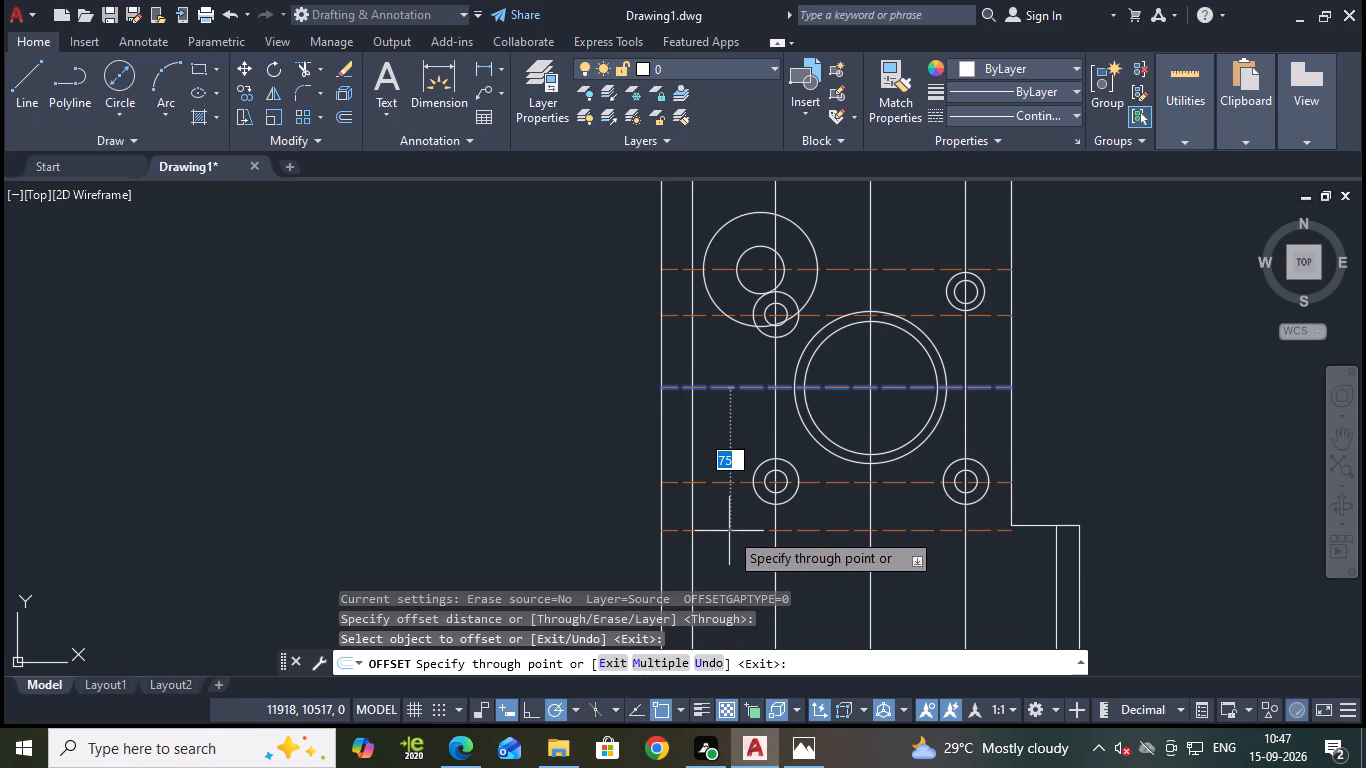
text(88)
key(Return)
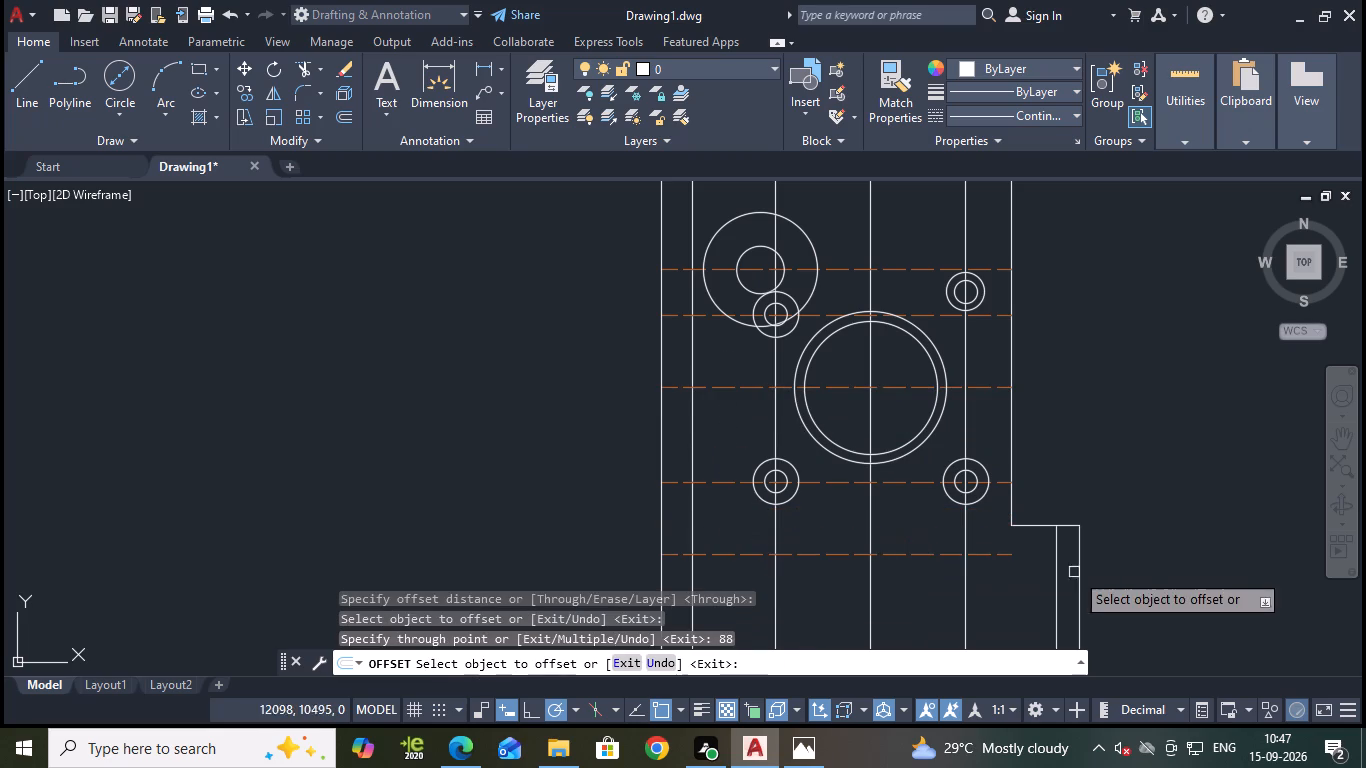
middle_drag(1133, 558, 1107, 473)
key(Escape)
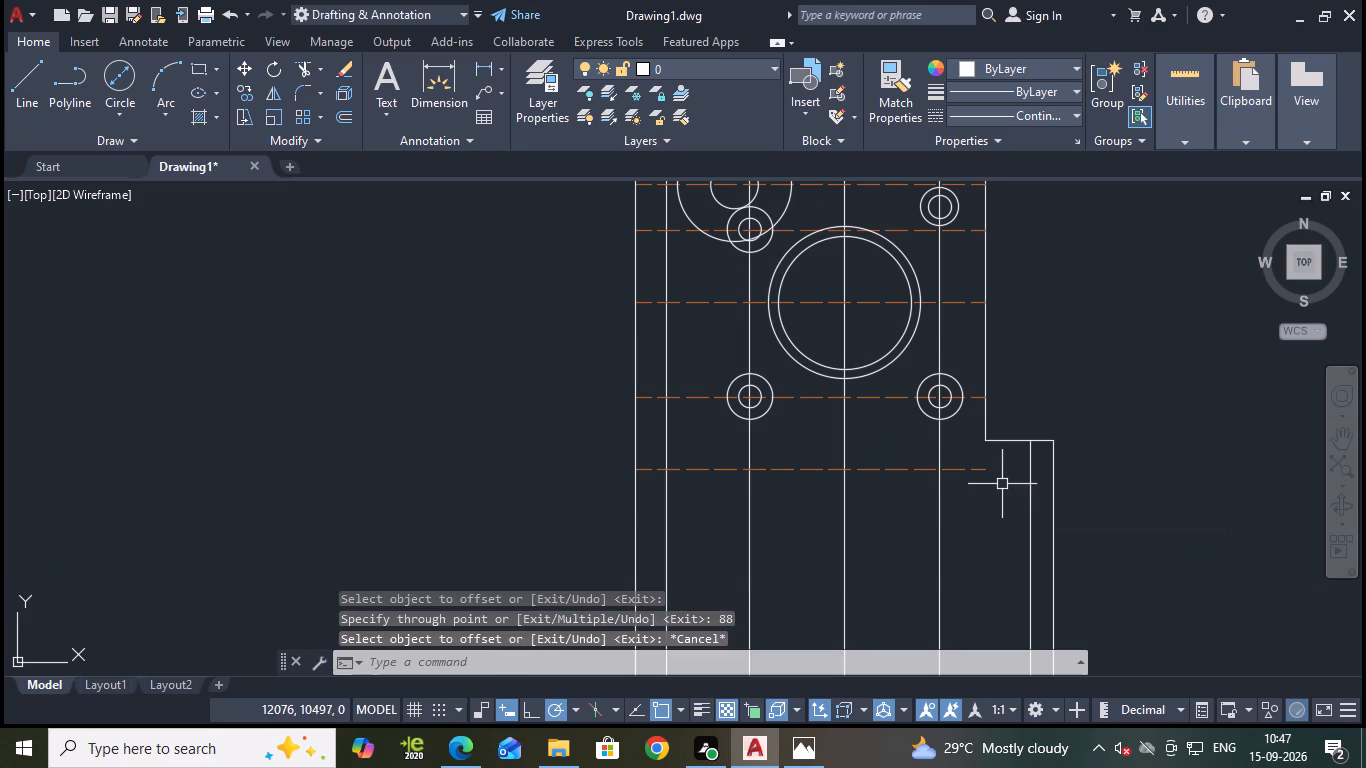
Stretch the right end of the lowest dashed horizontal line horizontally past the outer vertical edge of the stepped outline.
click(962, 472)
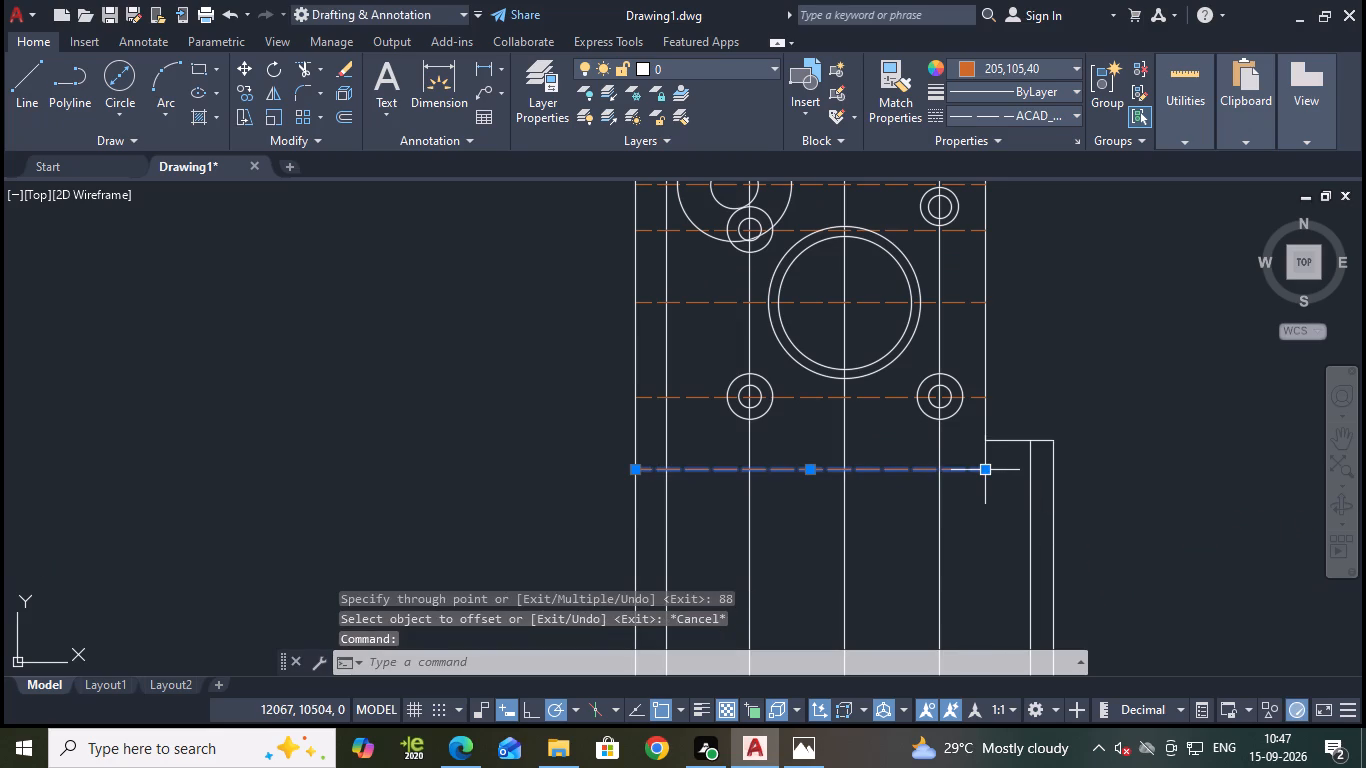
click(989, 469)
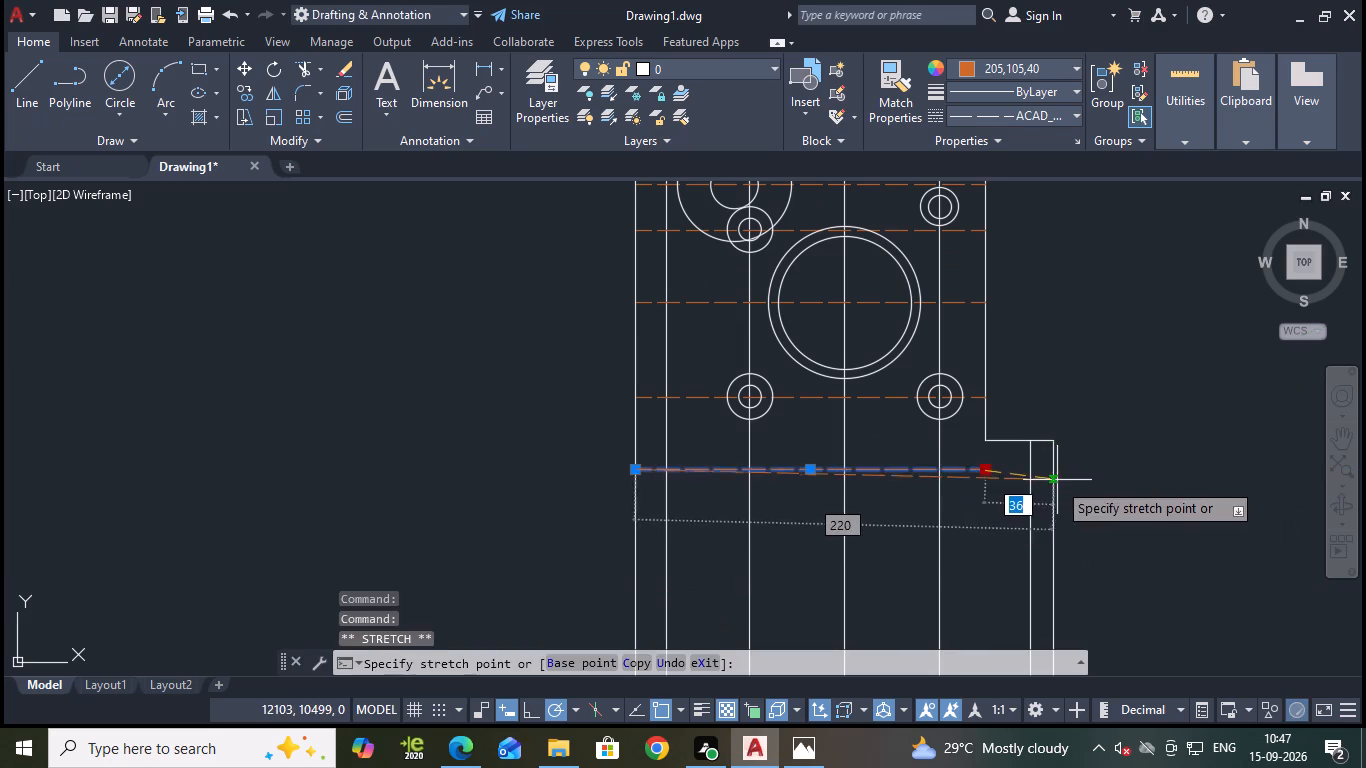
click(1107, 470)
key(Escape)
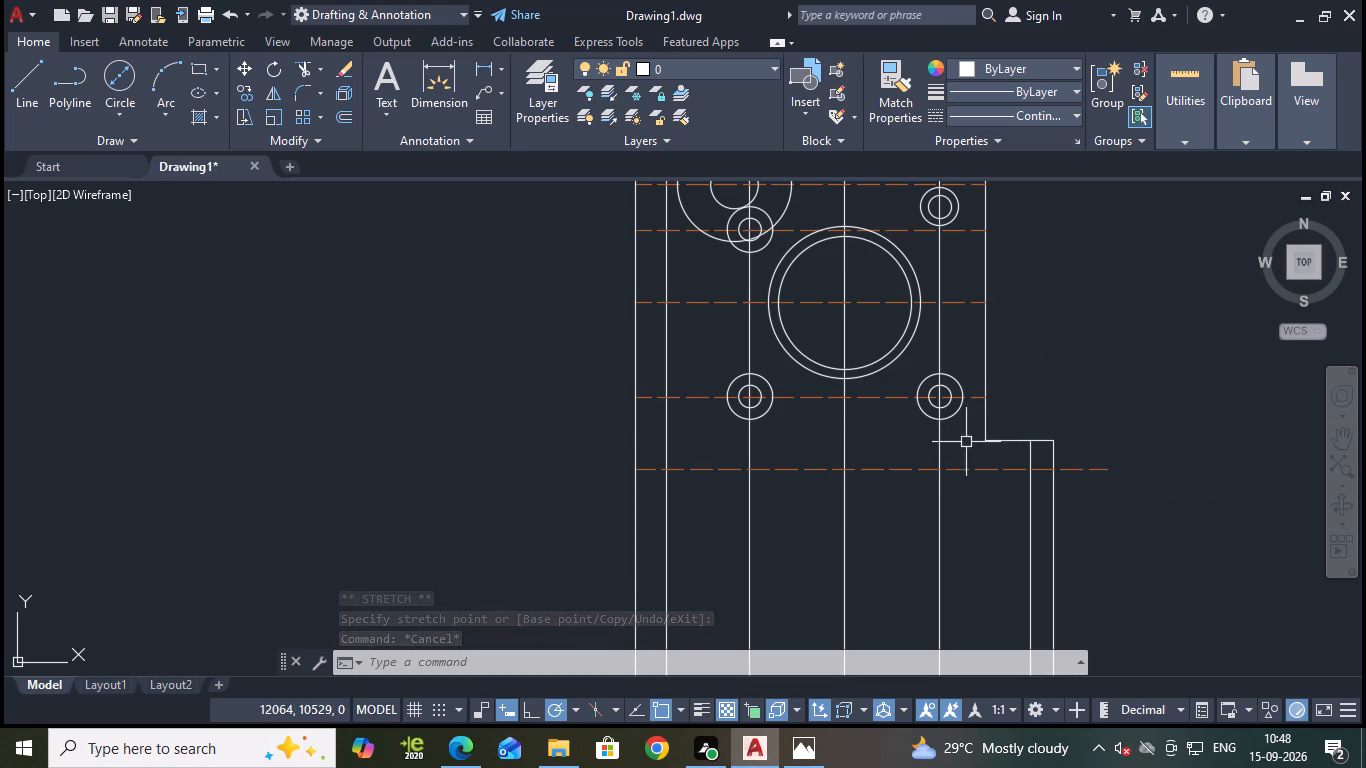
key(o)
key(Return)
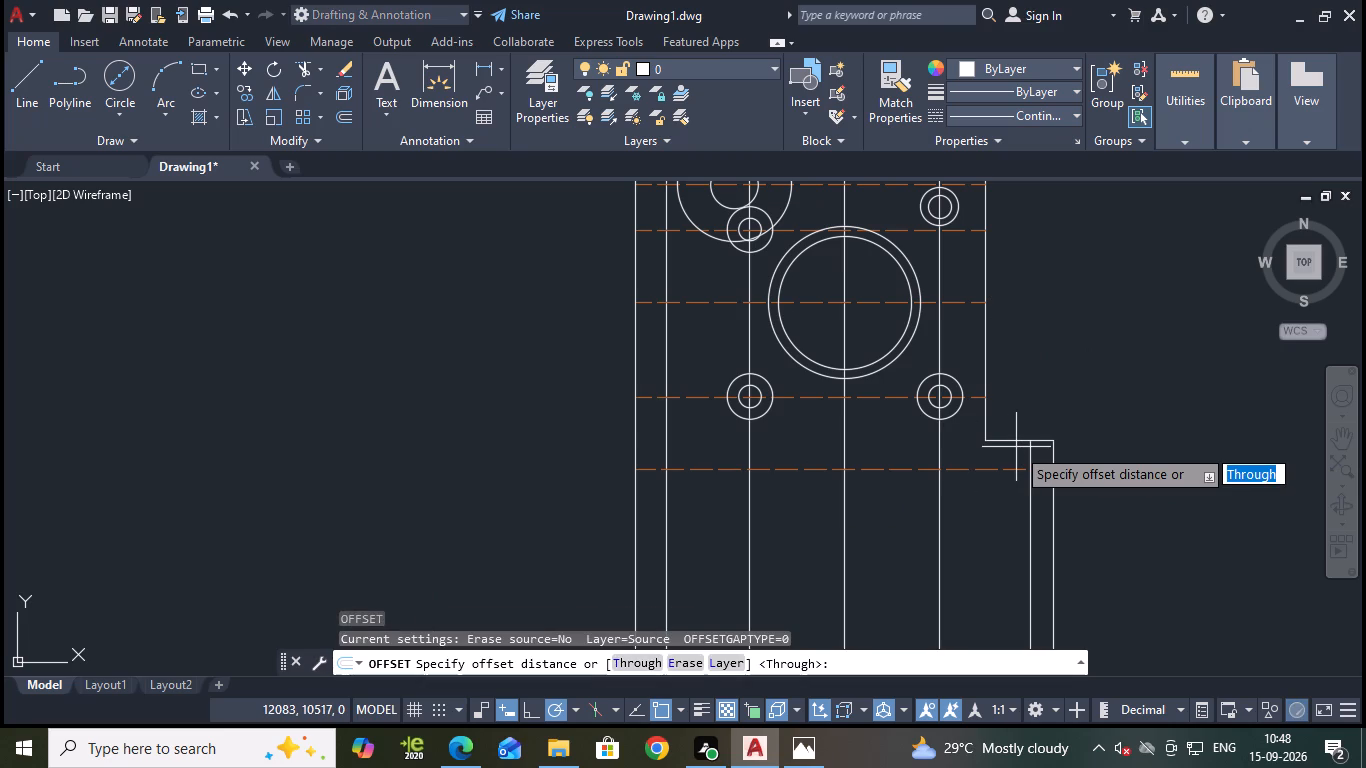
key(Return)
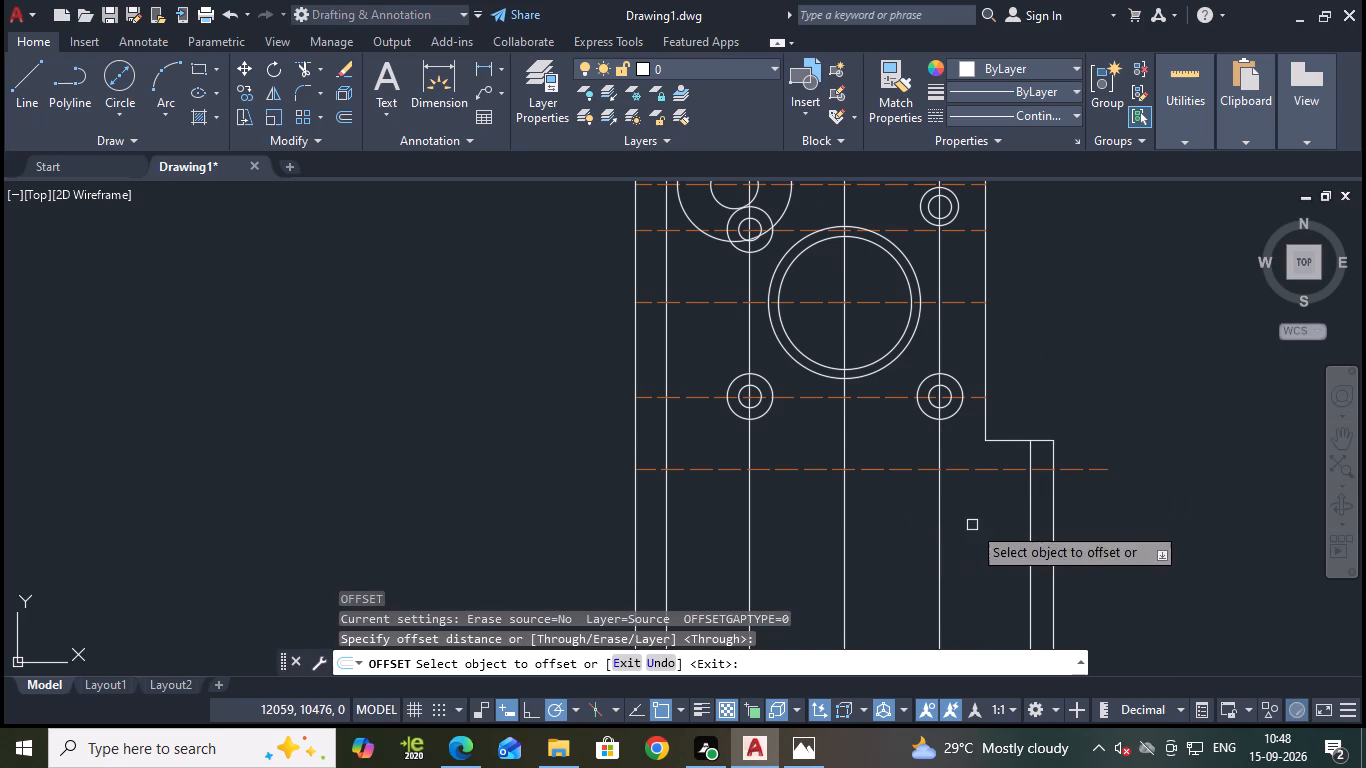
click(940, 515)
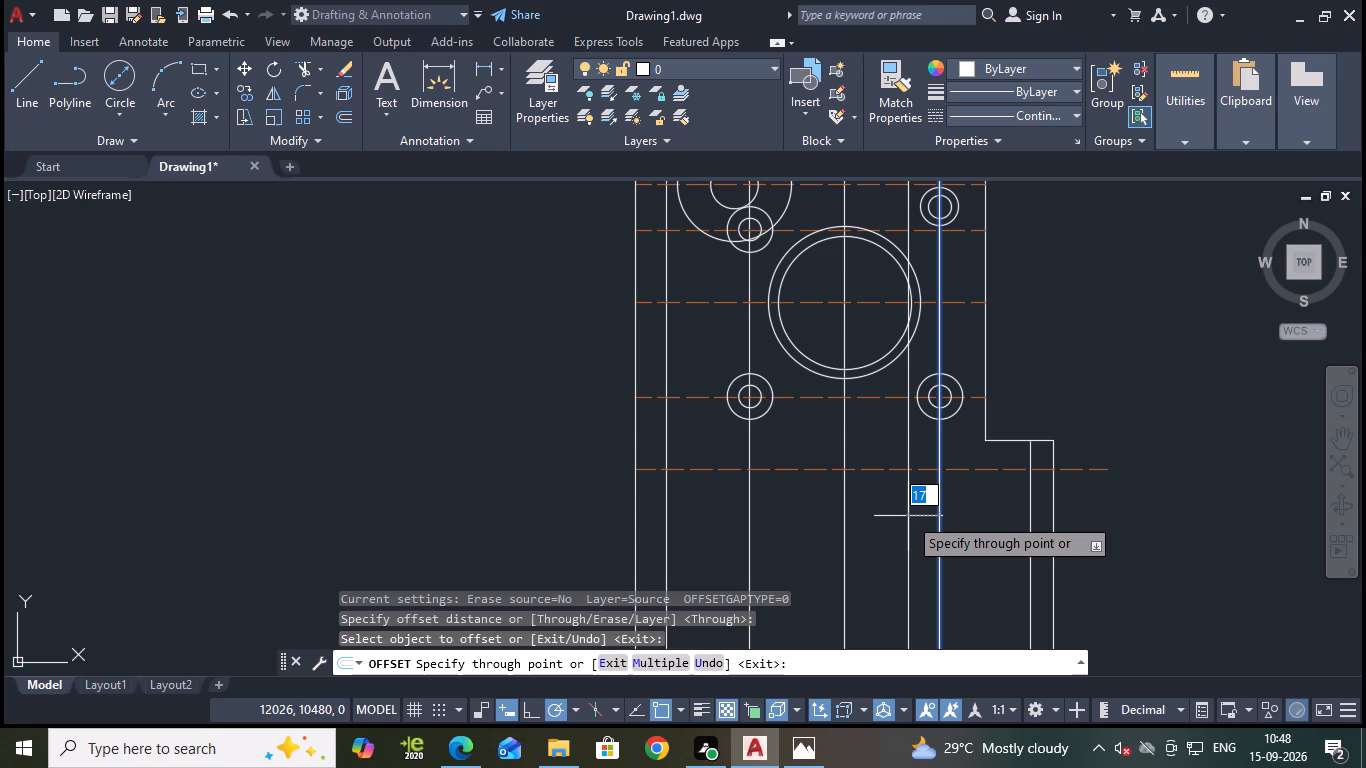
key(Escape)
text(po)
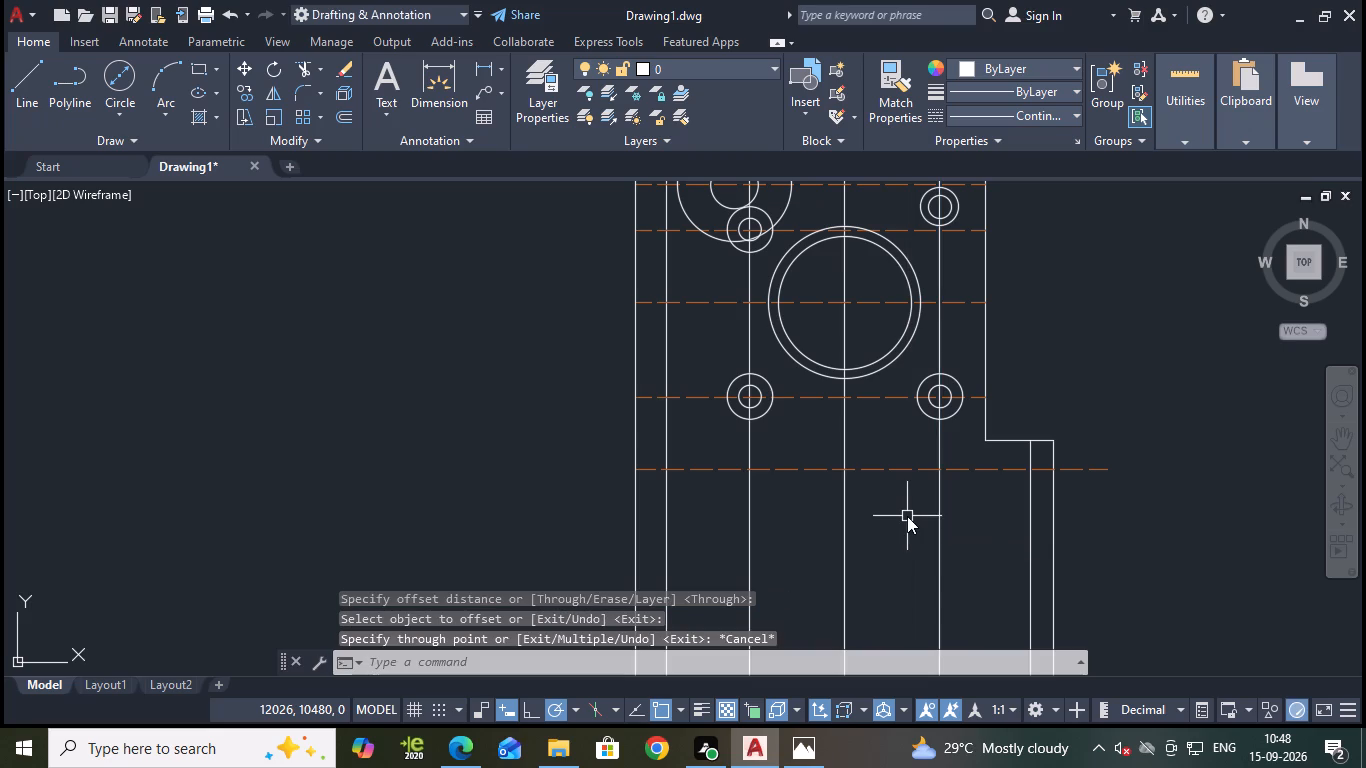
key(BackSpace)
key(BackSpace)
Offset the middle vertical line through the large circles 35.79 mm to the left.
key(o)
key(Return)
key(Return)
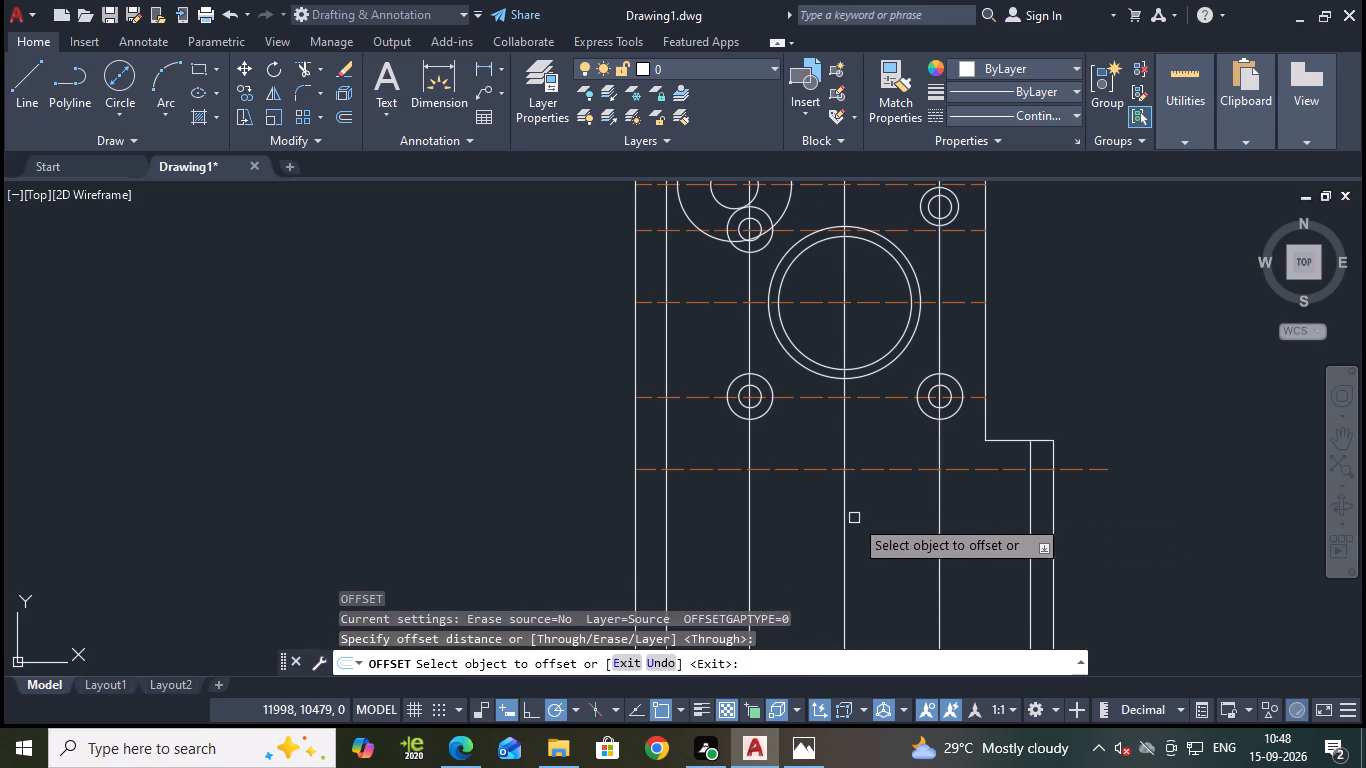
drag(846, 522, 828, 521)
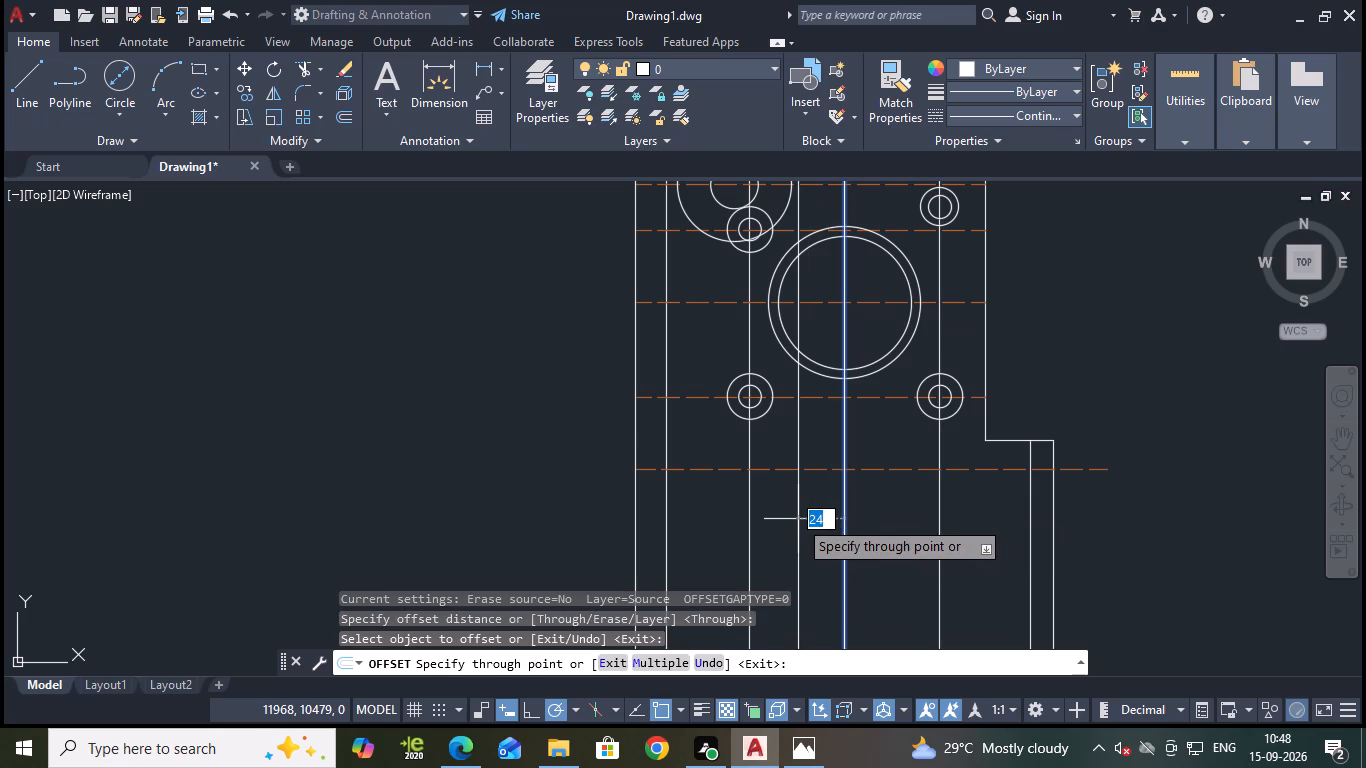
text(35.79)
key(Return)
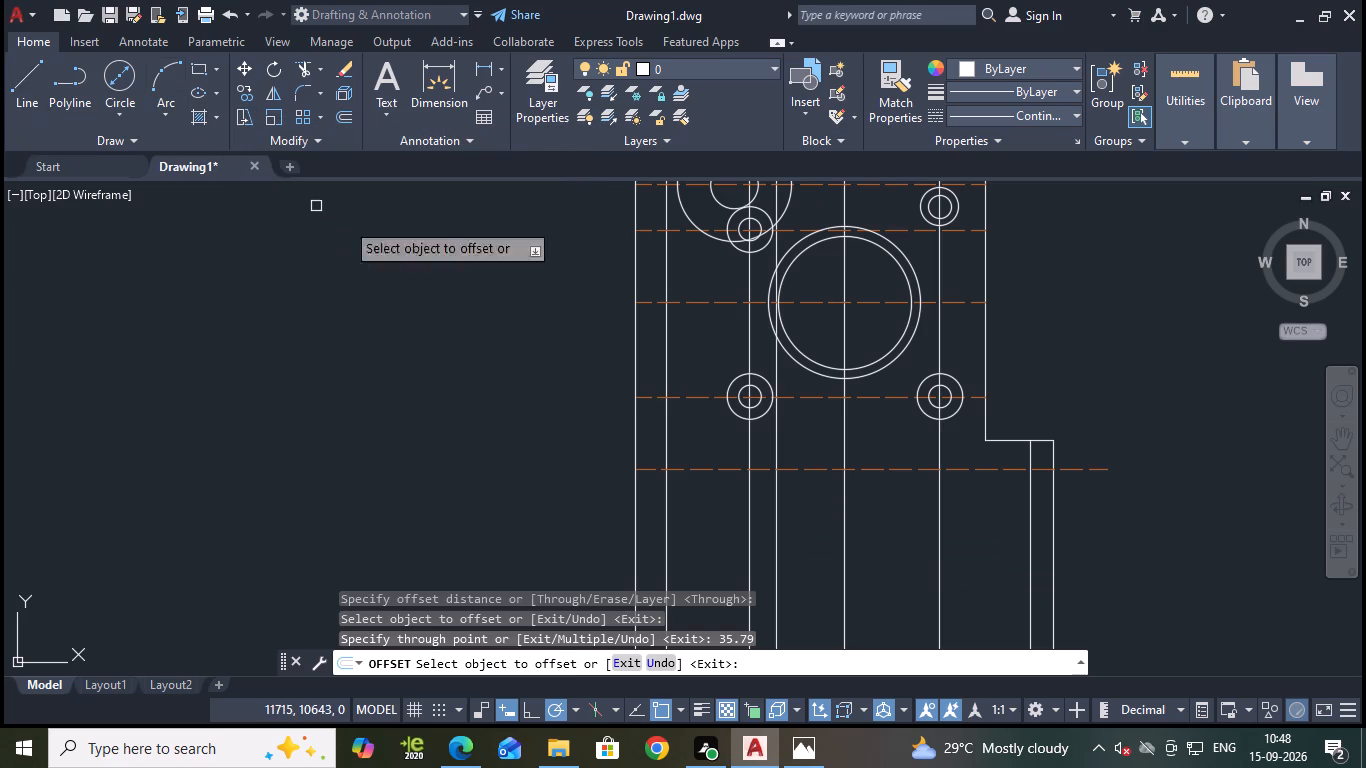
Draw a 60 mm diameter circle centred where the newly offset vertical line crosses the lowest dashed horizontal line.
click(107, 79)
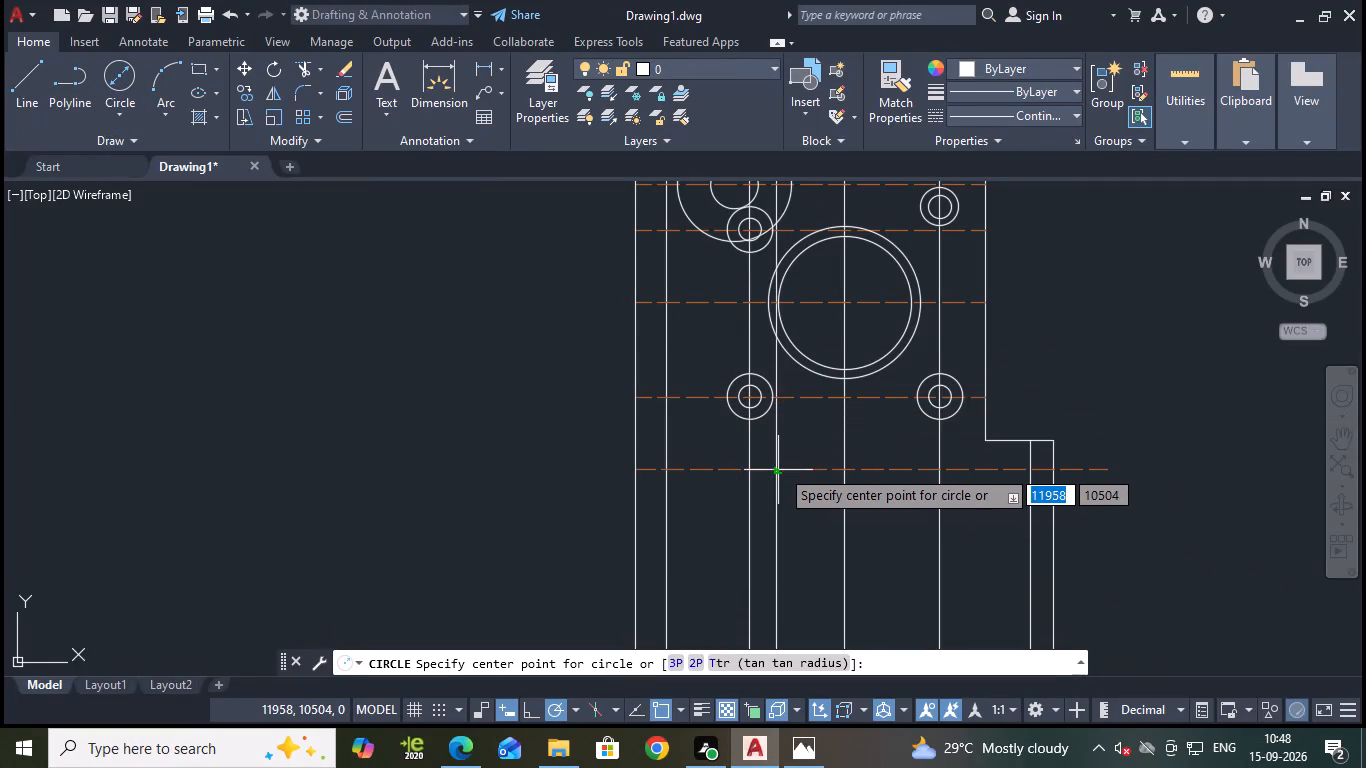
scroll(780, 468, up, 3)
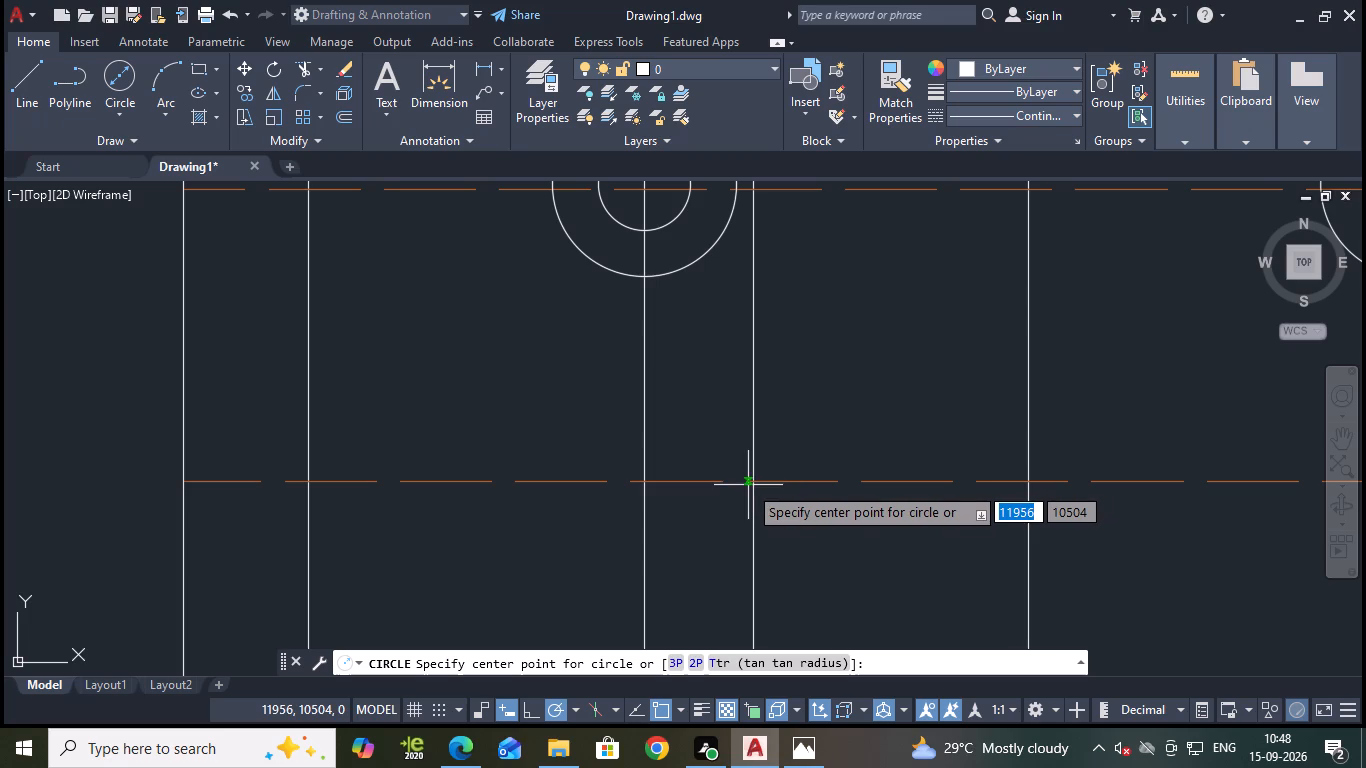
click(753, 485)
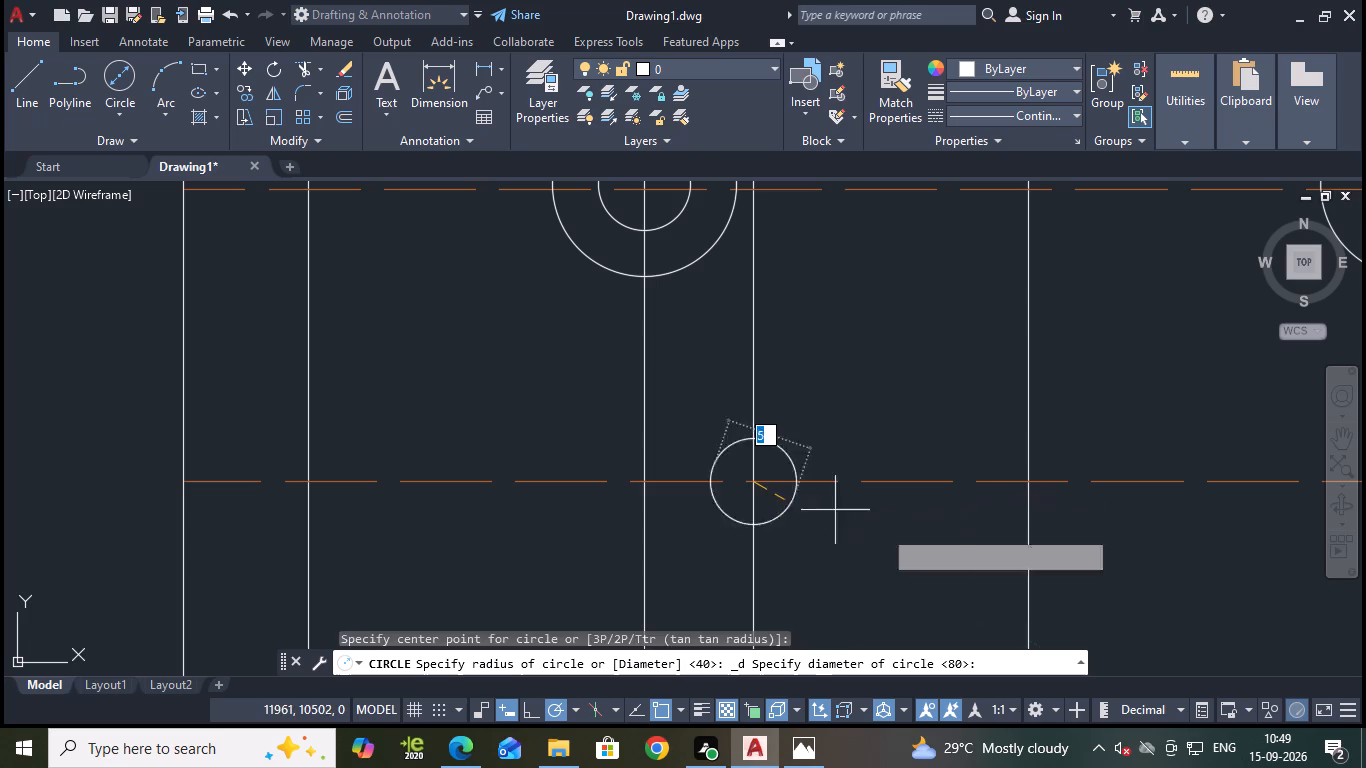
scroll(877, 560, down, 1)
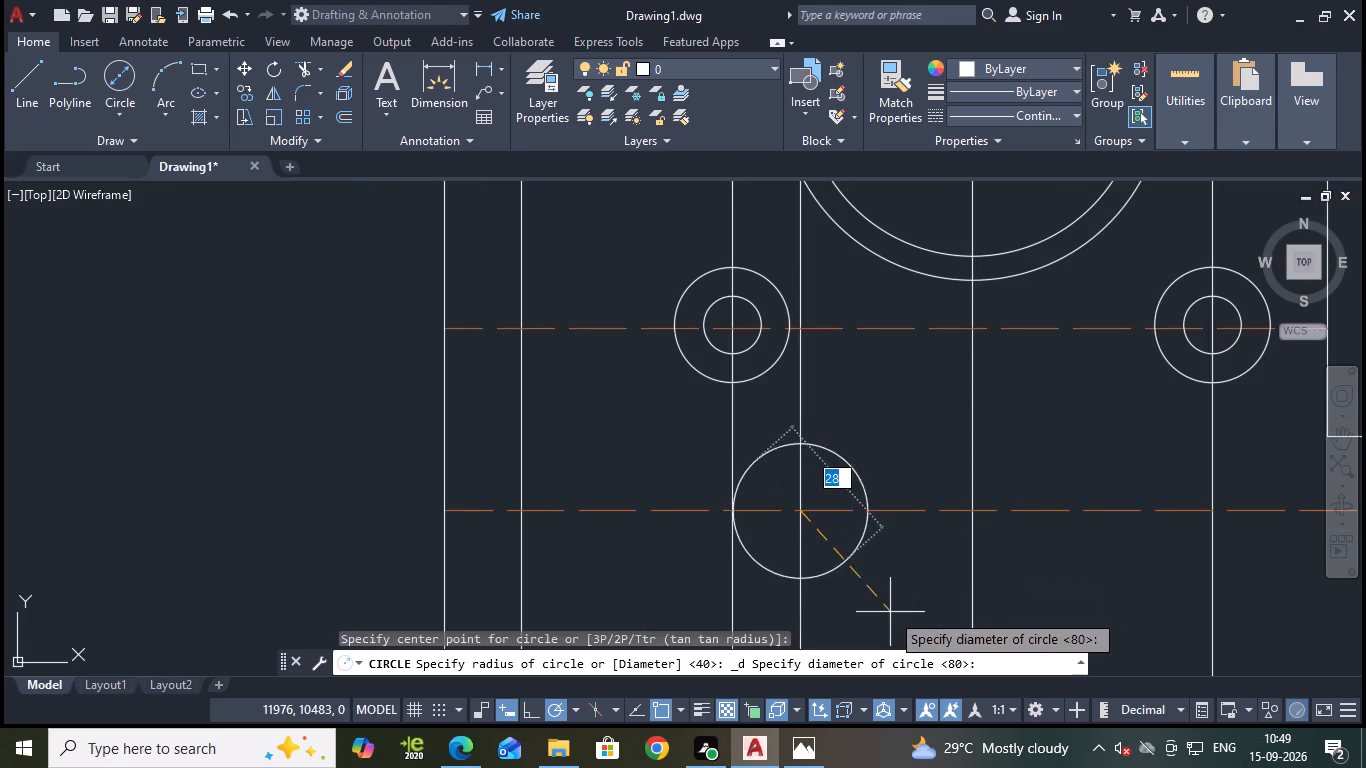
middle_drag(888, 612, 805, 490)
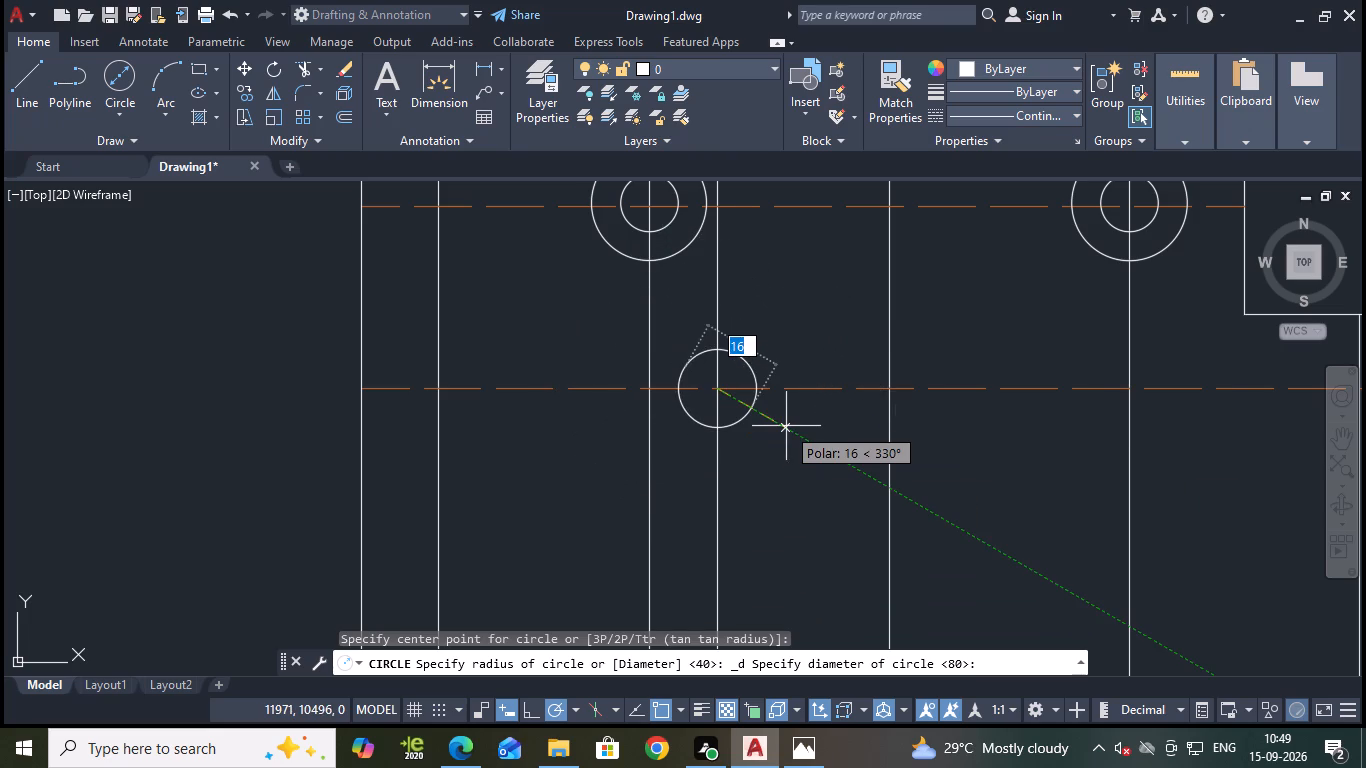
key(d)
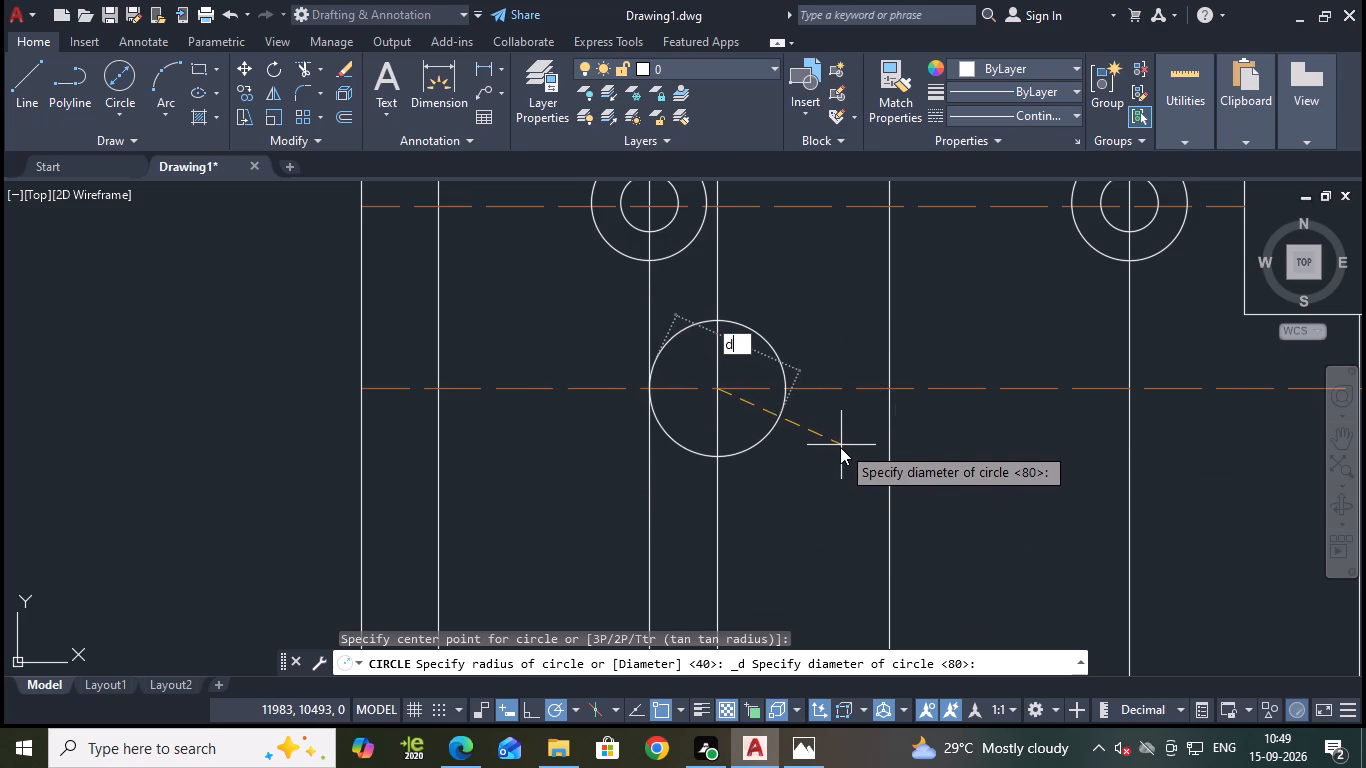
key(Return)
key(BackSpace)
scroll(781, 442, down, 2)
scroll(781, 442, up, 2)
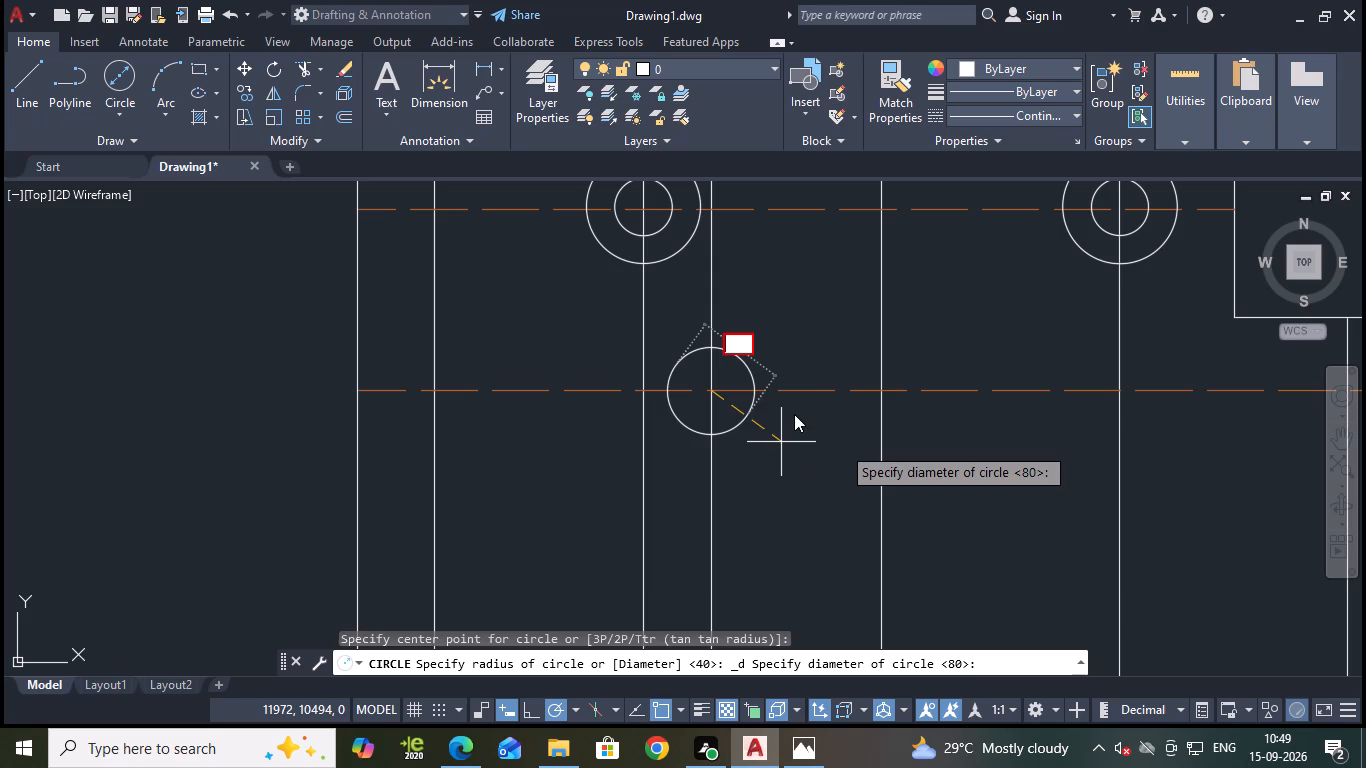
text(de)
key(BackSpace)
key(Return)
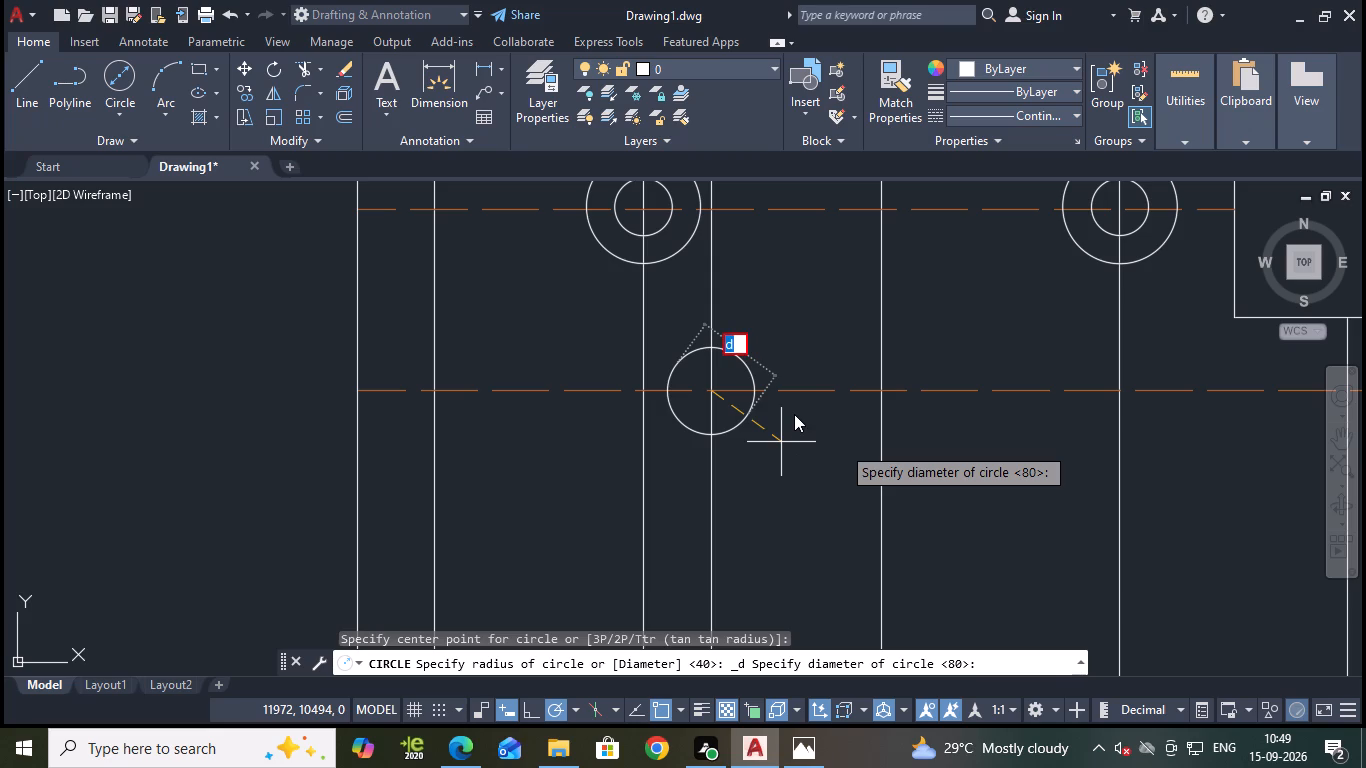
text(60)
key(Return)
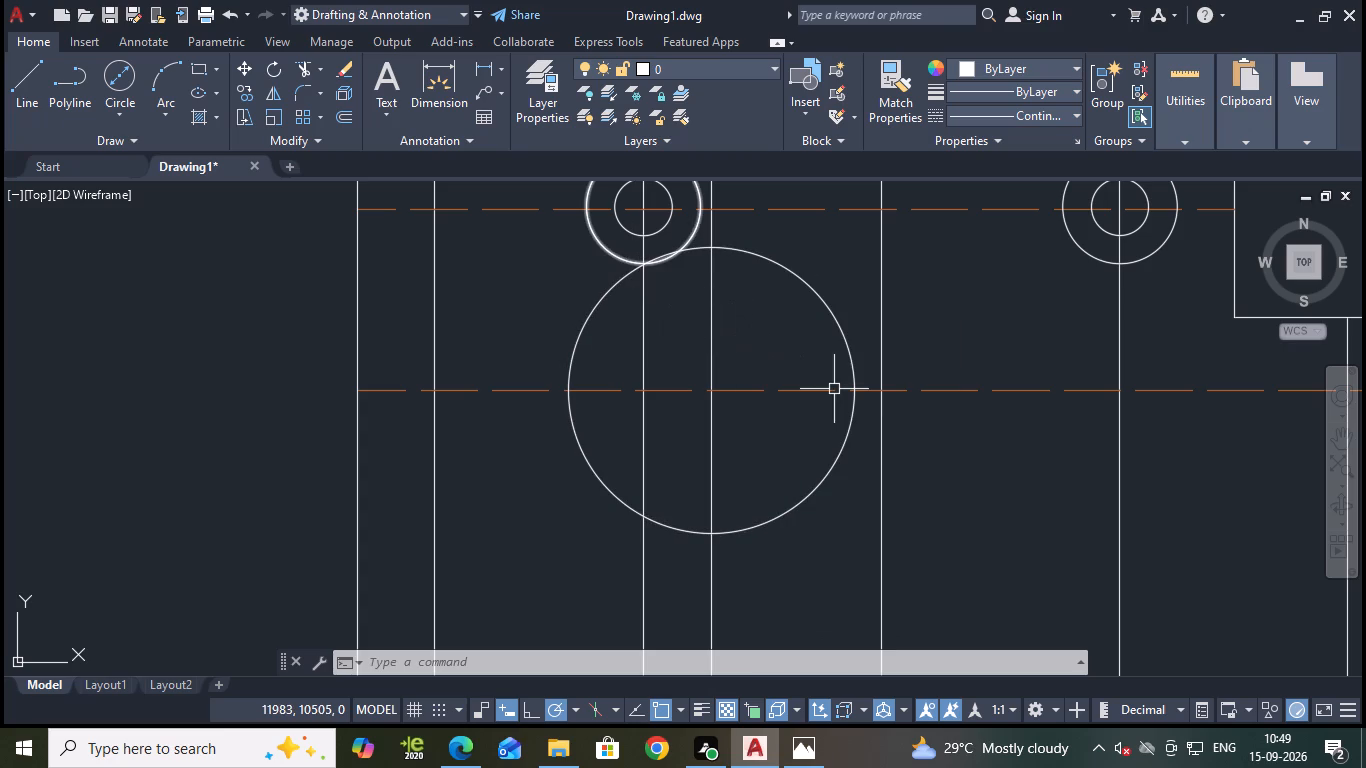
Draw a concentric 30 mm diameter circle inside the 60 mm circle on the lowest dashed line.
key(space)
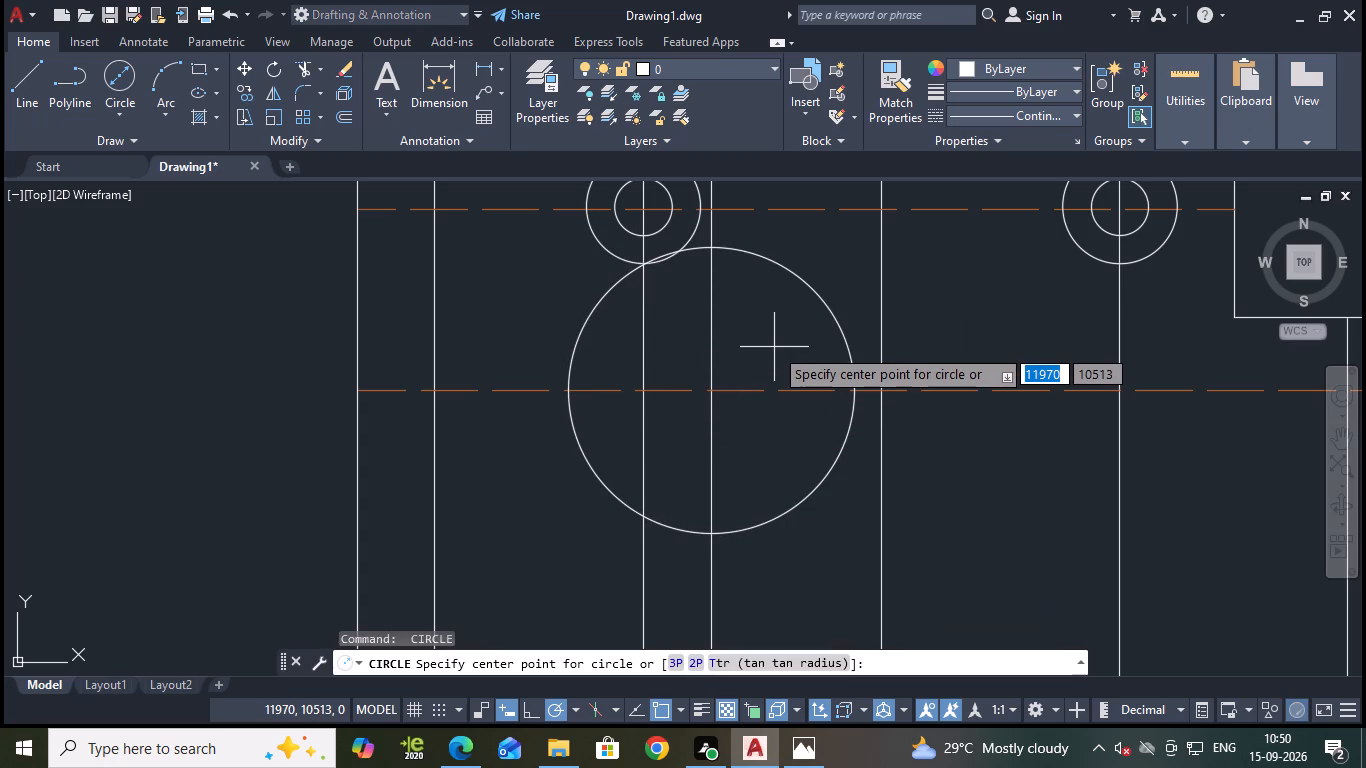
click(714, 389)
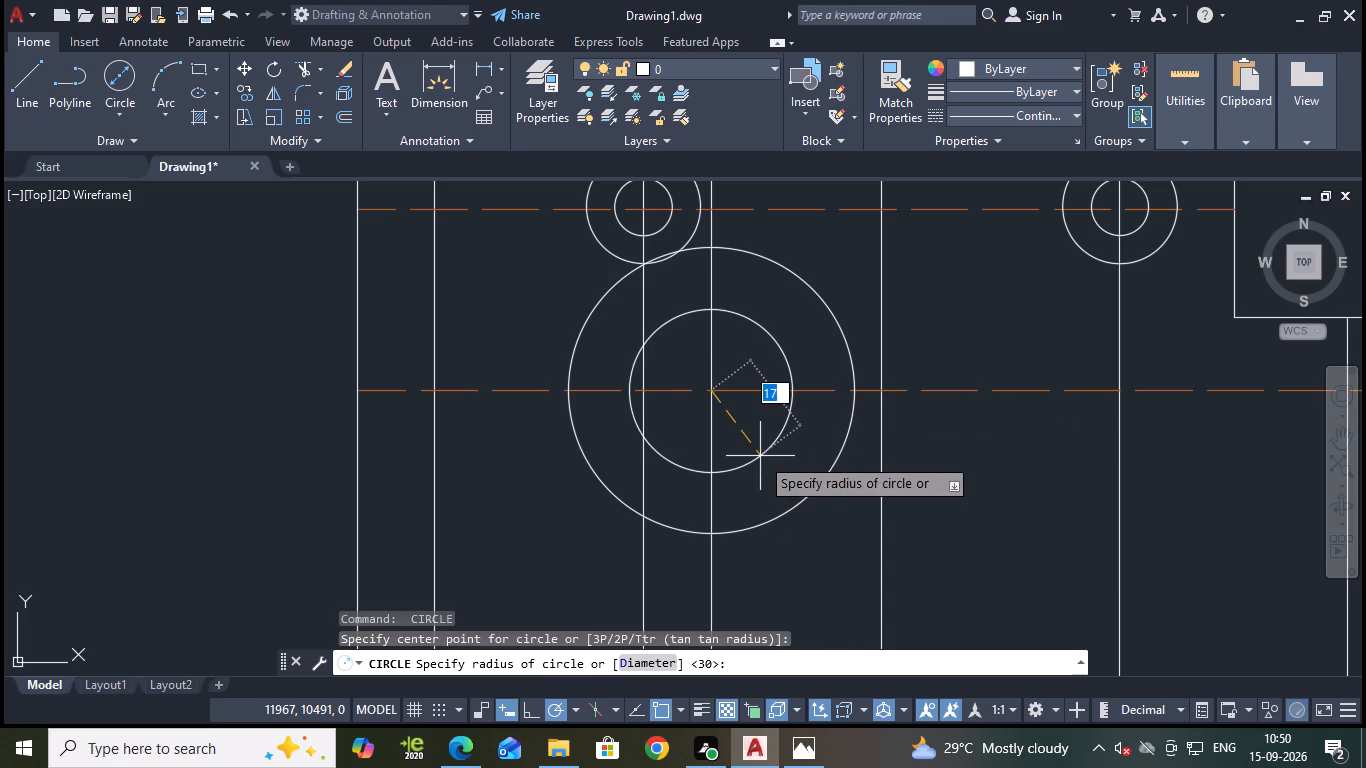
key(d)
key(Return)
text(30)
key(Return)
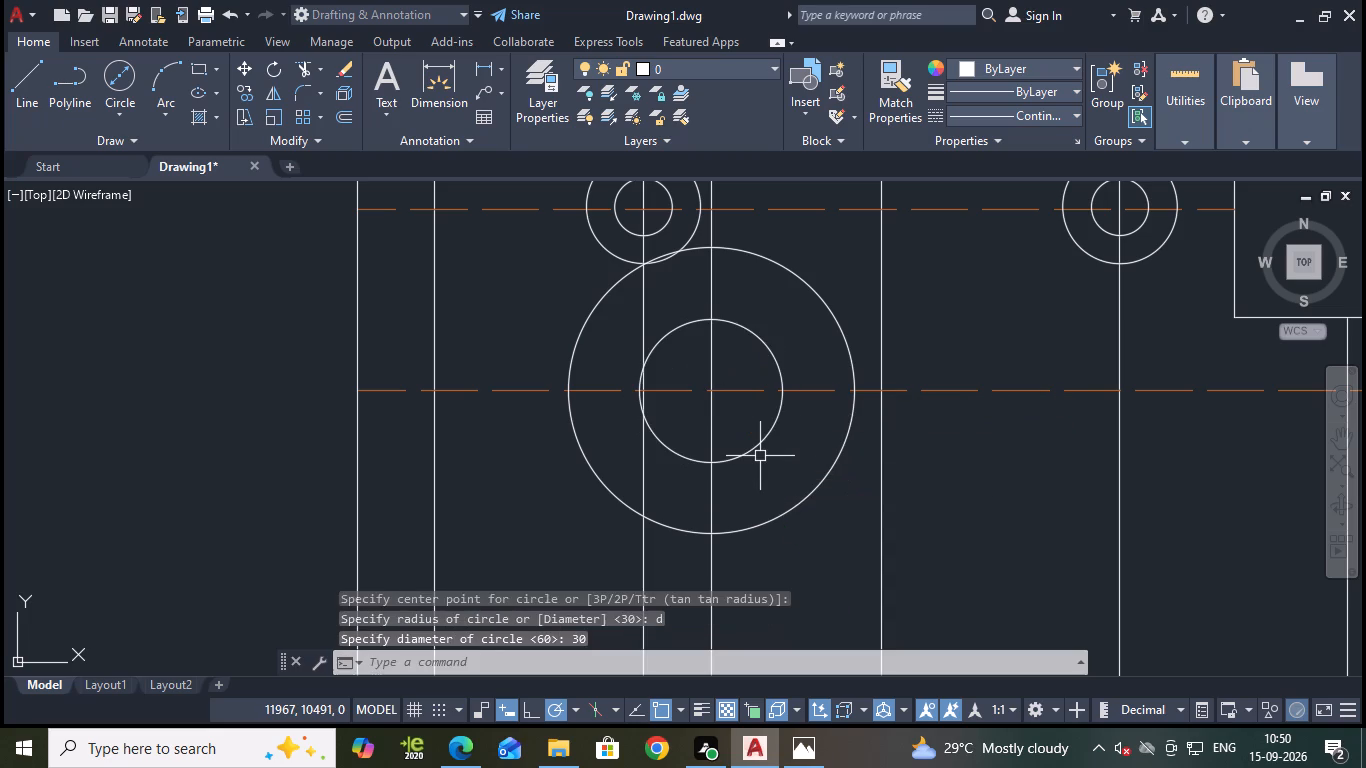
key(Escape)
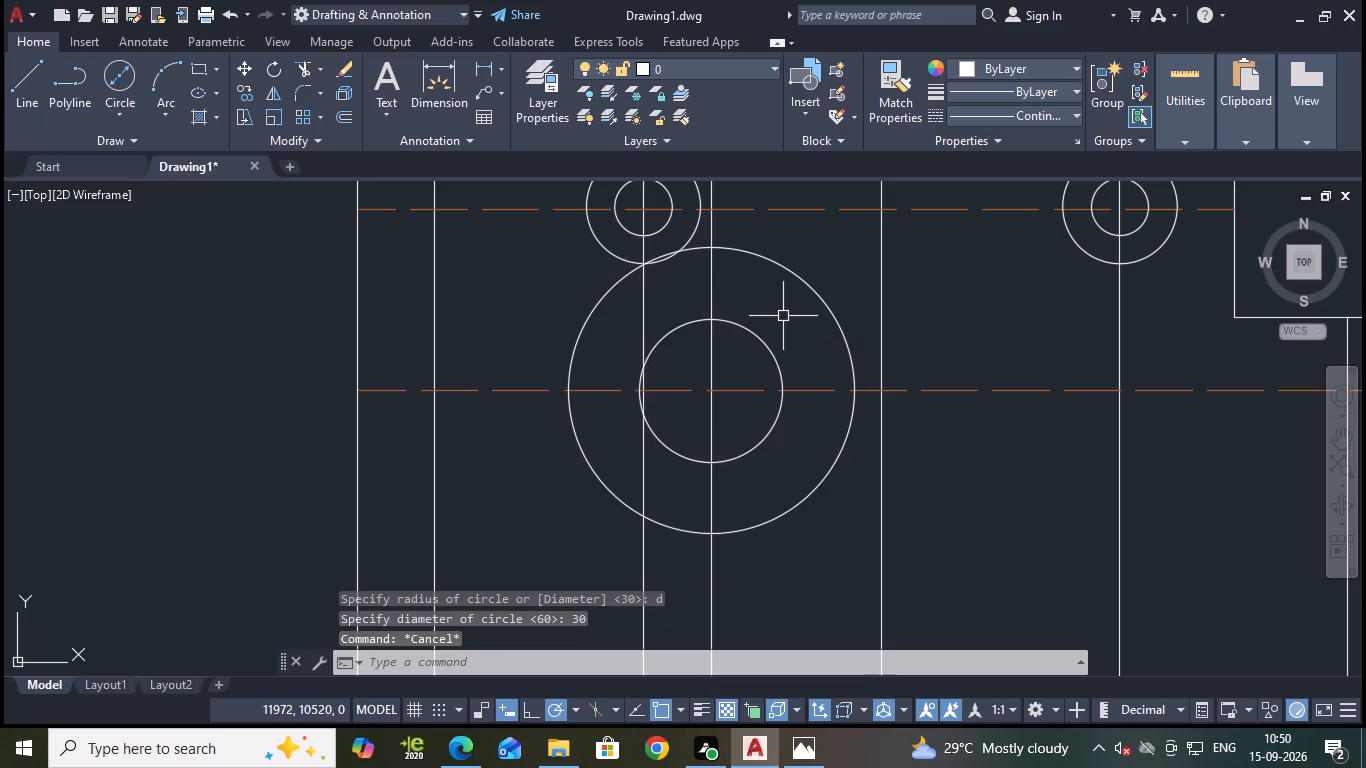
Draw a vertical line about 133 mm long from the left quadrant of the lower 60 mm circle up into the upper-left large circle.
scroll(747, 289, down, 1)
middle_drag(866, 285, 870, 452)
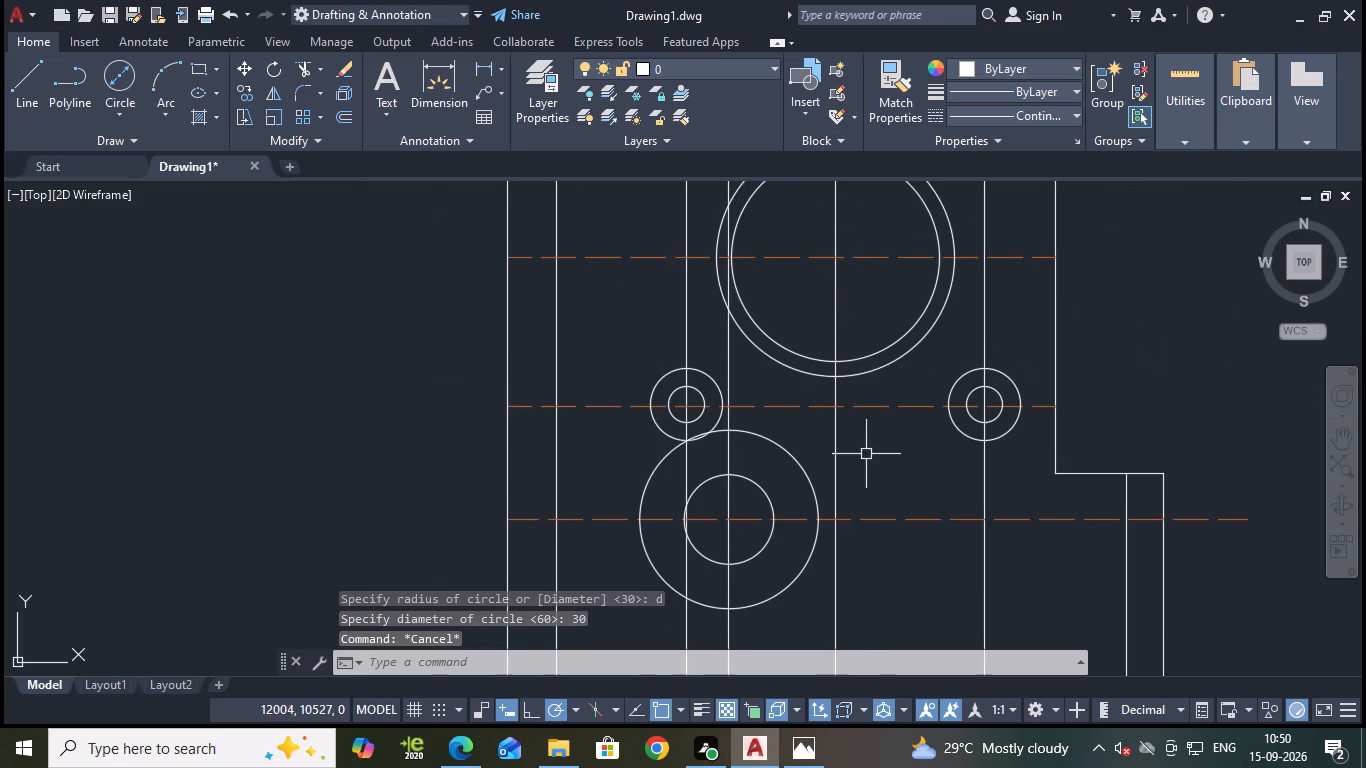
middle_drag(644, 314, 644, 403)
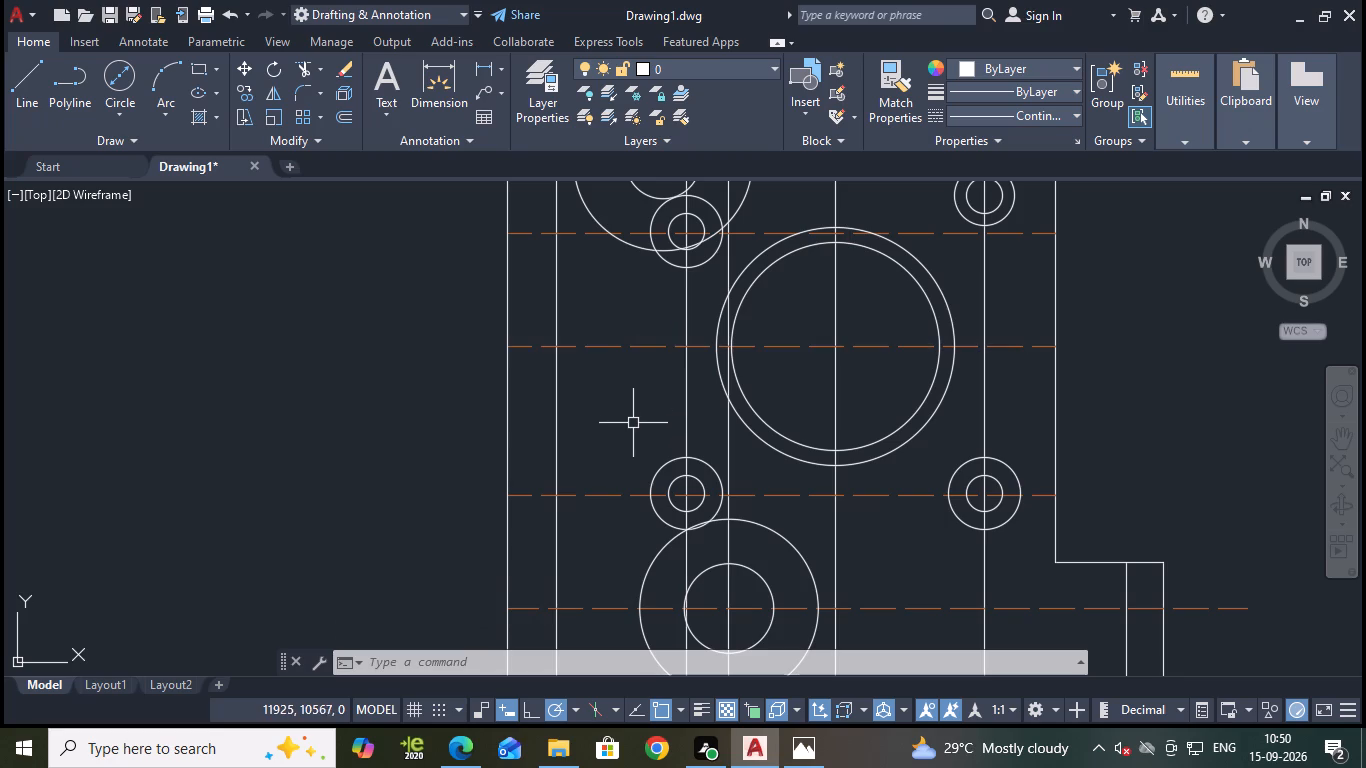
middle_drag(632, 467, 634, 423)
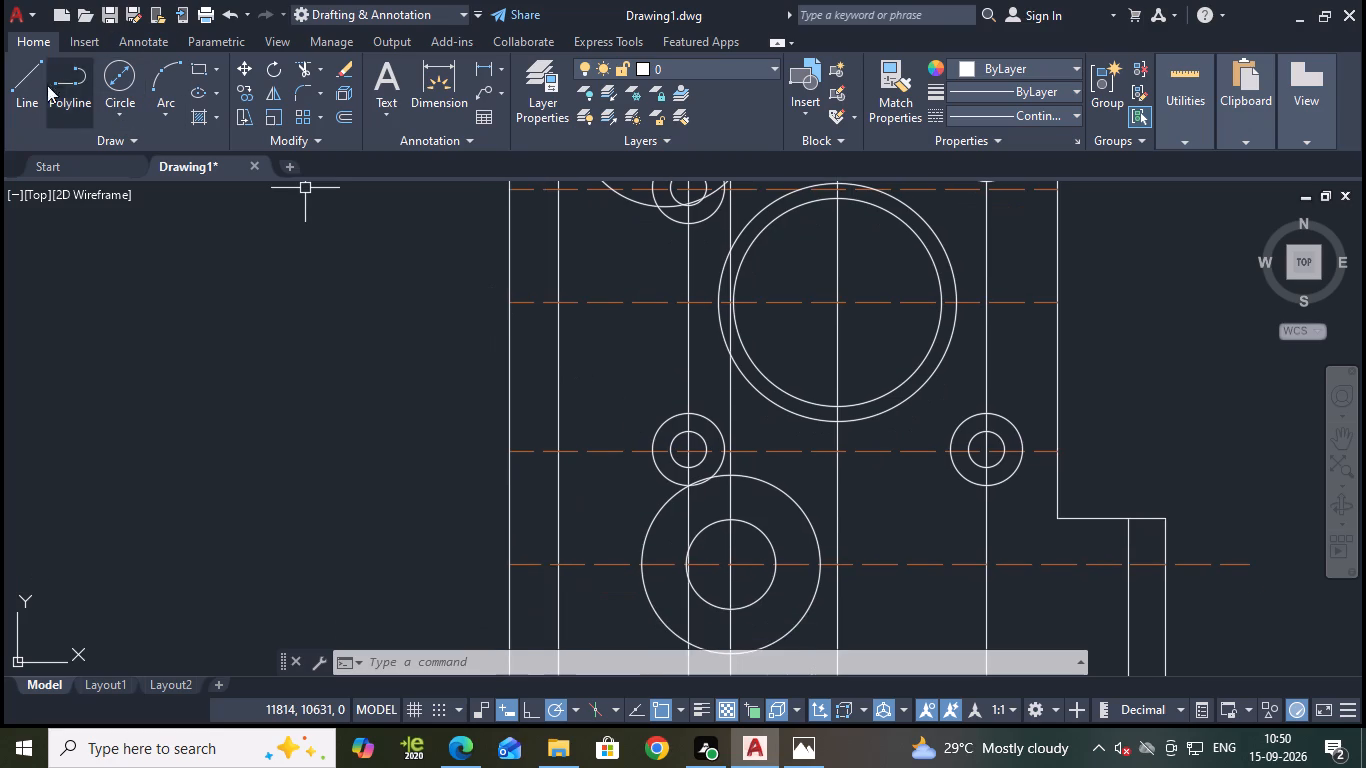
click(26, 81)
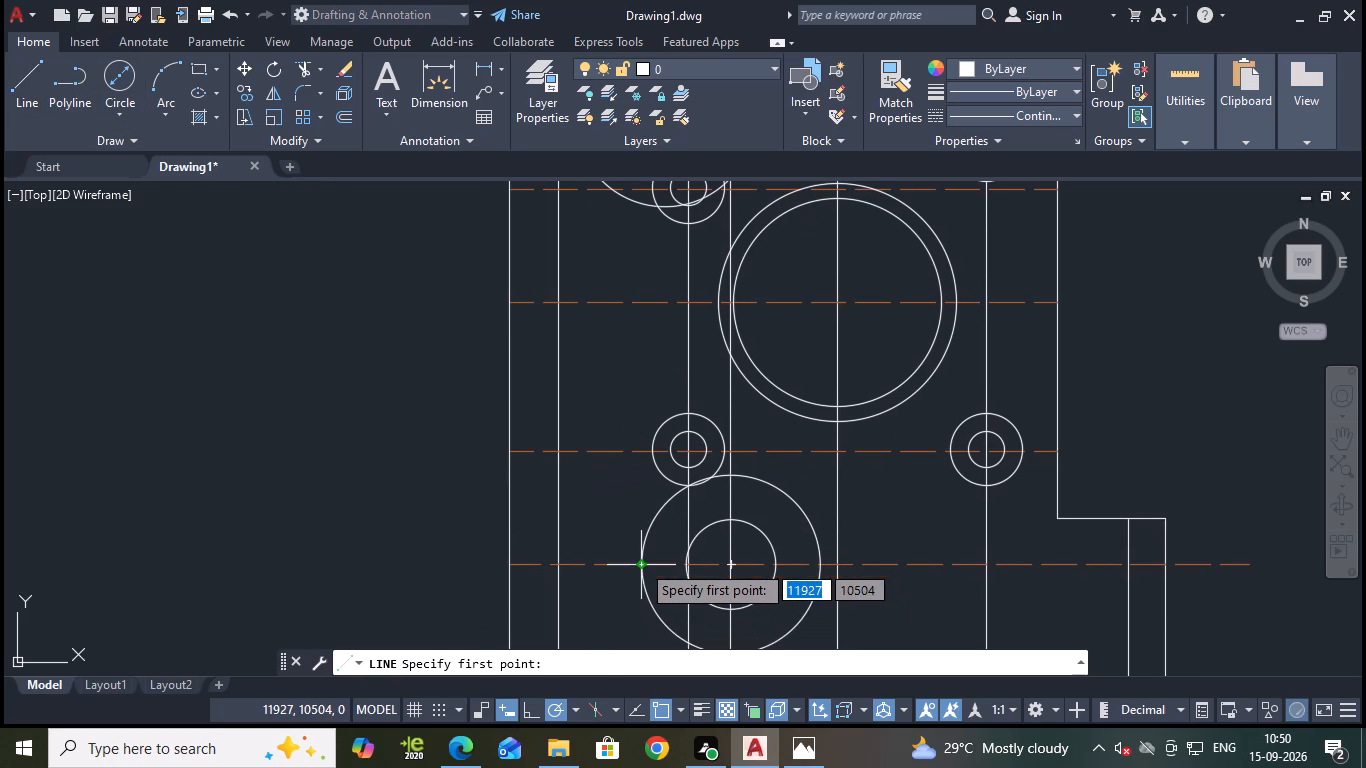
click(641, 563)
middle_drag(623, 252, 644, 419)
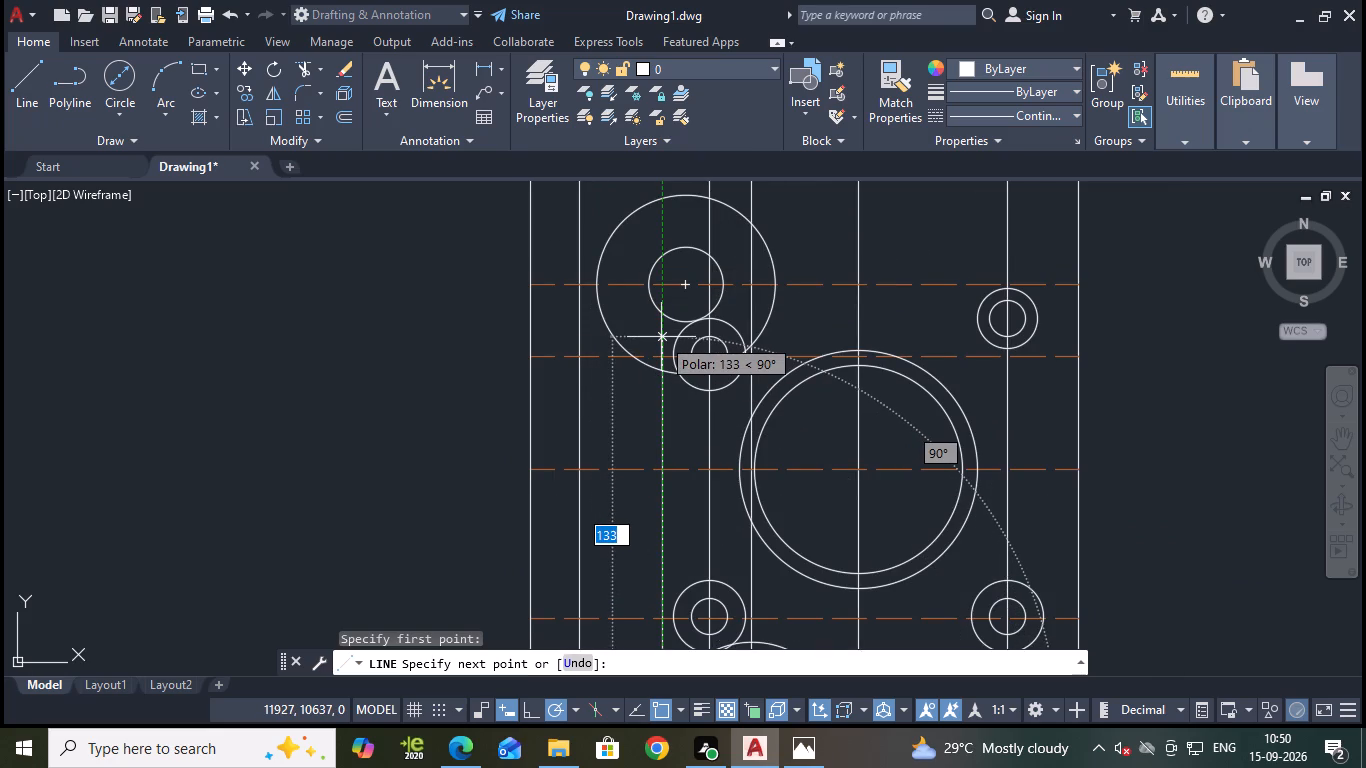
scroll(665, 334, up, 1)
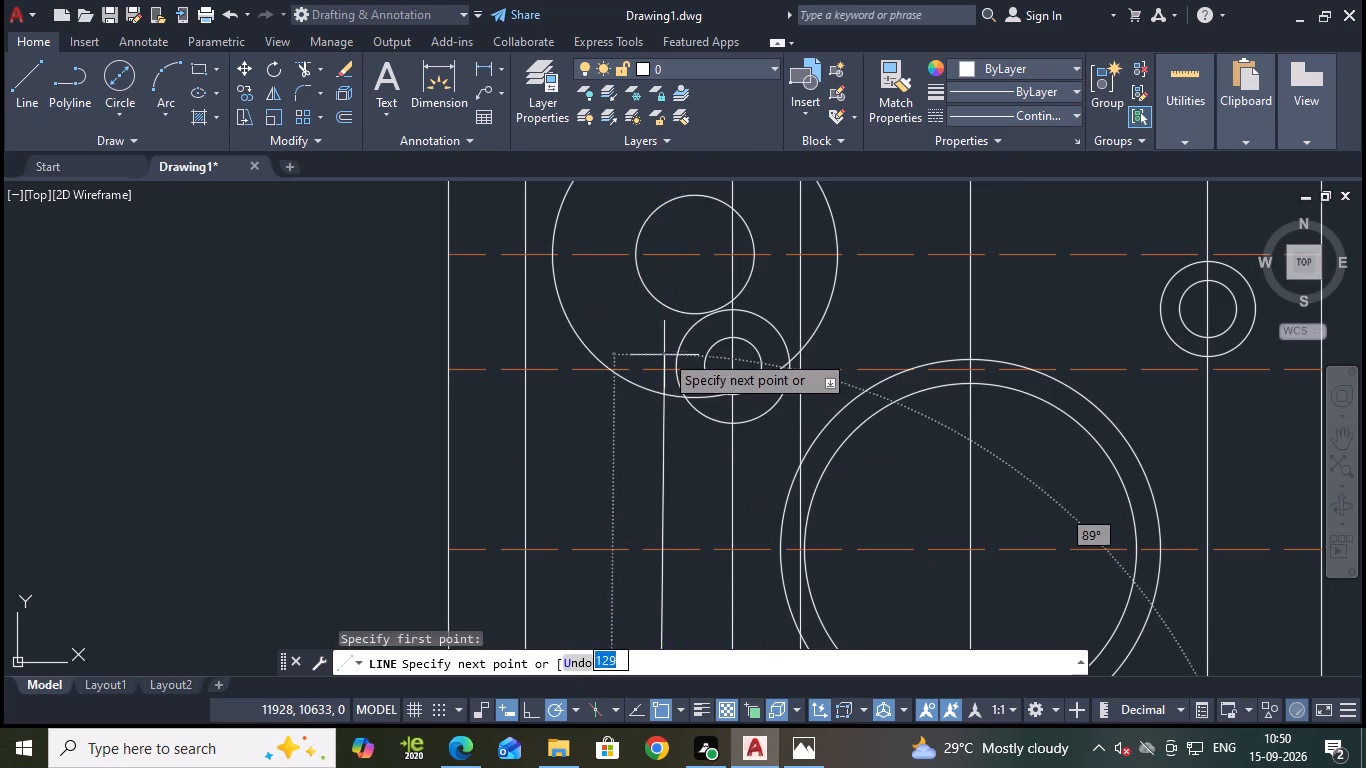
click(654, 334)
key(Escape)
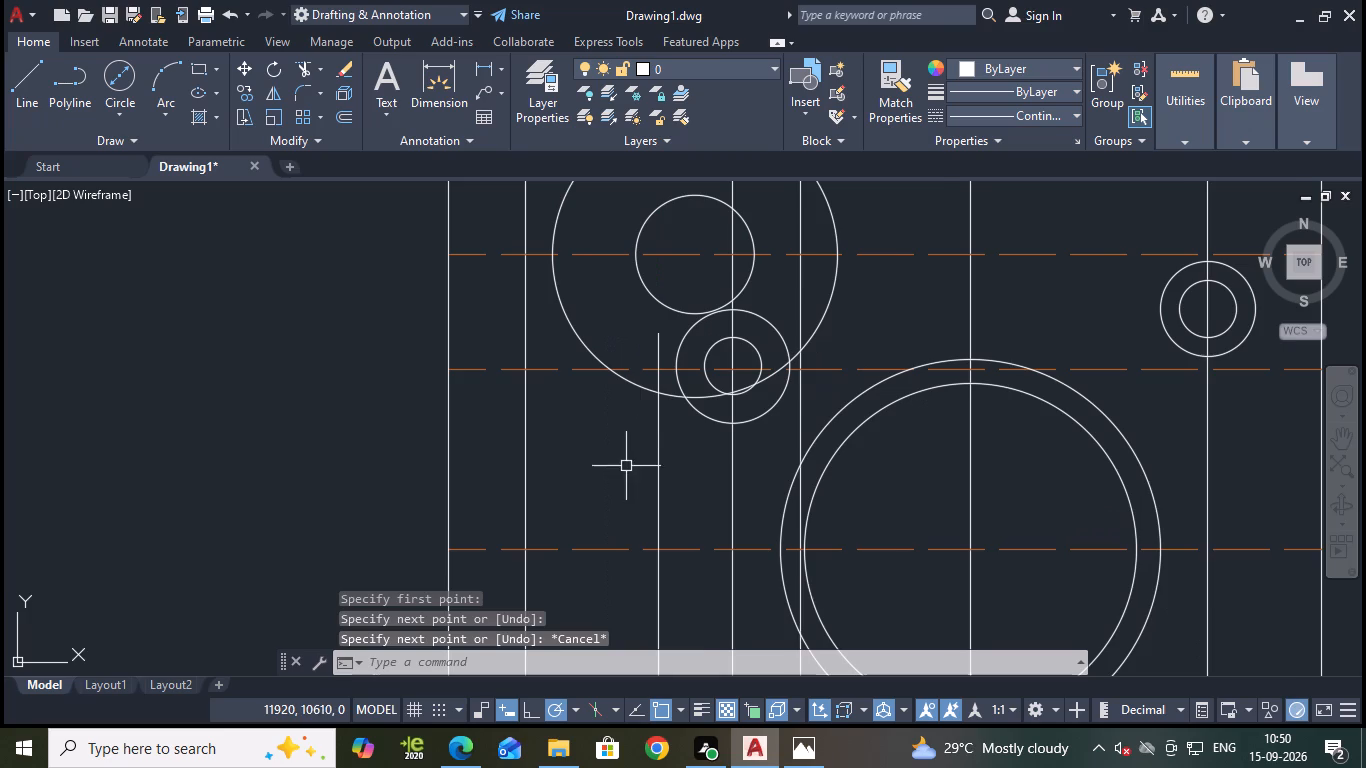
Fillet the upper-left large circle and the new vertical tangent line with a 5 mm radius.
middle_drag(626, 468, 629, 436)
scroll(627, 427, down, 1)
key(f)
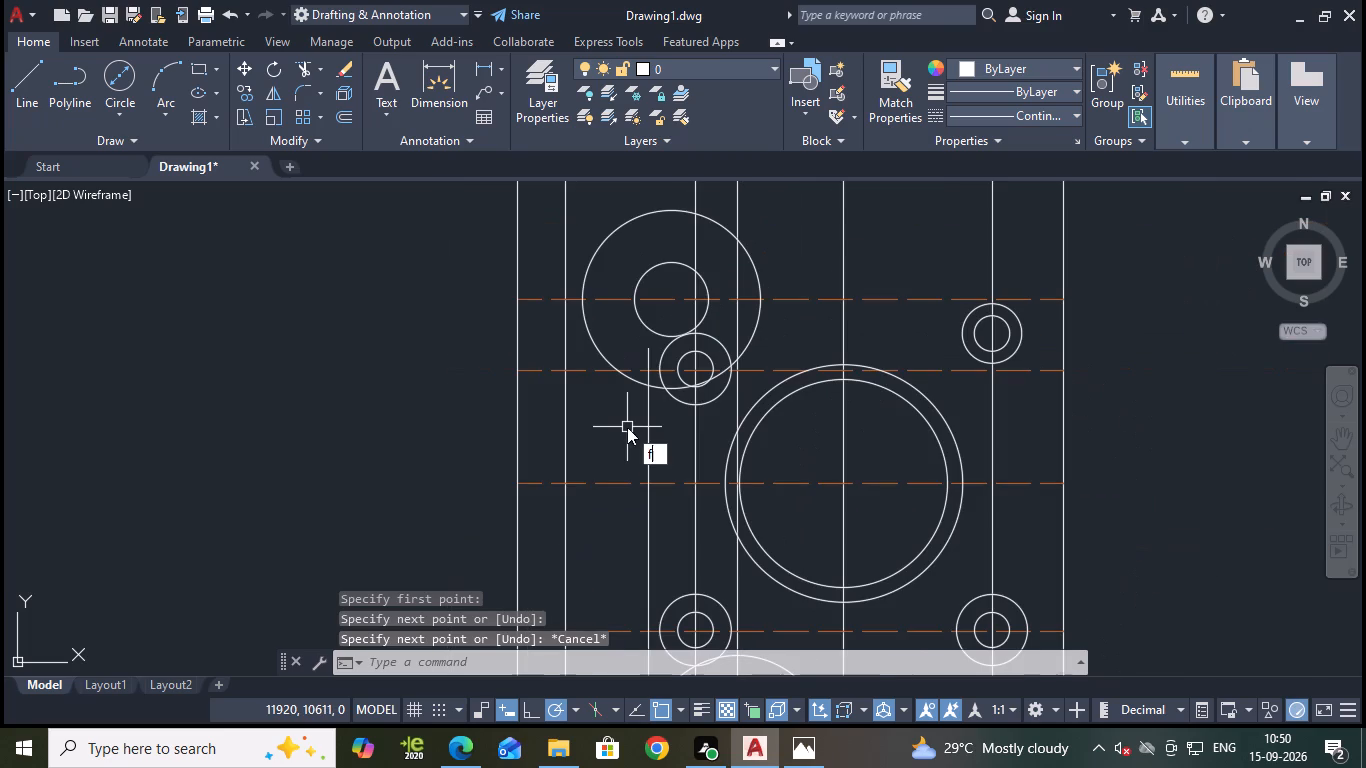
key(Return)
key(r)
key(Return)
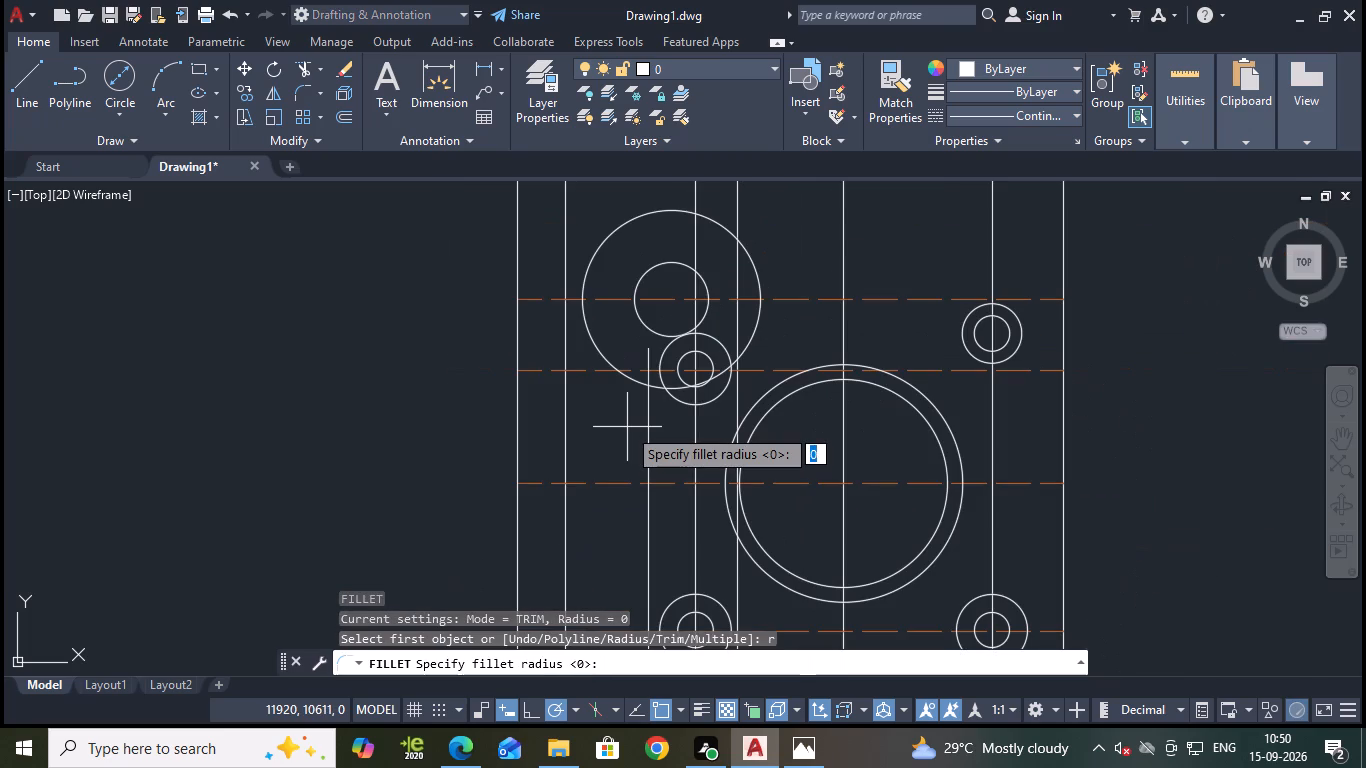
key(5)
key(Return)
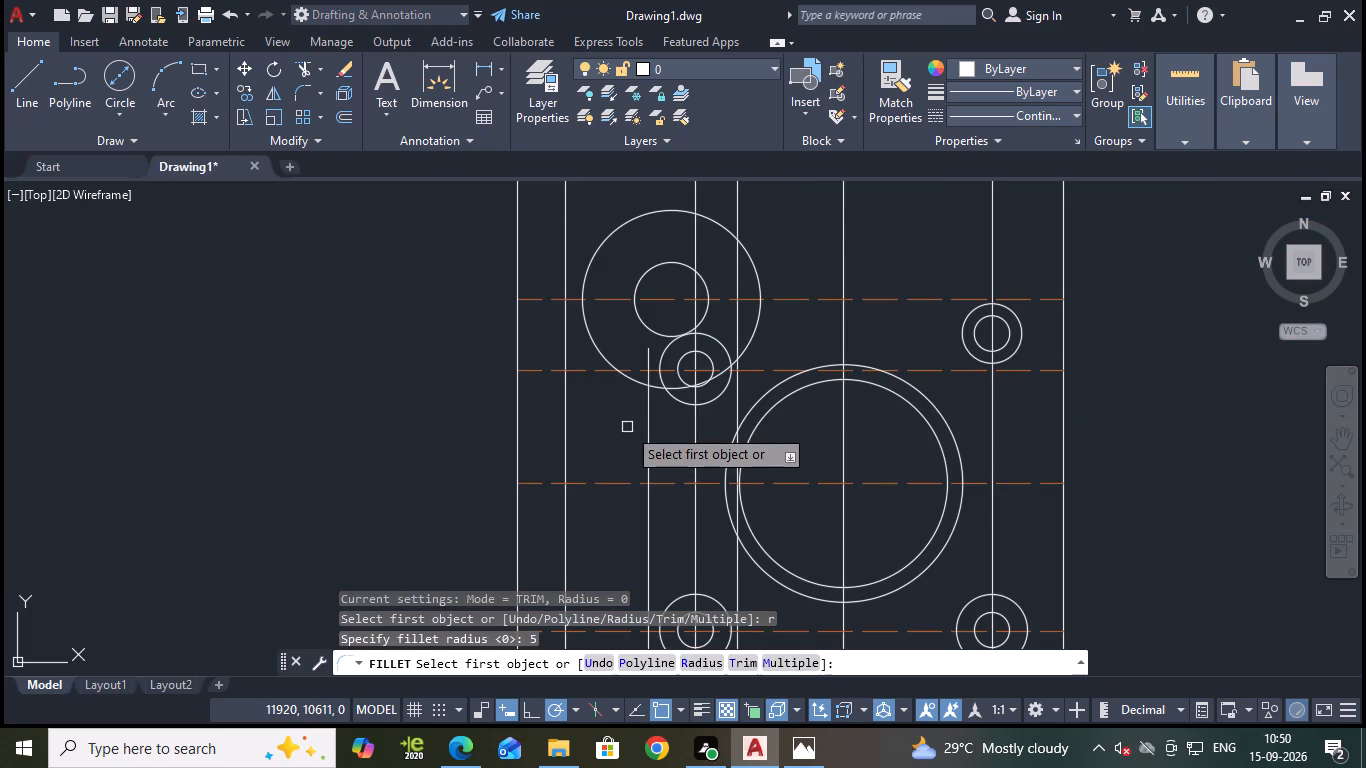
click(619, 373)
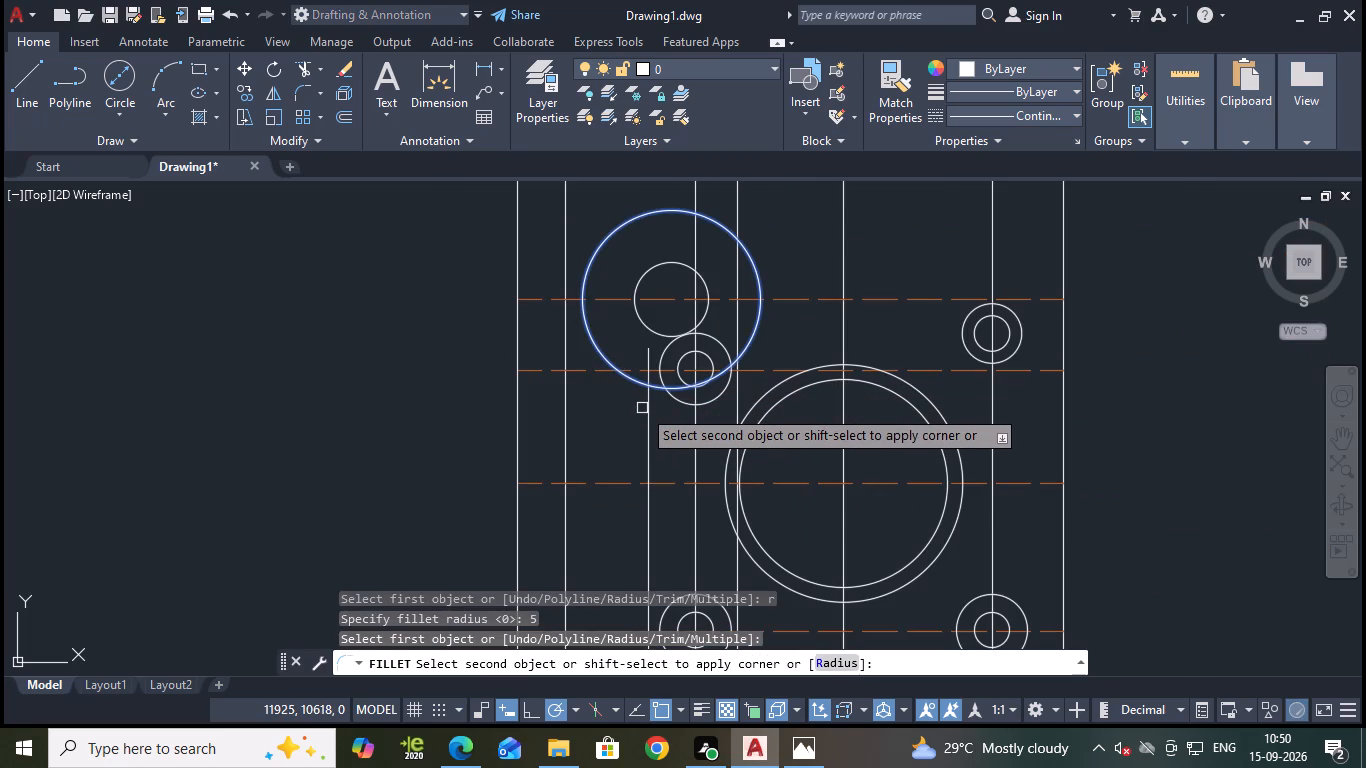
click(645, 412)
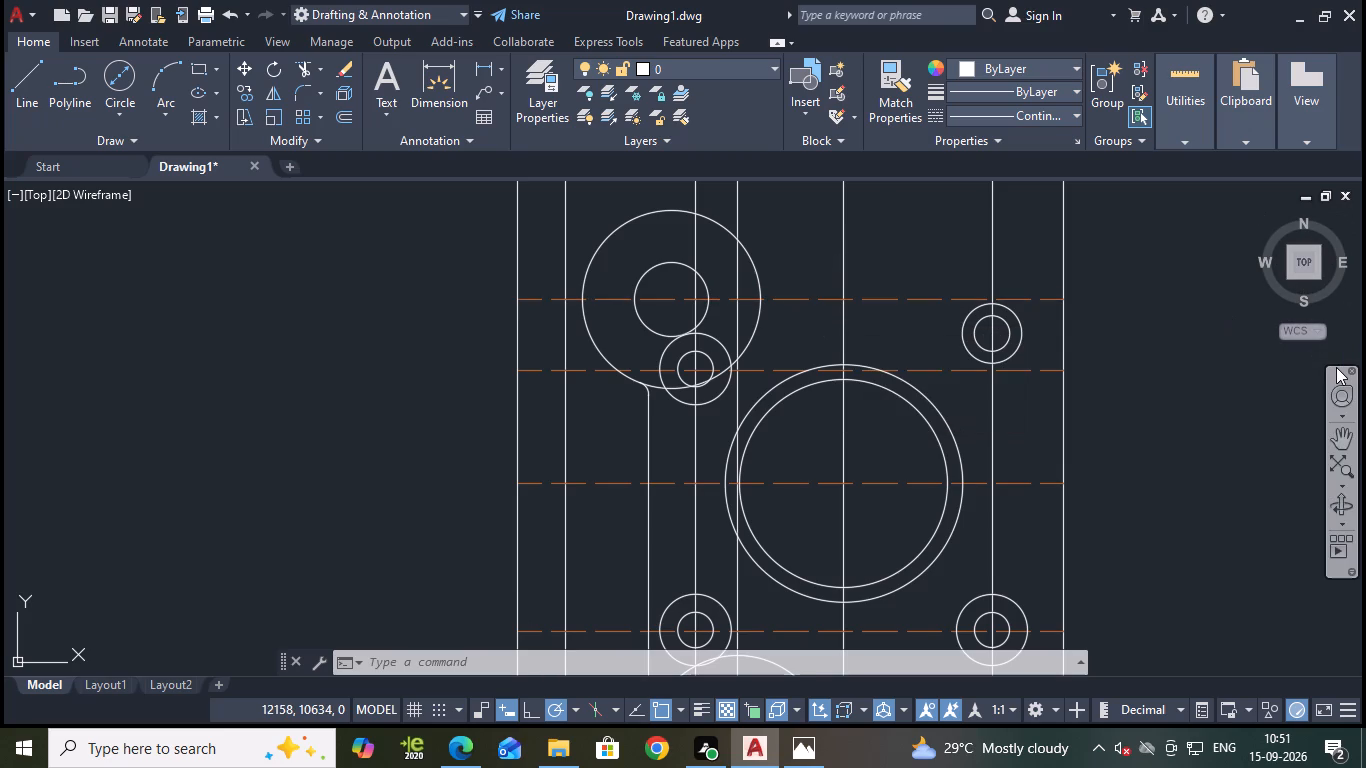
Draw a vertical line about 85 mm long from the right quadrant of the upper-right small outer circle up past the outline's top edge.
scroll(1336, 367, down, 1)
middle_drag(1223, 398, 1196, 400)
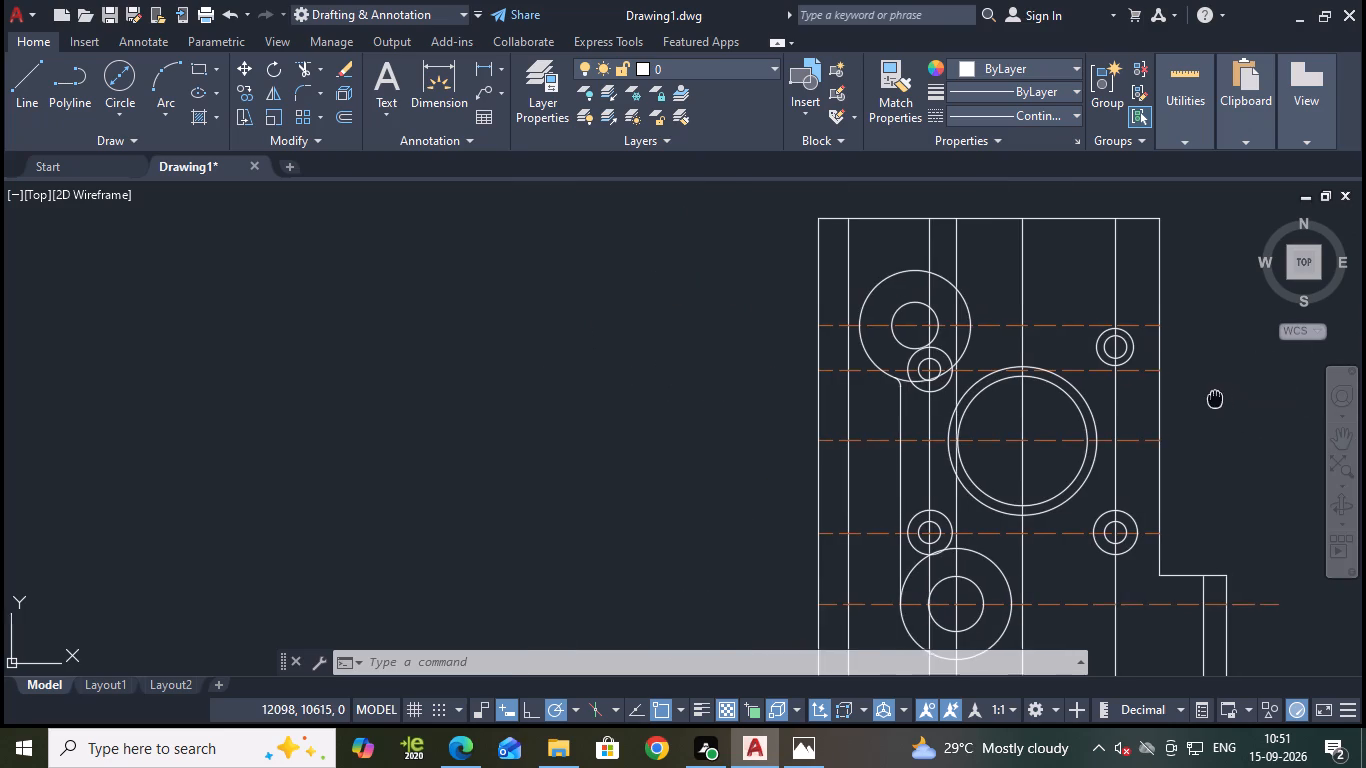
middle_drag(1196, 400, 1133, 400)
click(35, 75)
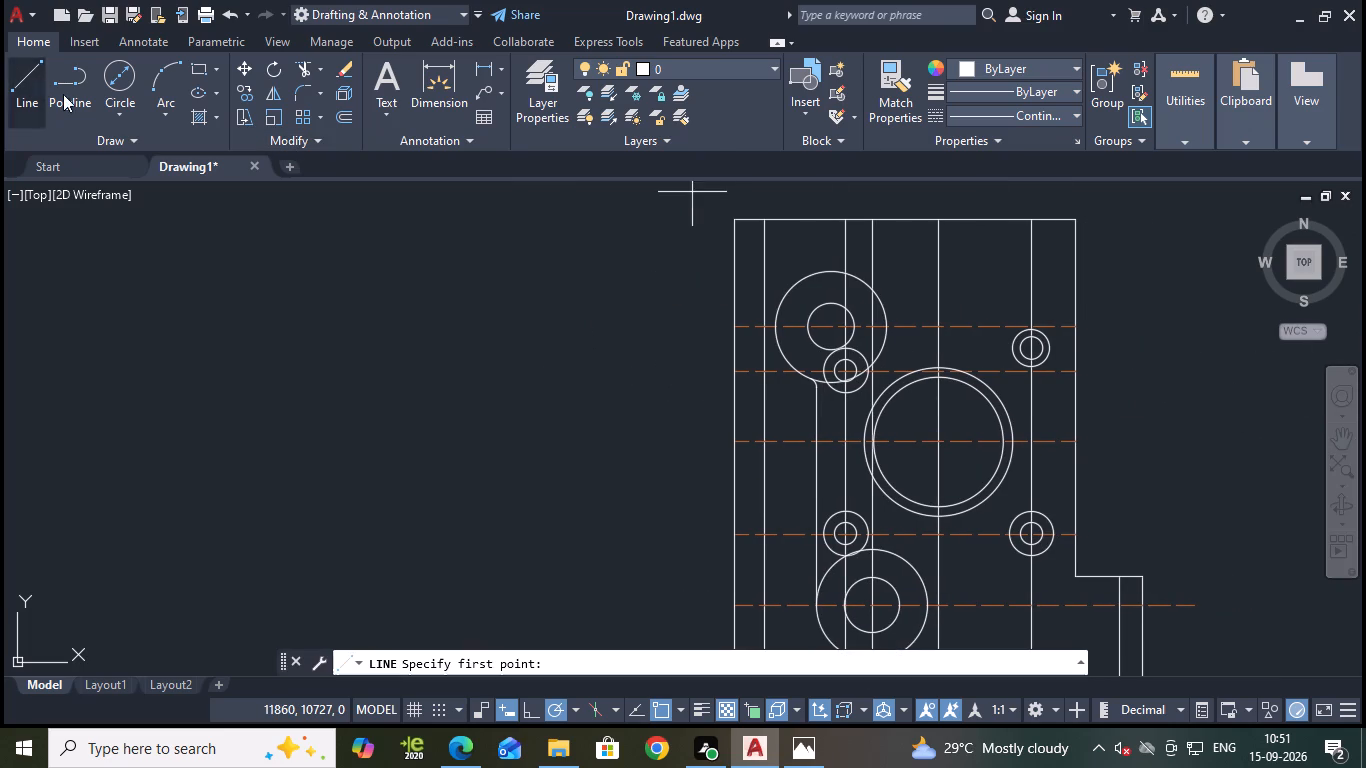
scroll(1023, 348, up, 2)
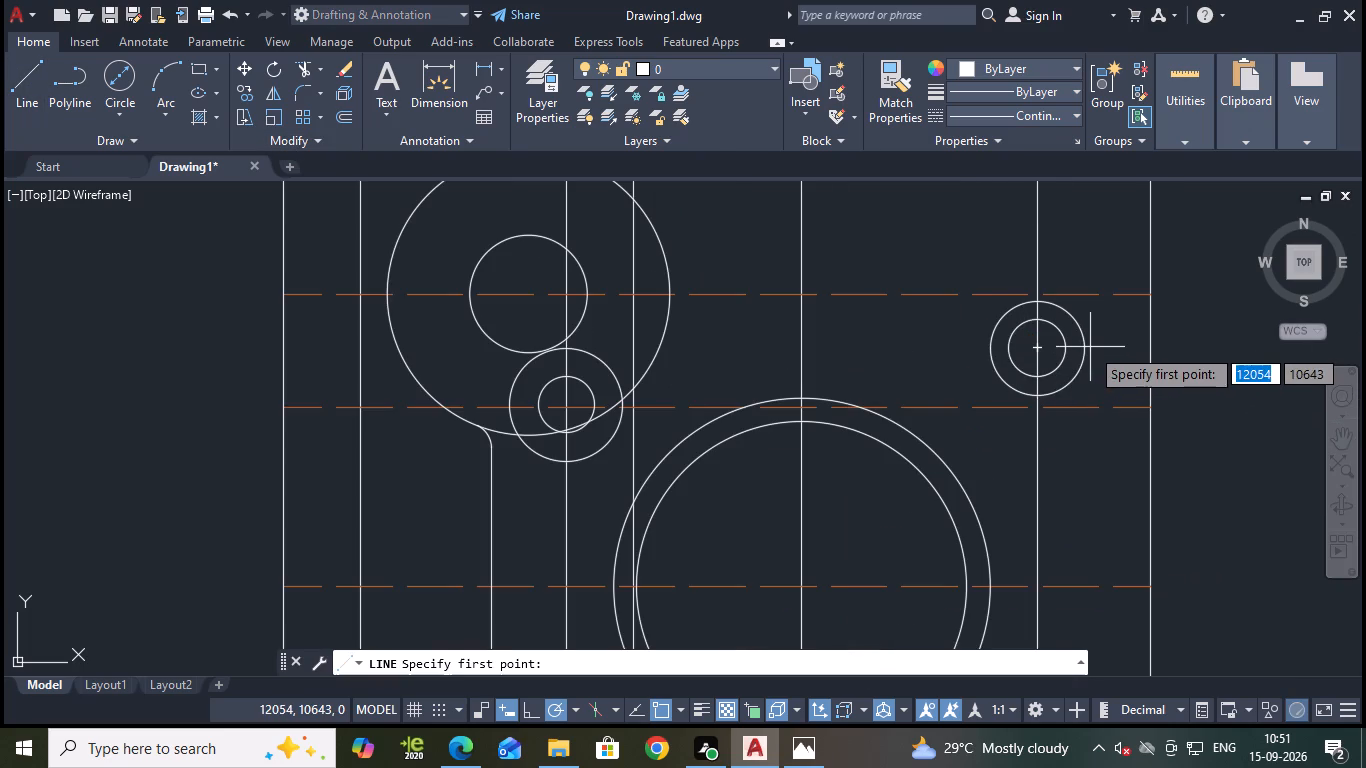
click(1082, 346)
scroll(1067, 267, down, 1)
middle_drag(1071, 270, 1055, 422)
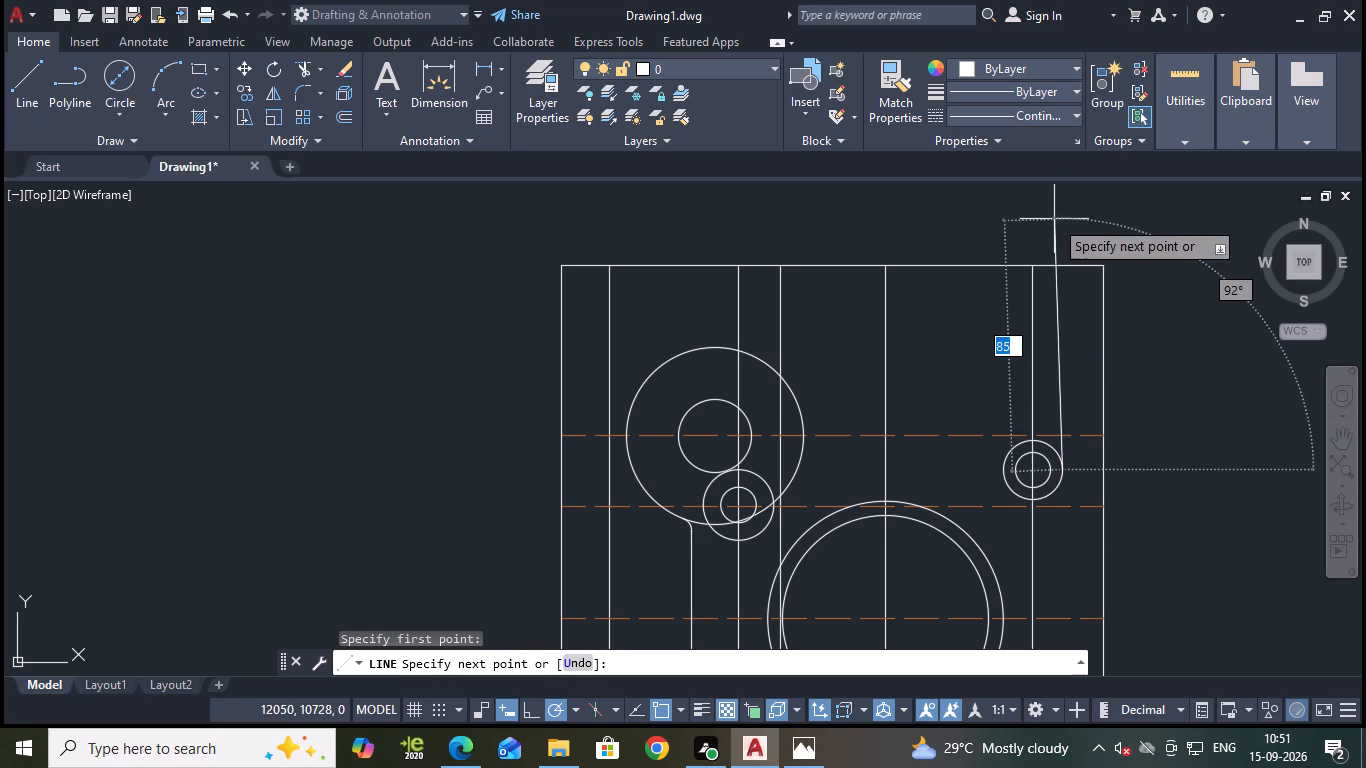
click(1062, 219)
key(Escape)
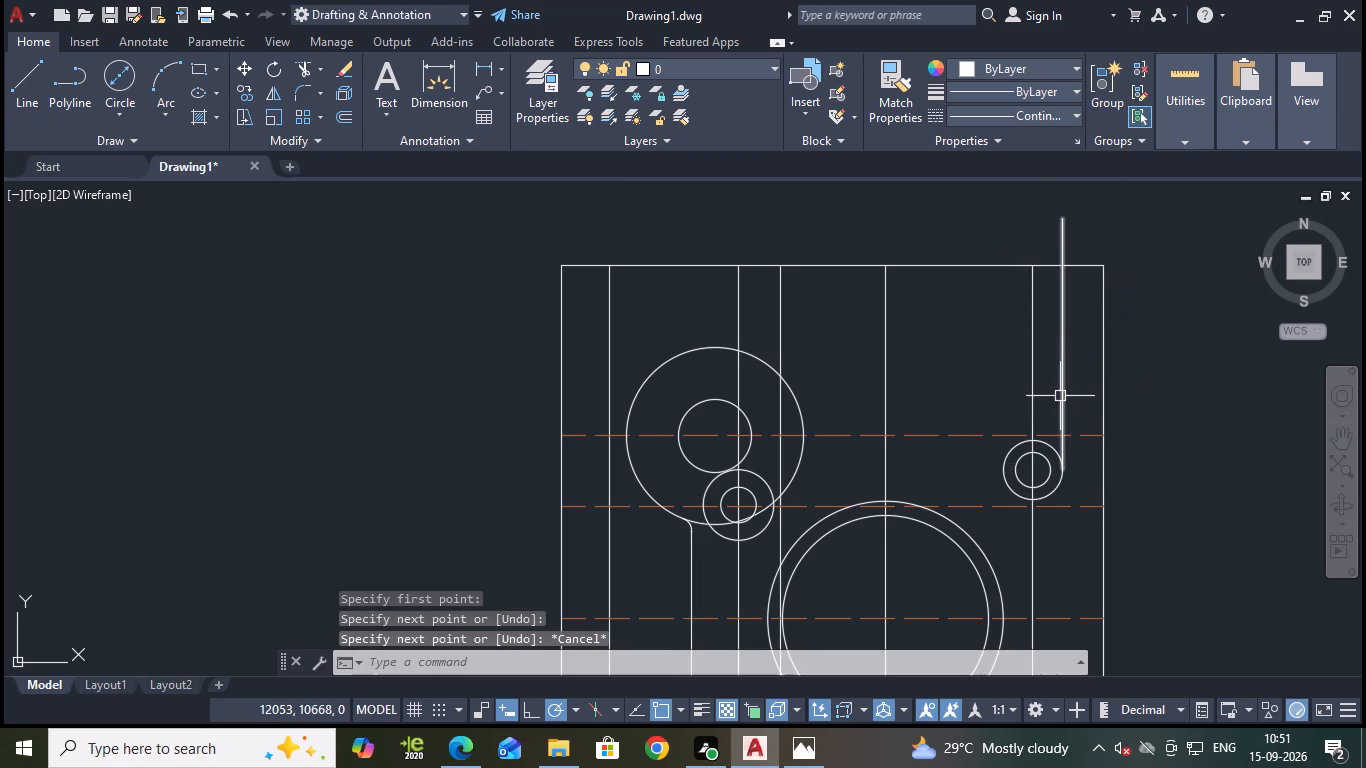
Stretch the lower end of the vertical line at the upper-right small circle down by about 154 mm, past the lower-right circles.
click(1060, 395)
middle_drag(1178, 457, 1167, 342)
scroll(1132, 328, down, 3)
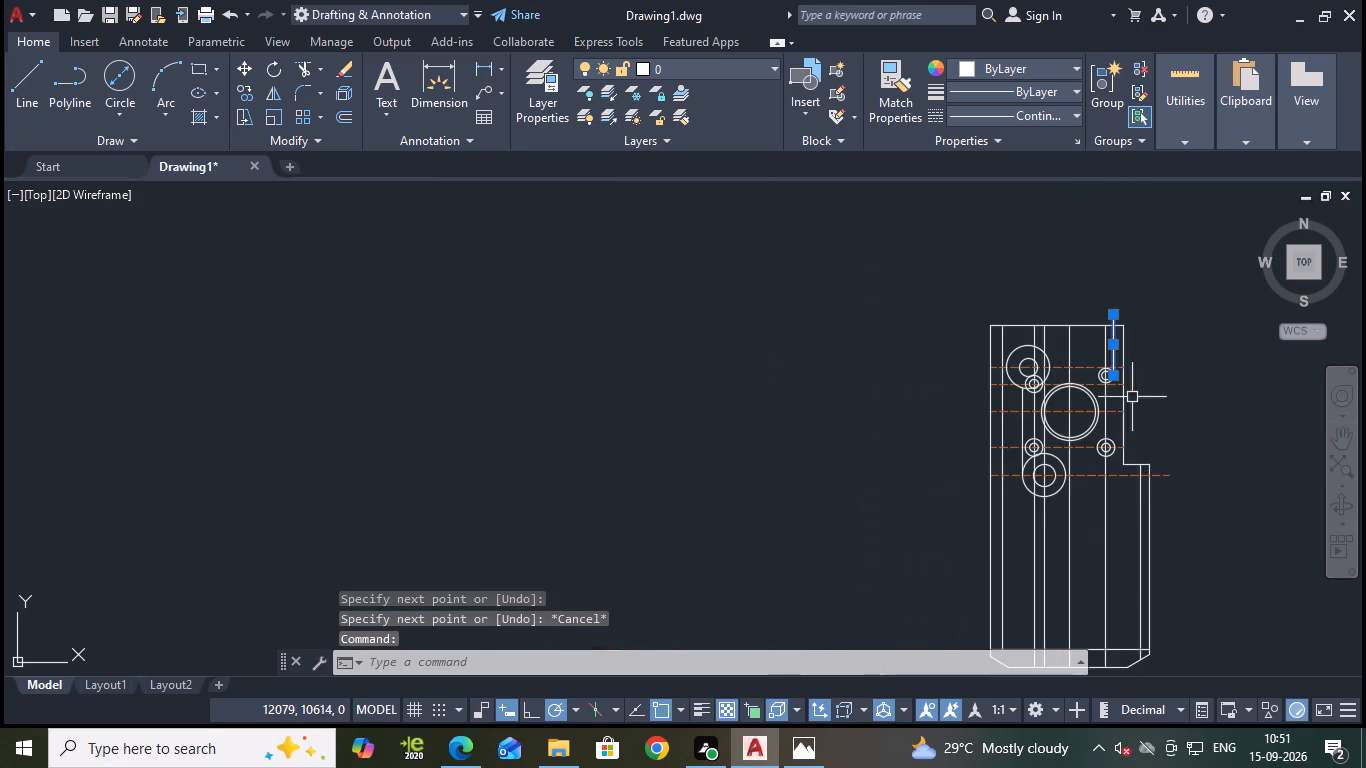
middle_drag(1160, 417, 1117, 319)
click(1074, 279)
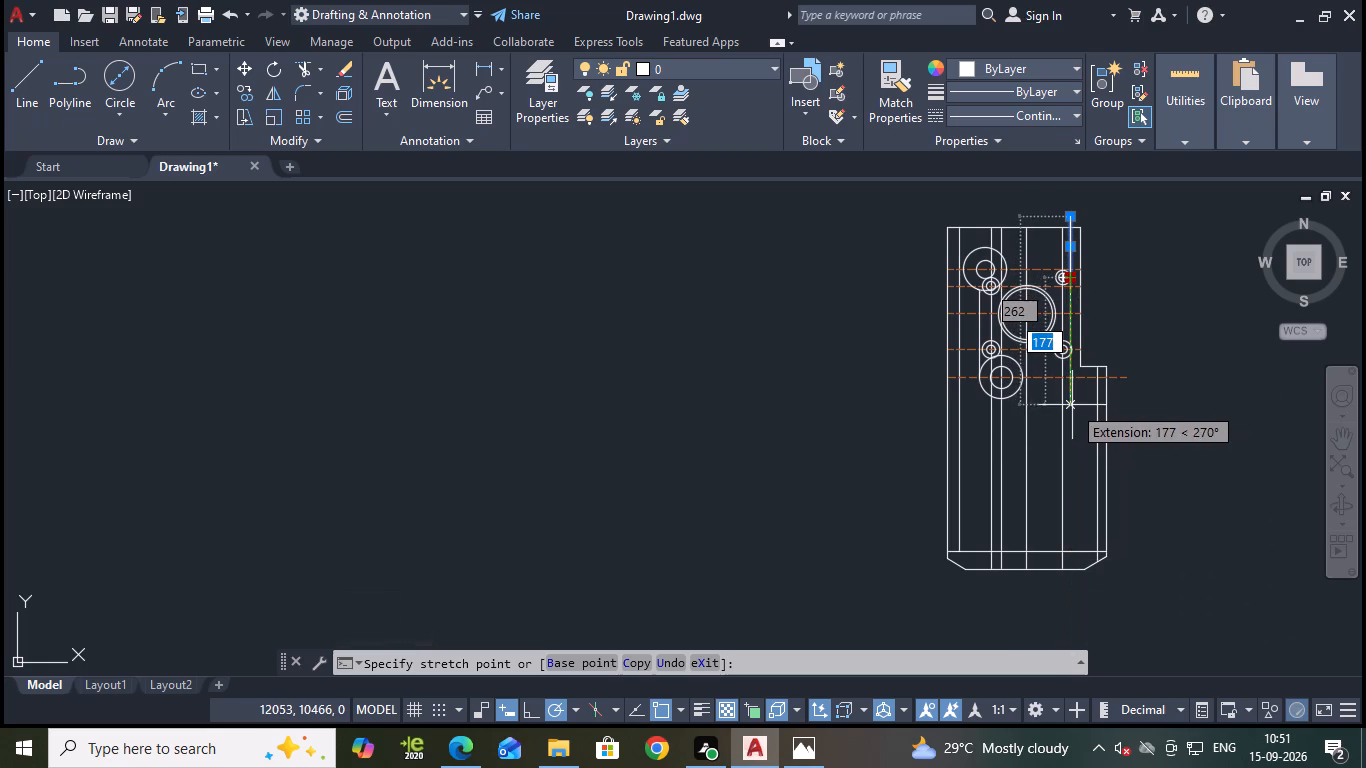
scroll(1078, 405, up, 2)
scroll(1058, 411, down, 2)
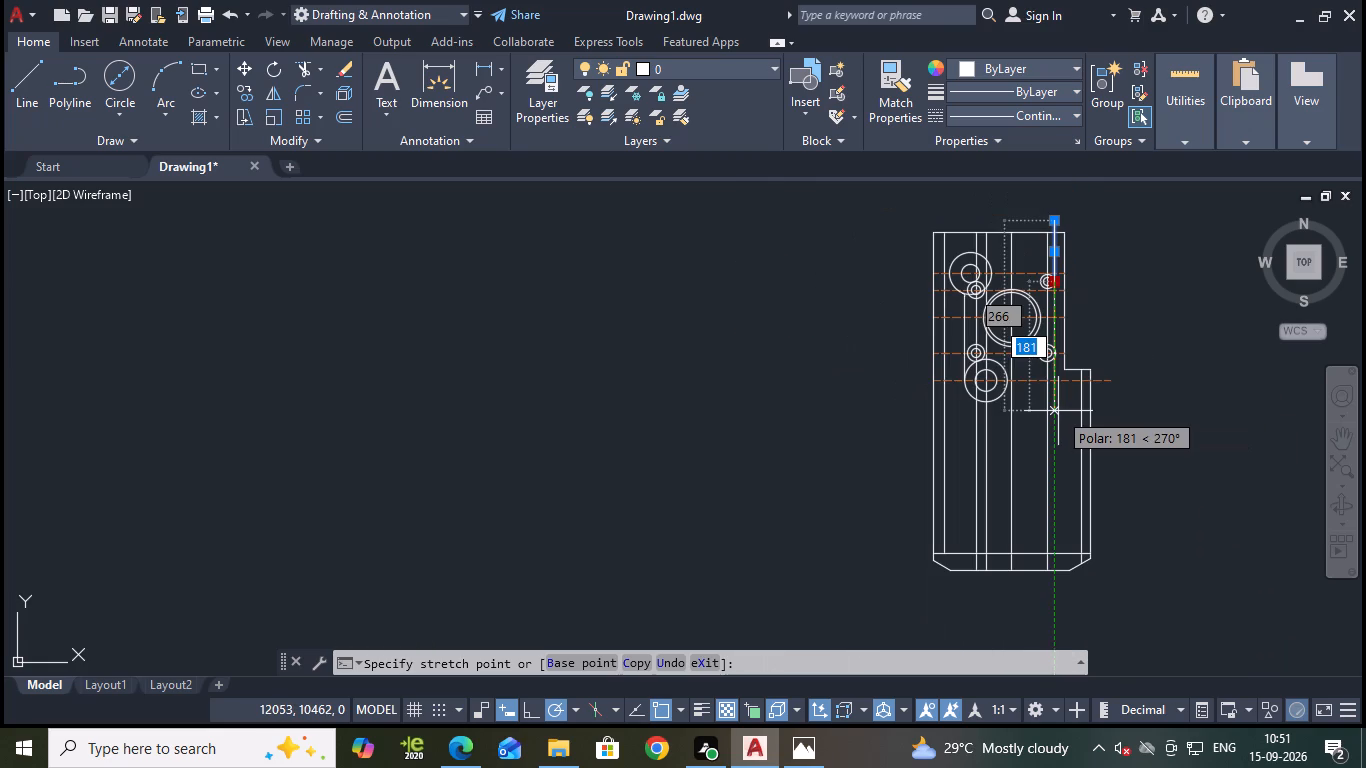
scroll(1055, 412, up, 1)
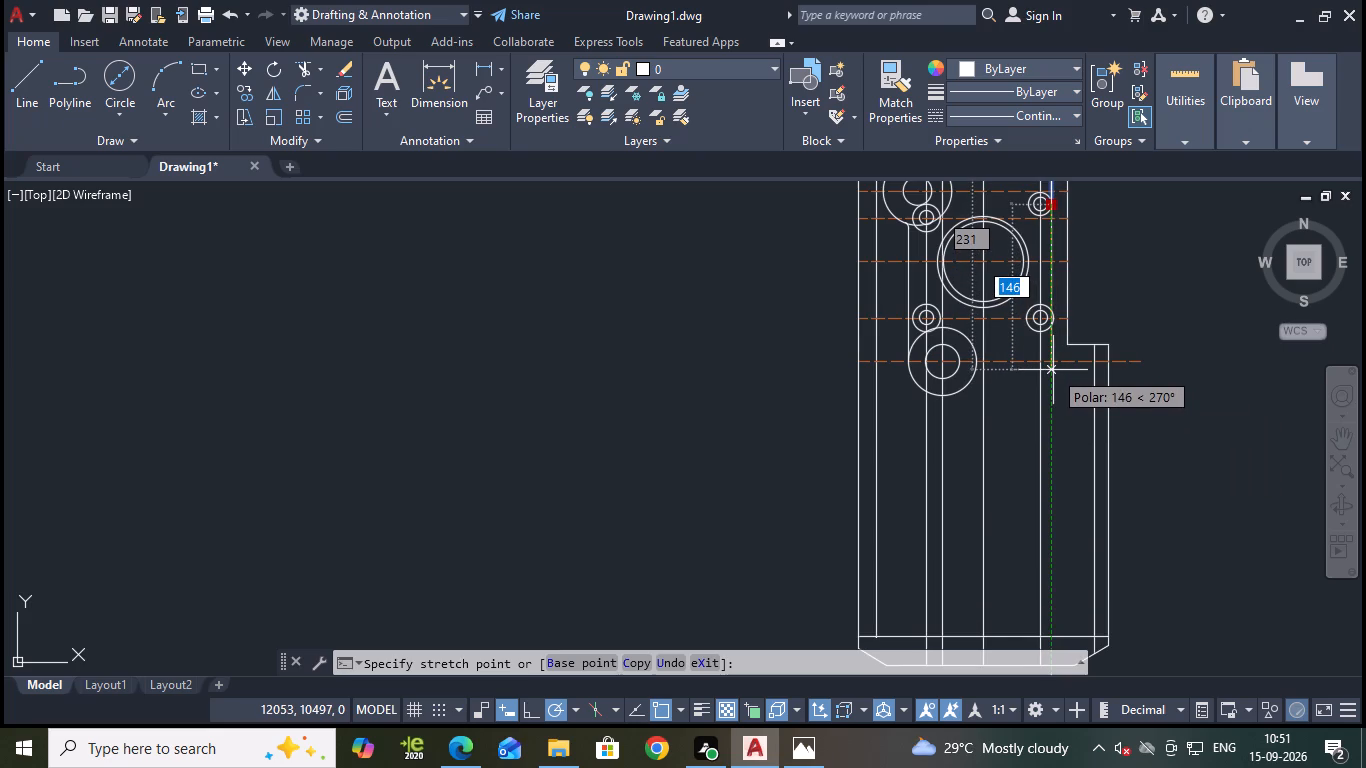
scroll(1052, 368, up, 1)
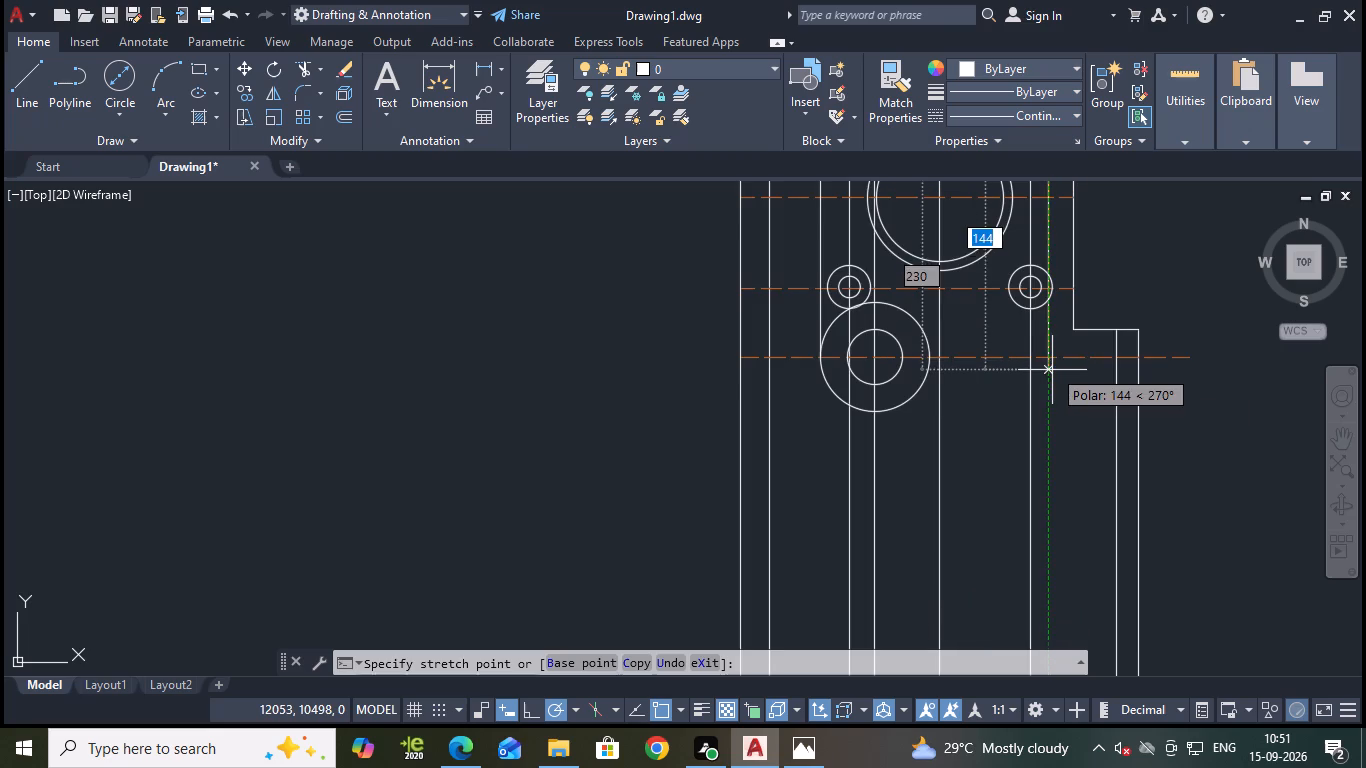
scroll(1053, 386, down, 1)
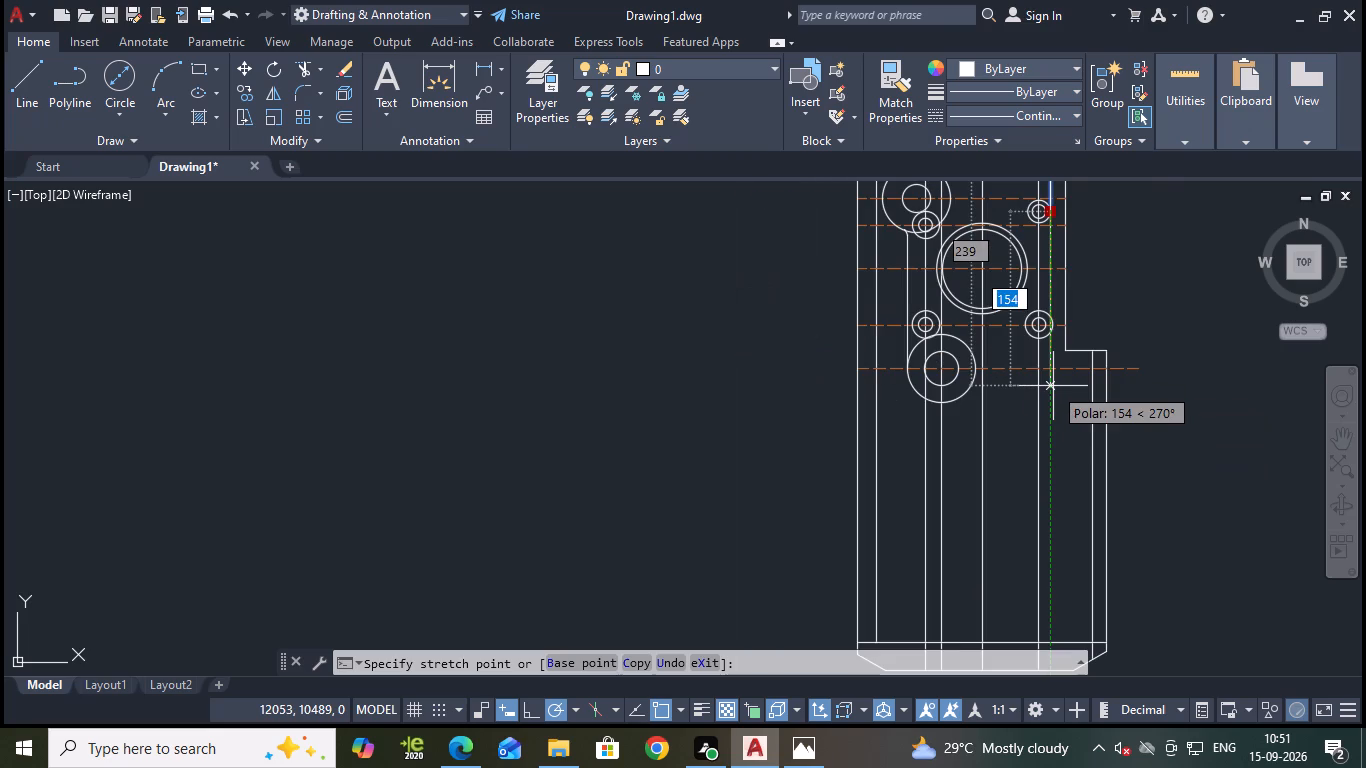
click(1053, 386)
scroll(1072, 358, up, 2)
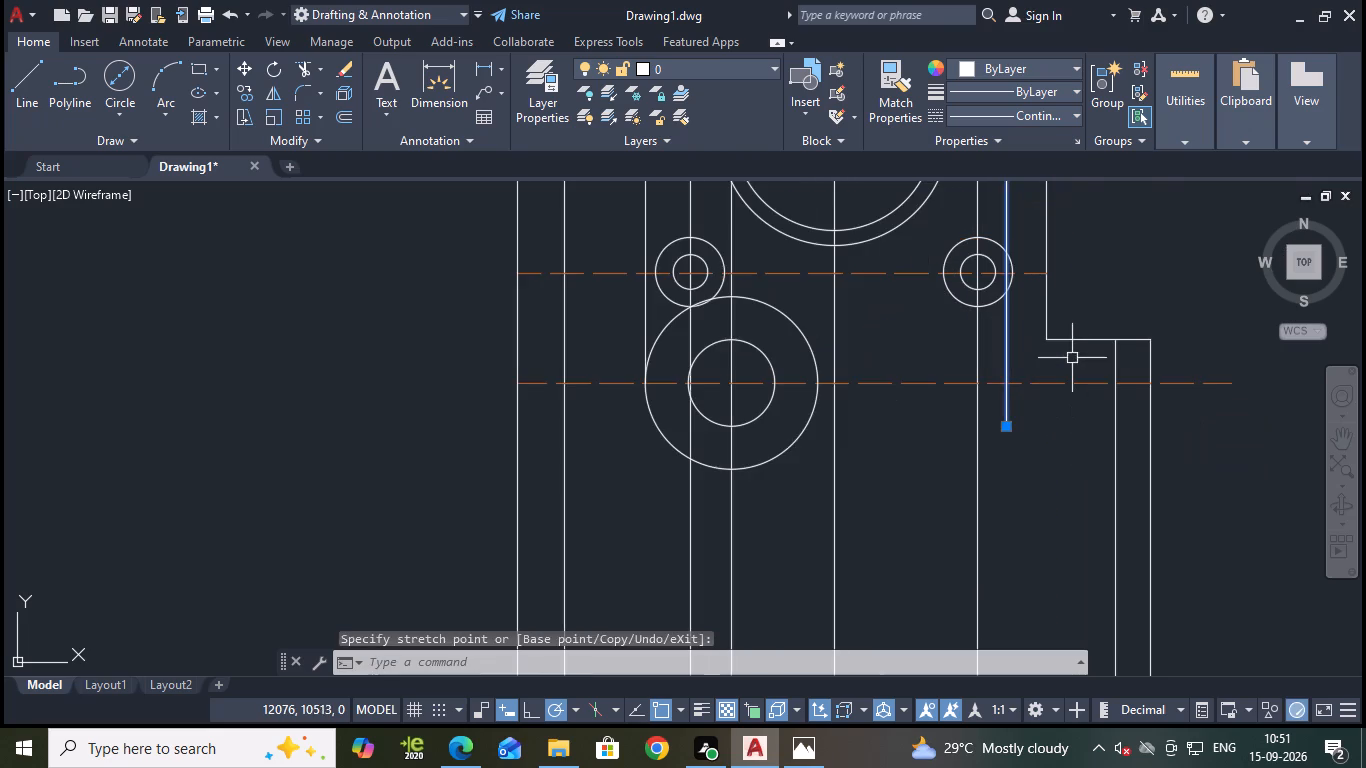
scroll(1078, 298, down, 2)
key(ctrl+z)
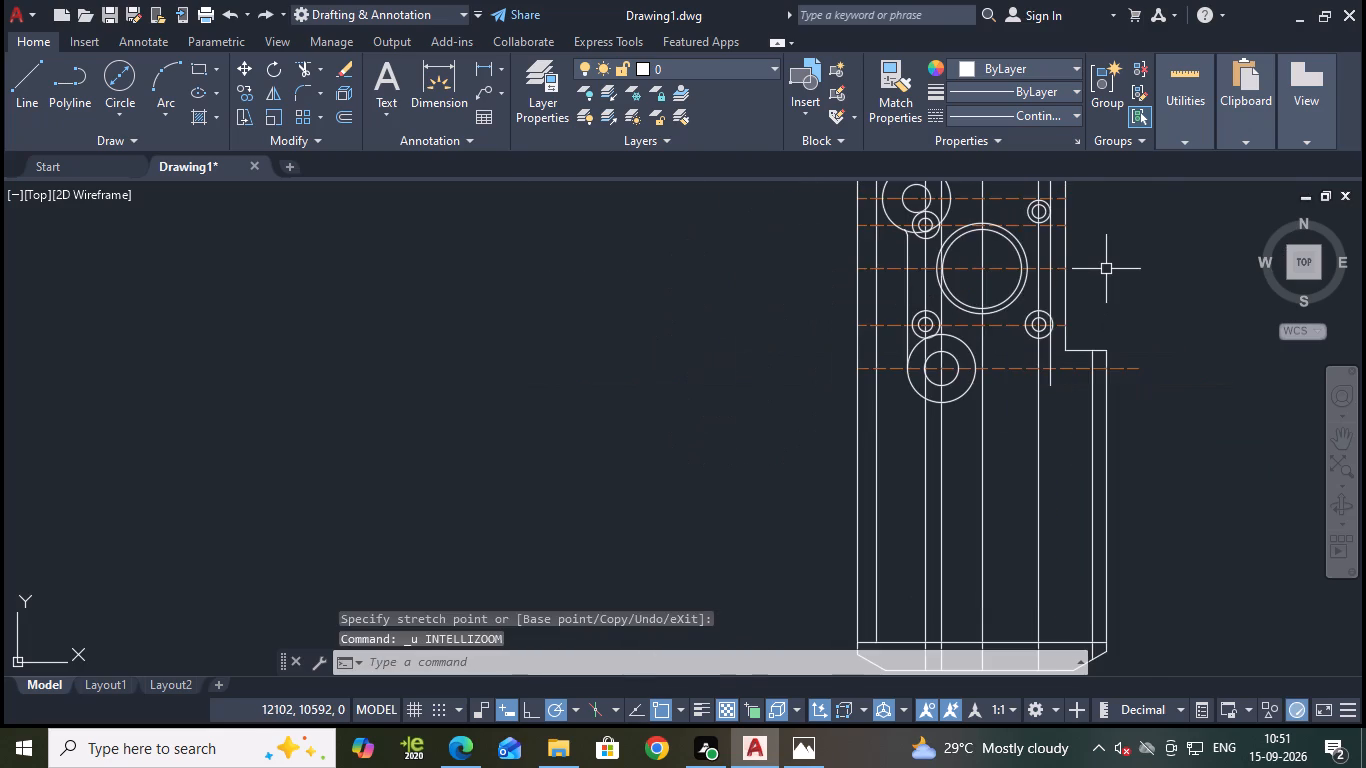
Erase the vertical tangent line running beside the right-hand pair of small circles.
middle_drag(1110, 277, 1070, 363)
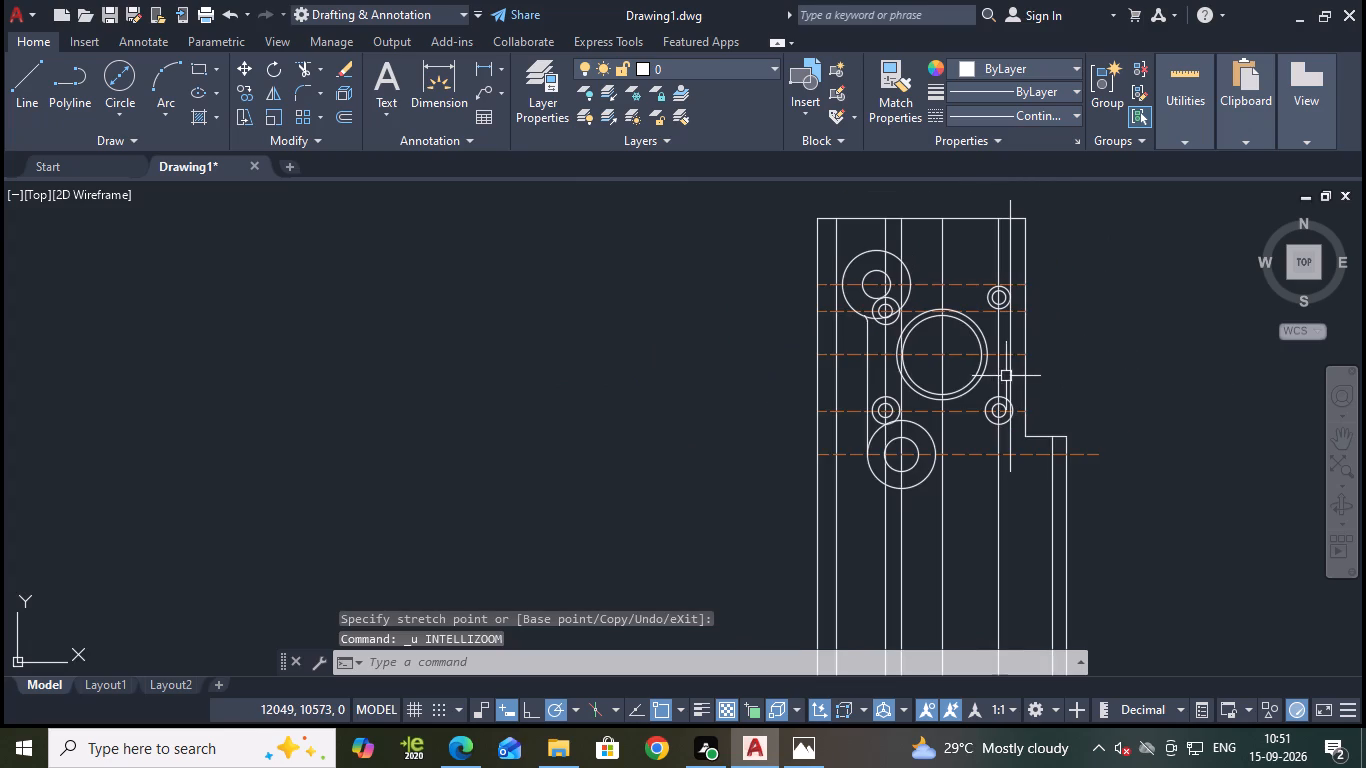
scroll(1018, 357, up, 2)
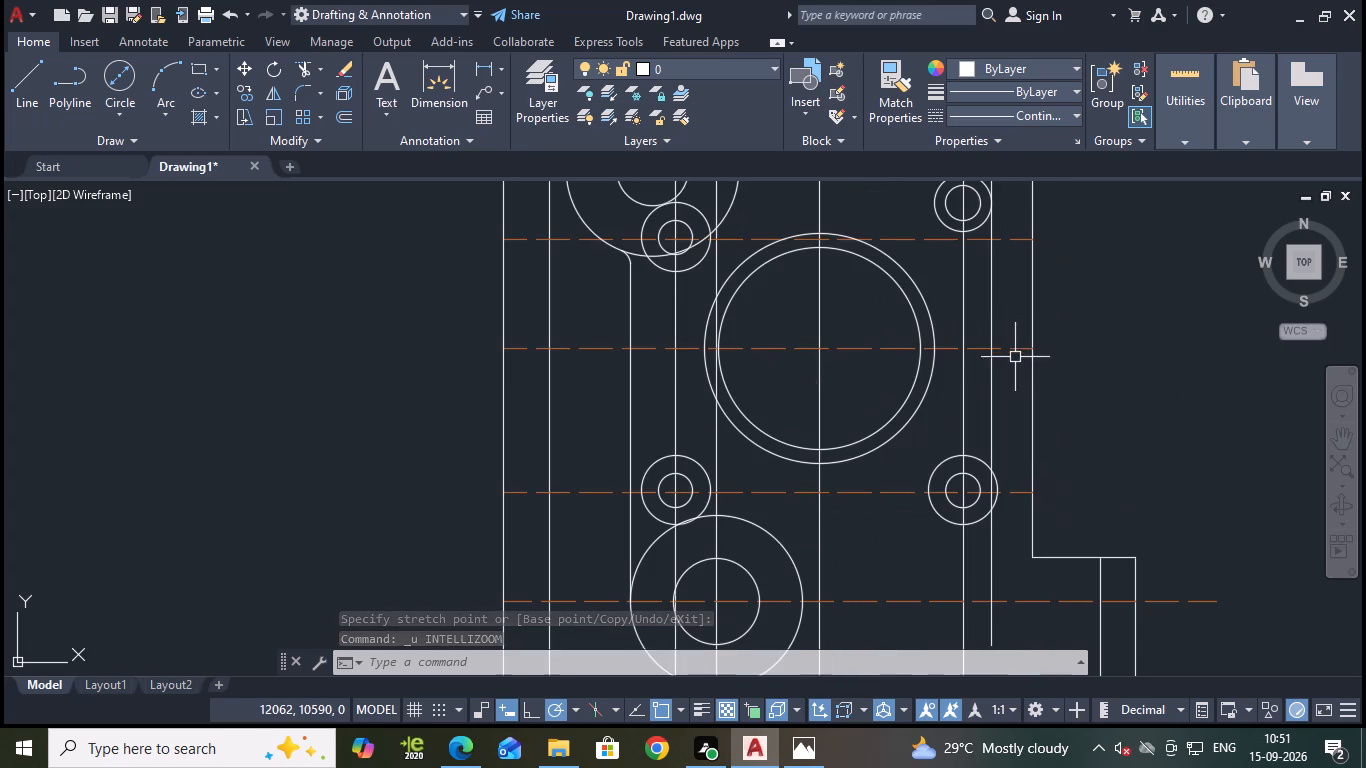
click(991, 413)
key(e)
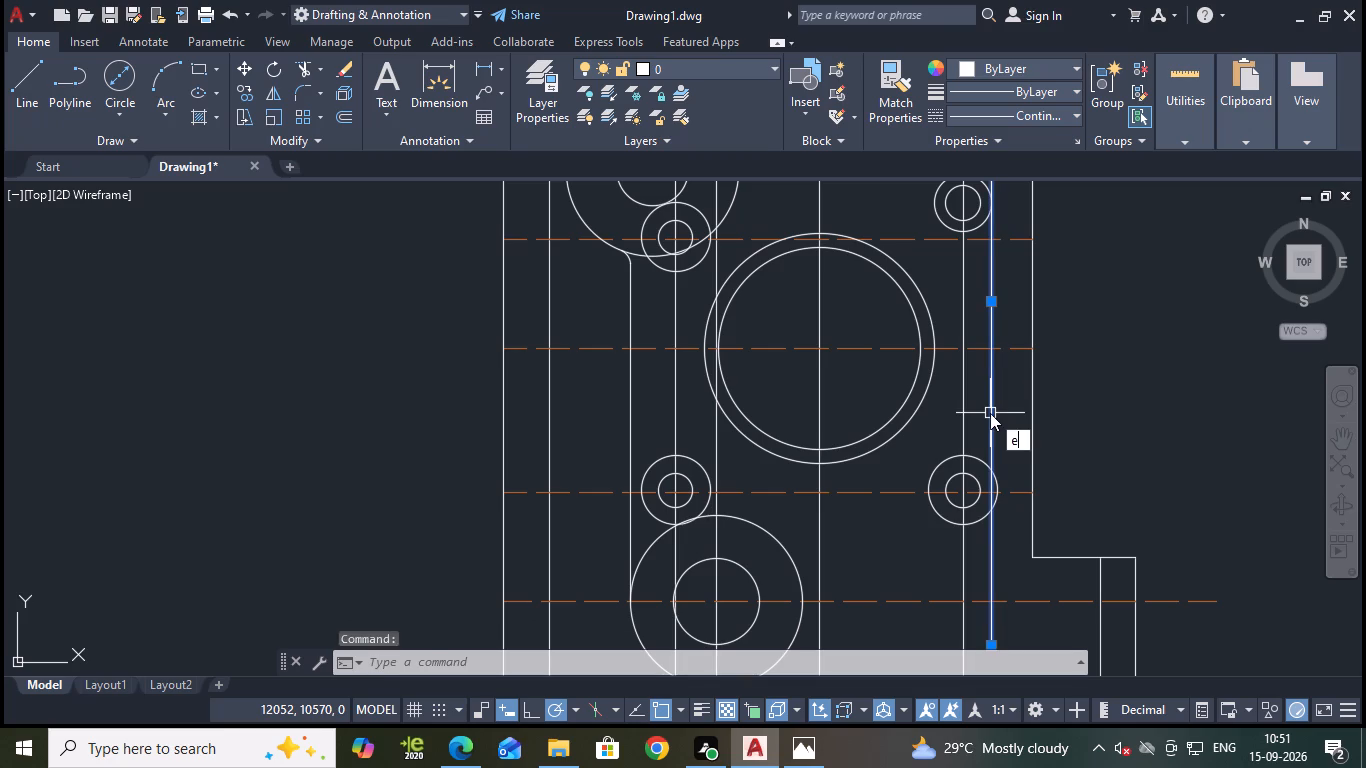
key(Return)
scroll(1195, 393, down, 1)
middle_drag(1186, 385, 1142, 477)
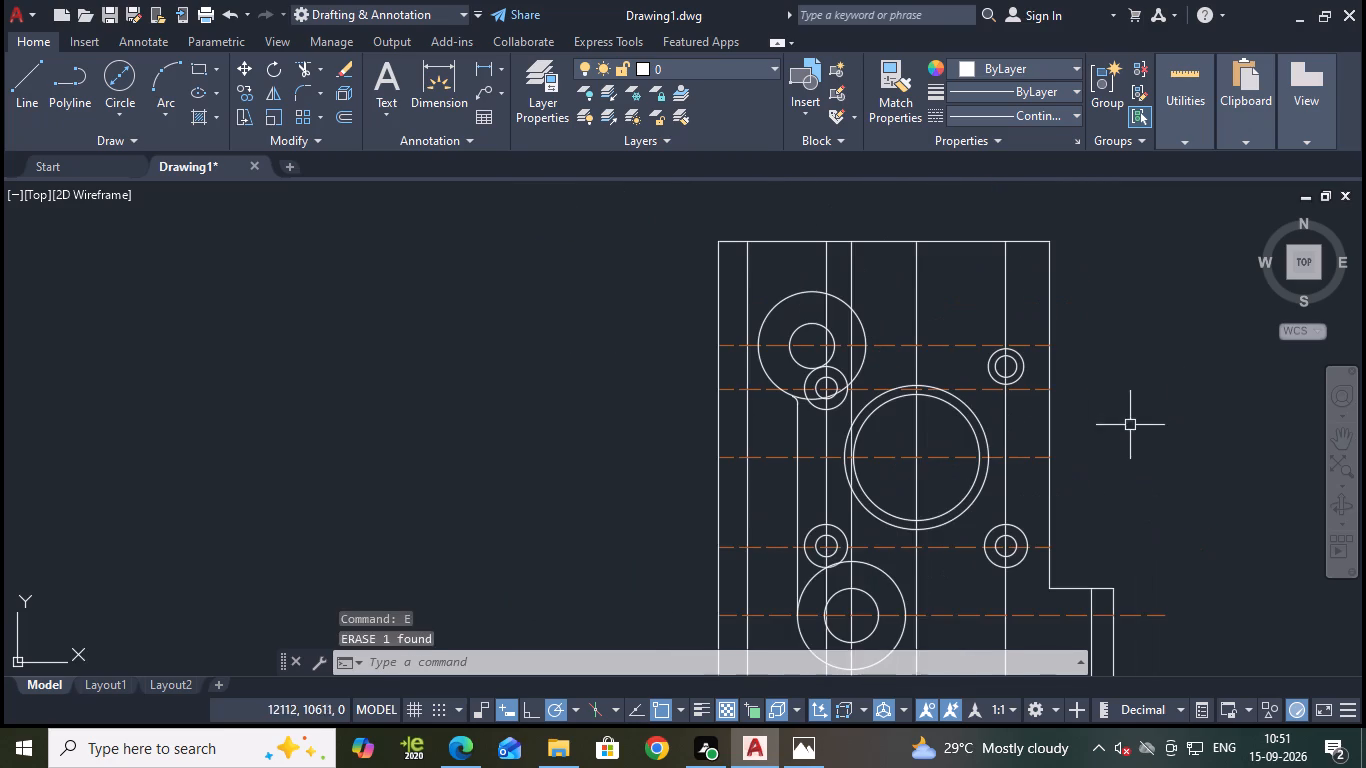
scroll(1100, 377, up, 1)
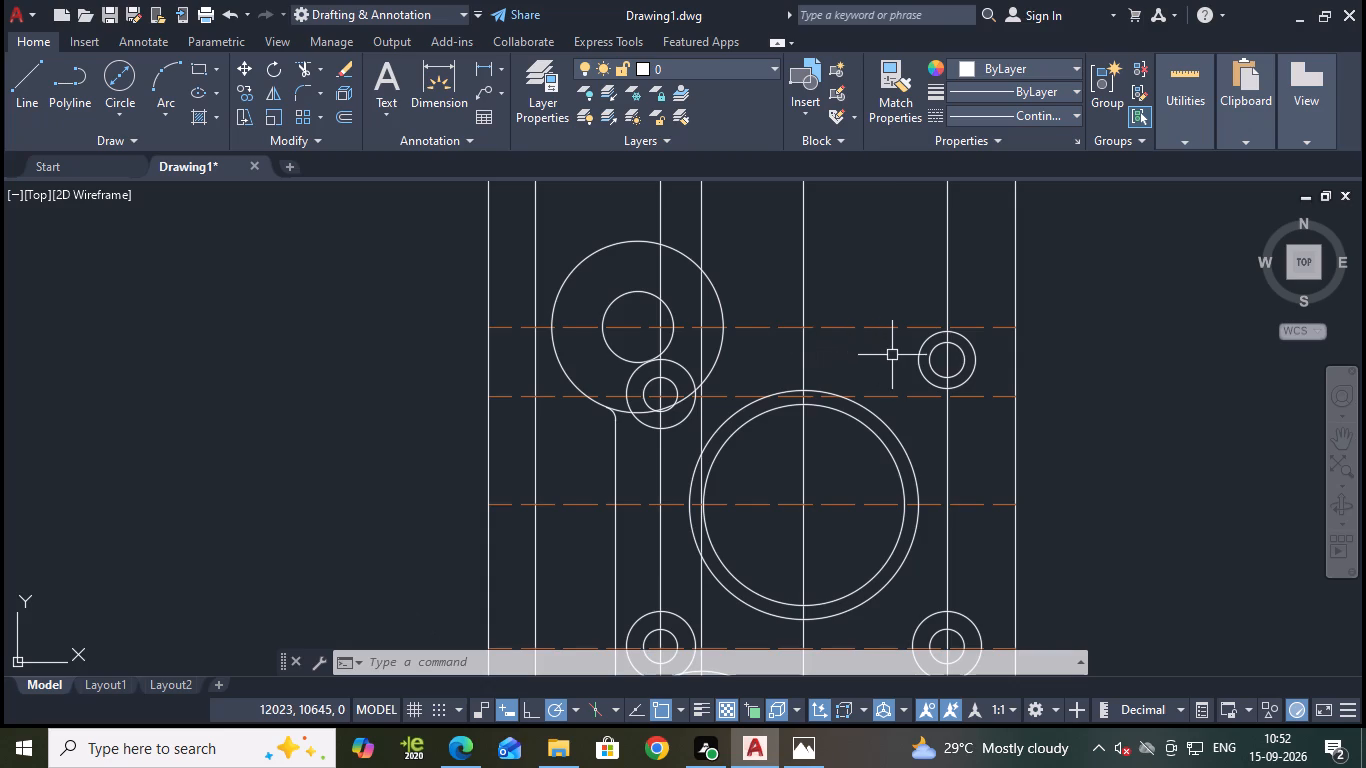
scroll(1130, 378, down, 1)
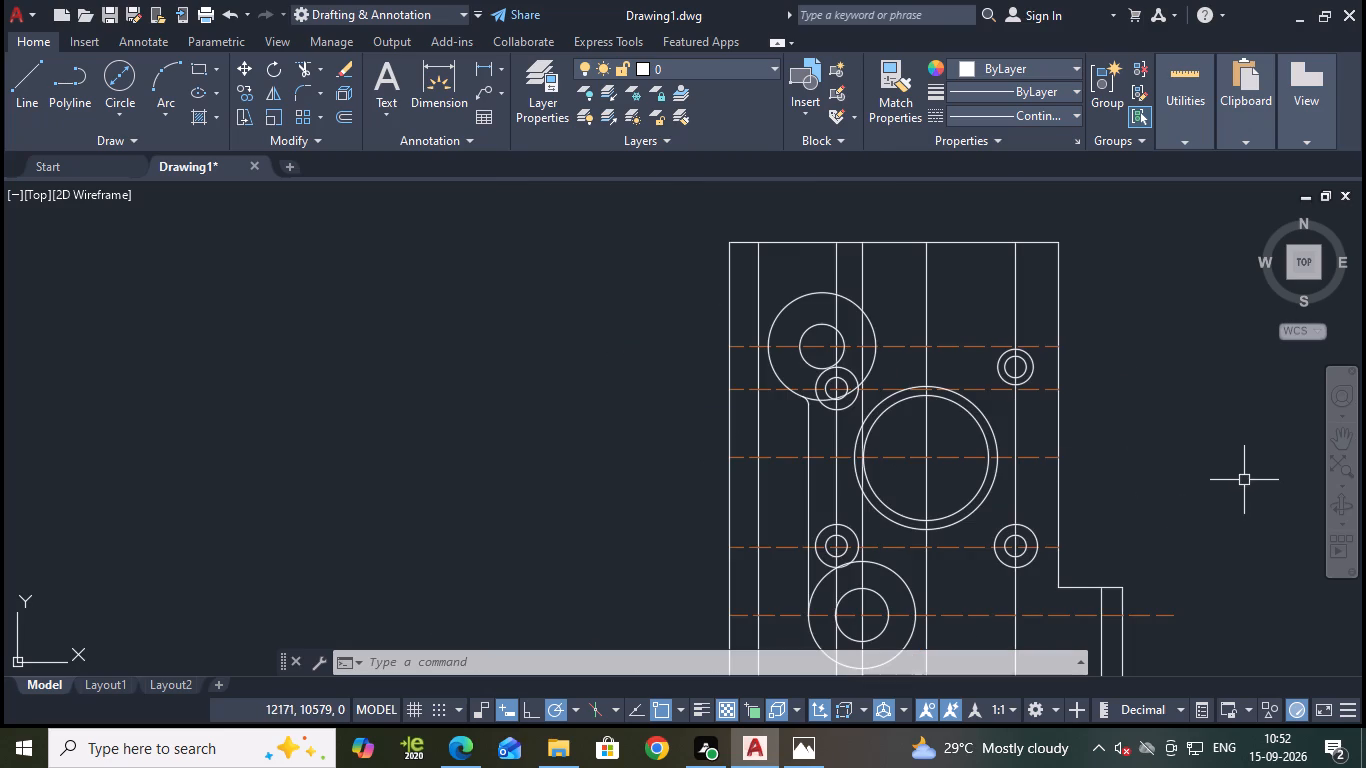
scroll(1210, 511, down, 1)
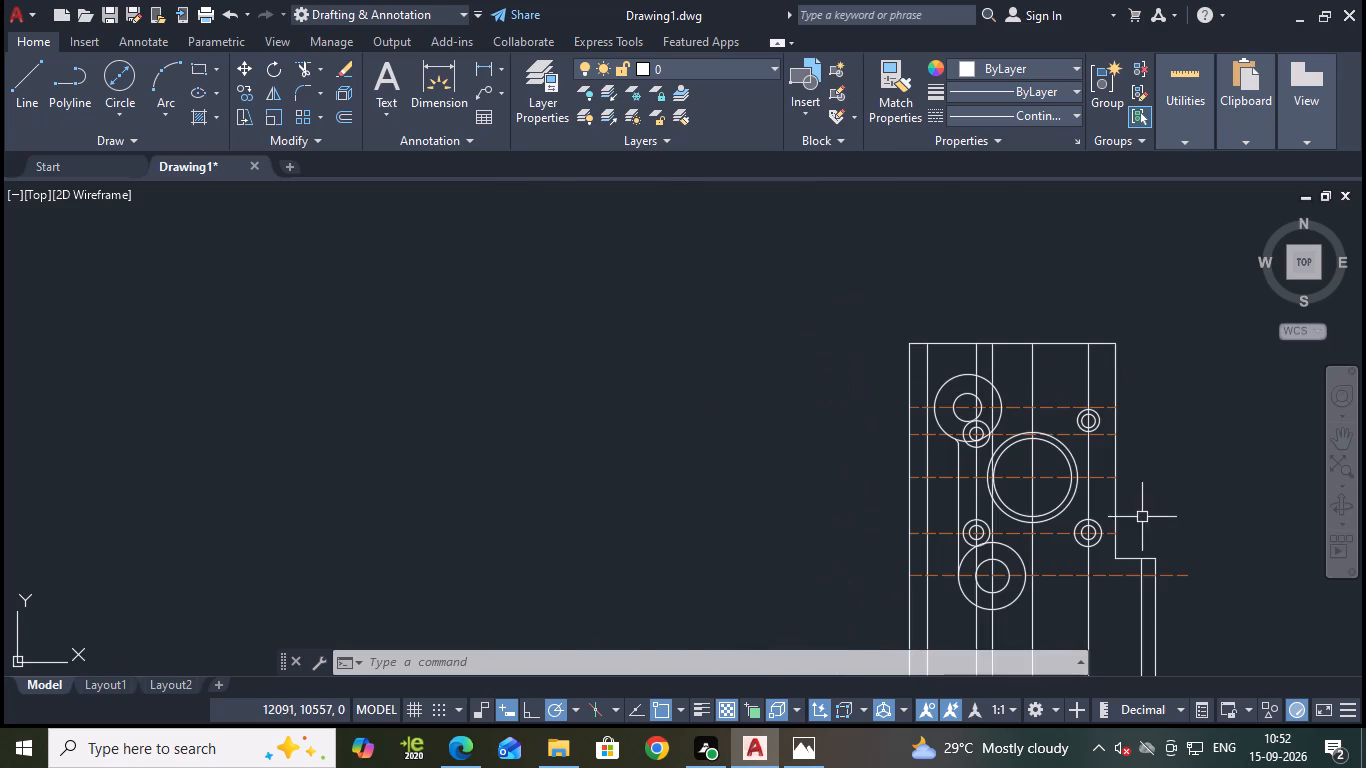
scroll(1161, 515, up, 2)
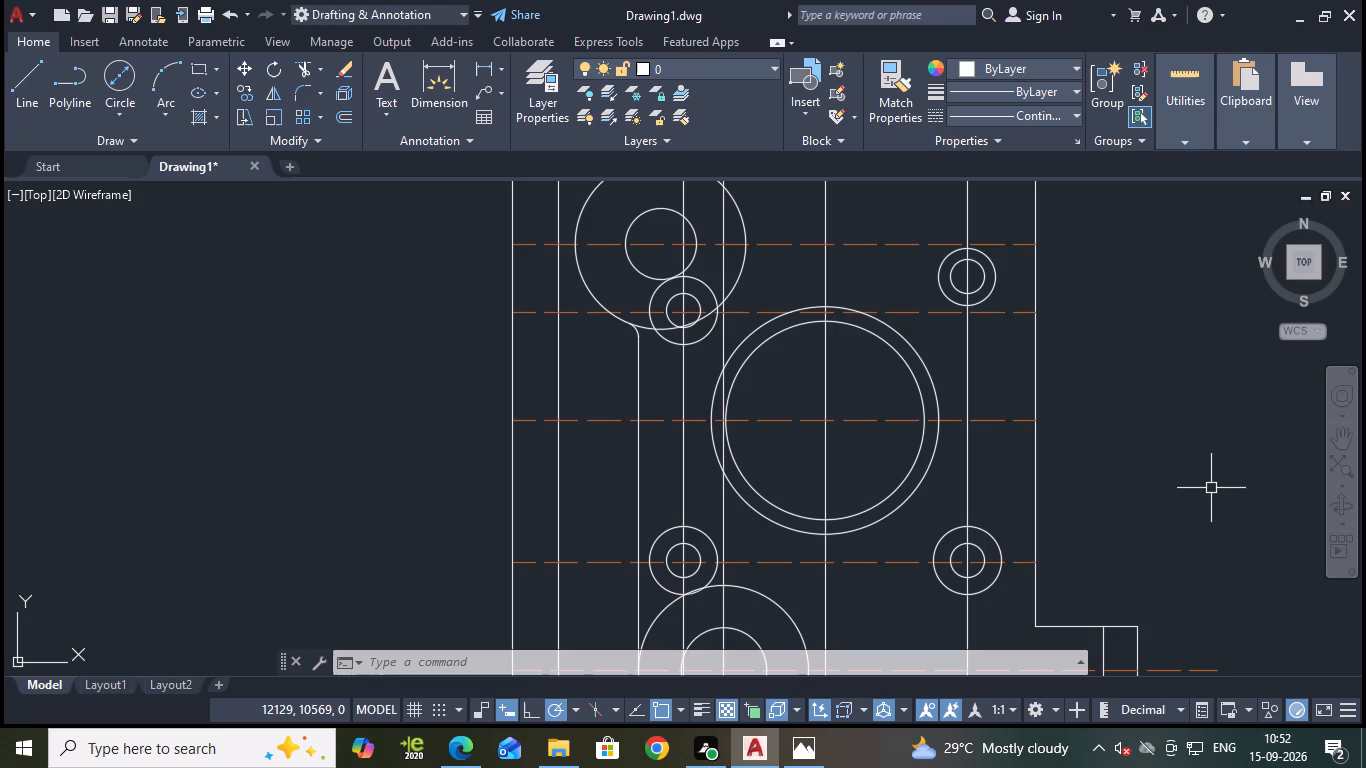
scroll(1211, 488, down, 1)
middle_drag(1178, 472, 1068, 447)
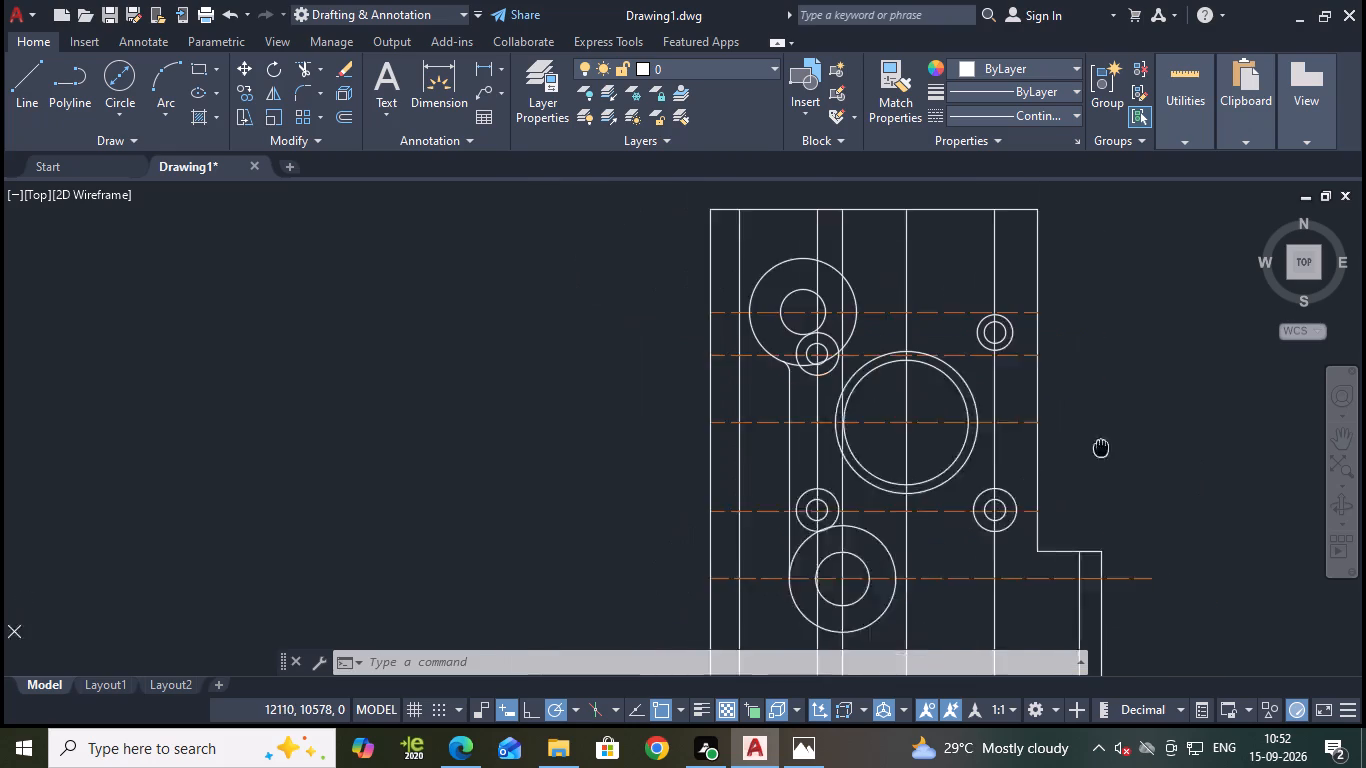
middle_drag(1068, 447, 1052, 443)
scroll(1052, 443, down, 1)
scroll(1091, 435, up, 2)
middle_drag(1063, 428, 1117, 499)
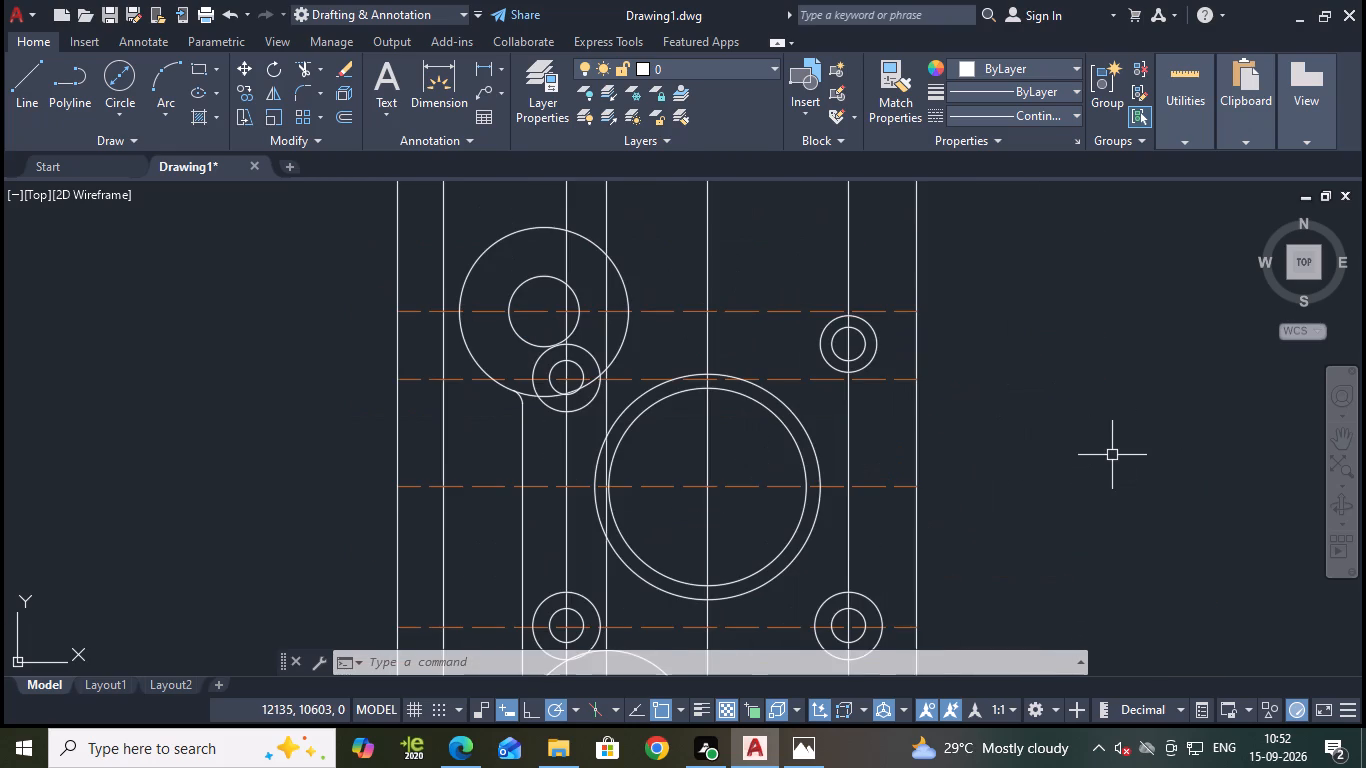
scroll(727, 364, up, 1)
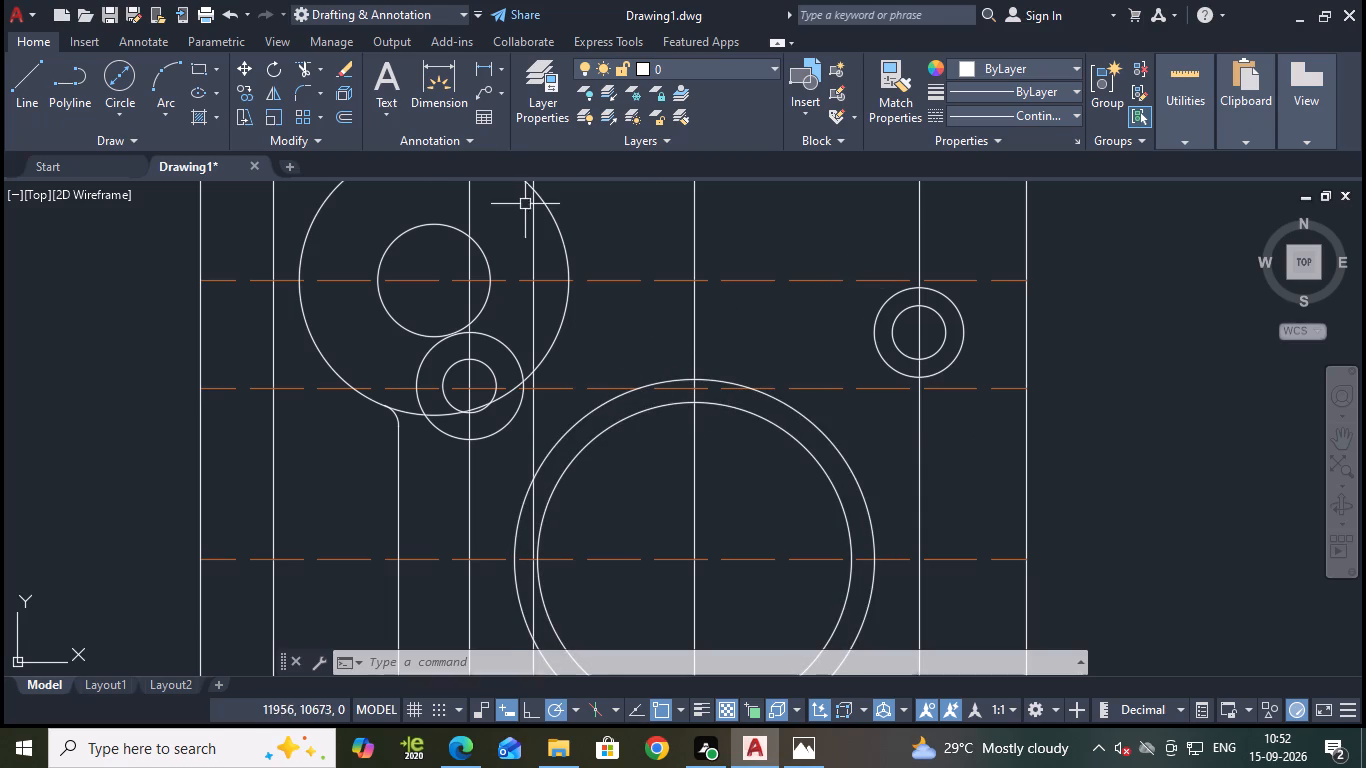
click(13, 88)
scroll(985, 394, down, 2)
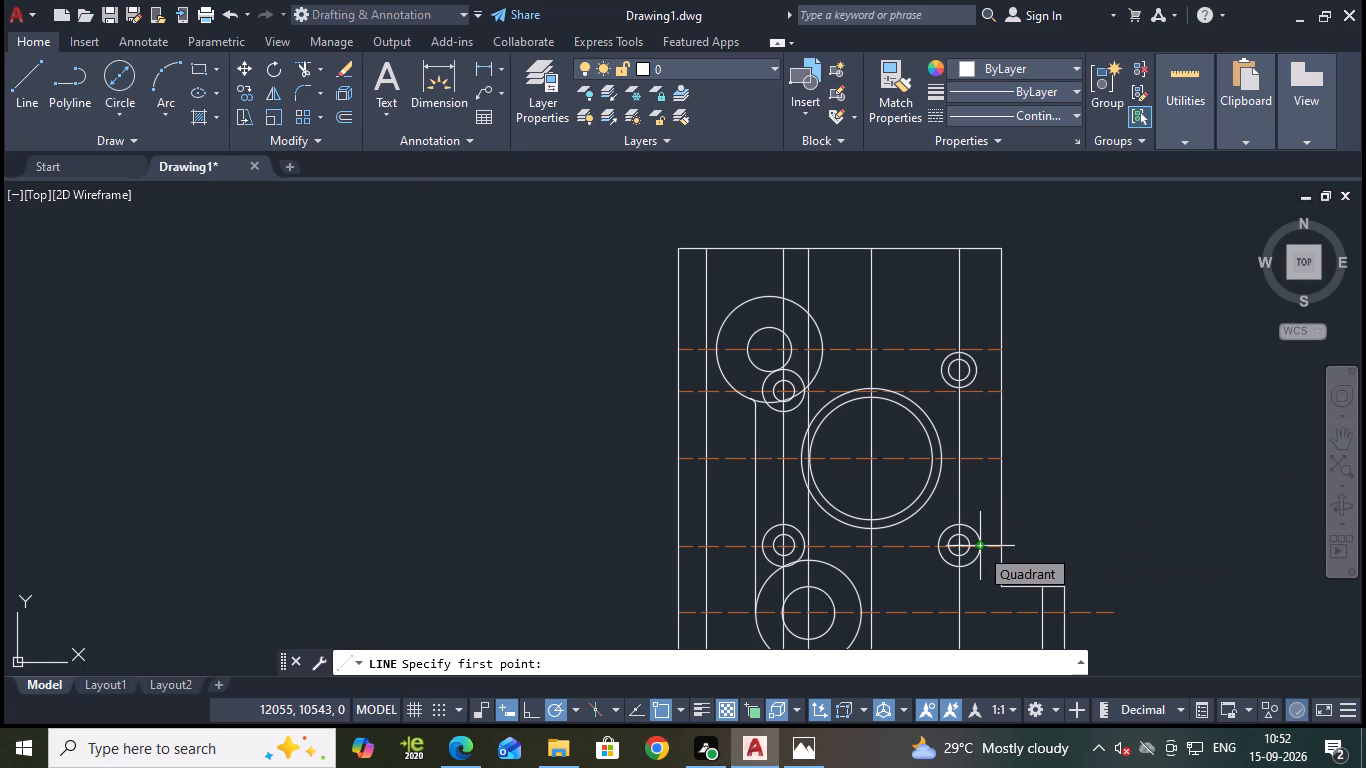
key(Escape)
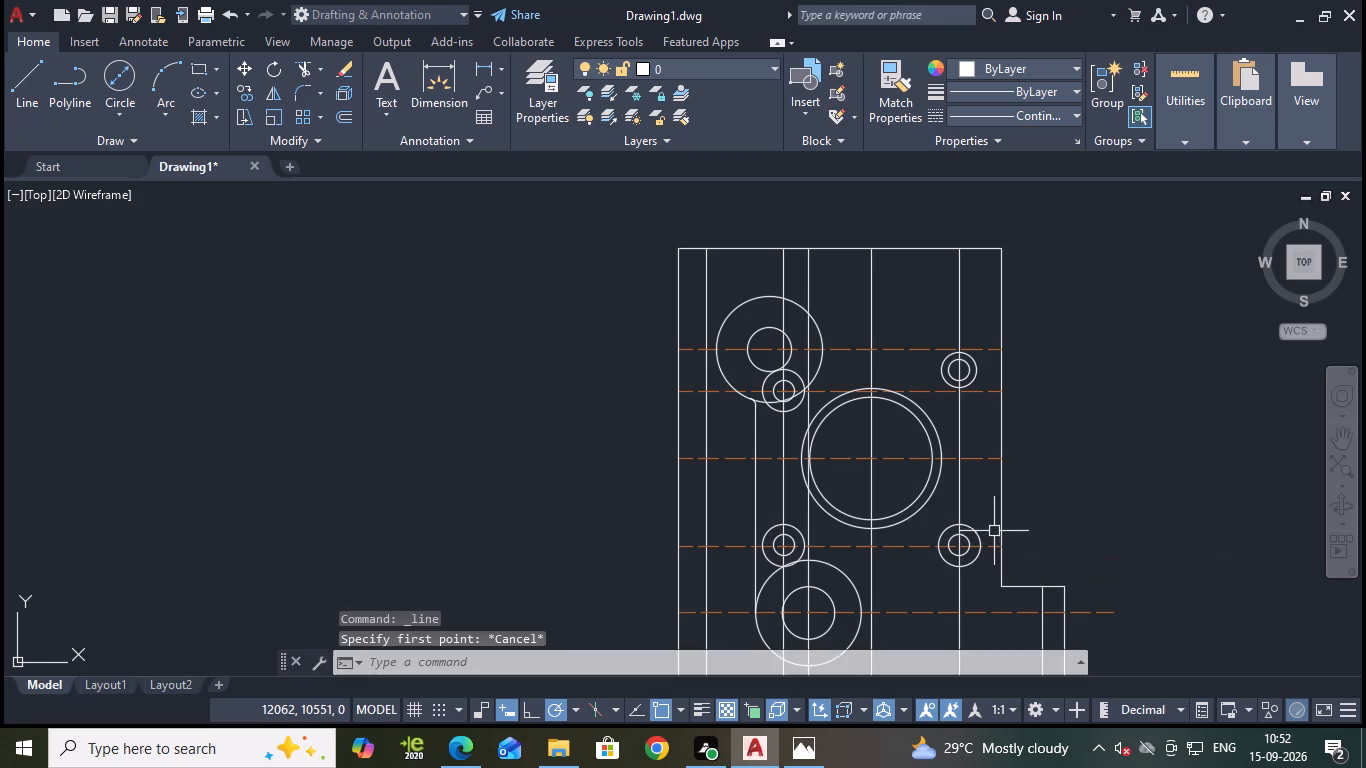
Erase the outer circle of the lower-right small concentric pair on the fourth dashed line.
middle_drag(1030, 523, 1084, 445)
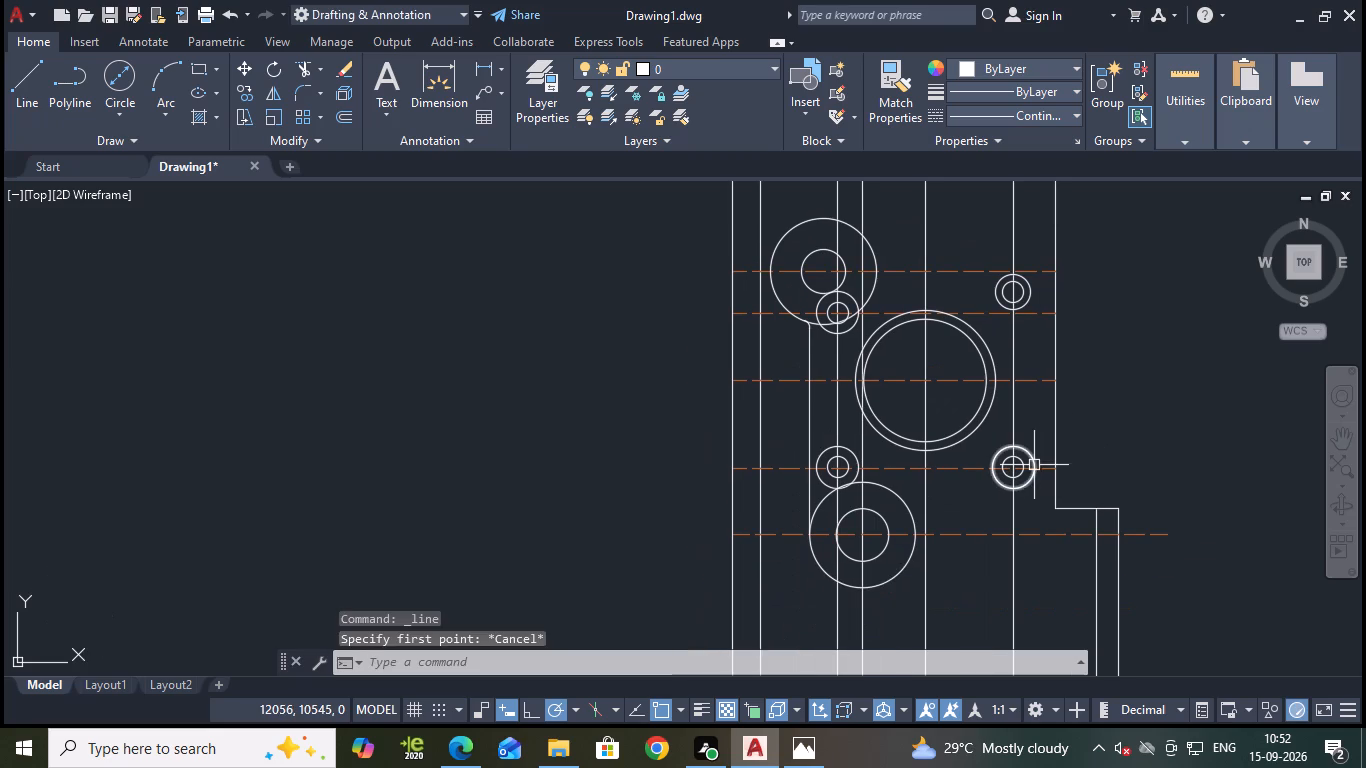
click(1033, 467)
key(e)
key(Return)
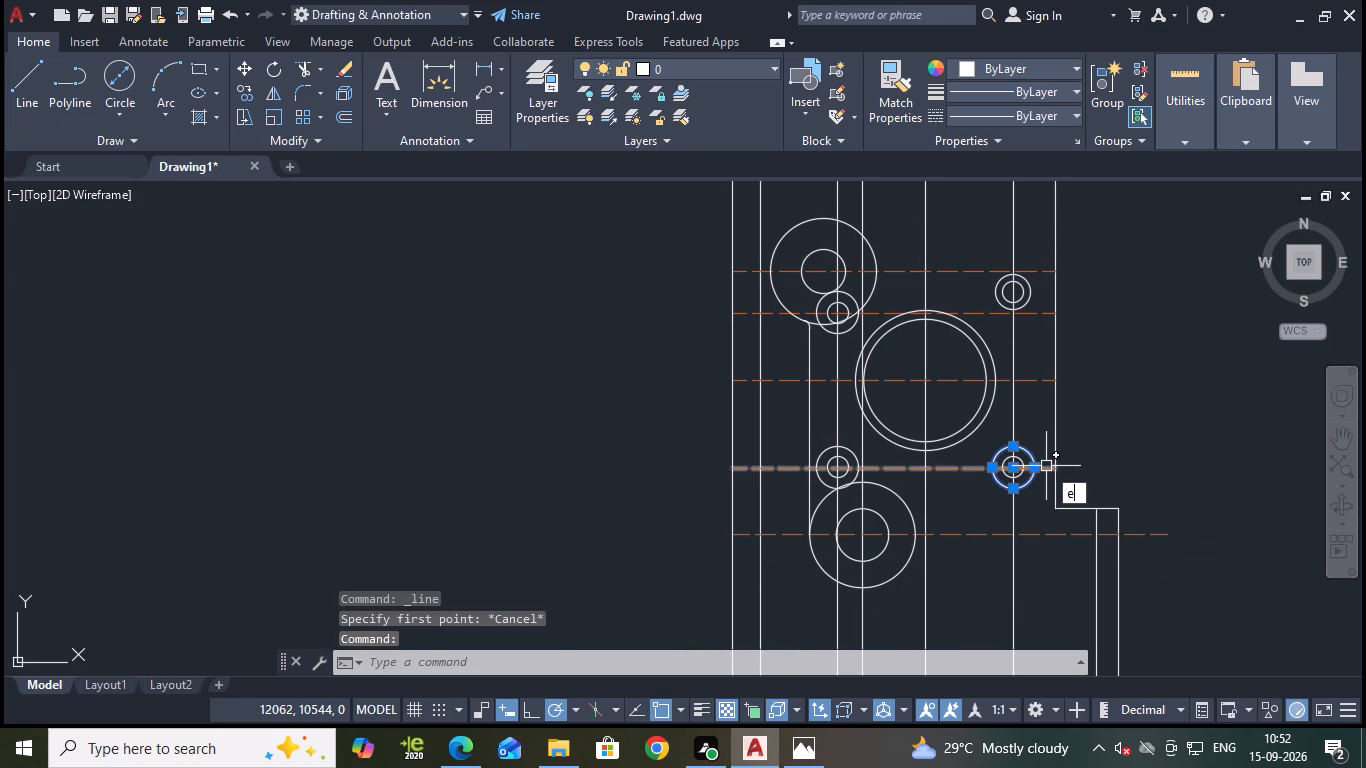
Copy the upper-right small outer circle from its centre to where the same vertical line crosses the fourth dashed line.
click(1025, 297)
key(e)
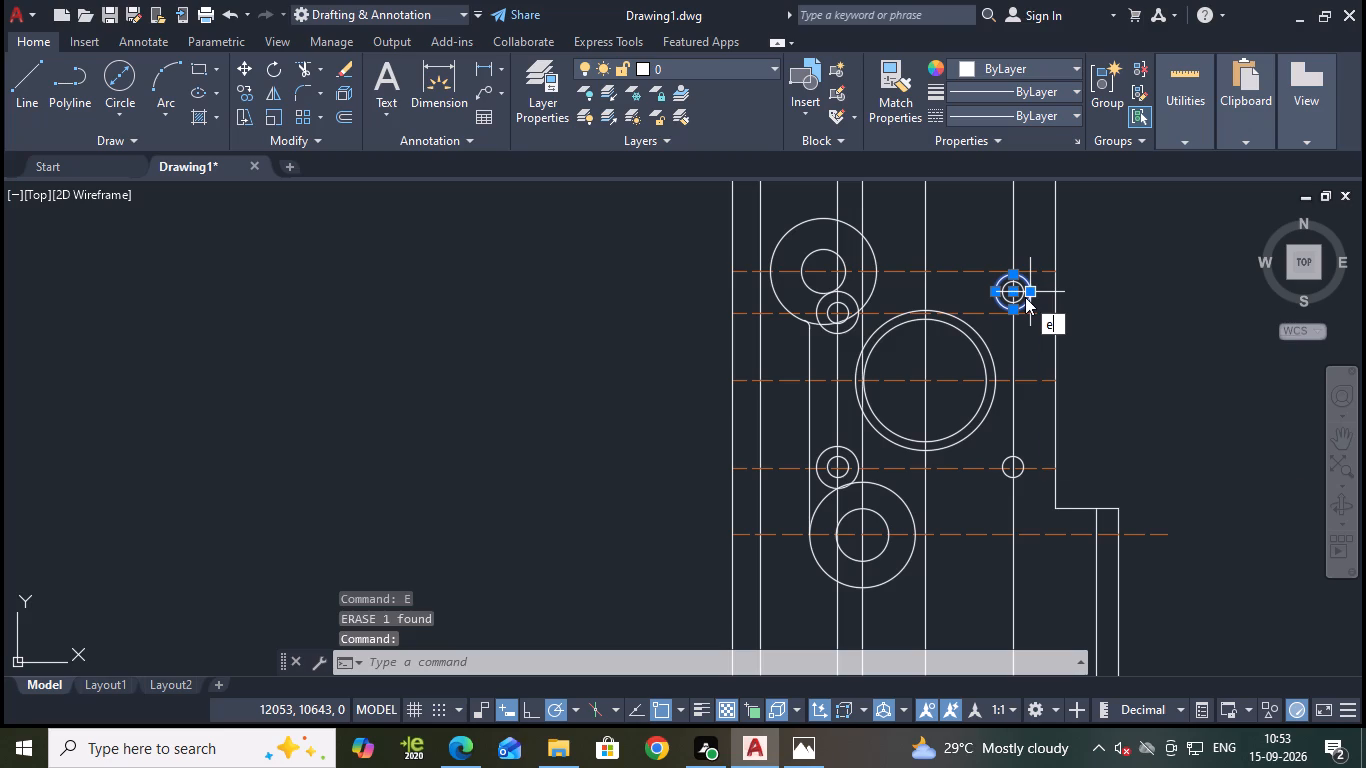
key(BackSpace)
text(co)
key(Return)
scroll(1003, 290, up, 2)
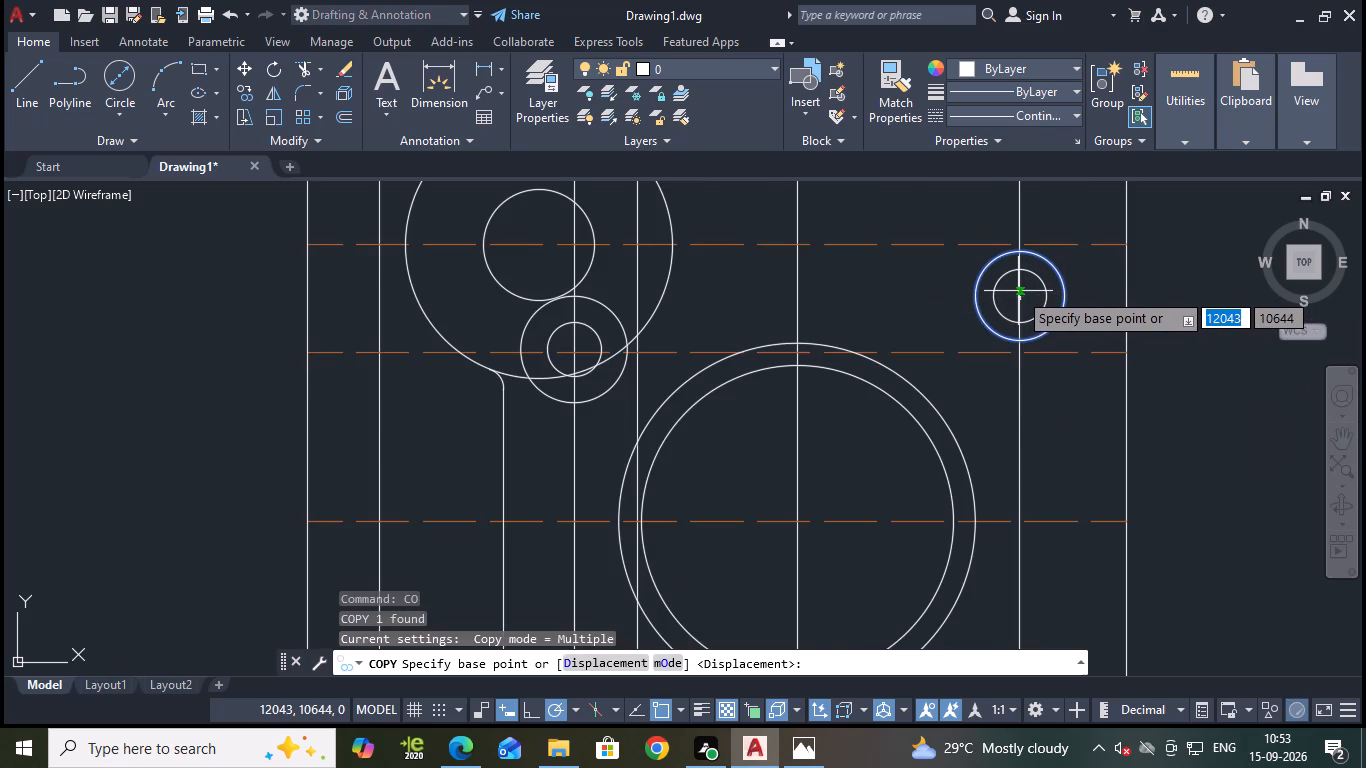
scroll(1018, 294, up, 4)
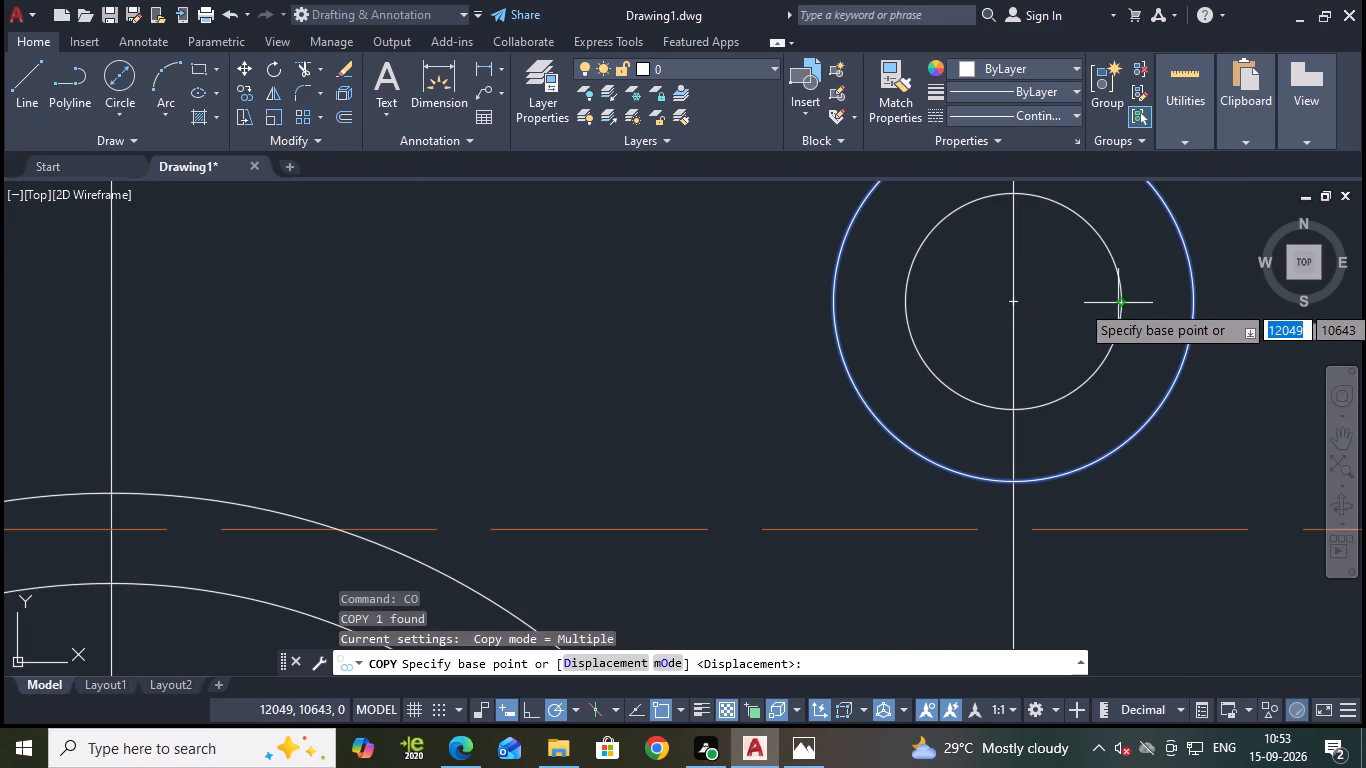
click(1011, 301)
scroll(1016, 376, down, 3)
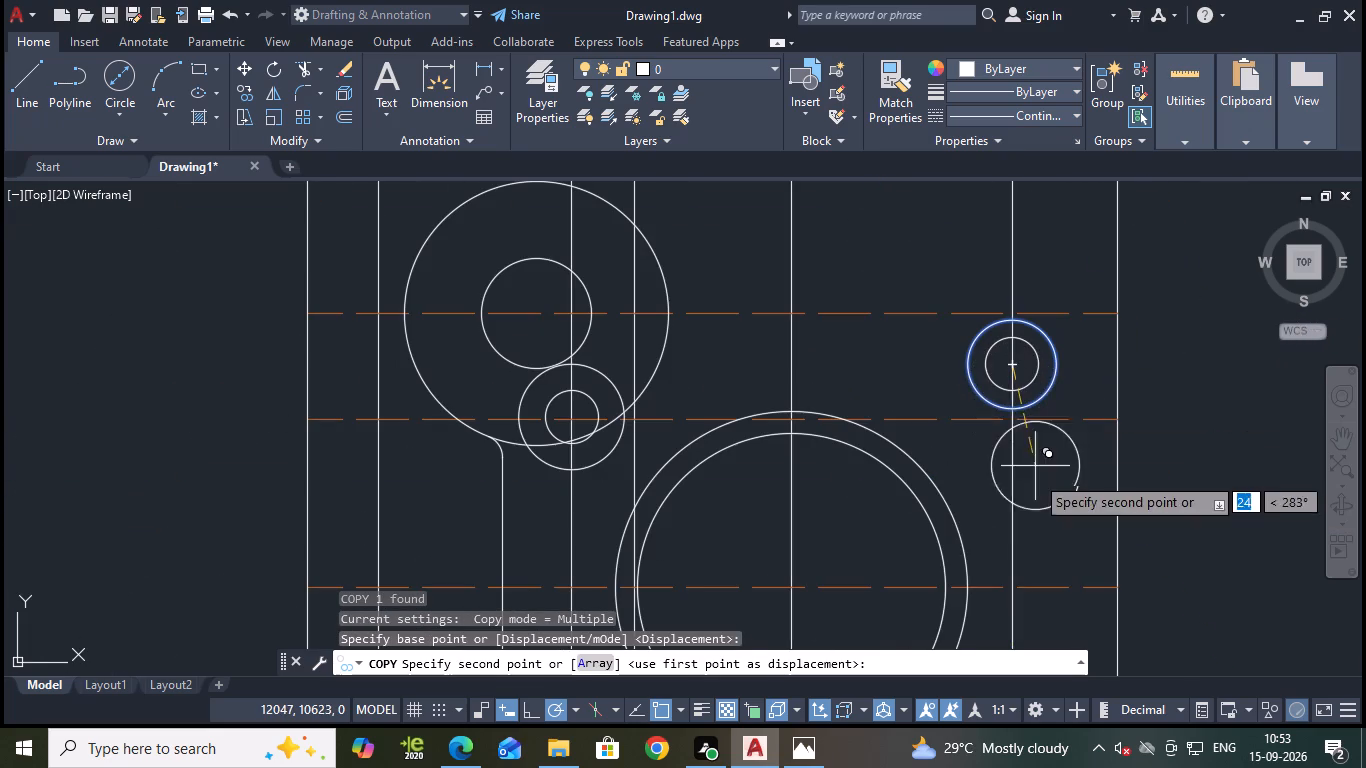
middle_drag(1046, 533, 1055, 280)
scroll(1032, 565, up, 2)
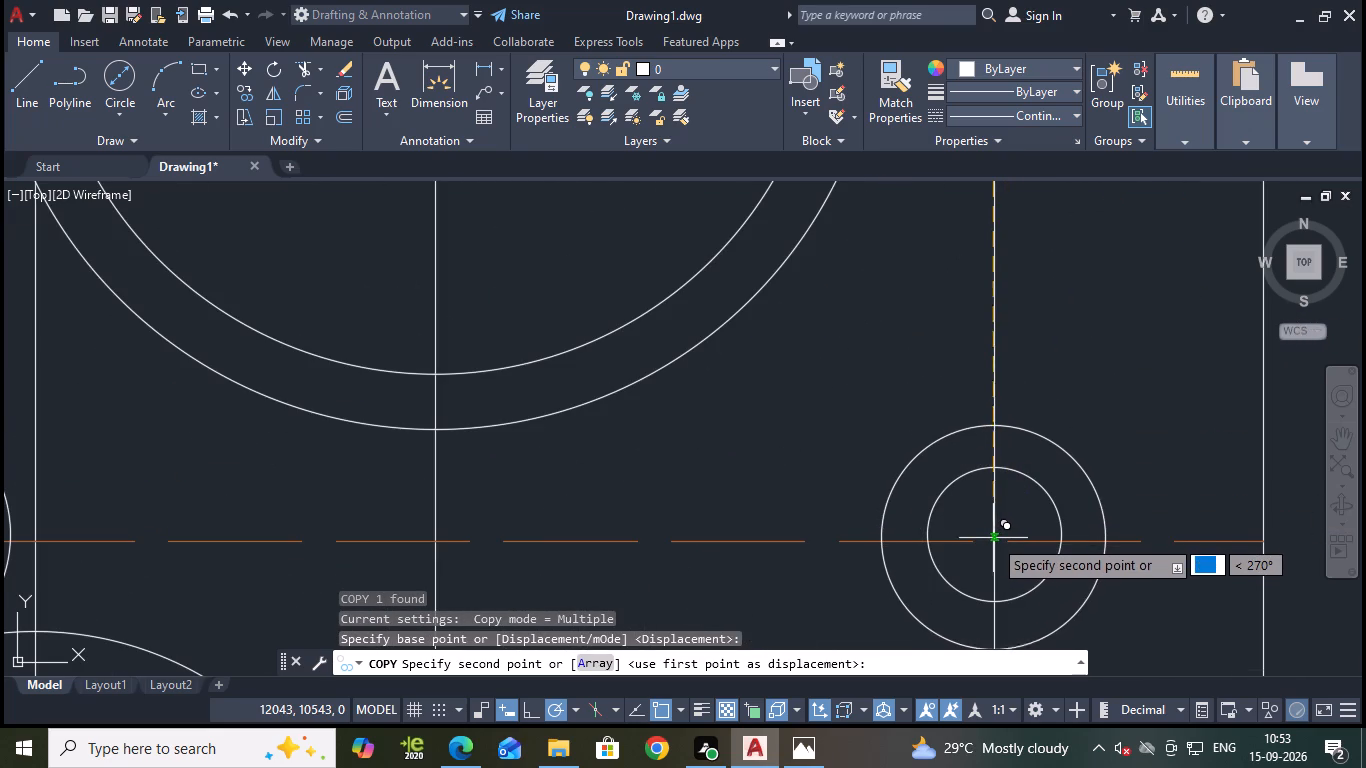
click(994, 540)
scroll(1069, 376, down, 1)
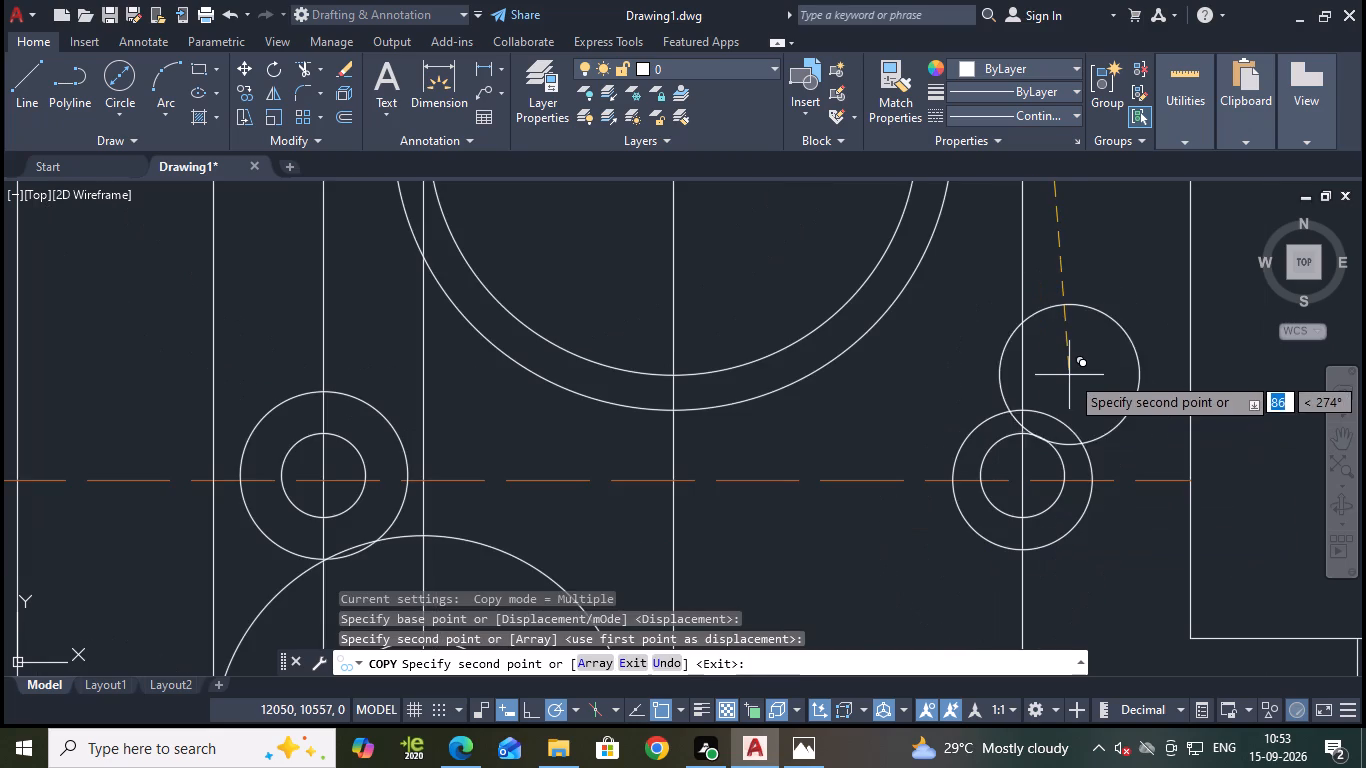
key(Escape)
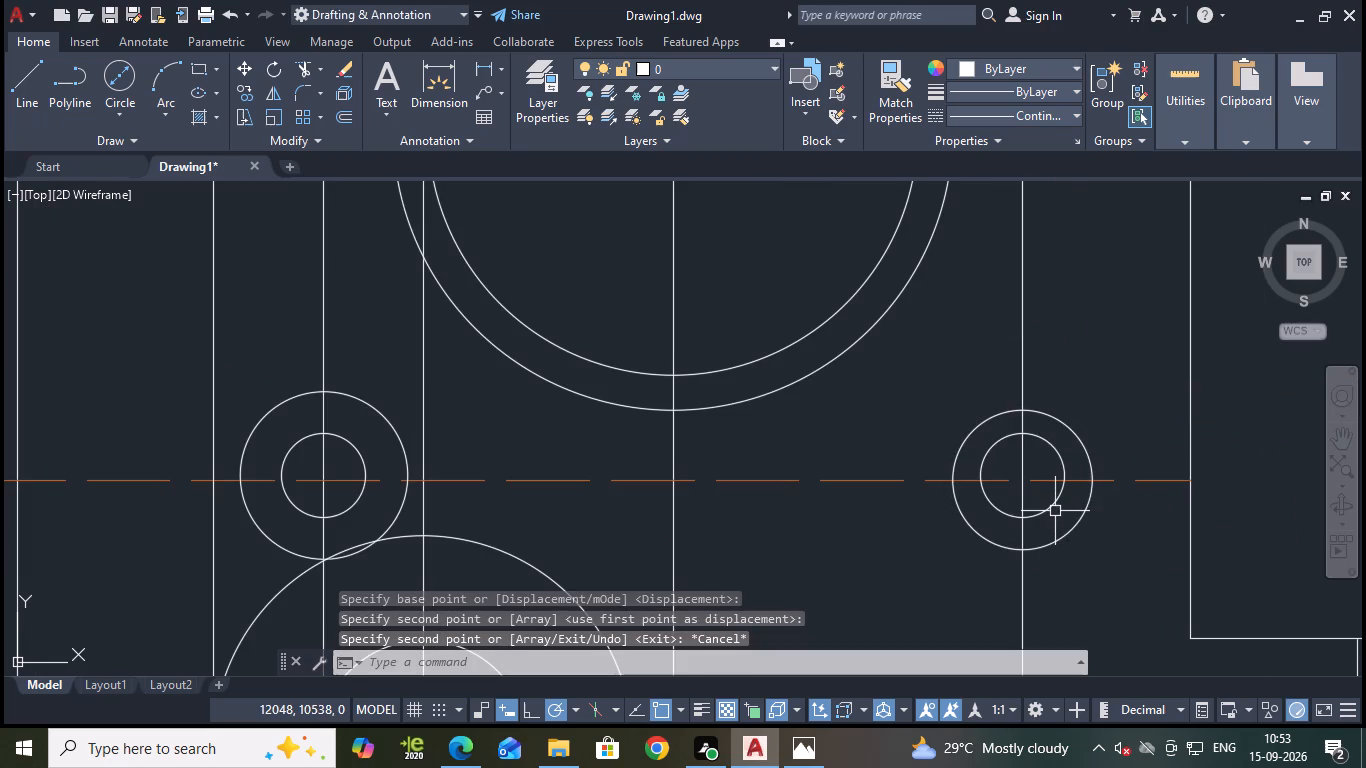
Erase both the inner circle and the copied outer circle at the right end of the fourth dashed line.
click(1052, 510)
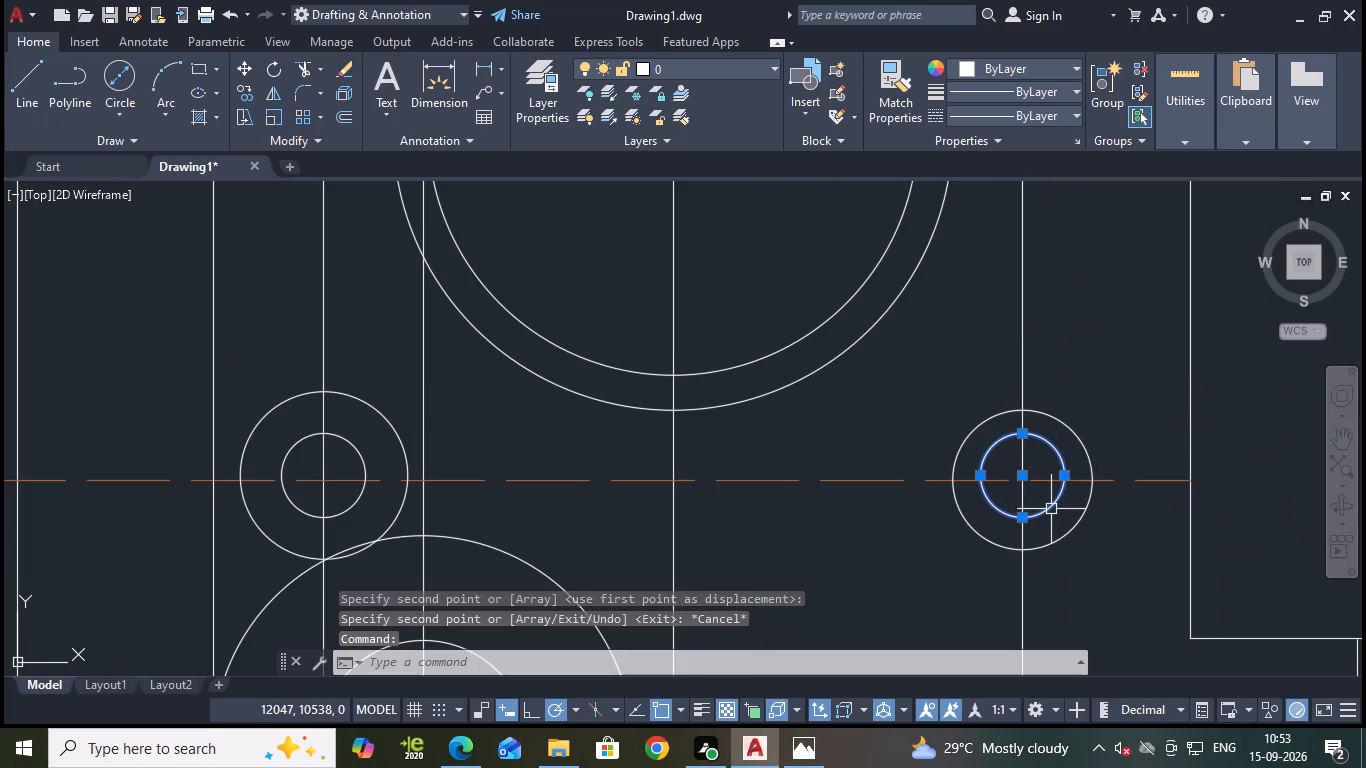
key(e)
key(Return)
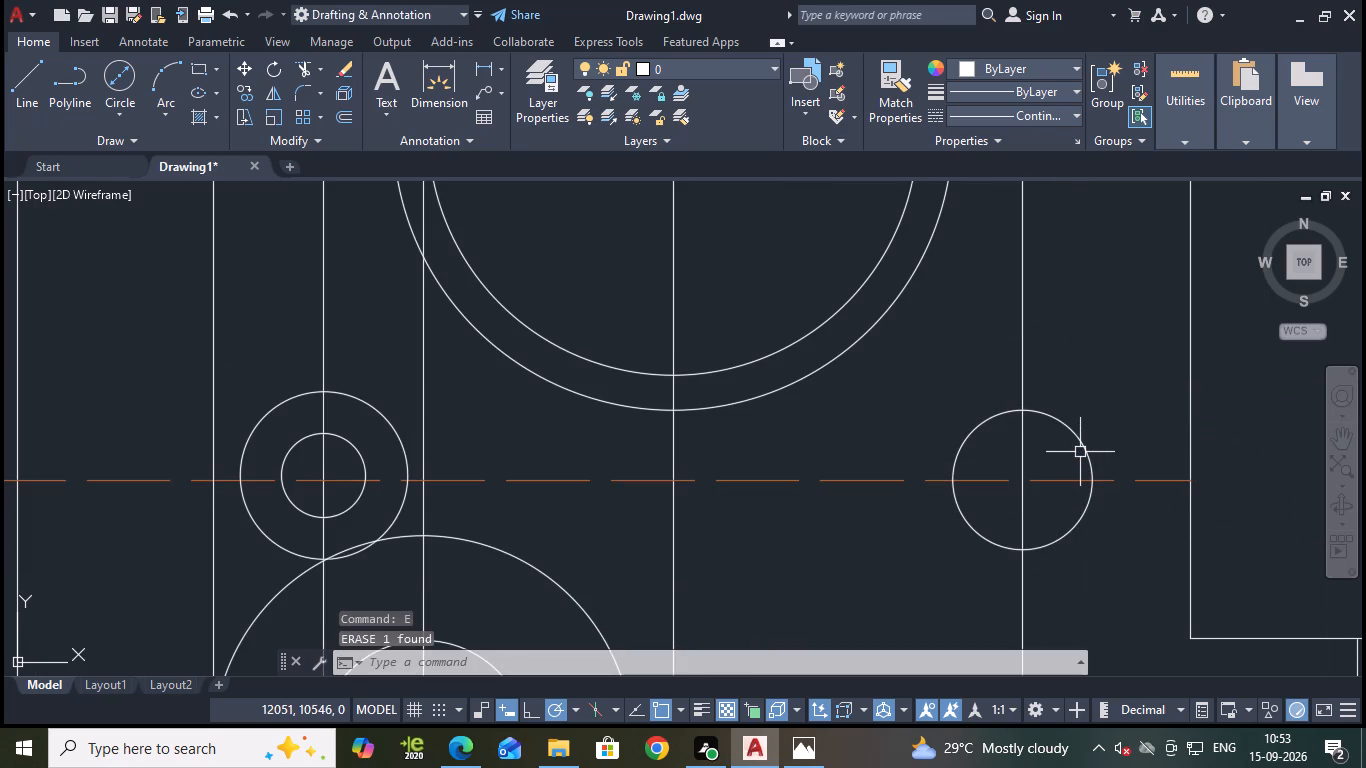
click(1084, 452)
key(e)
key(Return)
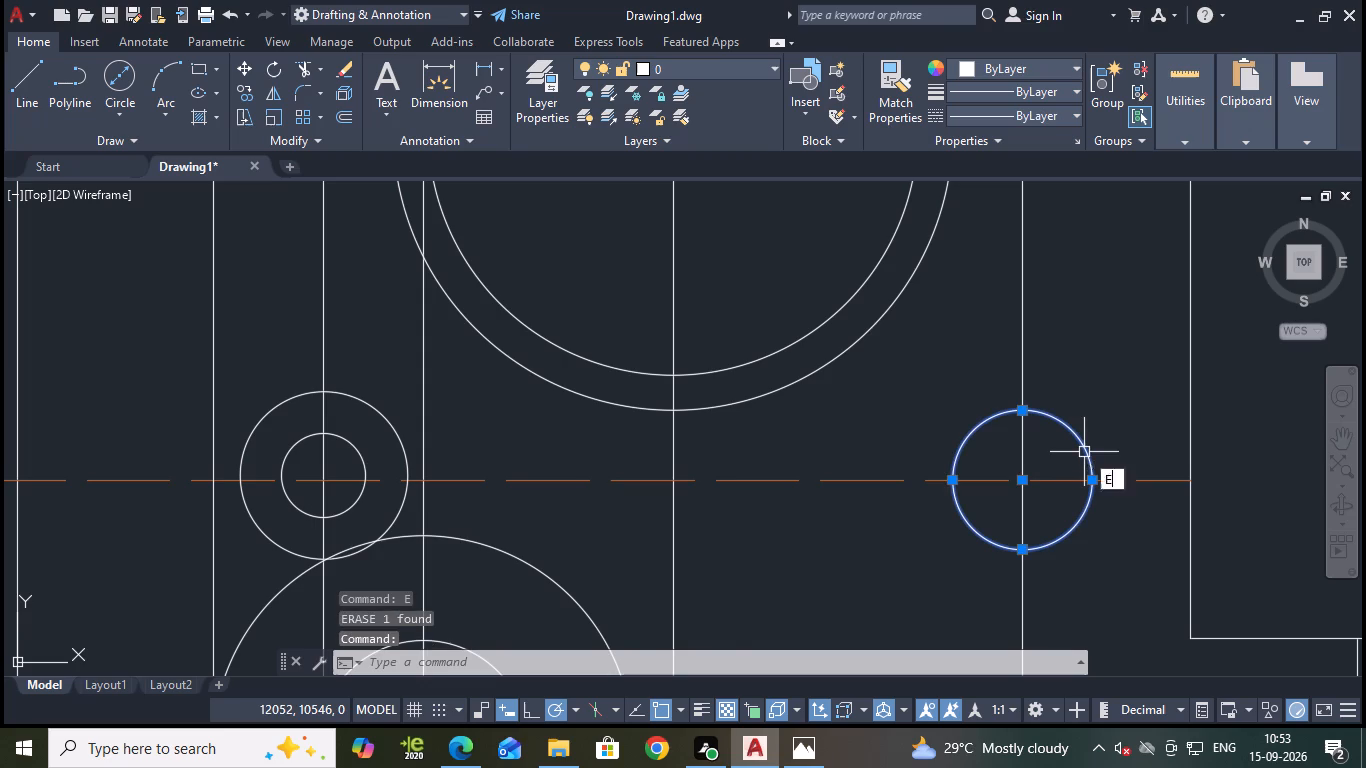
Copy the upper-right small concentric circle pair from its centre 100 mm straight down.
scroll(1084, 452, down, 3)
scroll(1093, 311, up, 2)
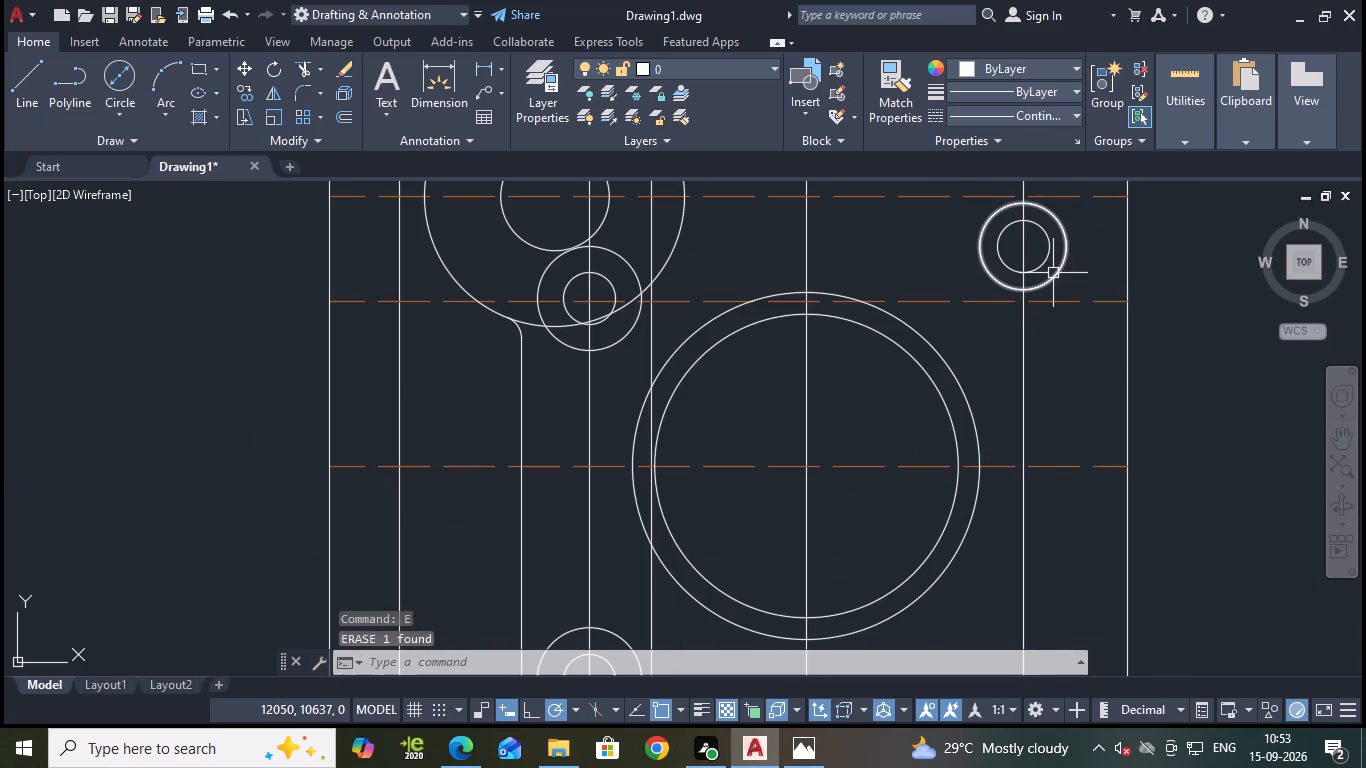
click(1054, 273)
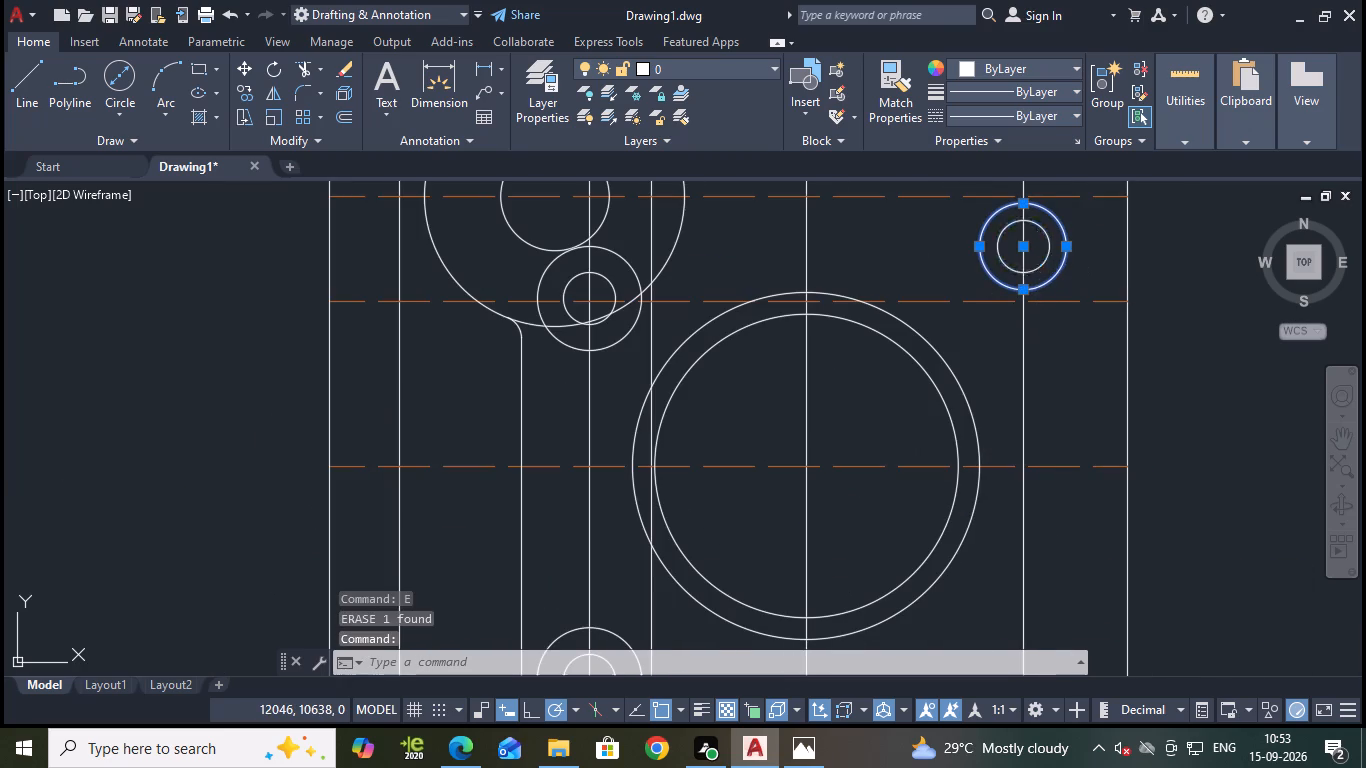
click(1037, 267)
text(co)
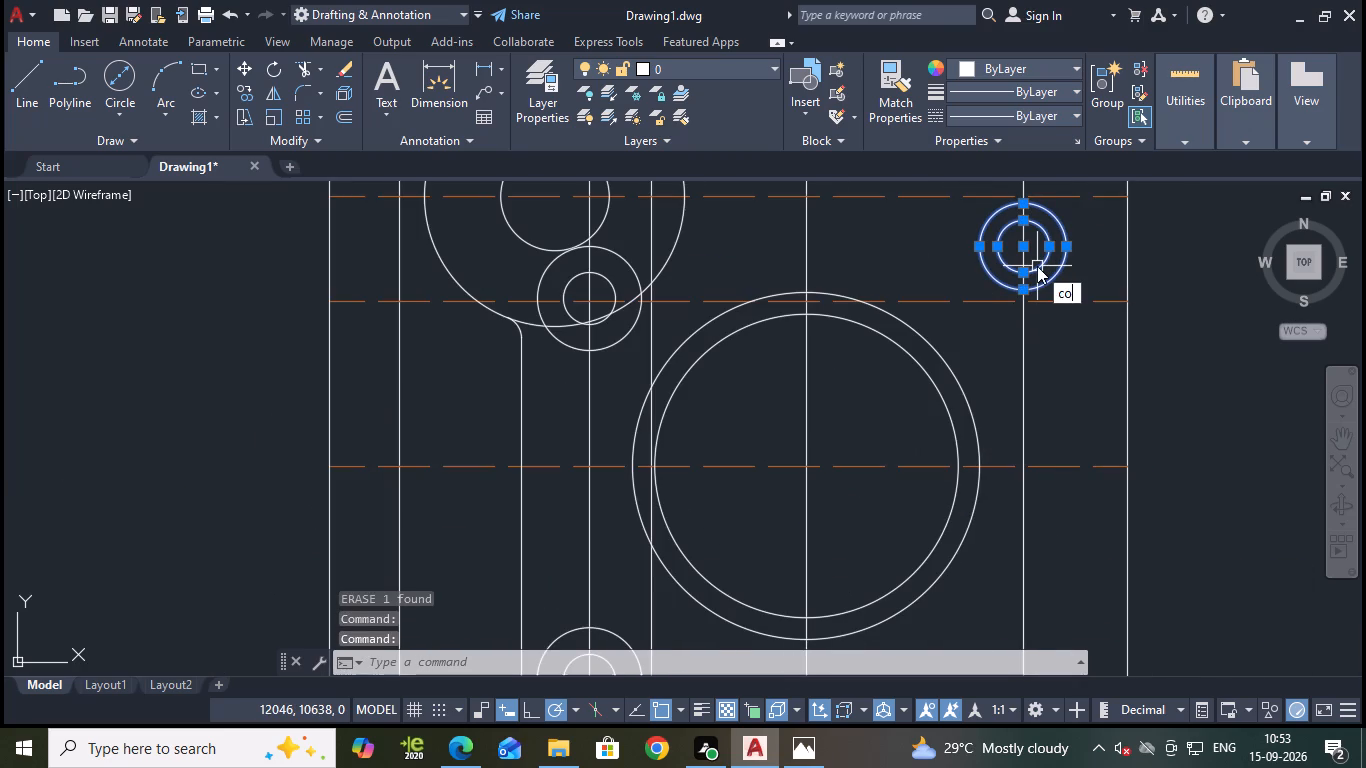
key(Return)
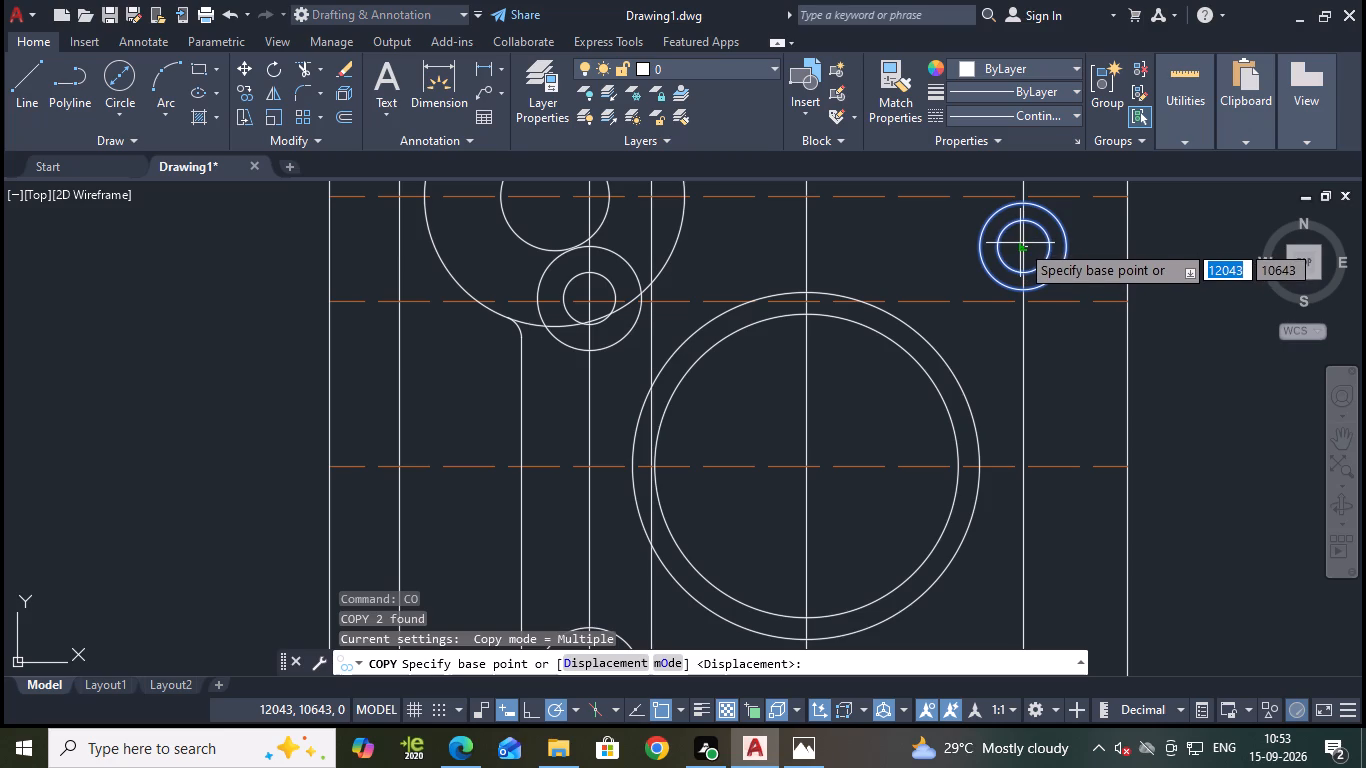
scroll(1026, 244, up, 3)
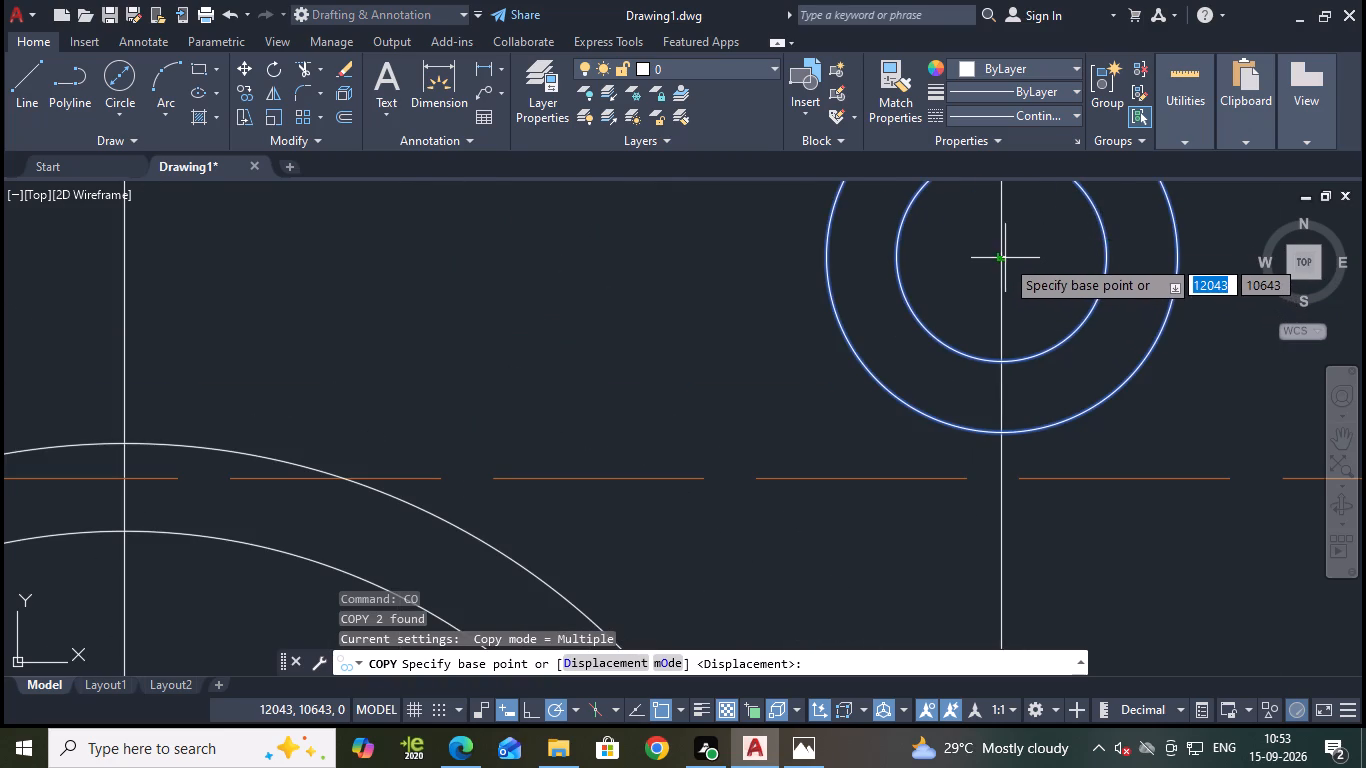
click(1004, 256)
scroll(1015, 305, down, 2)
scroll(1034, 525, down, 2)
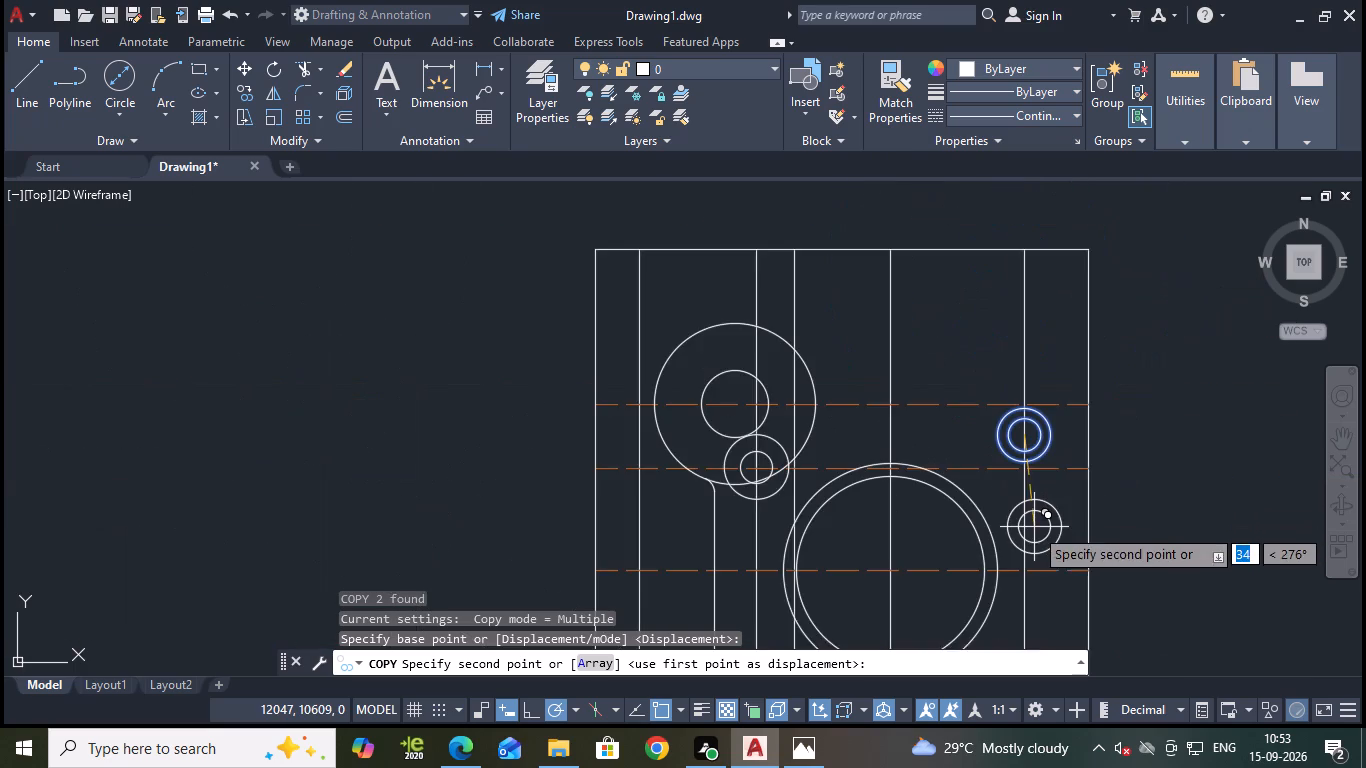
middle_drag(1035, 529, 1041, 326)
scroll(1065, 562, down, 4)
middle_drag(1071, 600, 1062, 102)
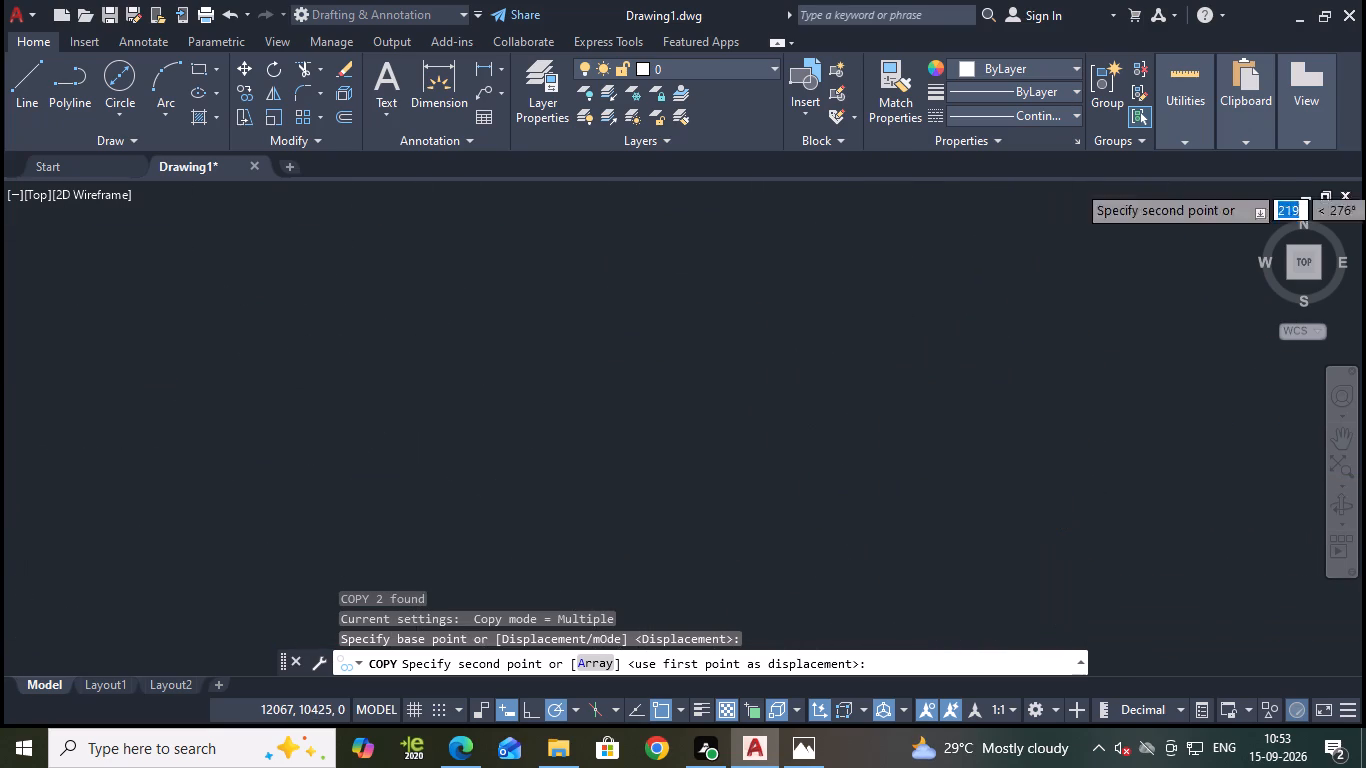
middle_drag(1064, 265, 1015, 557)
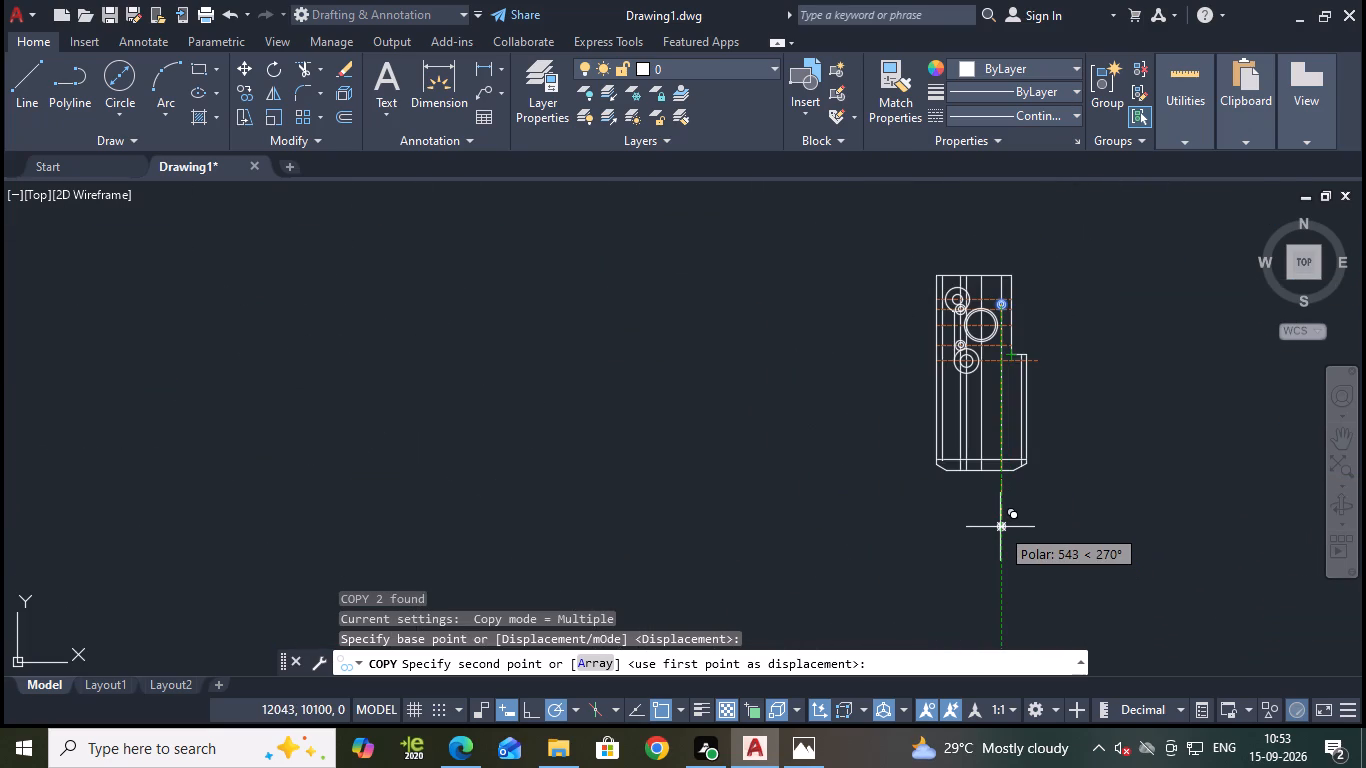
text(100)
key(Return)
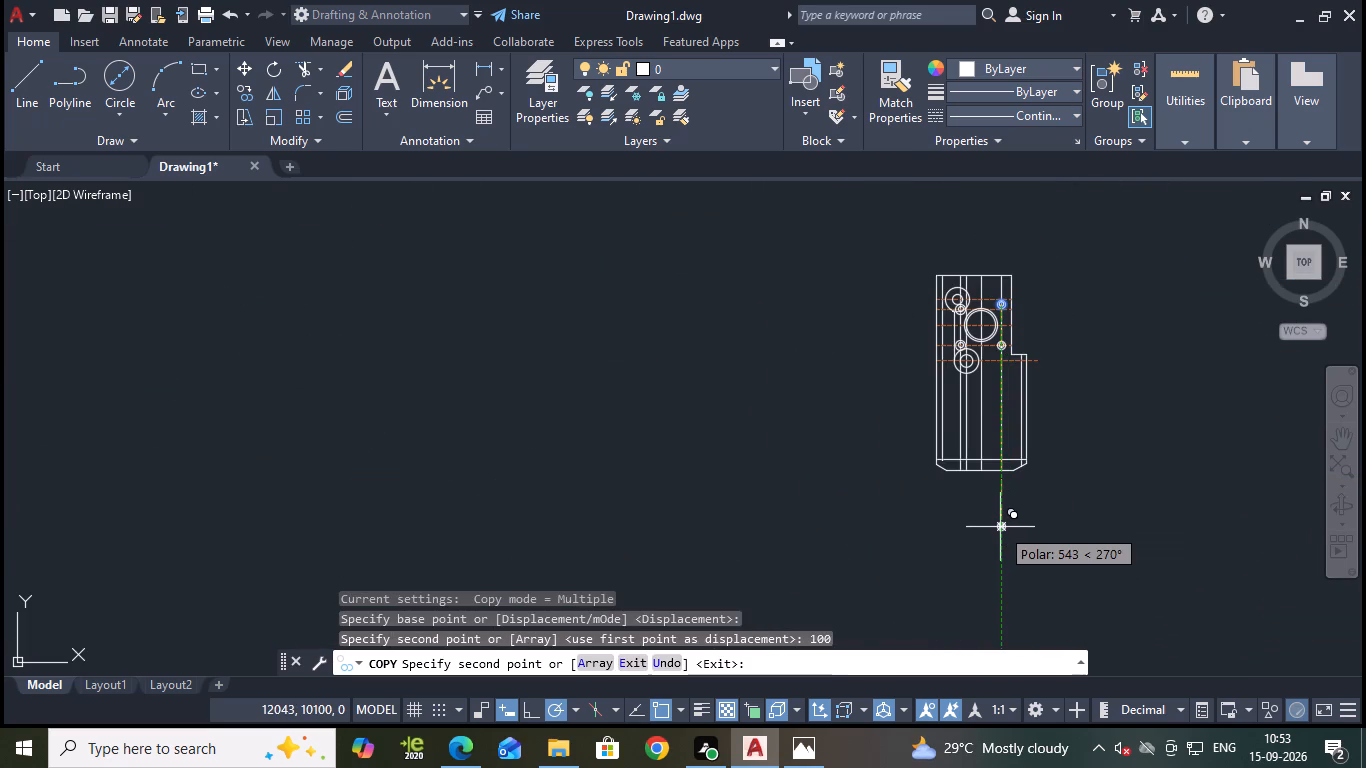
scroll(1030, 286, up, 1)
scroll(1009, 377, up, 3)
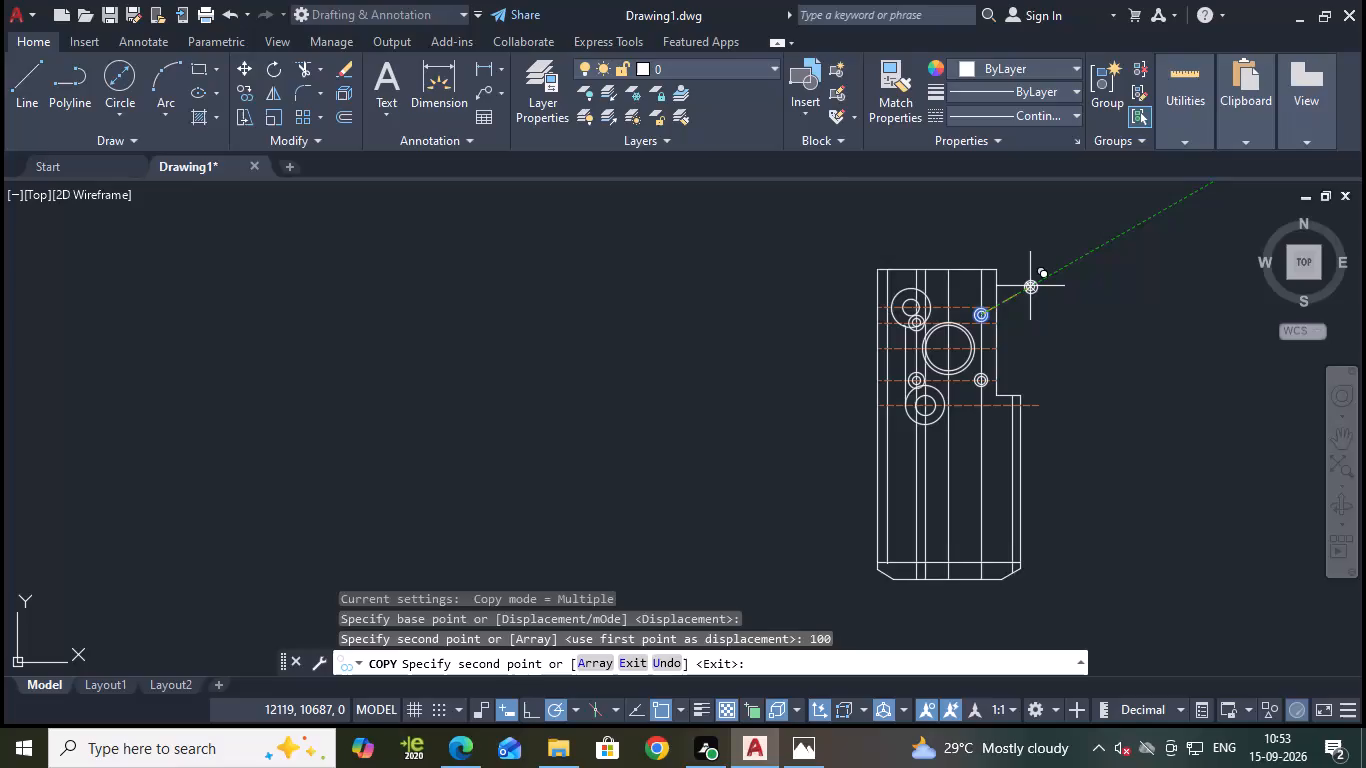
middle_drag(1018, 278, 1030, 353)
key(Escape)
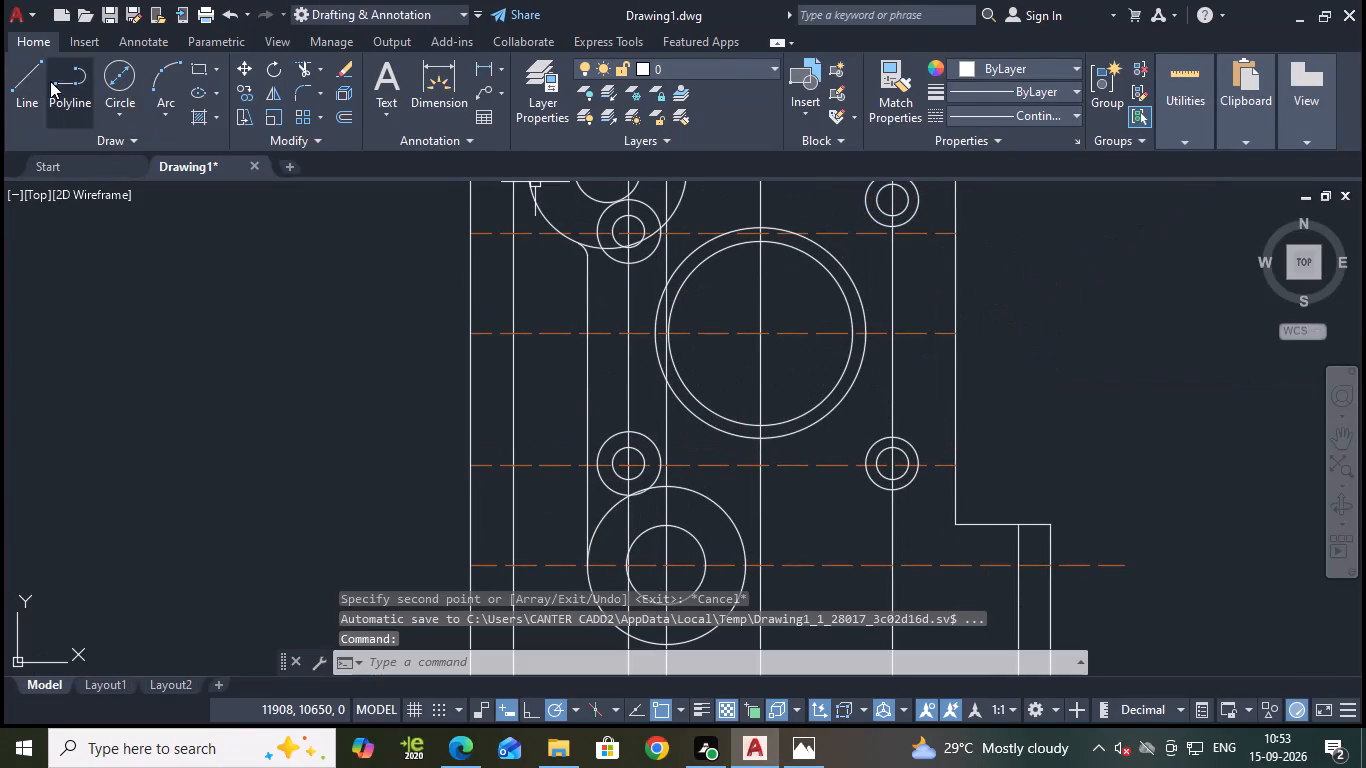
Draw a vertical line about 130 mm long downward from the right quadrant of the upper-right small outer circle.
click(31, 73)
middle_drag(1067, 258, 1060, 332)
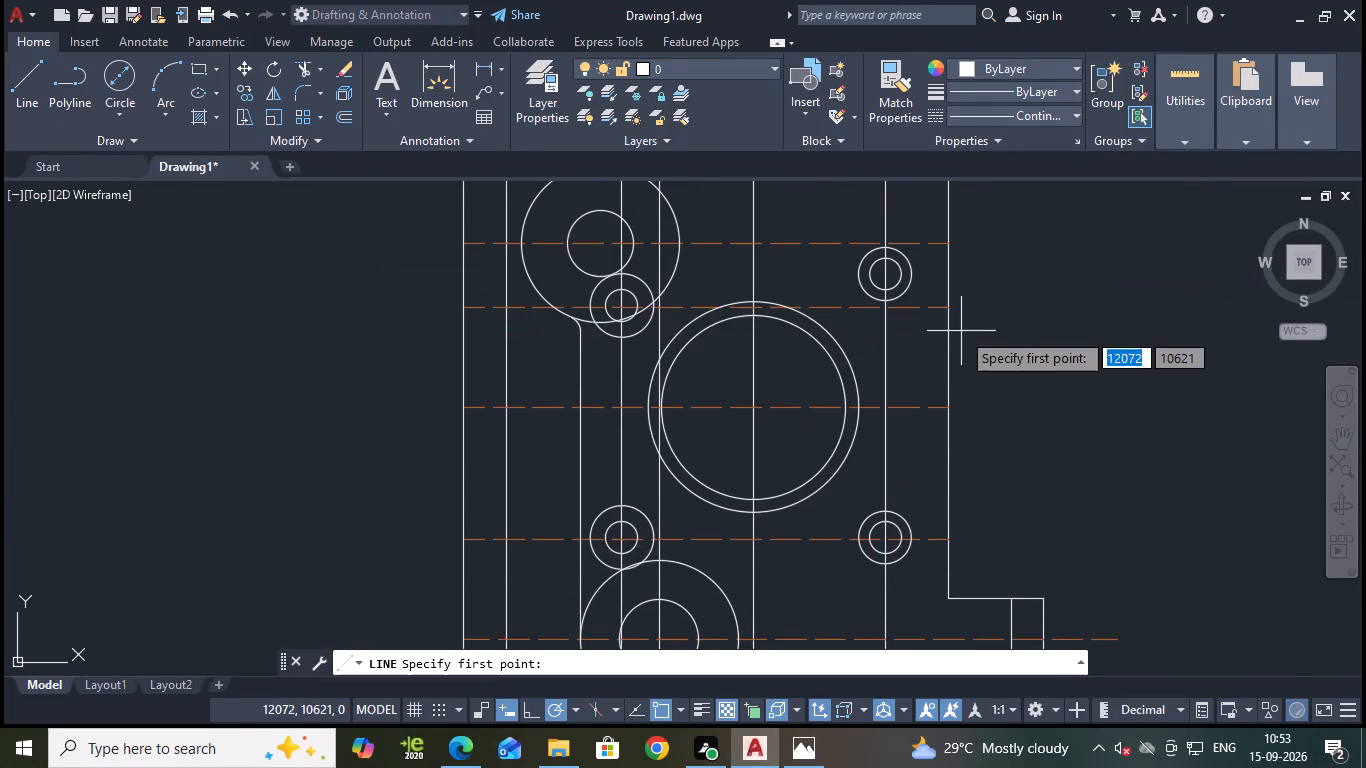
click(913, 275)
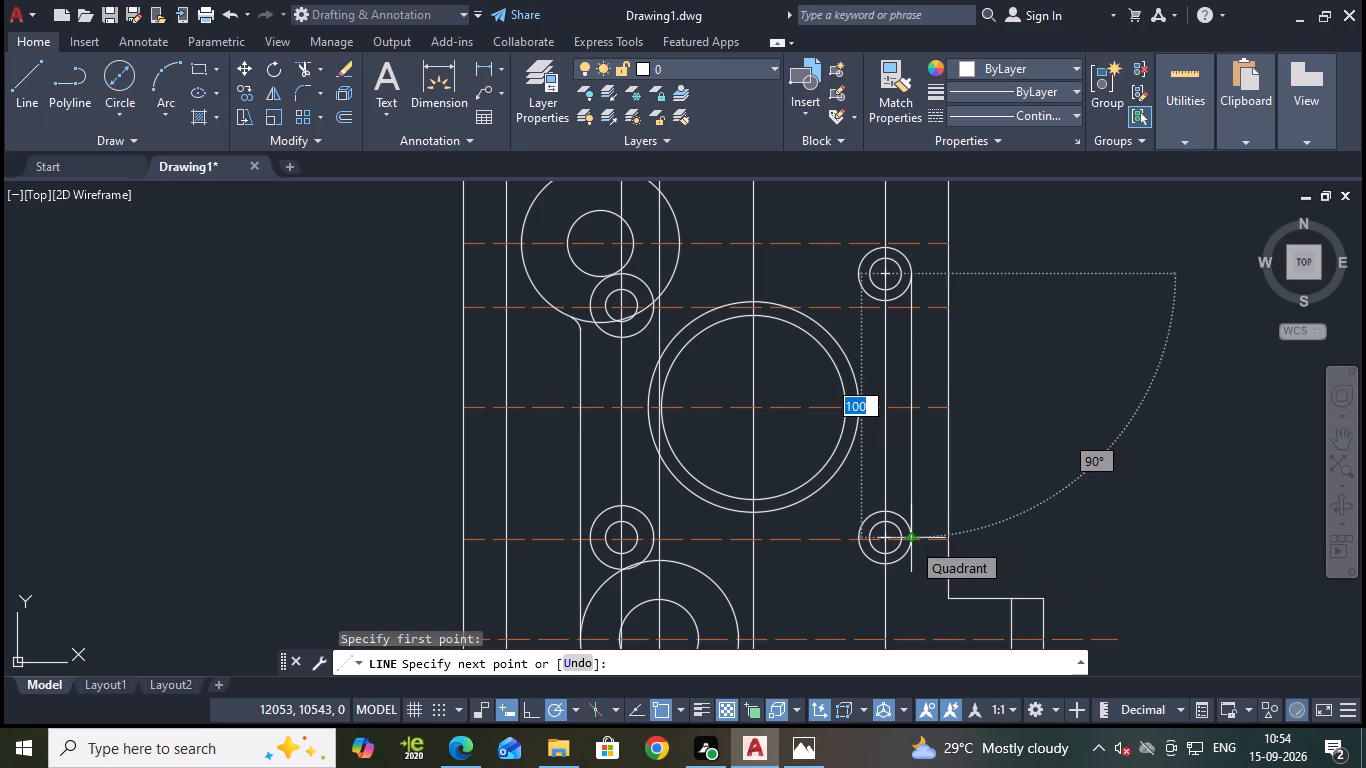
middle_drag(911, 542, 944, 494)
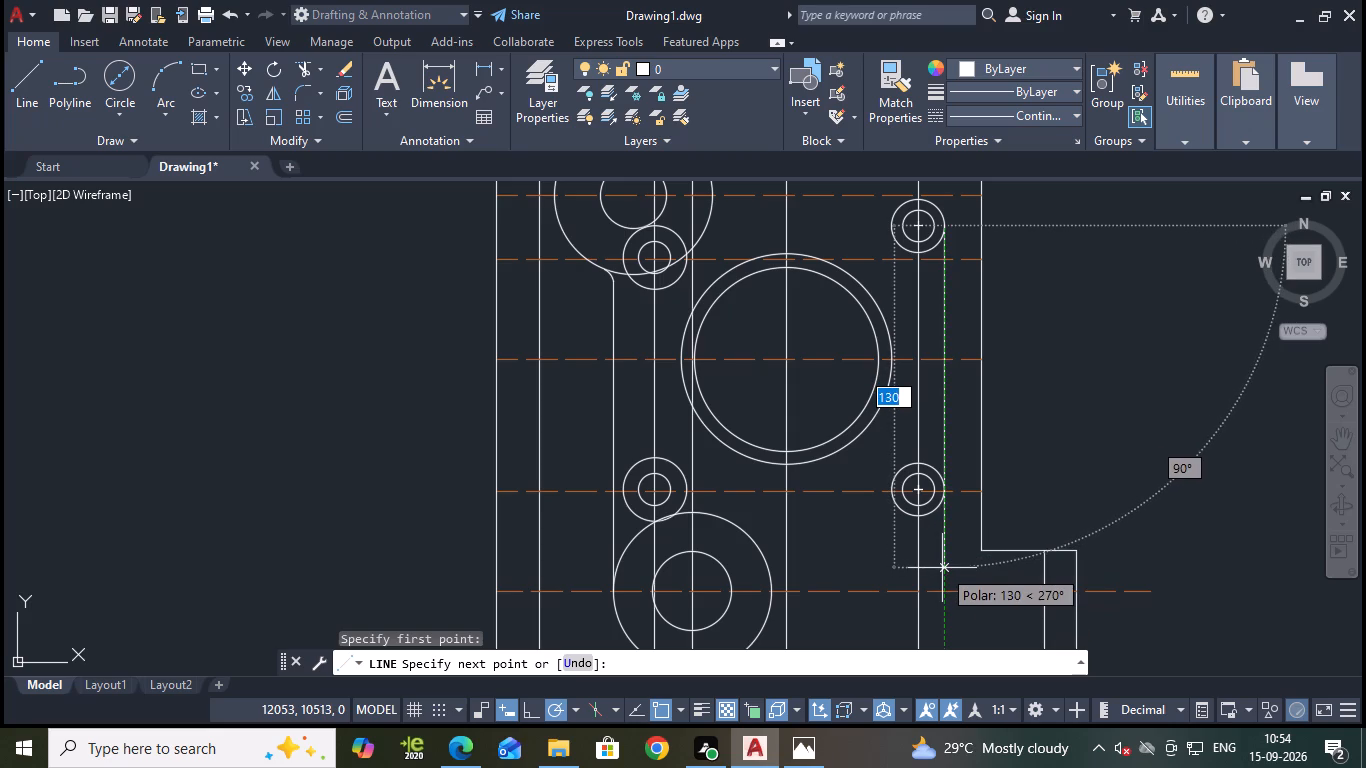
click(942, 568)
key(Escape)
Stretch the upper end of the new vertical tangent line upward by about 24 mm.
middle_drag(1064, 411, 1086, 530)
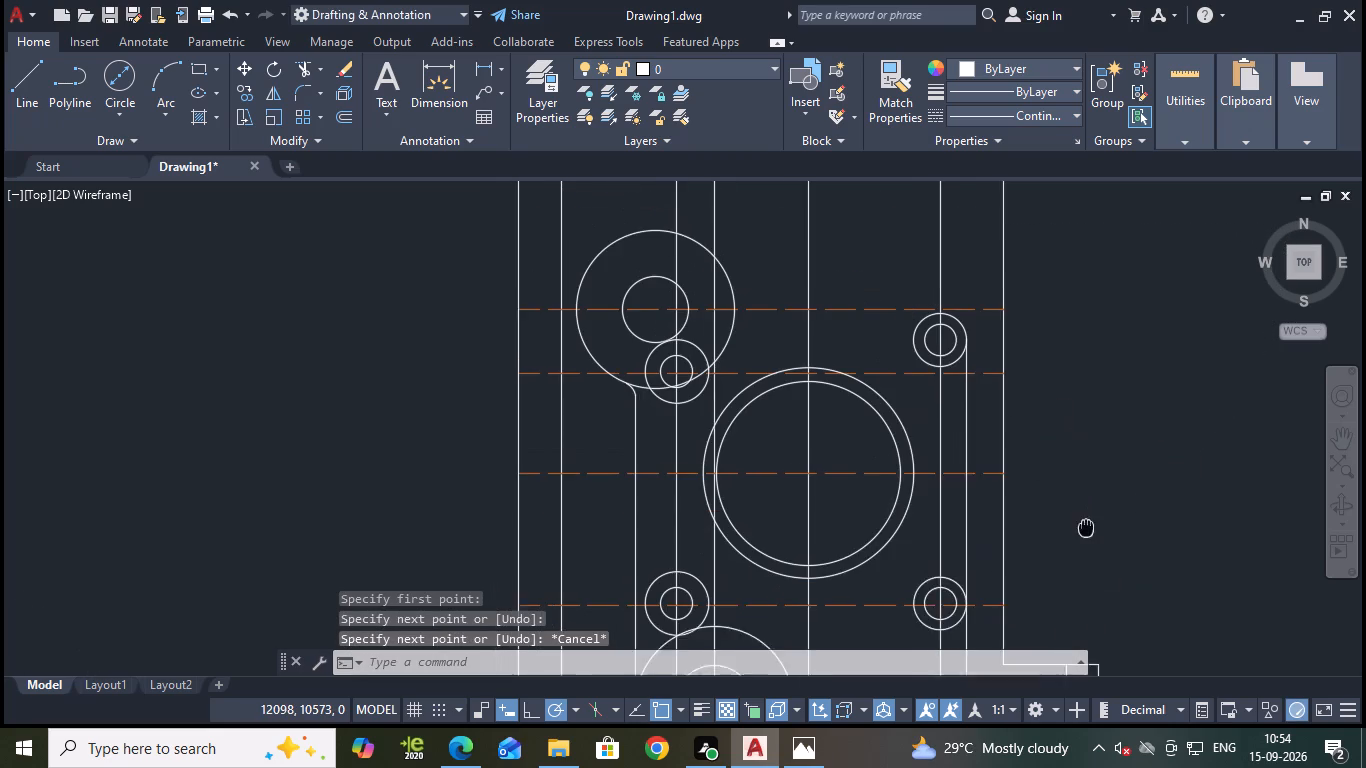
middle_drag(1086, 530, 1077, 536)
scroll(1004, 344, up, 1)
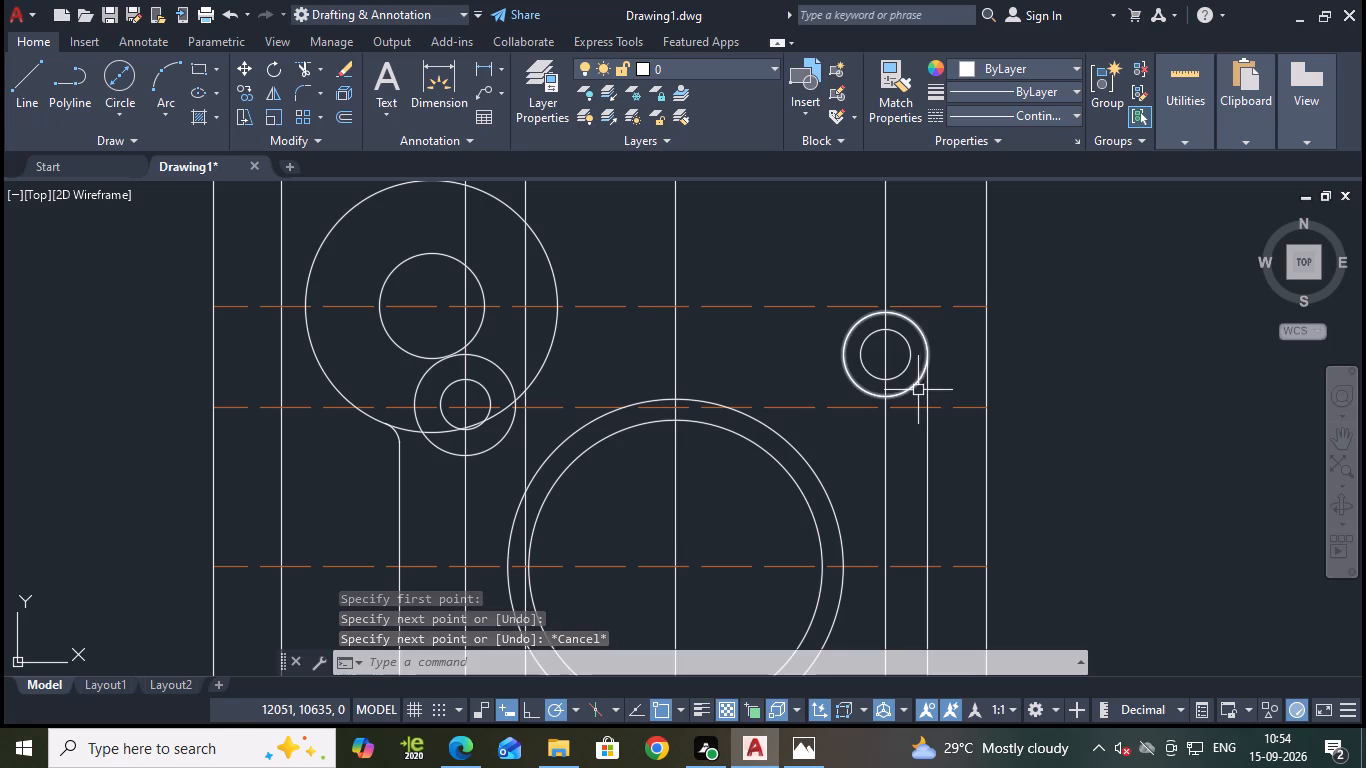
click(928, 388)
click(925, 351)
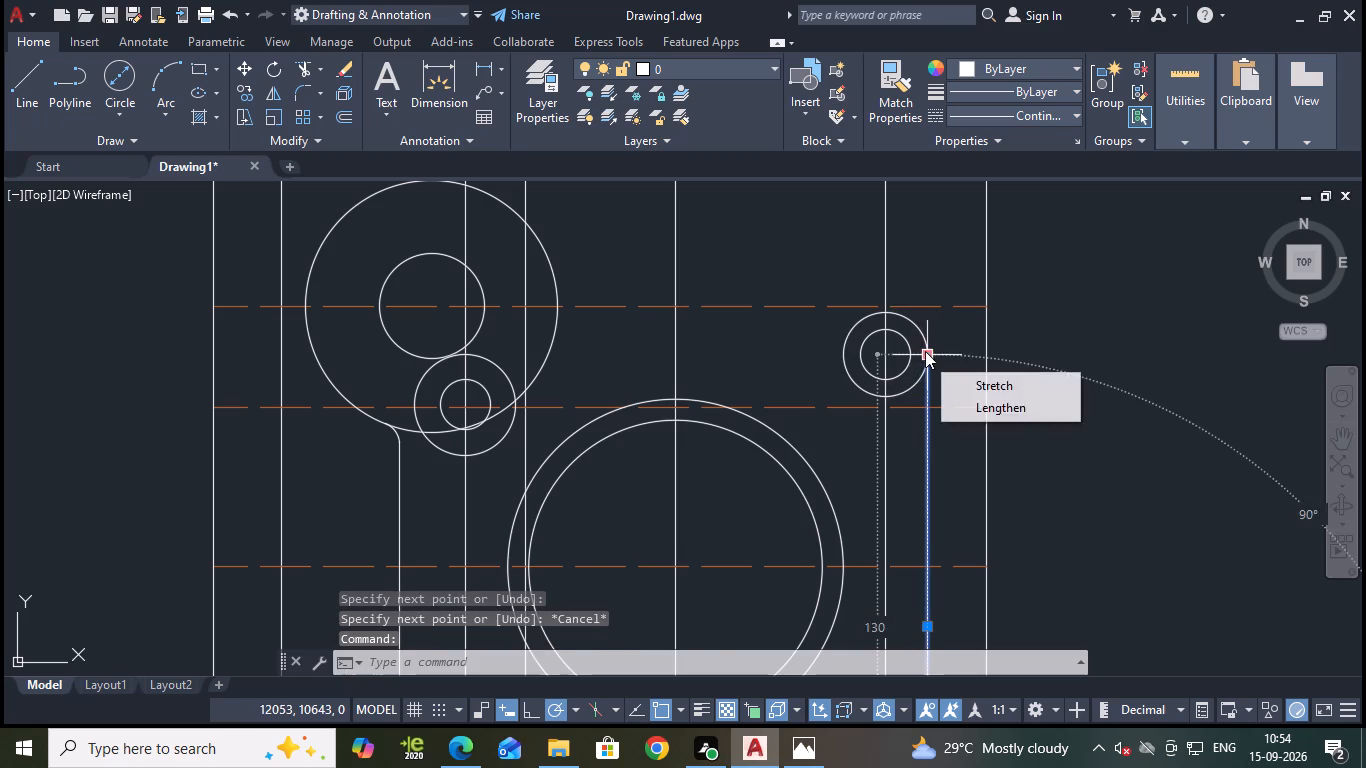
click(928, 251)
key(Escape)
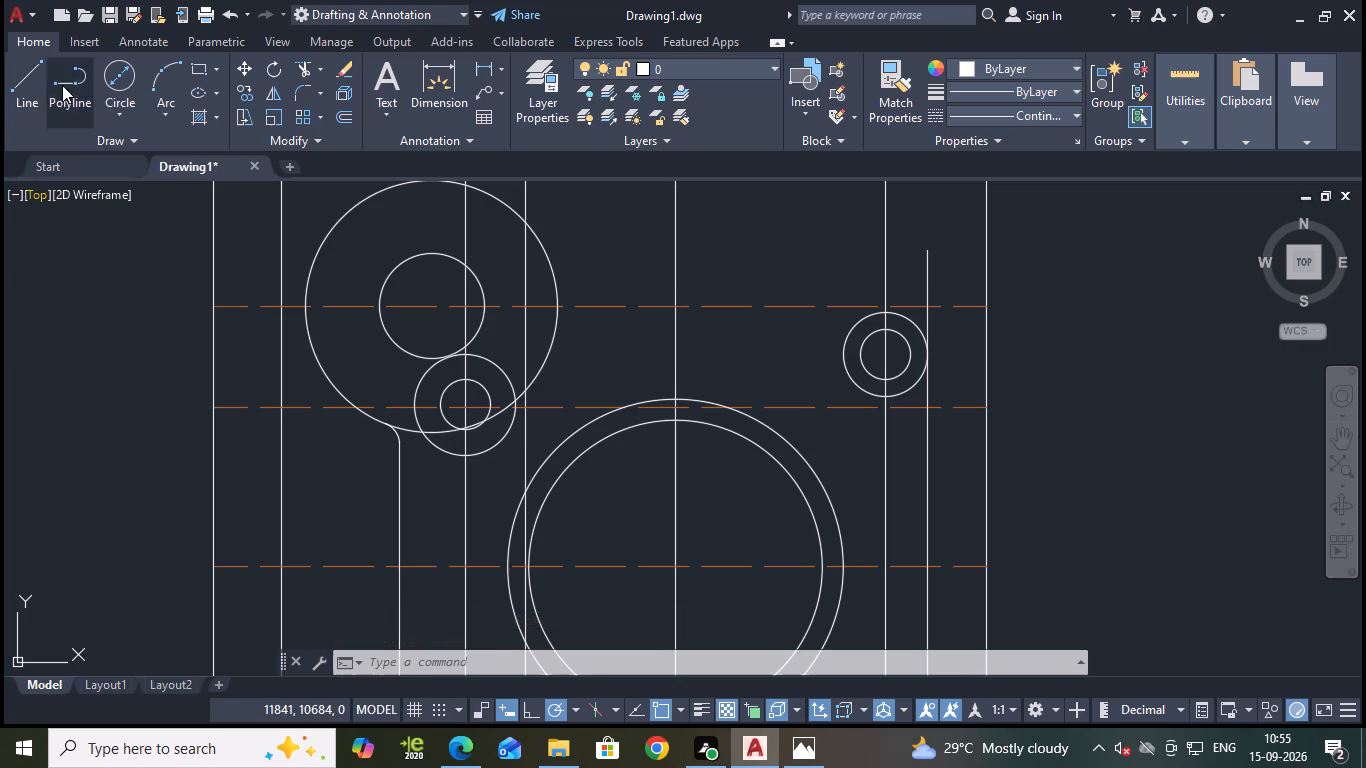
Draw a horizontal line from the right quadrant of the large upper-left circle to the vertical tangent line beside the right-hand small circles.
click(21, 83)
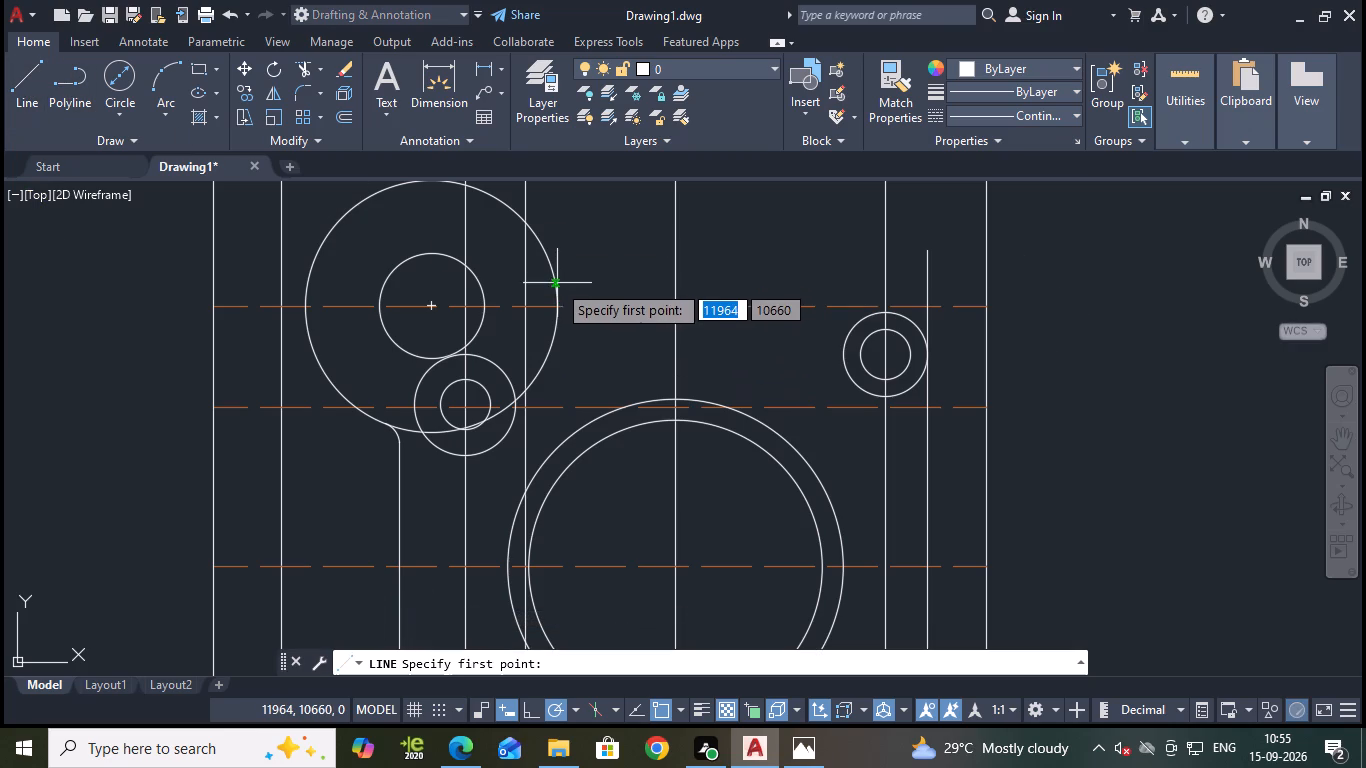
click(555, 307)
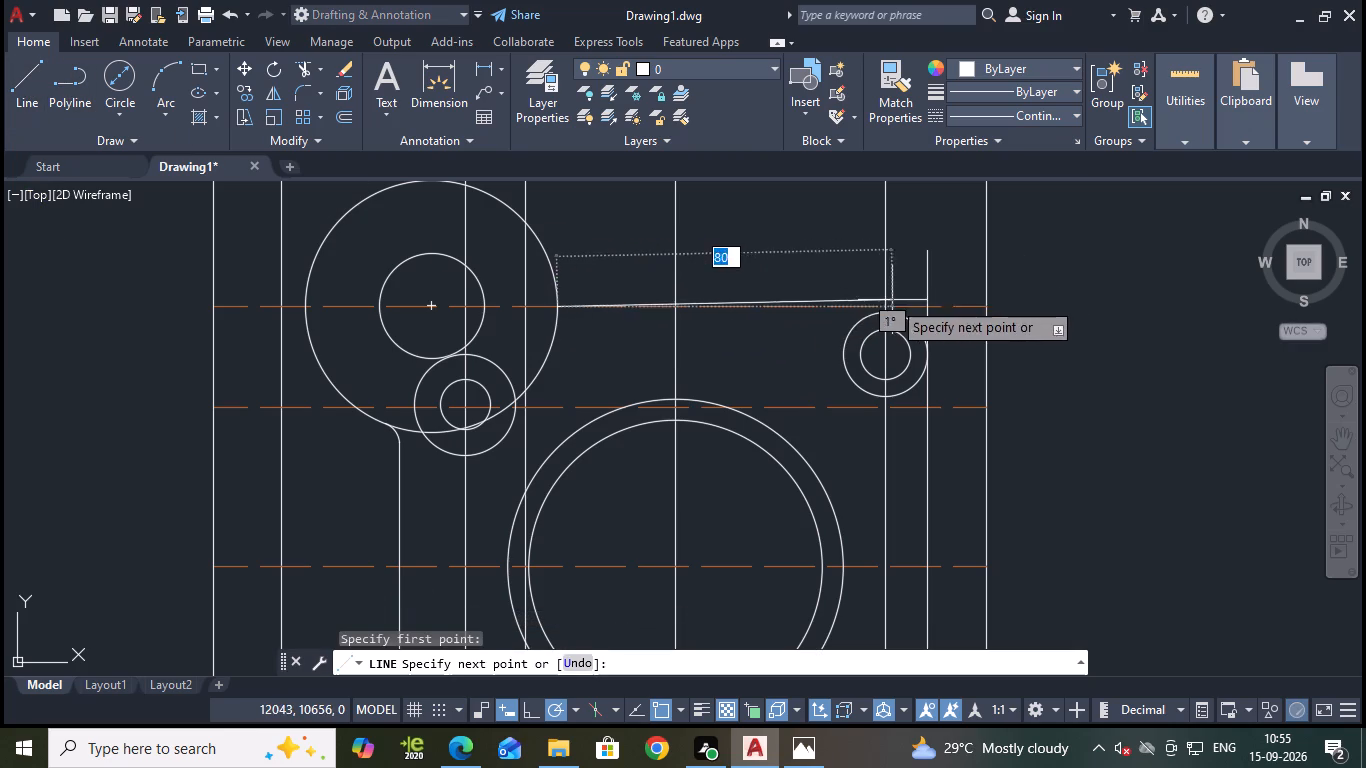
click(926, 309)
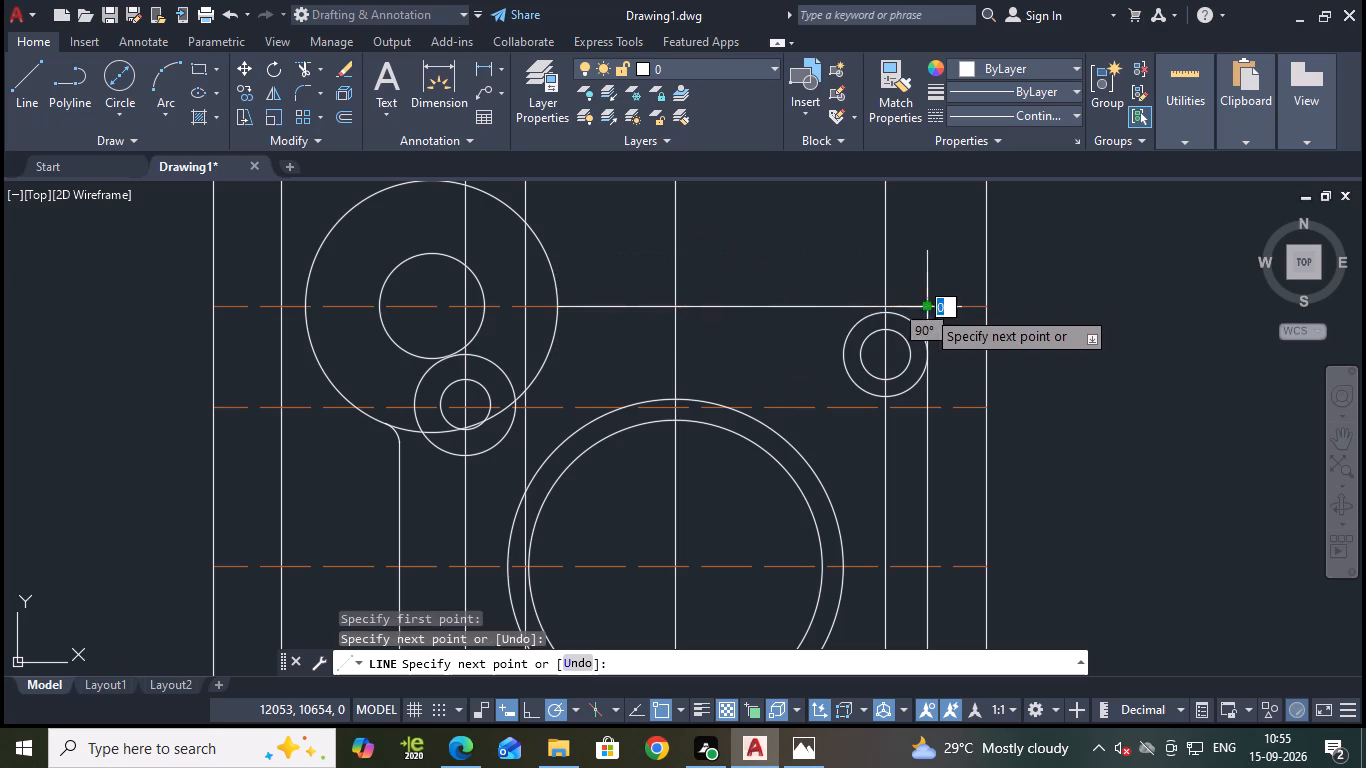
key(Escape)
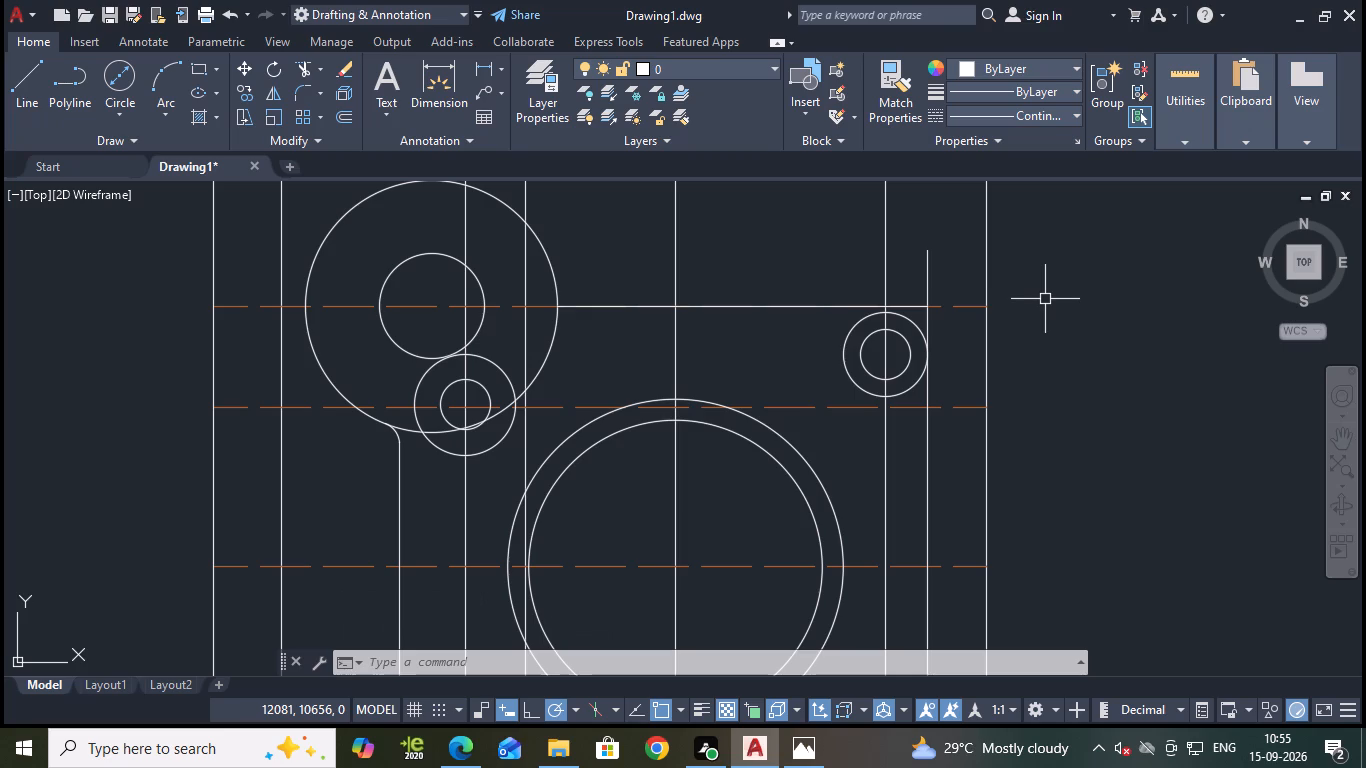
Offset the outline's top edge 33 mm downward.
scroll(1011, 265, down, 1)
middle_drag(1020, 284, 975, 400)
key(Escape)
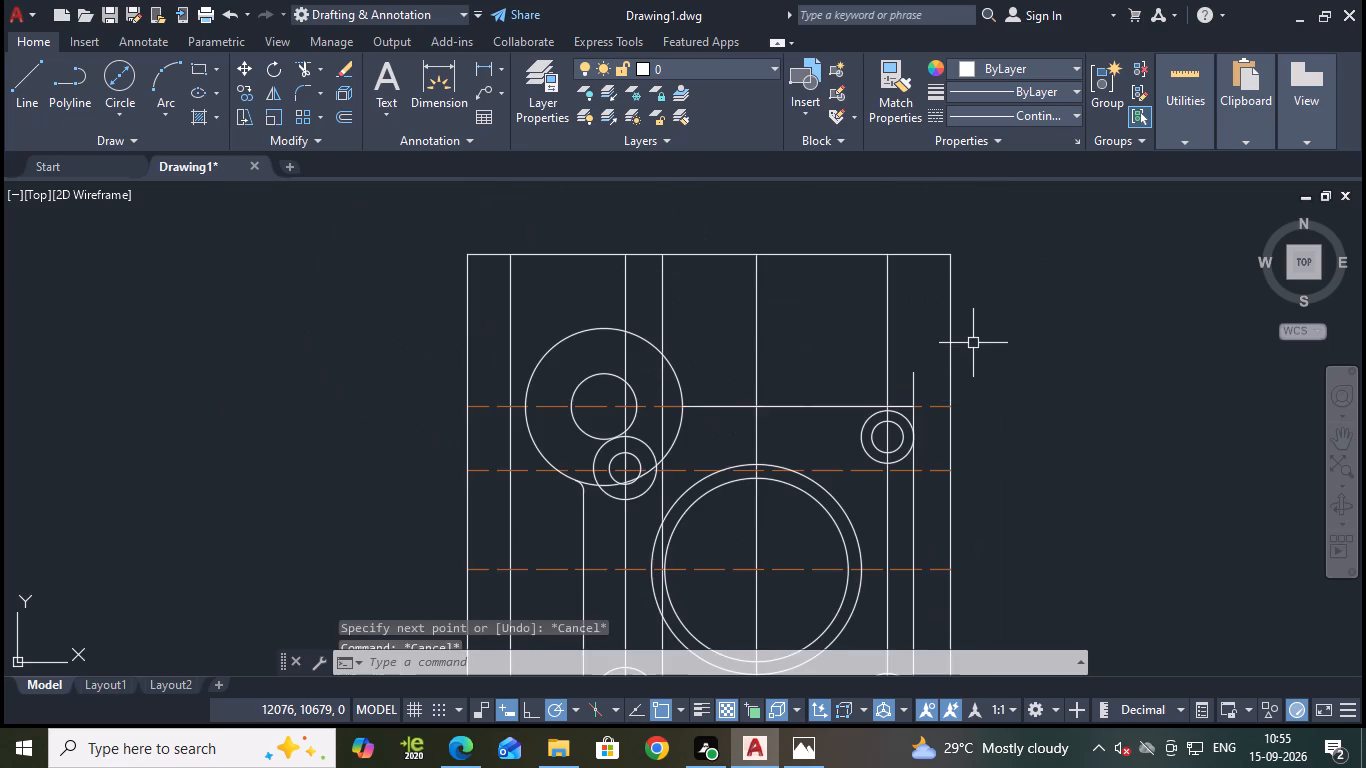
key(o)
key(Return)
key(Return)
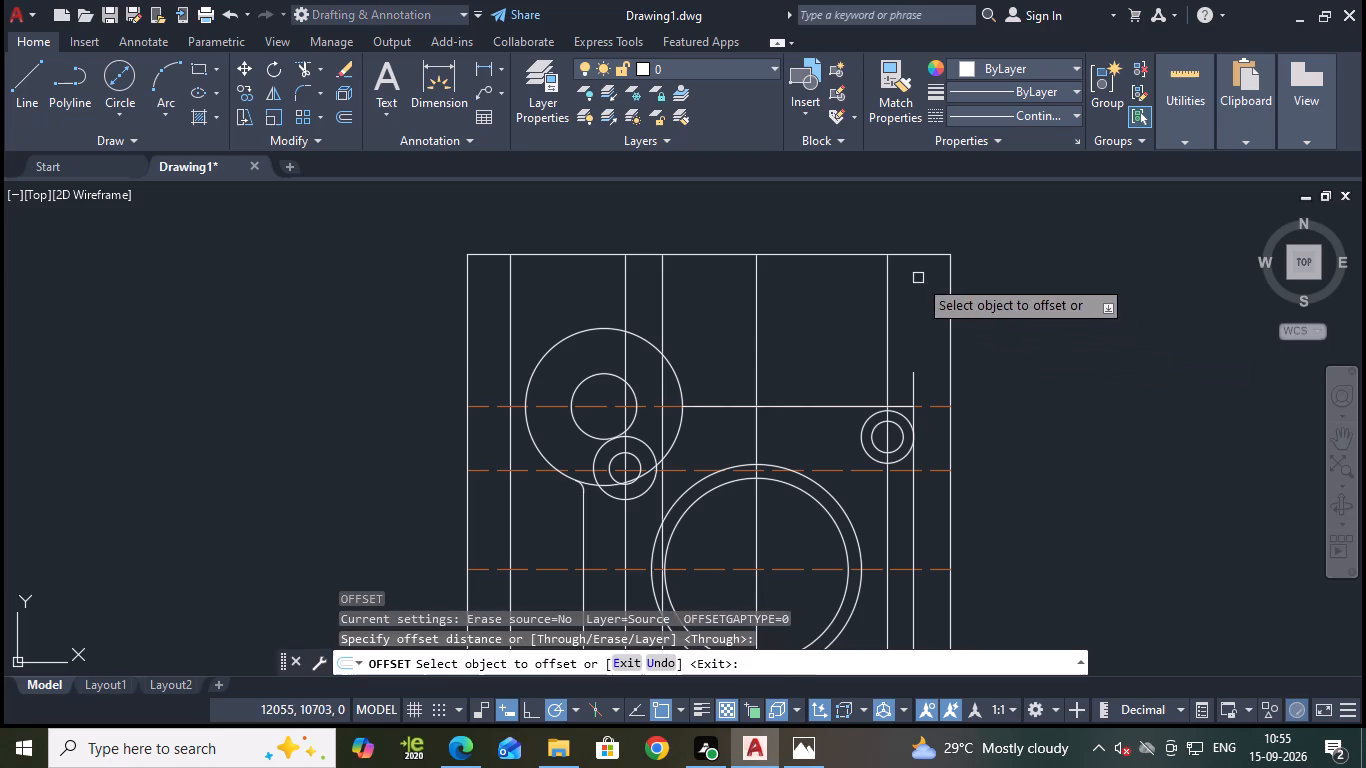
click(907, 253)
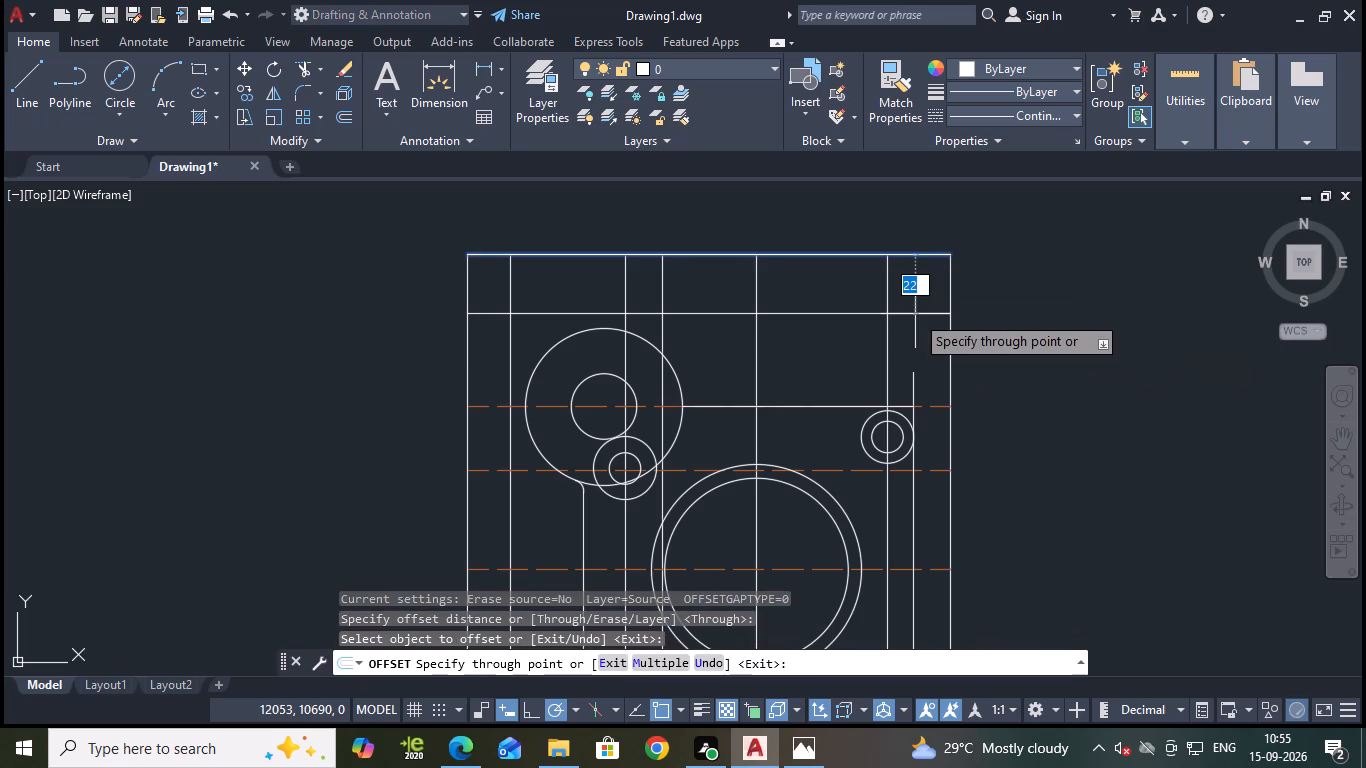
text(33)
key(Return)
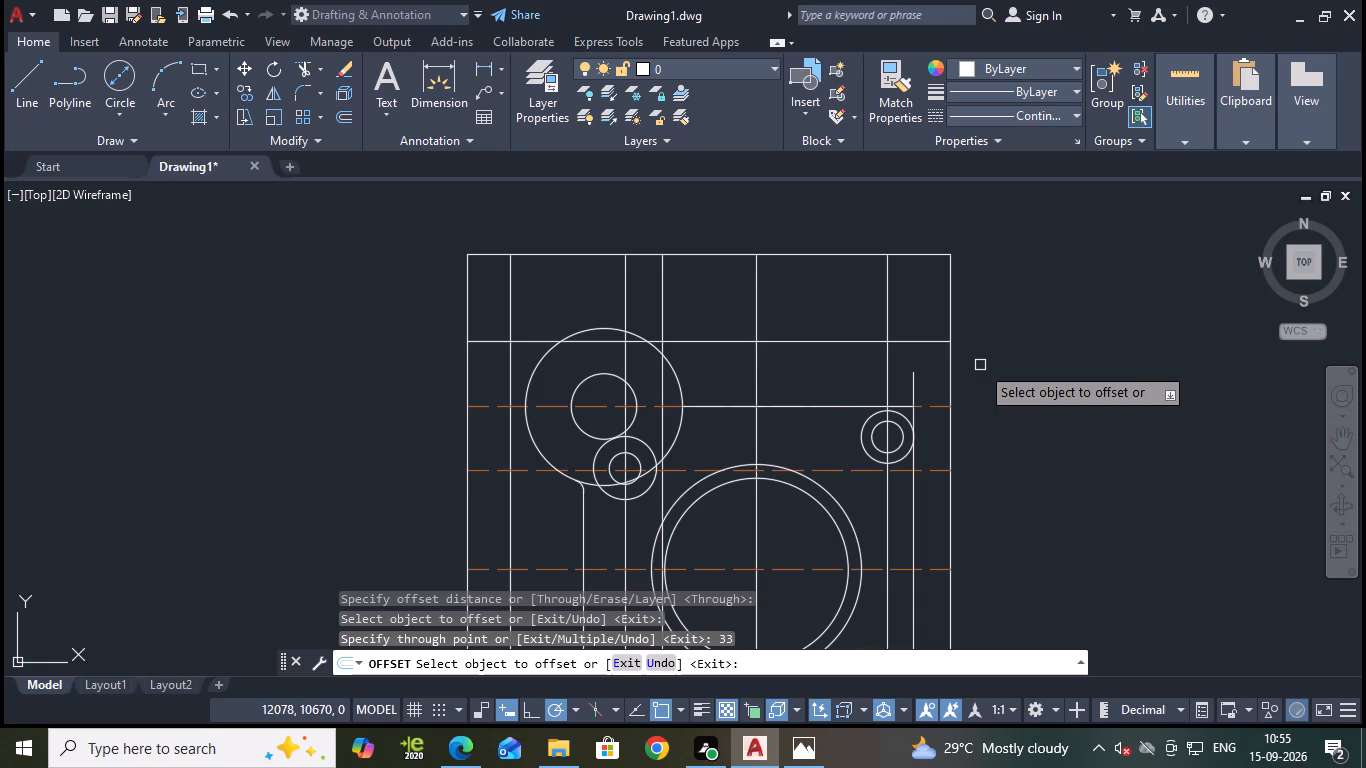
key(Escape)
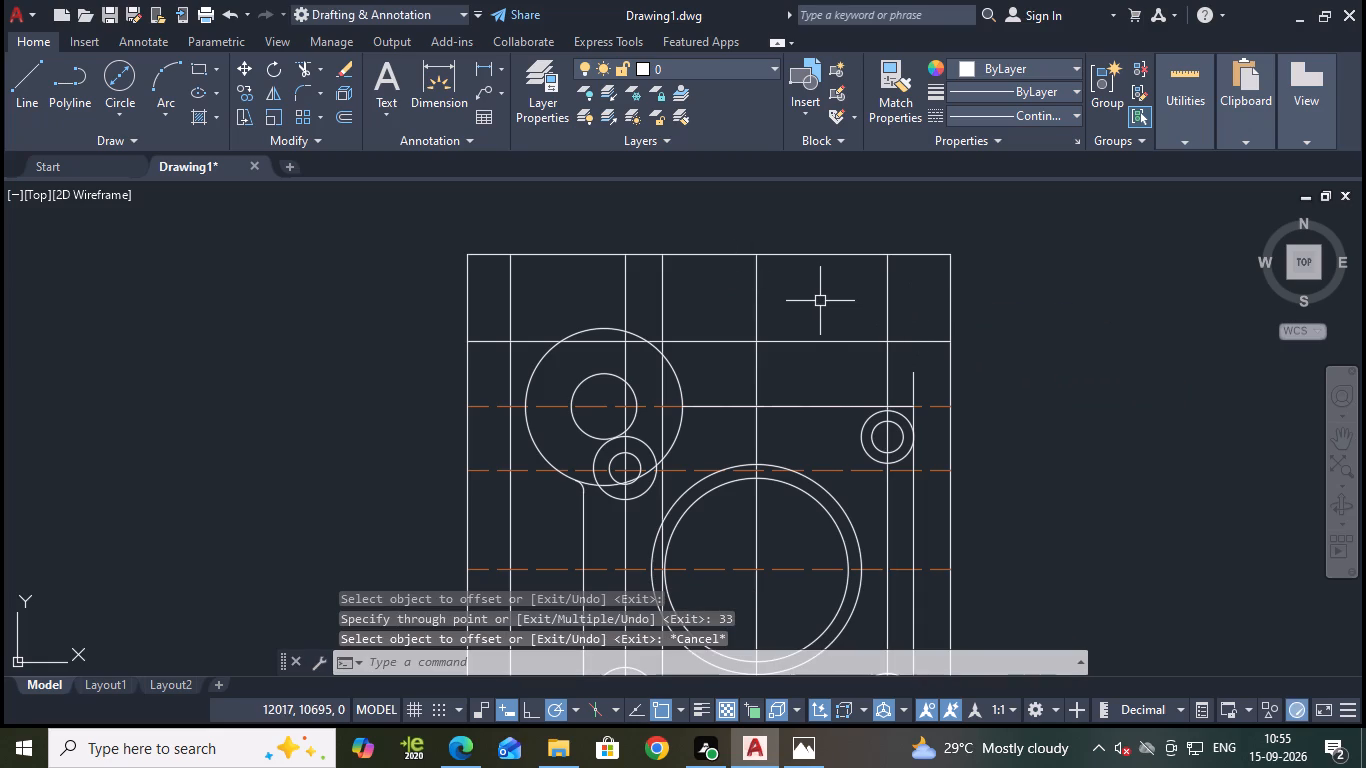
Offset the vertical line through the large central circles 61 mm to the right.
key(o)
key(Return)
key(Return)
click(758, 289)
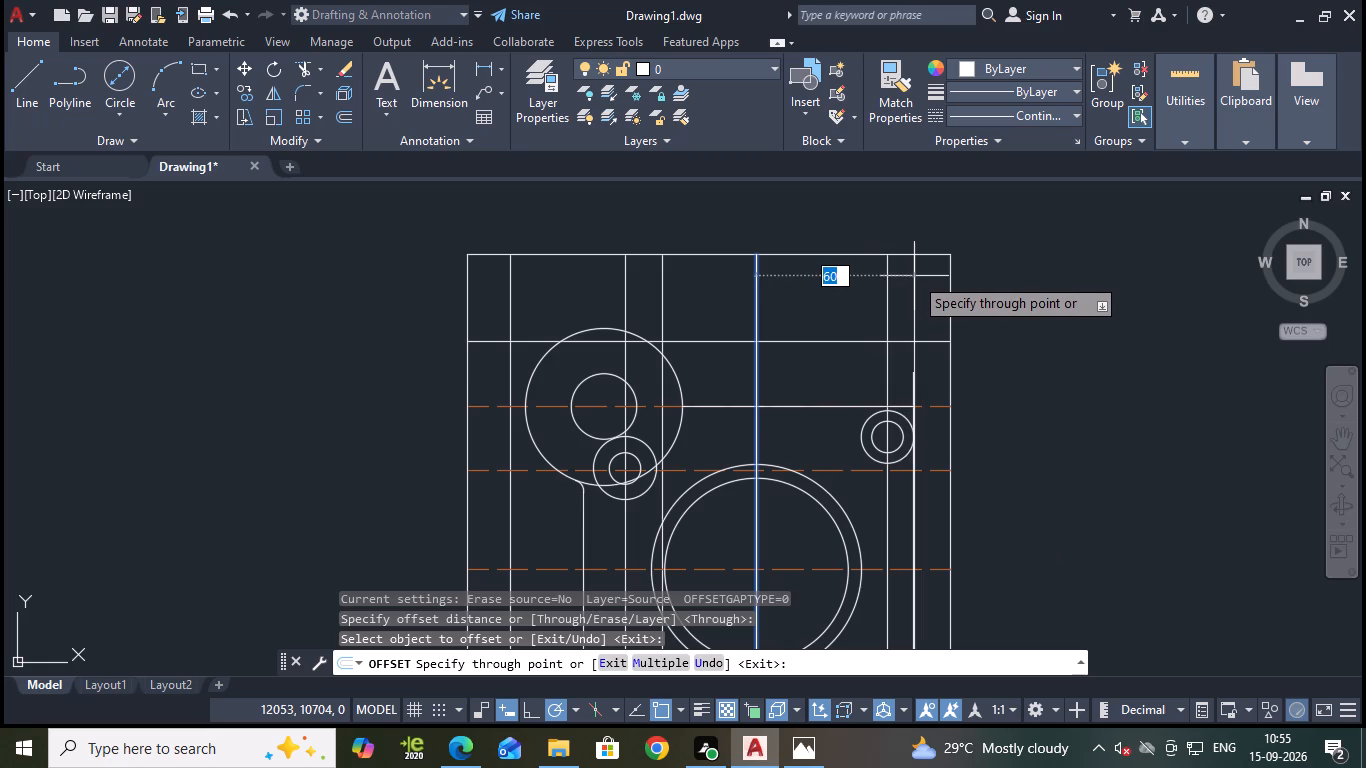
text(61)
key(Return)
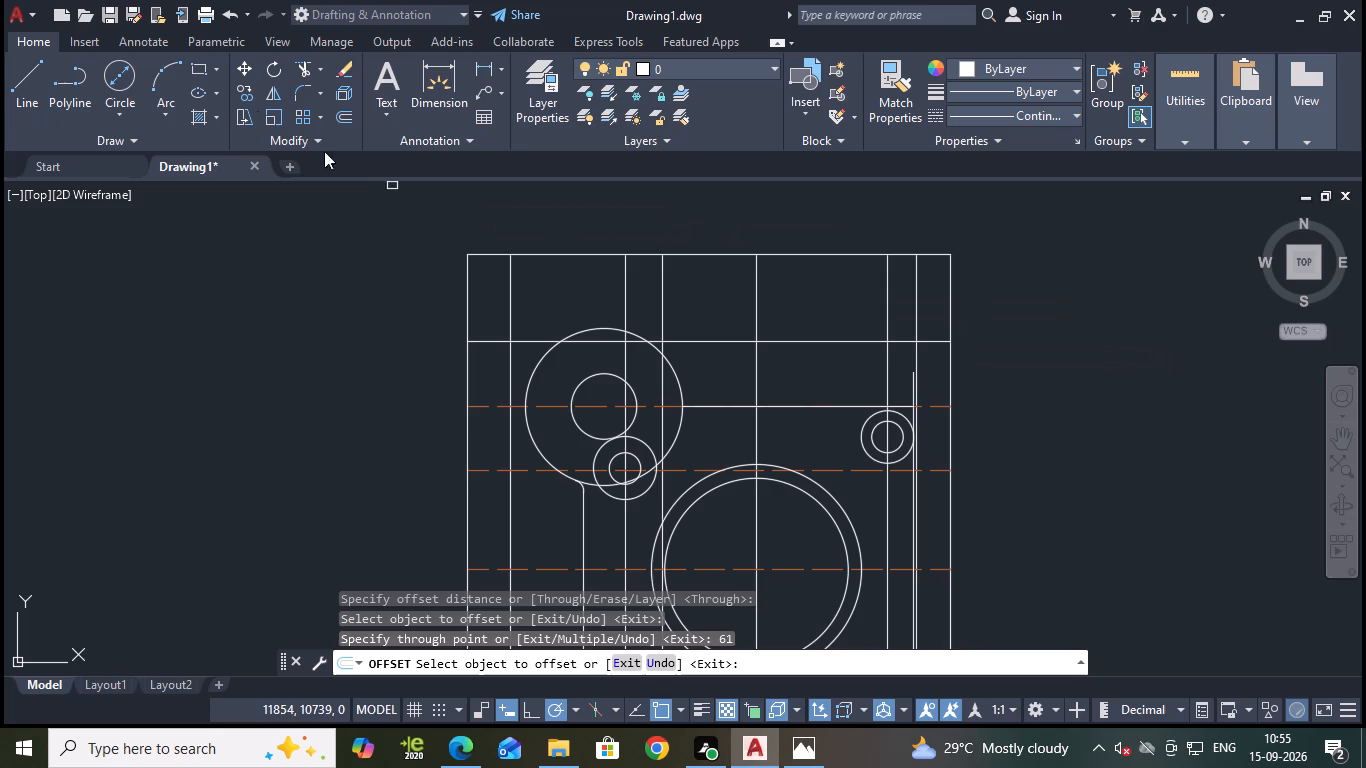
Draw a 20 mm diameter circle centred where the two new offset lines cross near the outline's upper-right corner.
click(120, 71)
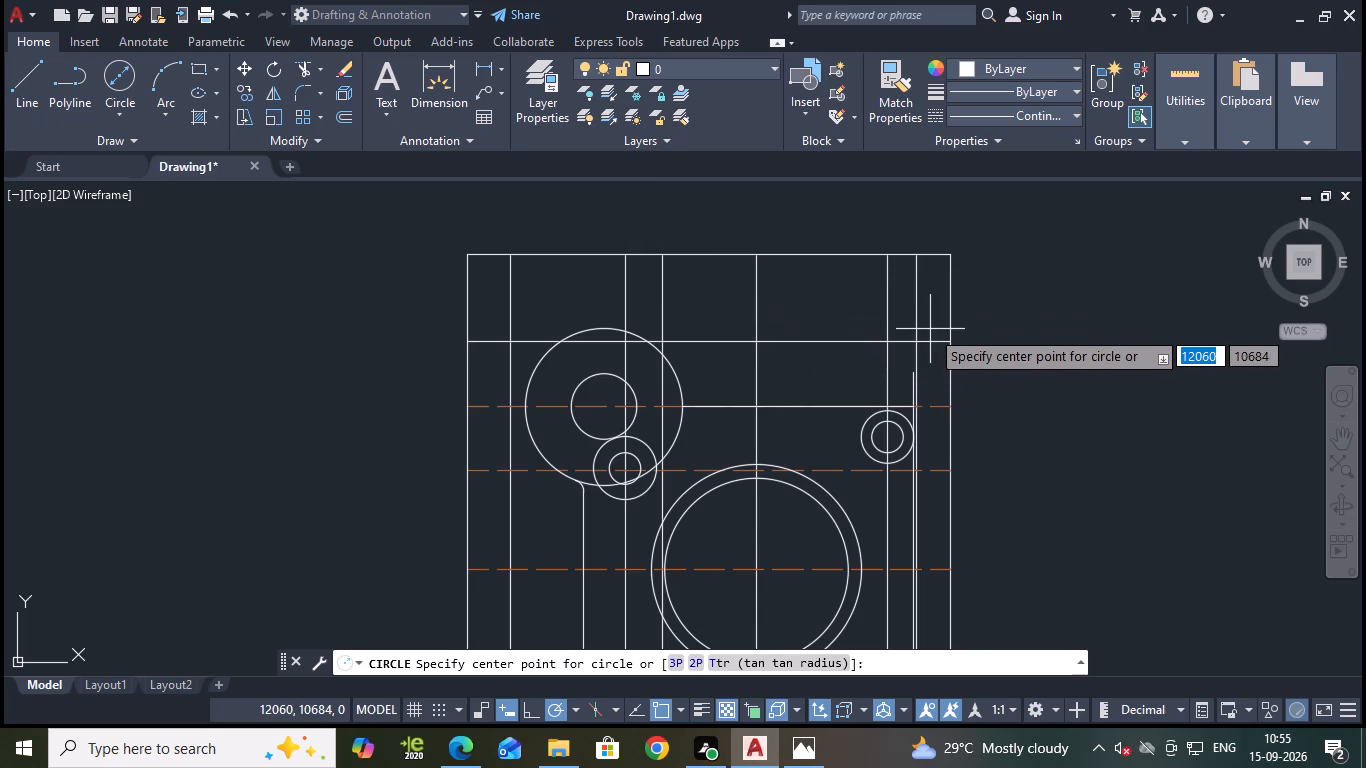
scroll(915, 345, up, 3)
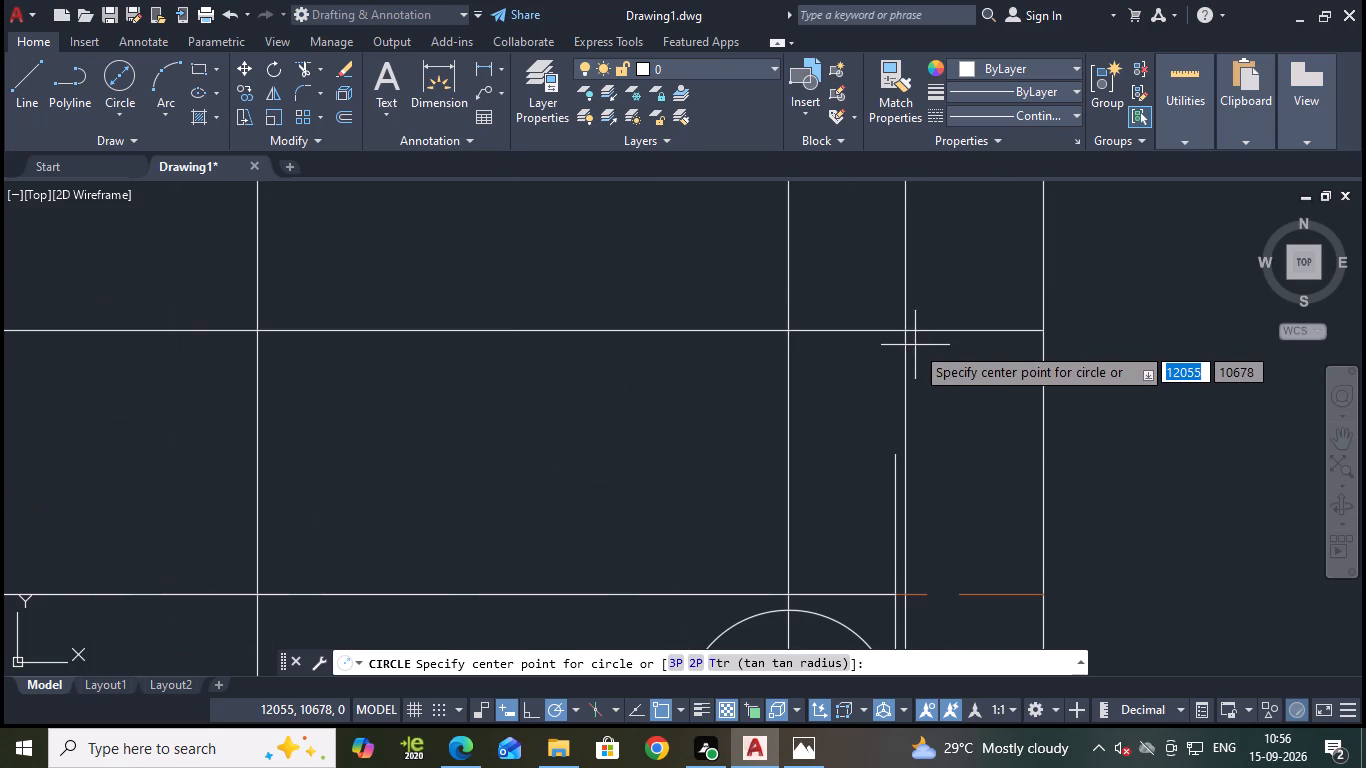
click(903, 329)
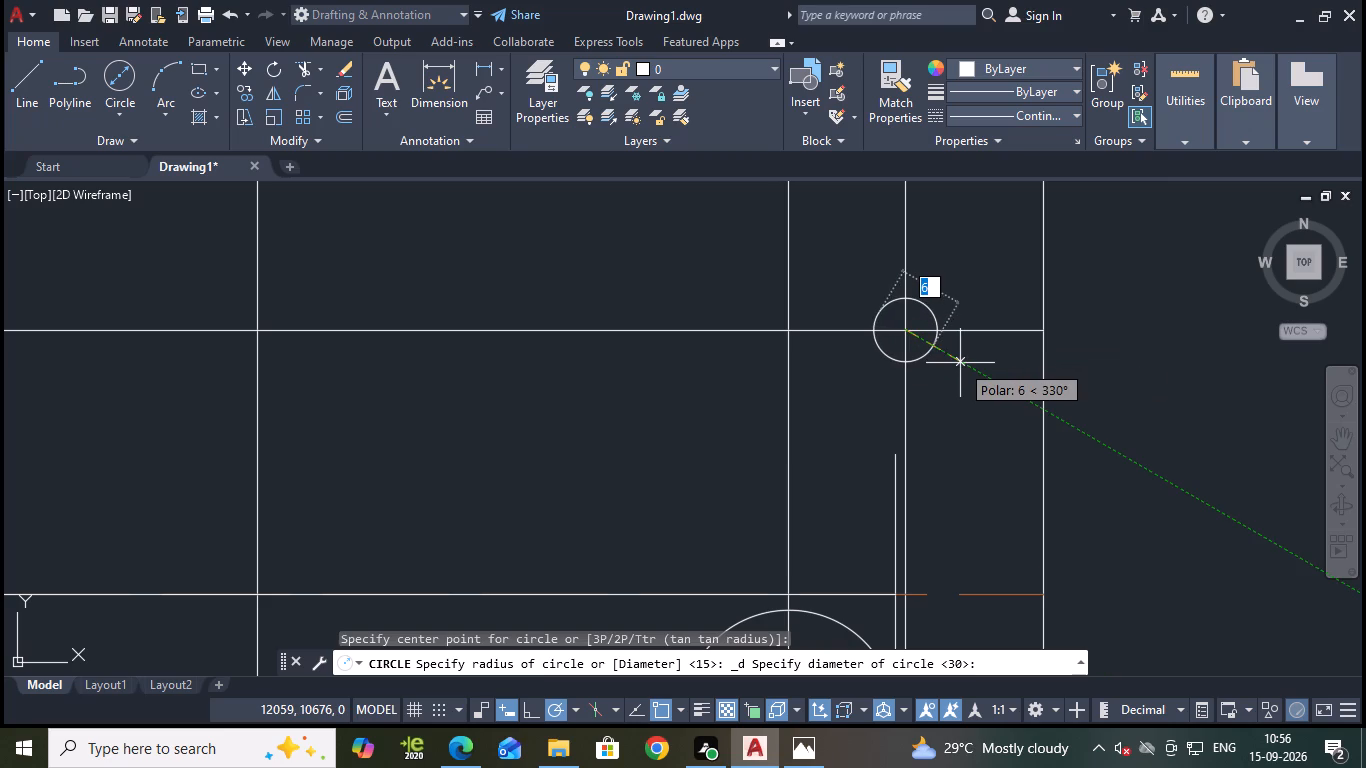
key(d)
key(Return)
text(20)
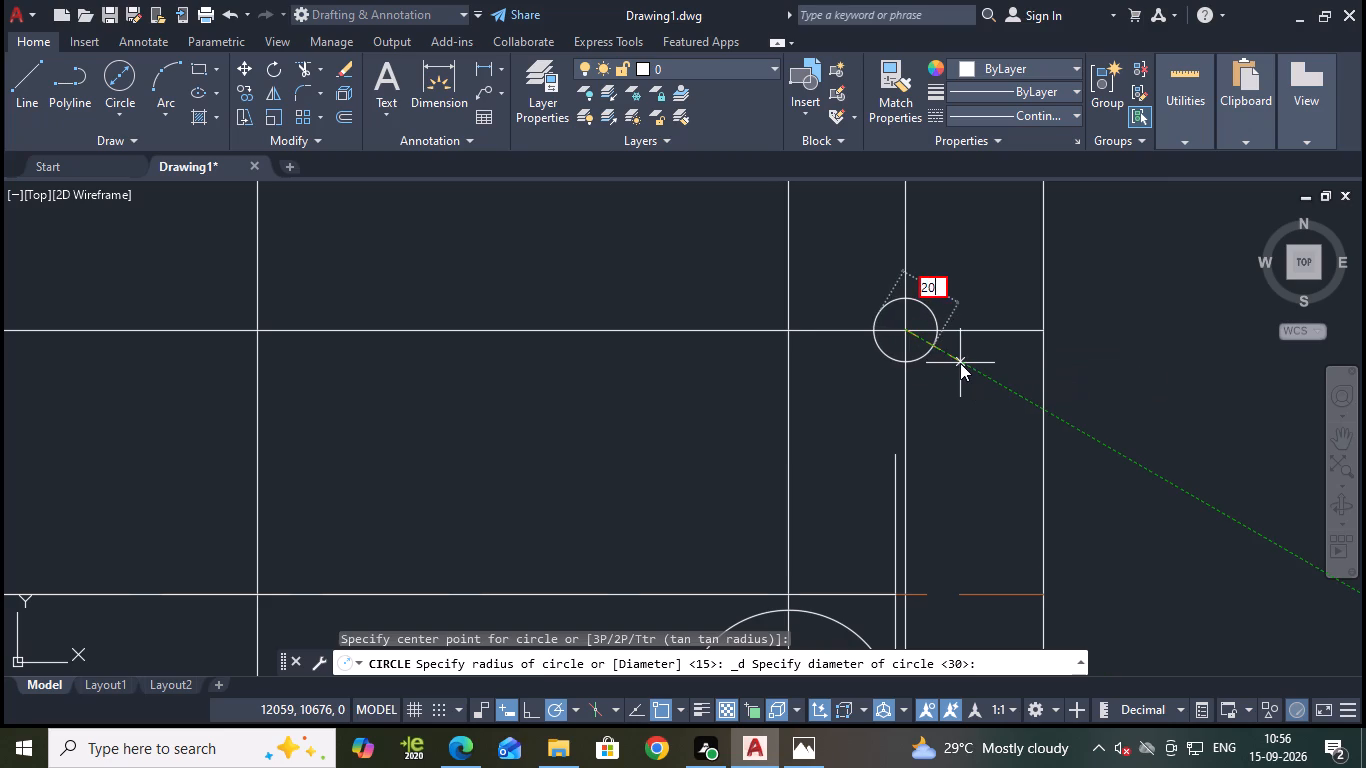
key(Return)
scroll(1025, 320, down, 2)
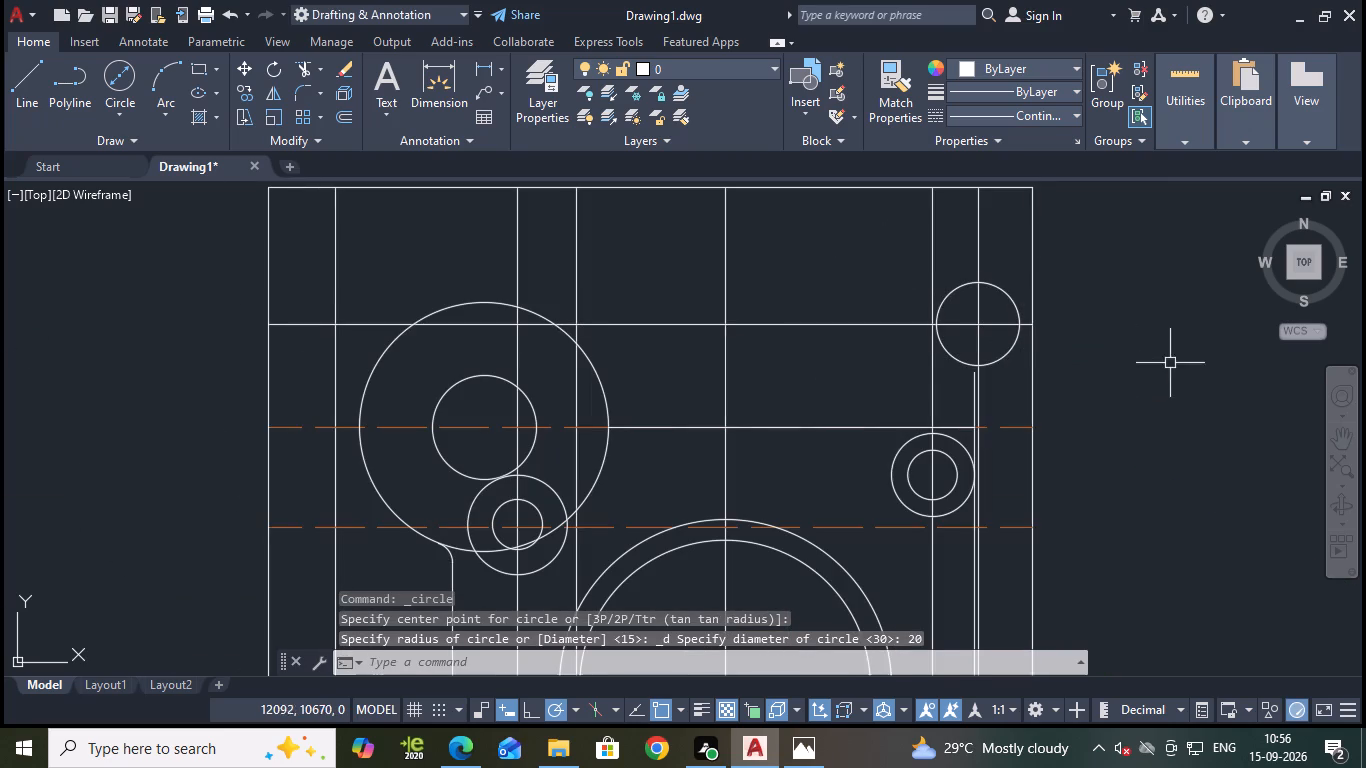
key(Escape)
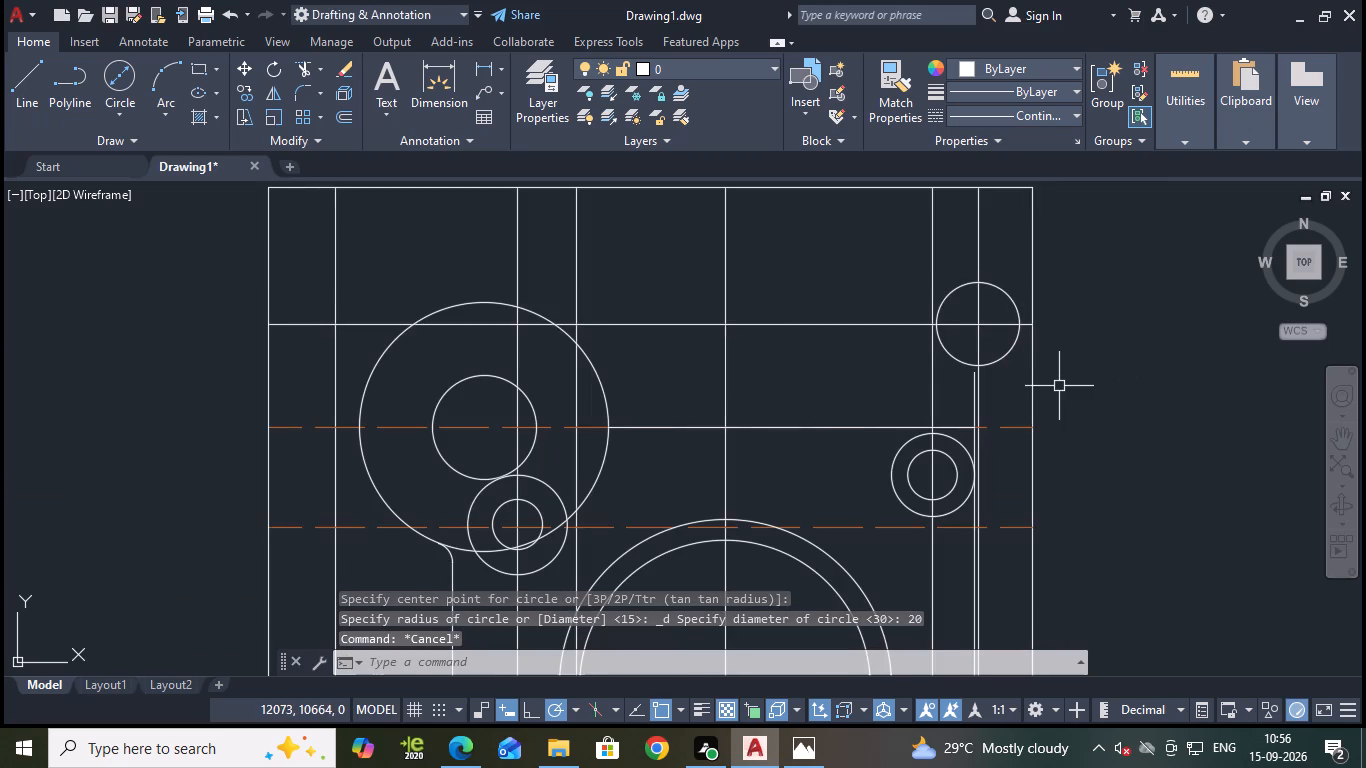
Give the vertical line through the new 20 mm circle the ACAD_ISO02W100 linetype and orange colour 242,103,34.
click(976, 272)
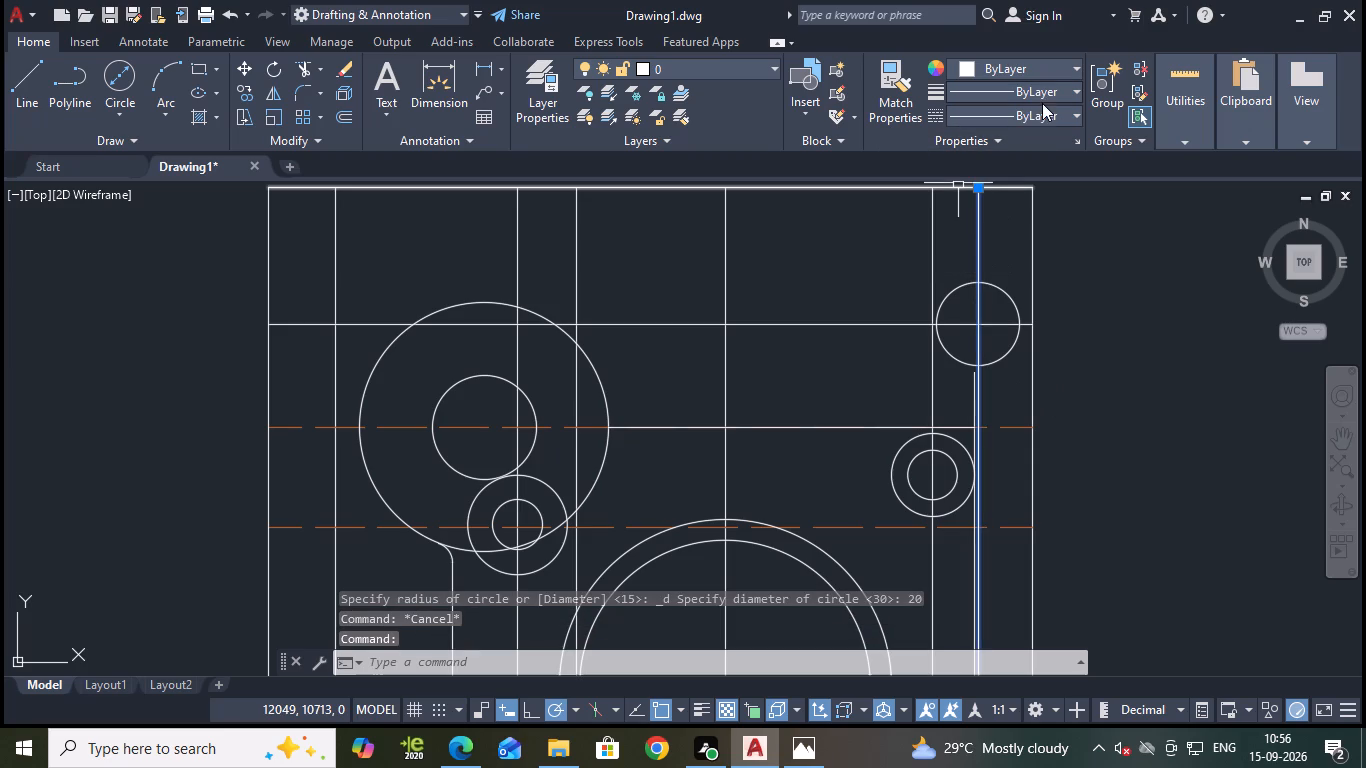
click(1032, 120)
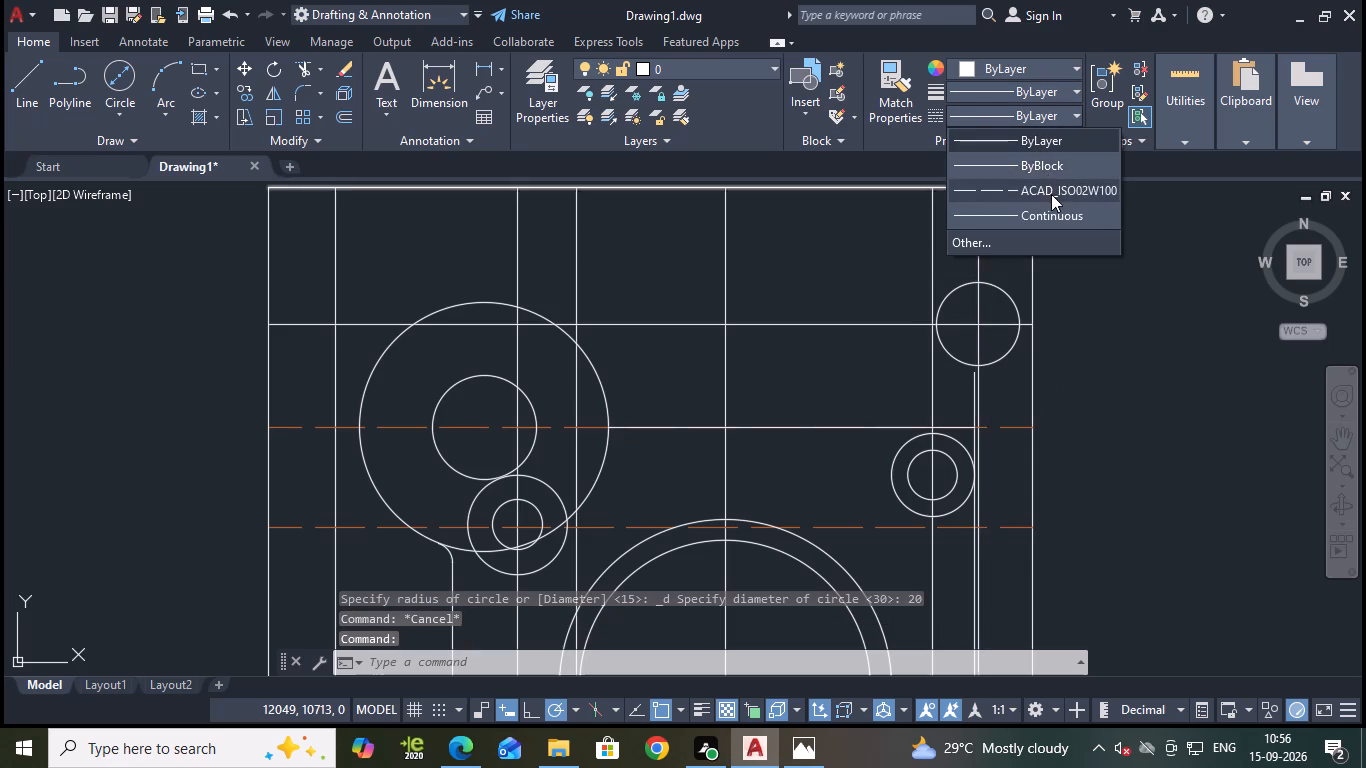
click(1051, 194)
click(995, 58)
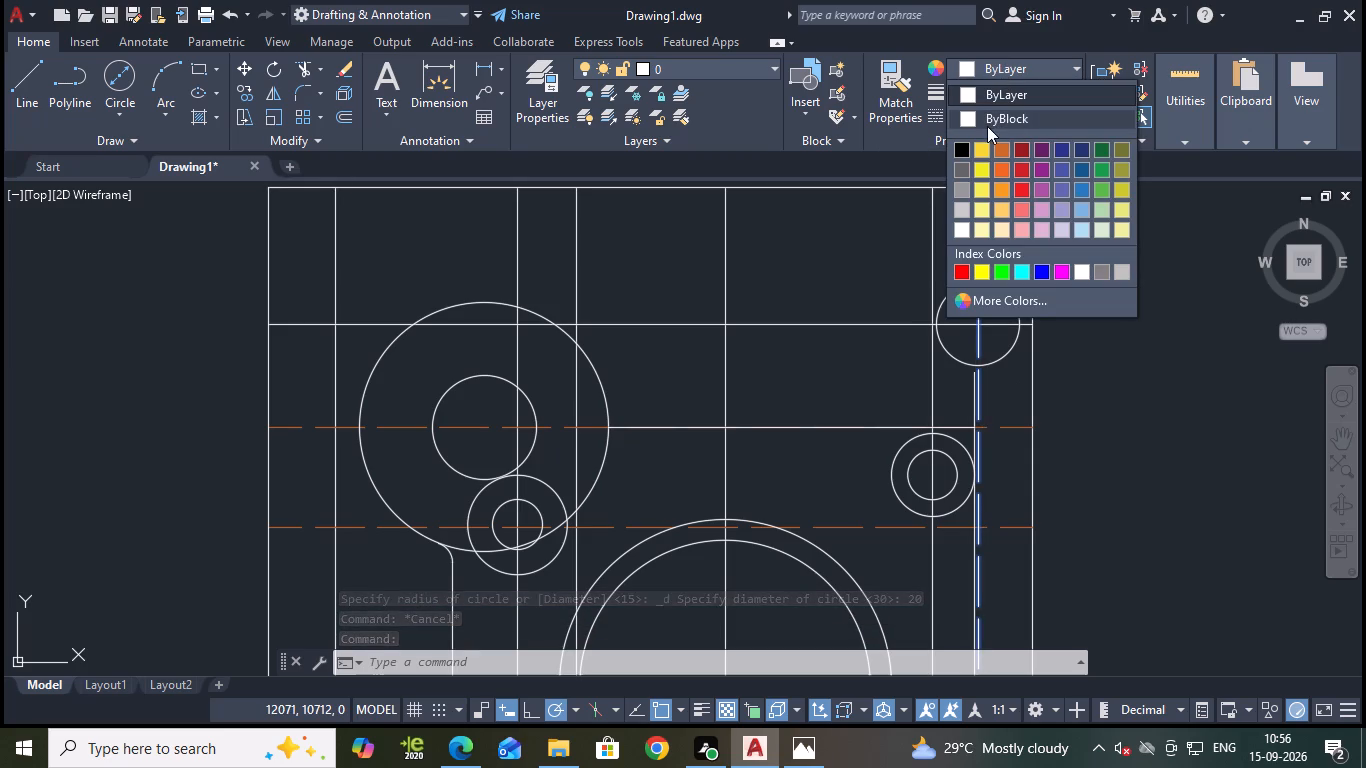
click(999, 171)
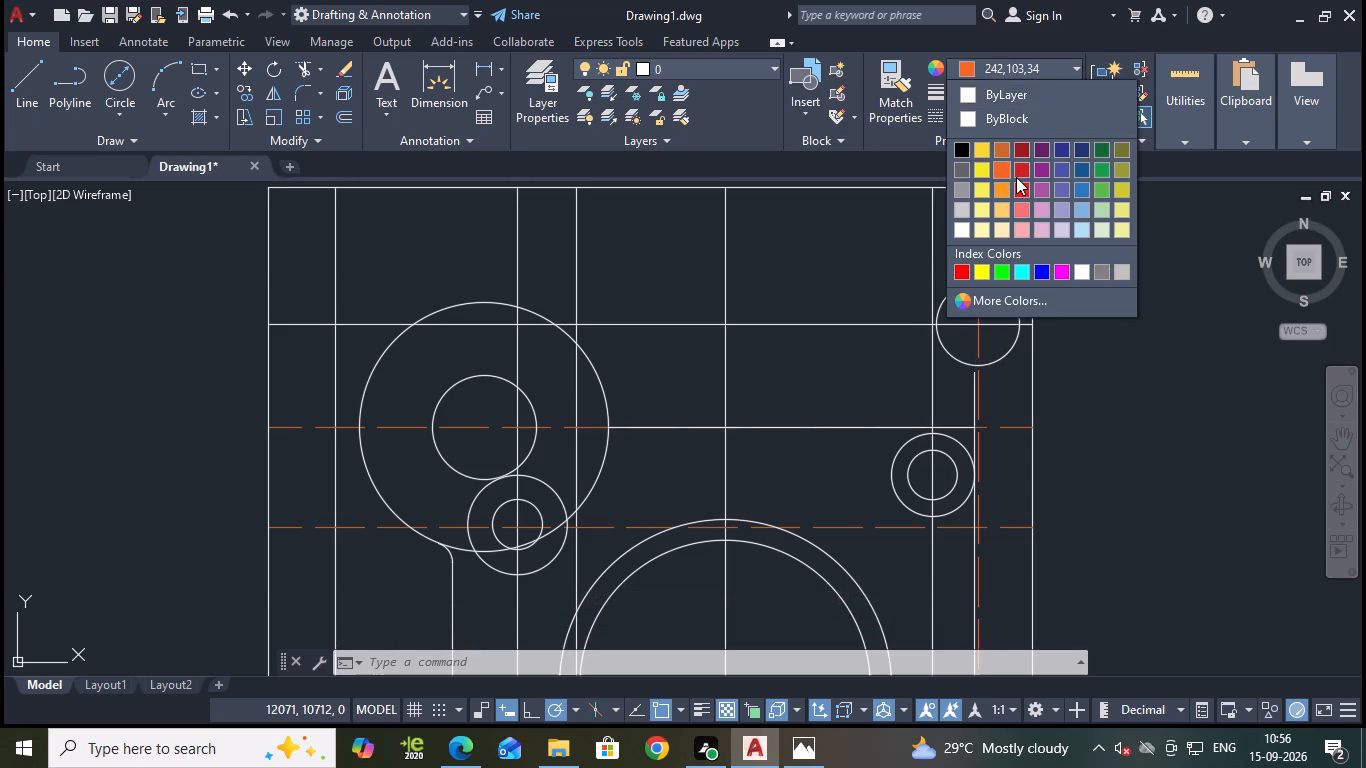
key(Escape)
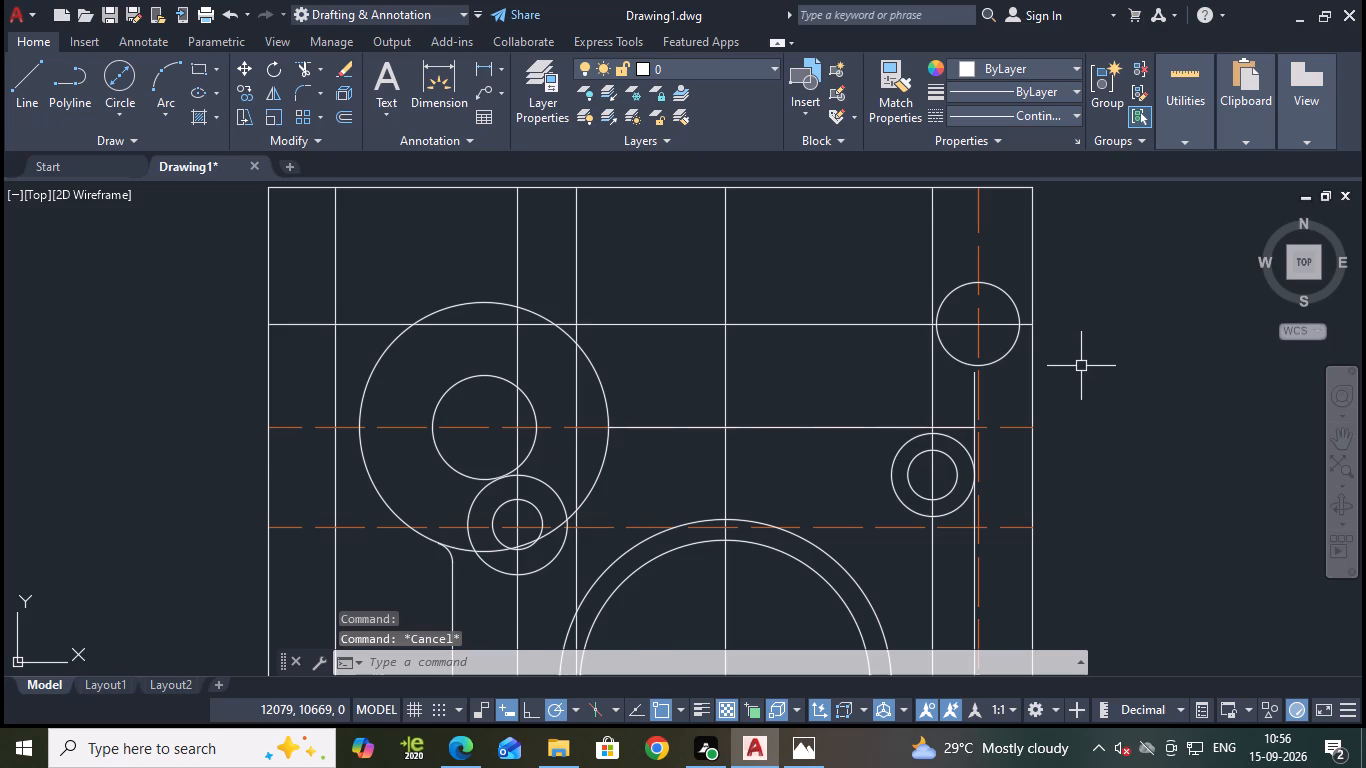
Stretch the upper end of the vertical tangent line beside the right-hand small circles upward into the 20 mm circle.
scroll(1081, 366, up, 1)
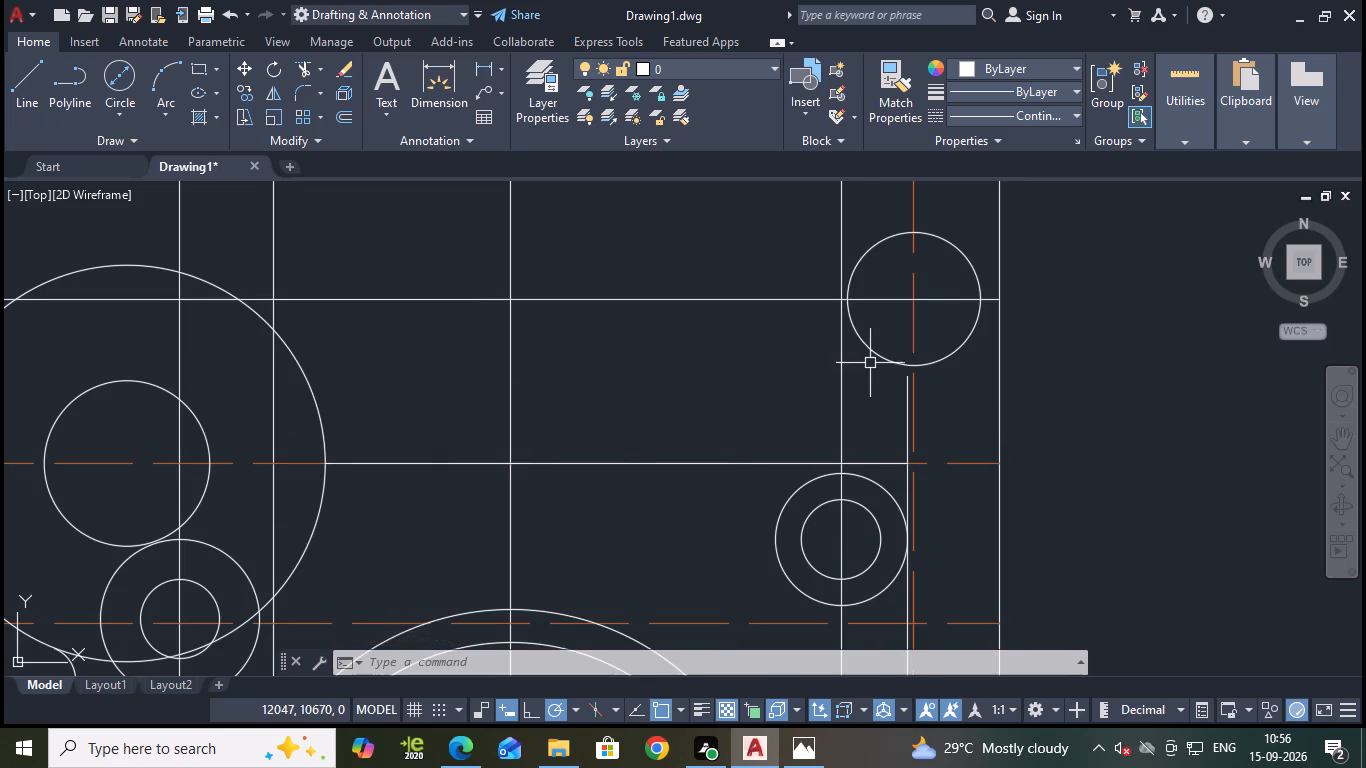
scroll(870, 364, up, 1)
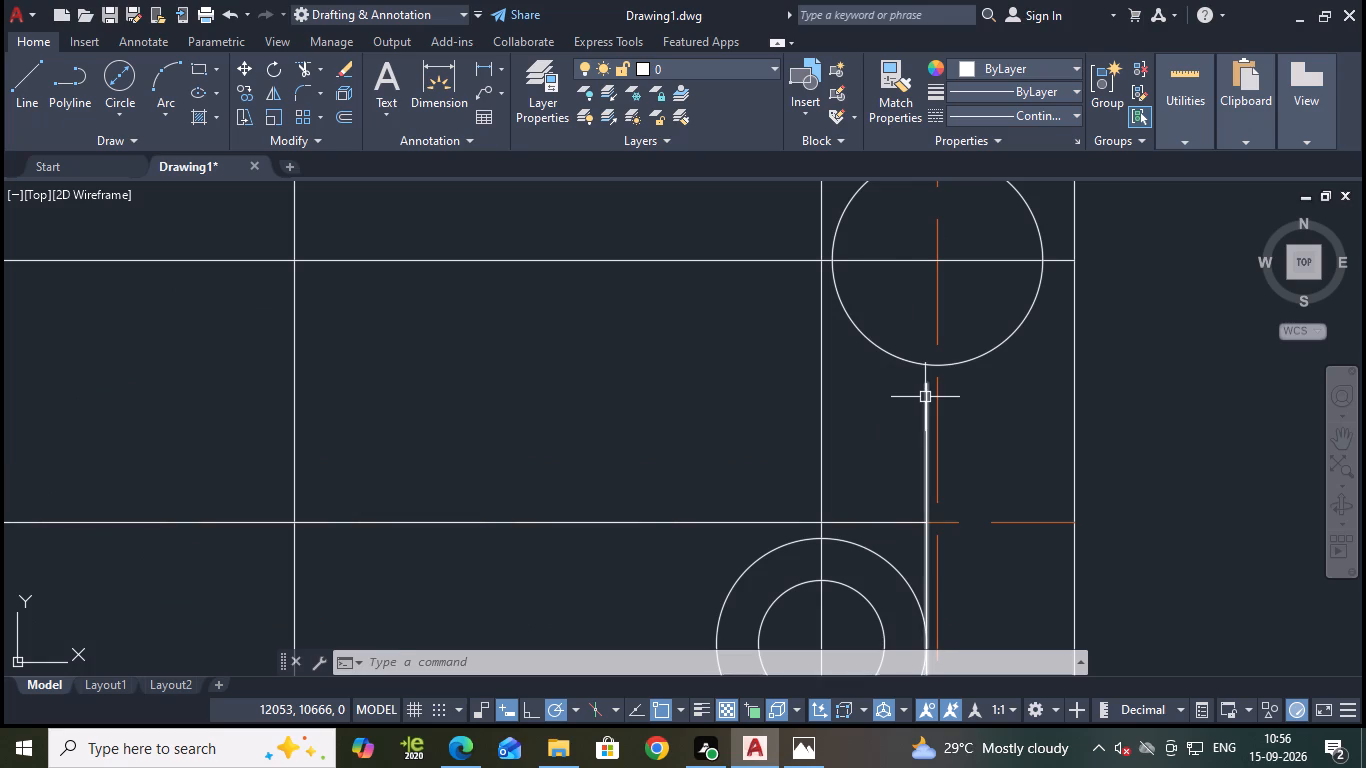
click(925, 397)
click(926, 386)
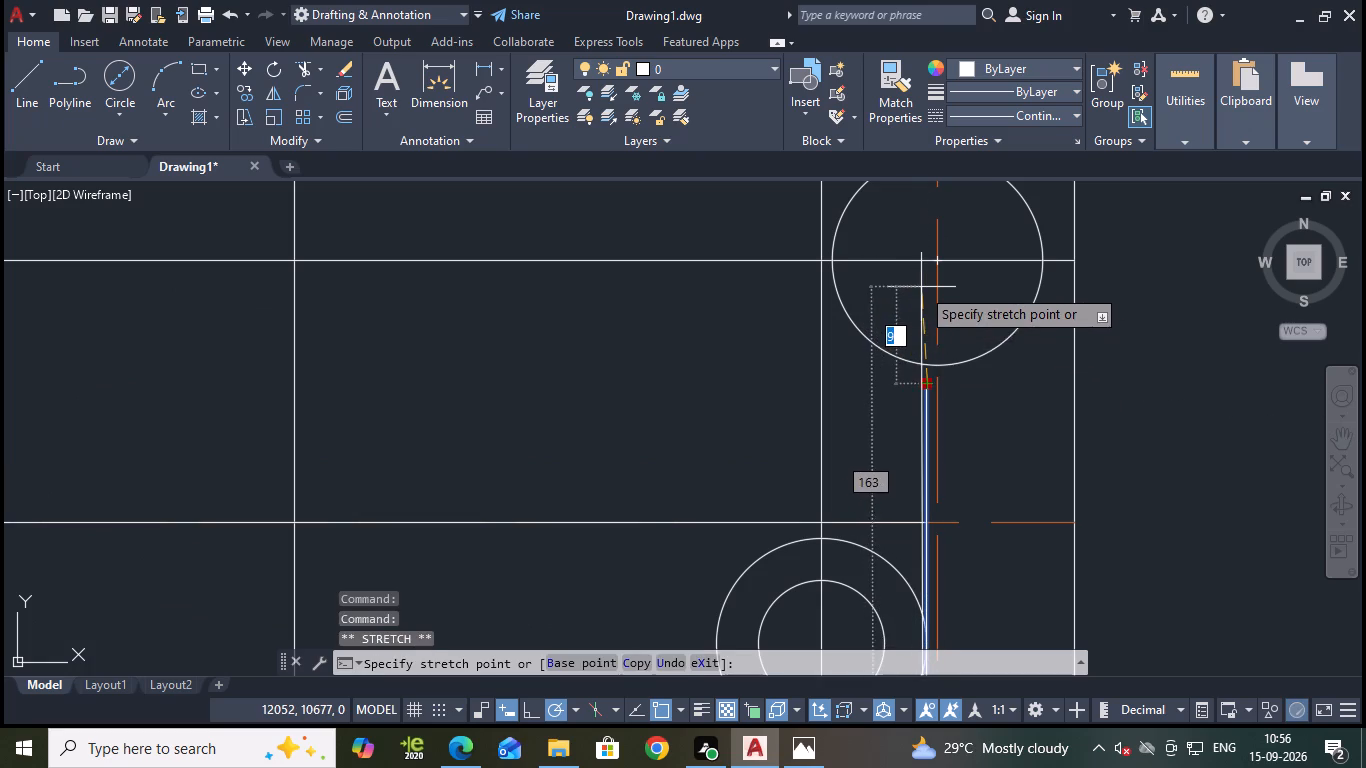
click(924, 284)
key(Escape)
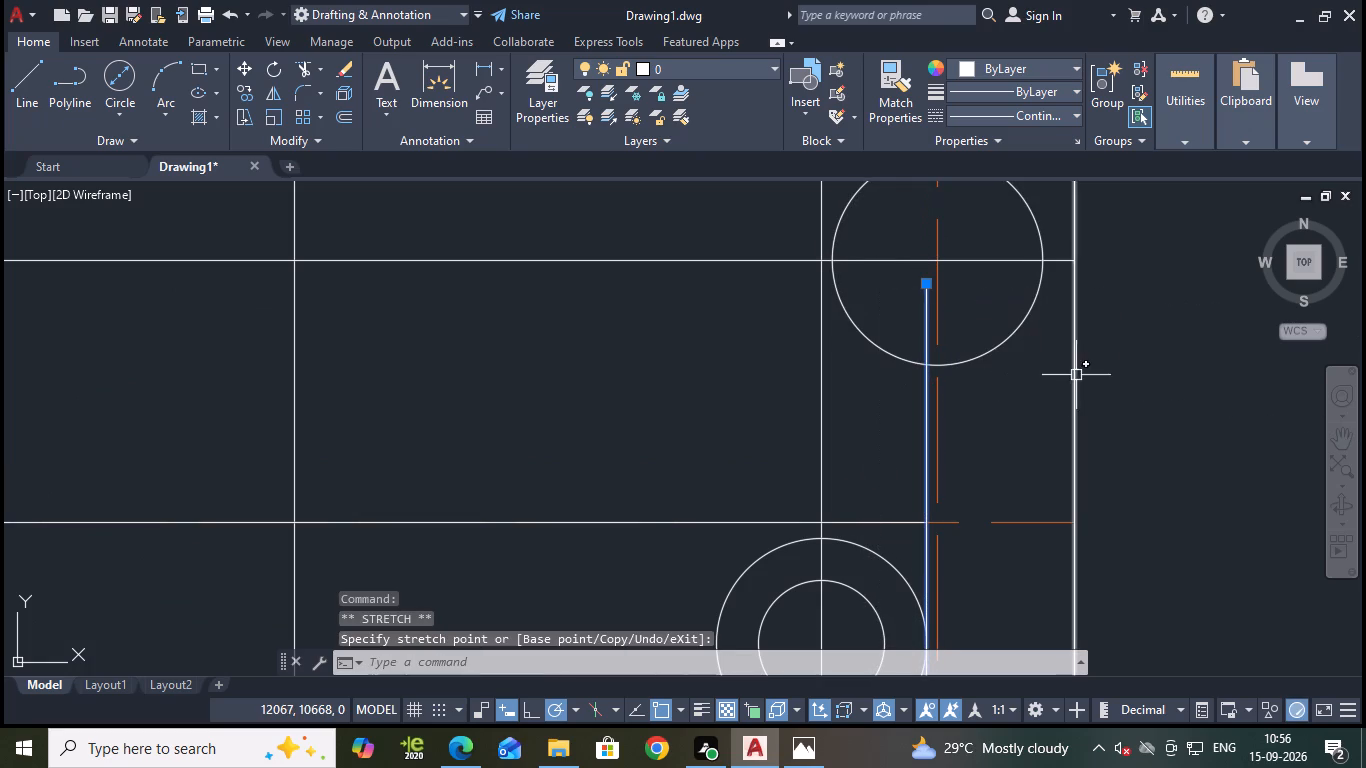
Trim the tangent line's end inside the 20 mm circle and the circle's right half, leaving a left-hand arc starting at the line.
text(tr)
key(Escape)
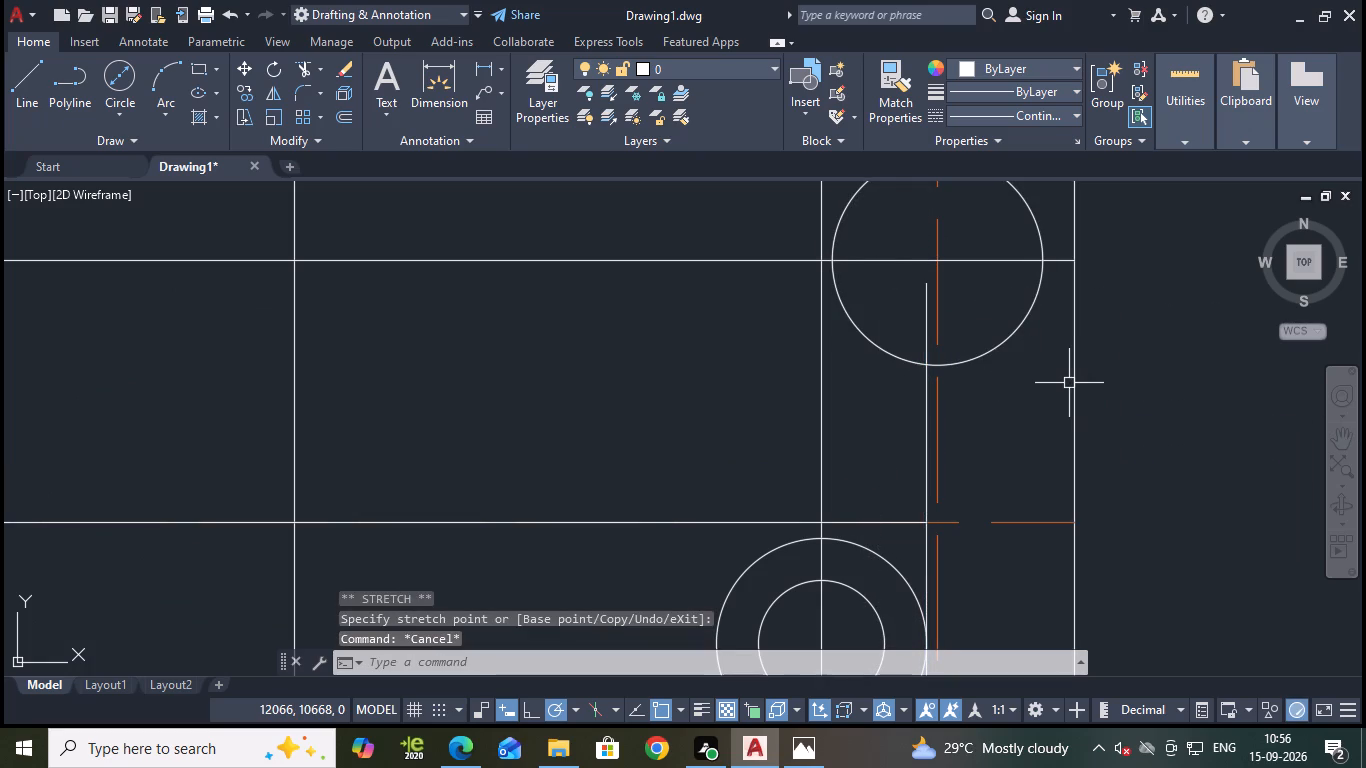
text(tr)
key(Return)
key(Return)
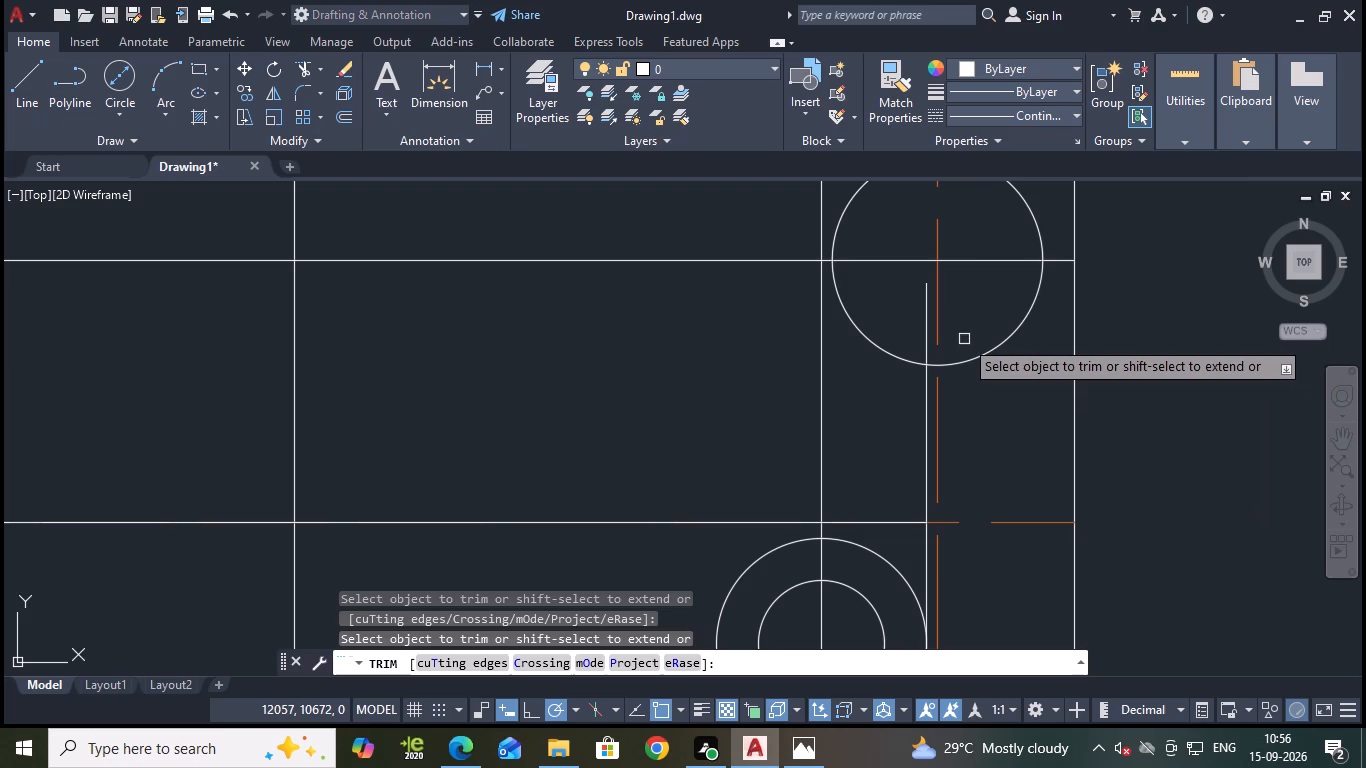
click(926, 312)
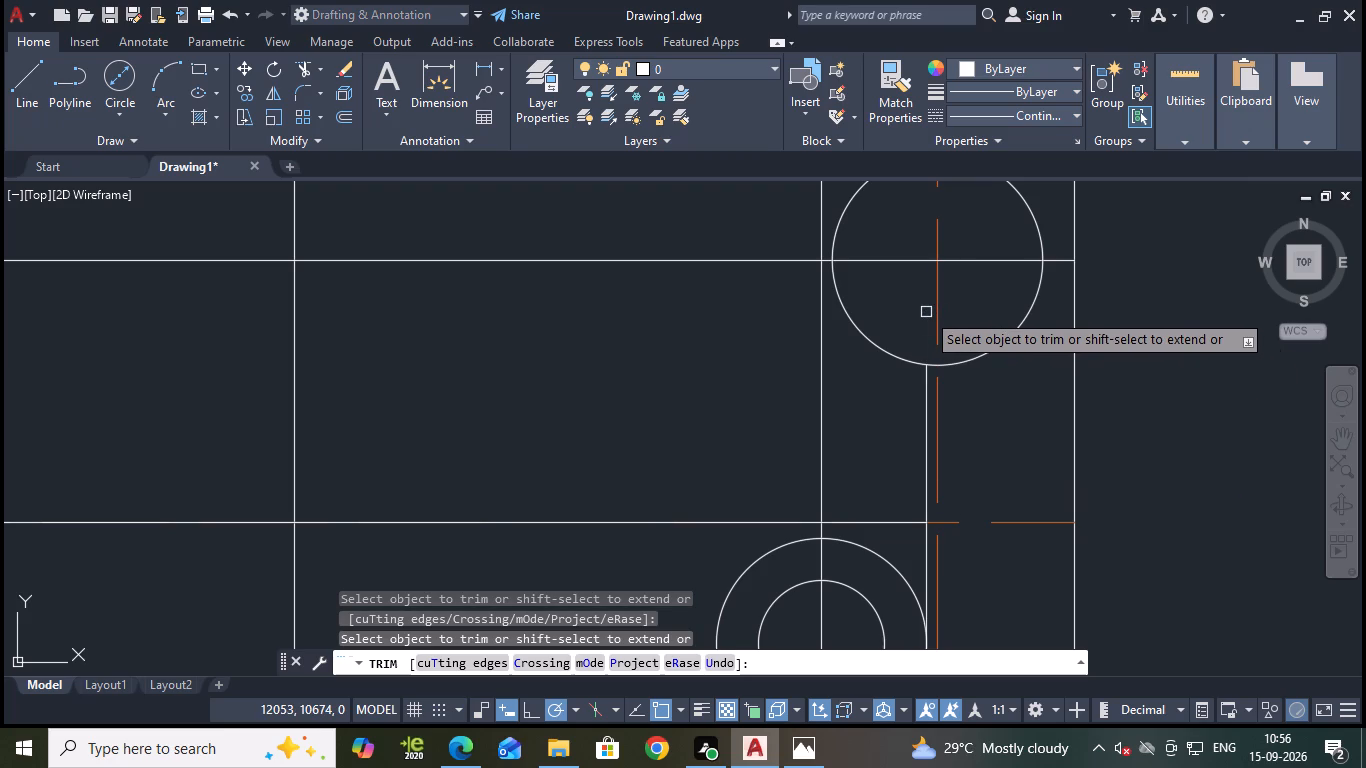
click(981, 362)
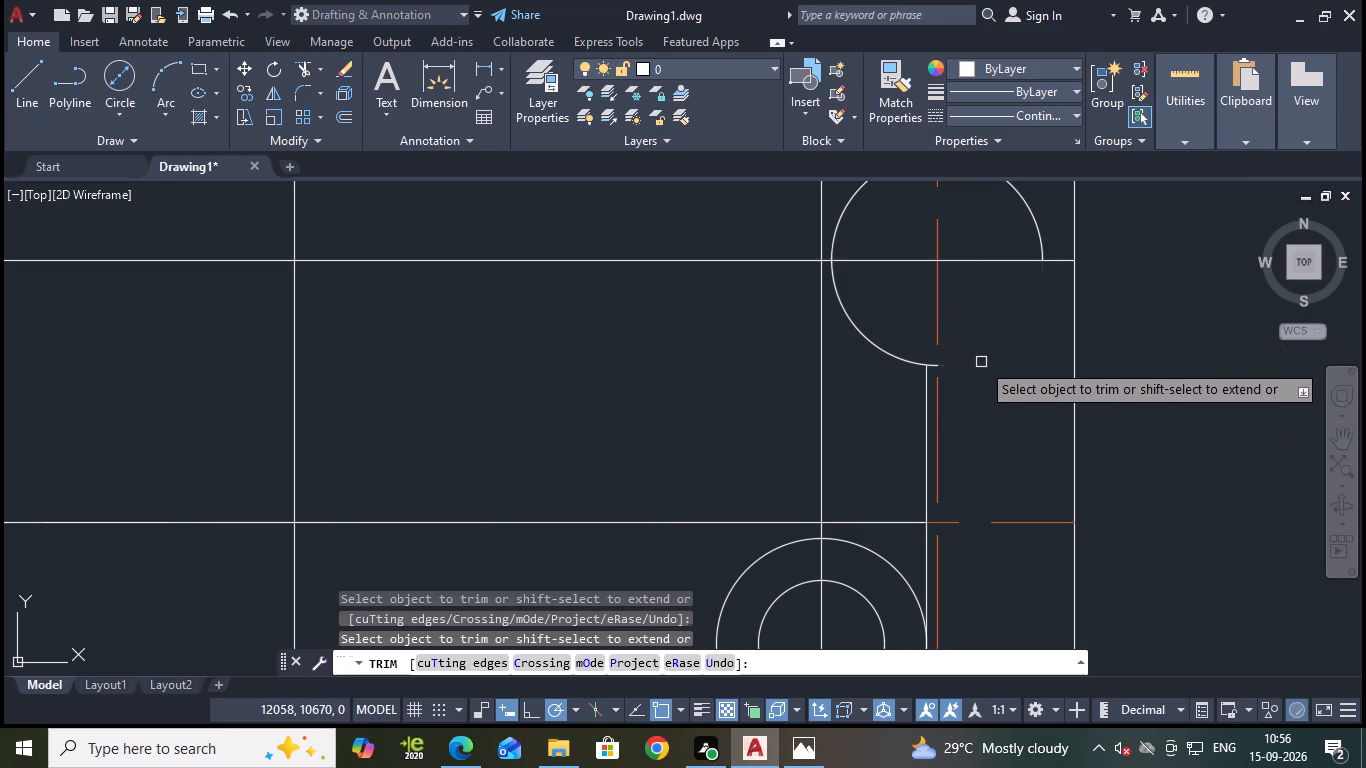
scroll(962, 363, up, 2)
click(893, 373)
scroll(1090, 375, down, 2)
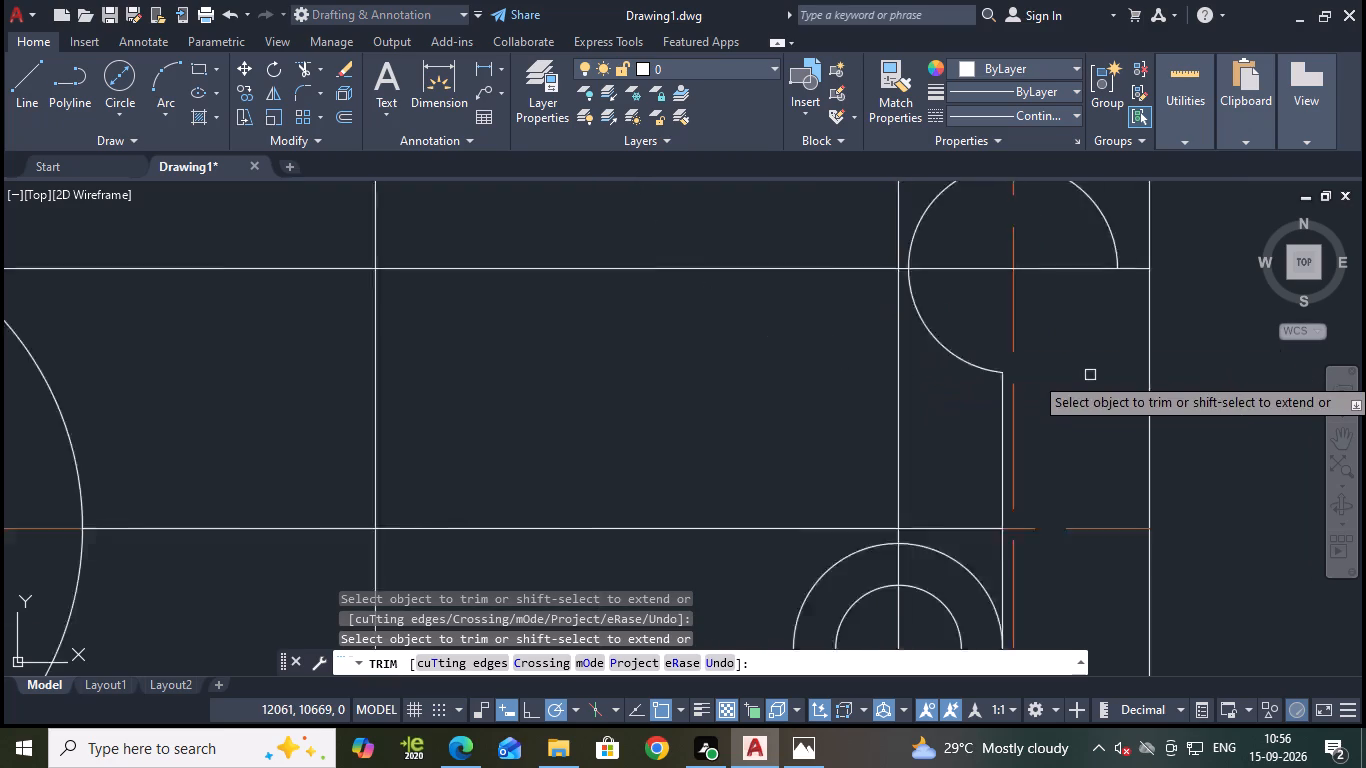
scroll(1090, 375, down, 1)
middle_drag(1090, 369, 1080, 462)
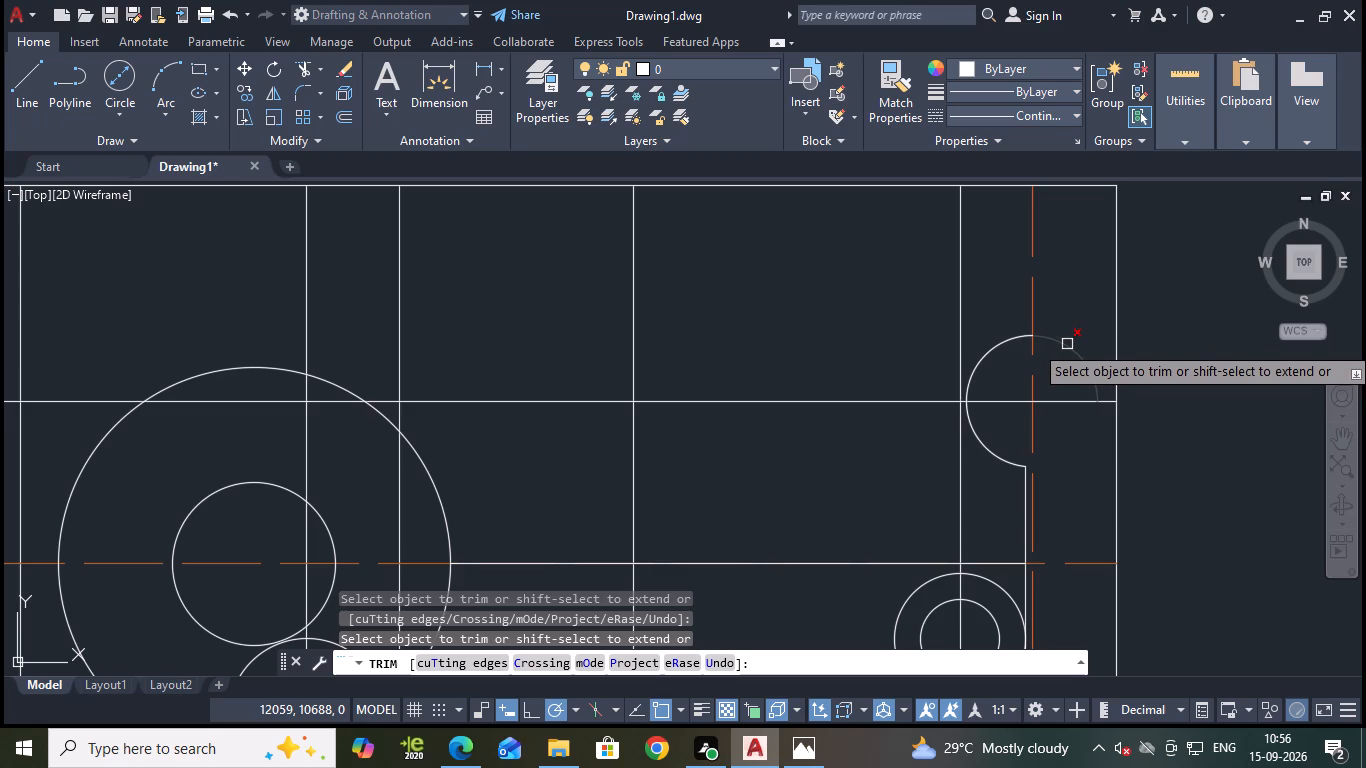
click(1067, 344)
key(Escape)
Stretch the tangent line's upper end vertically past the arc to just below the outline's top edge.
click(1026, 512)
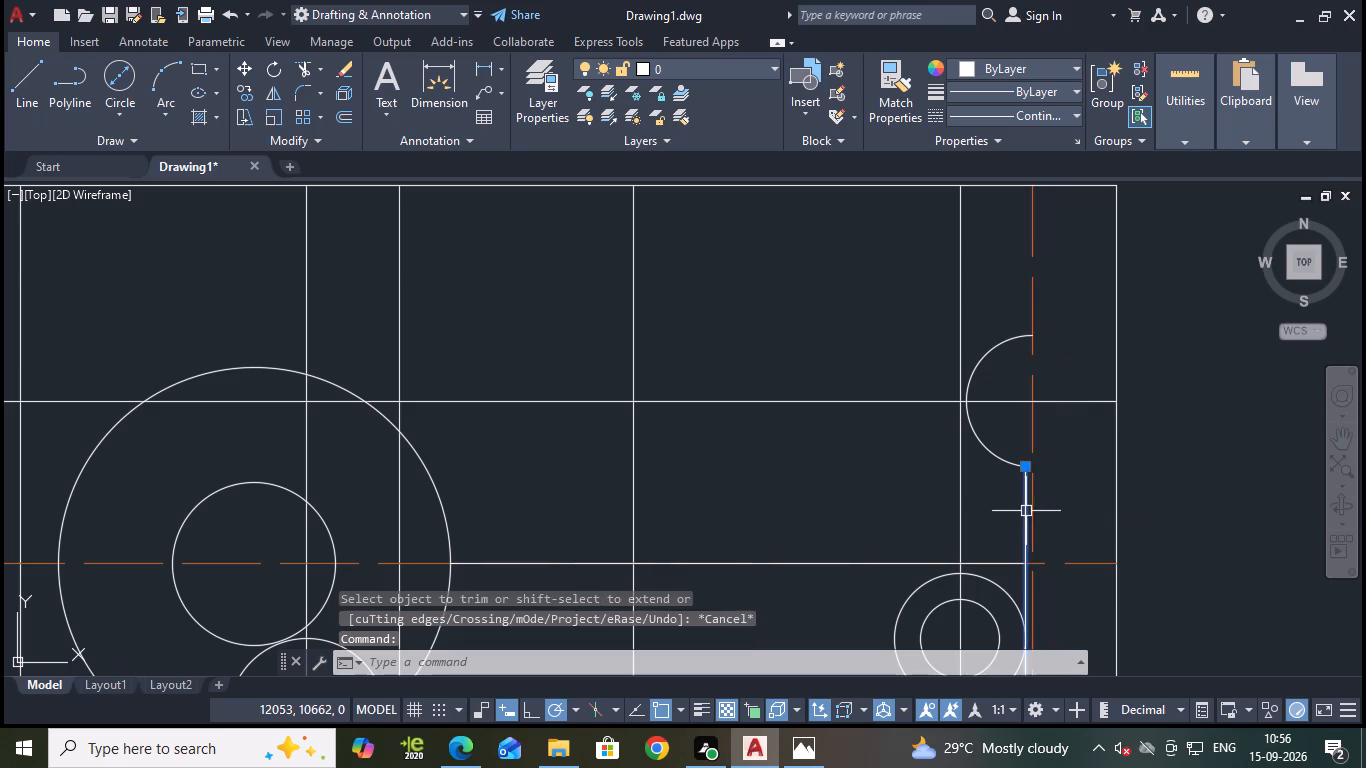
click(1027, 467)
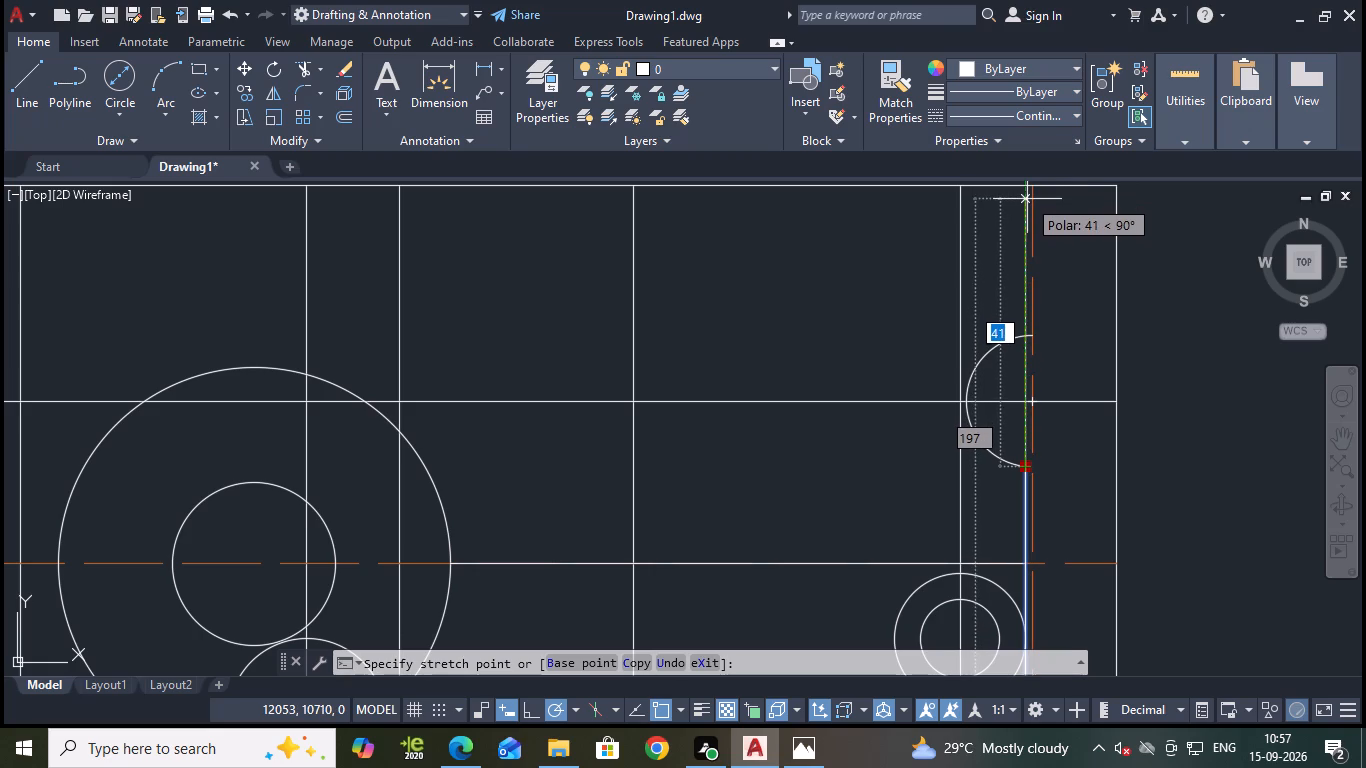
click(1027, 213)
key(Escape)
scroll(1080, 333, up, 1)
key(Escape)
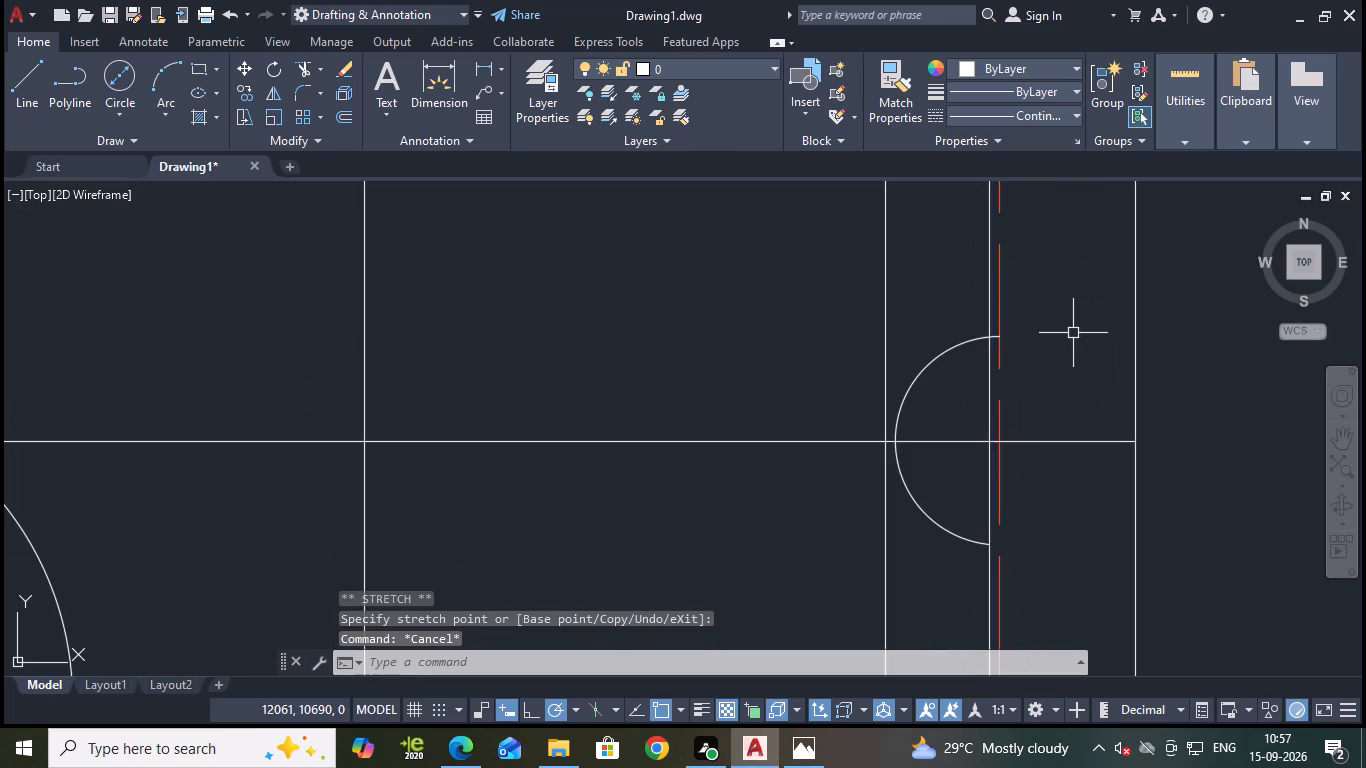
Trim the arc's upper stub beyond the tangent line and the portion of the line spanning the arc's opening.
text(tr)
key(Return)
scroll(1039, 334, up, 3)
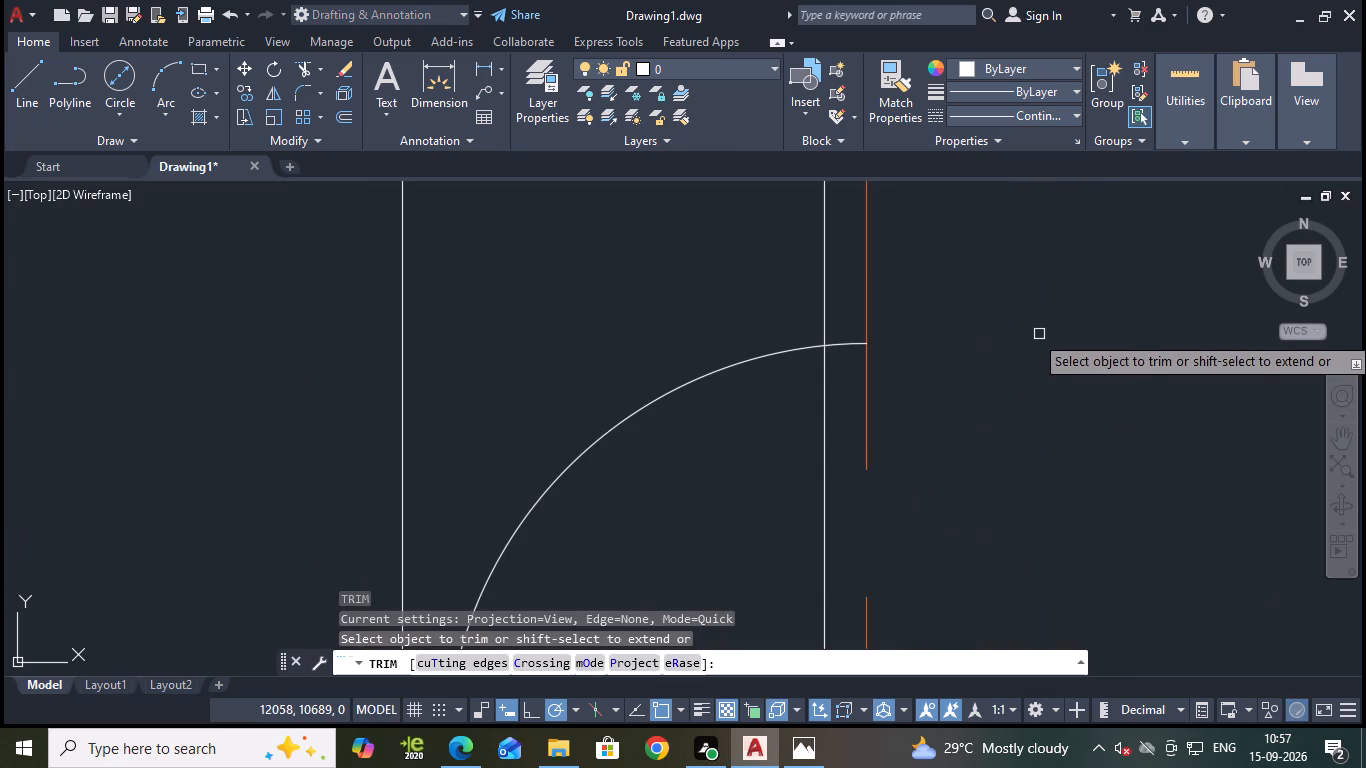
click(849, 350)
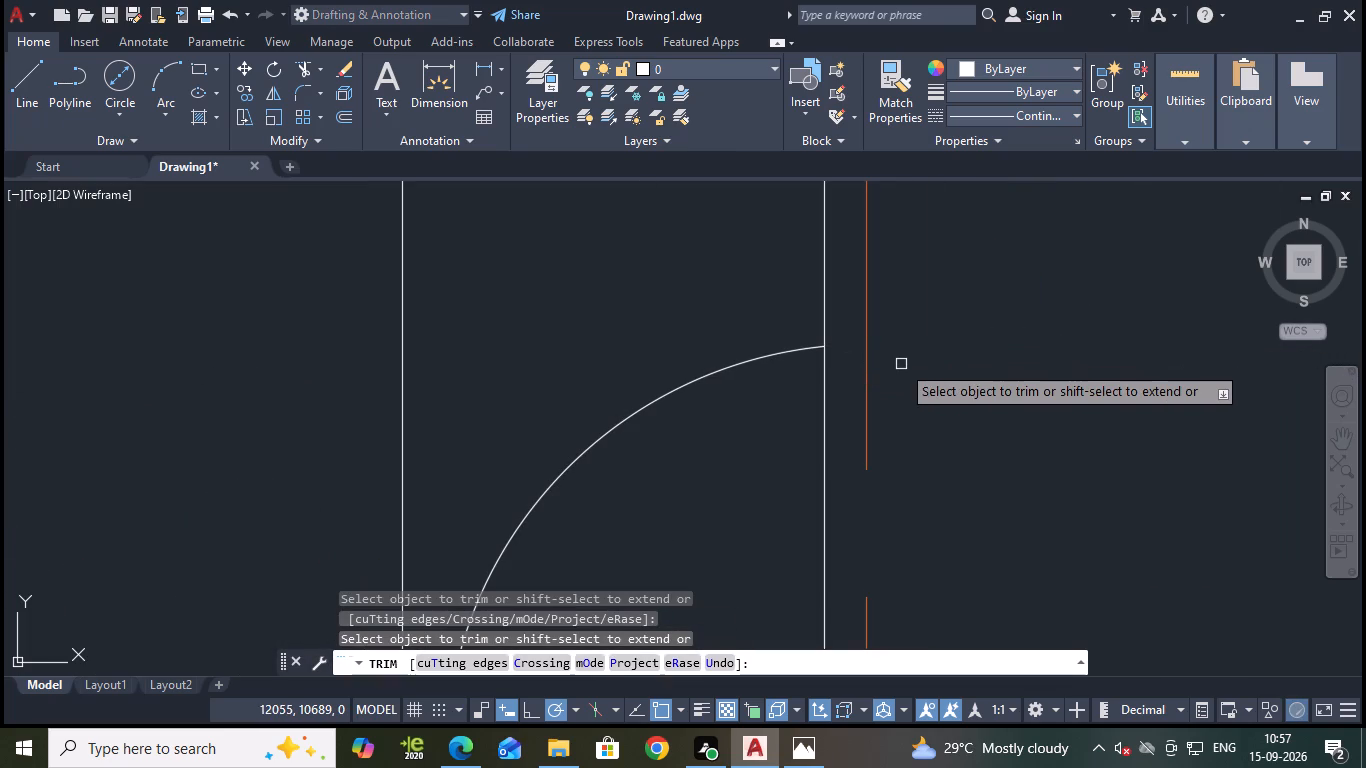
scroll(901, 364, down, 2)
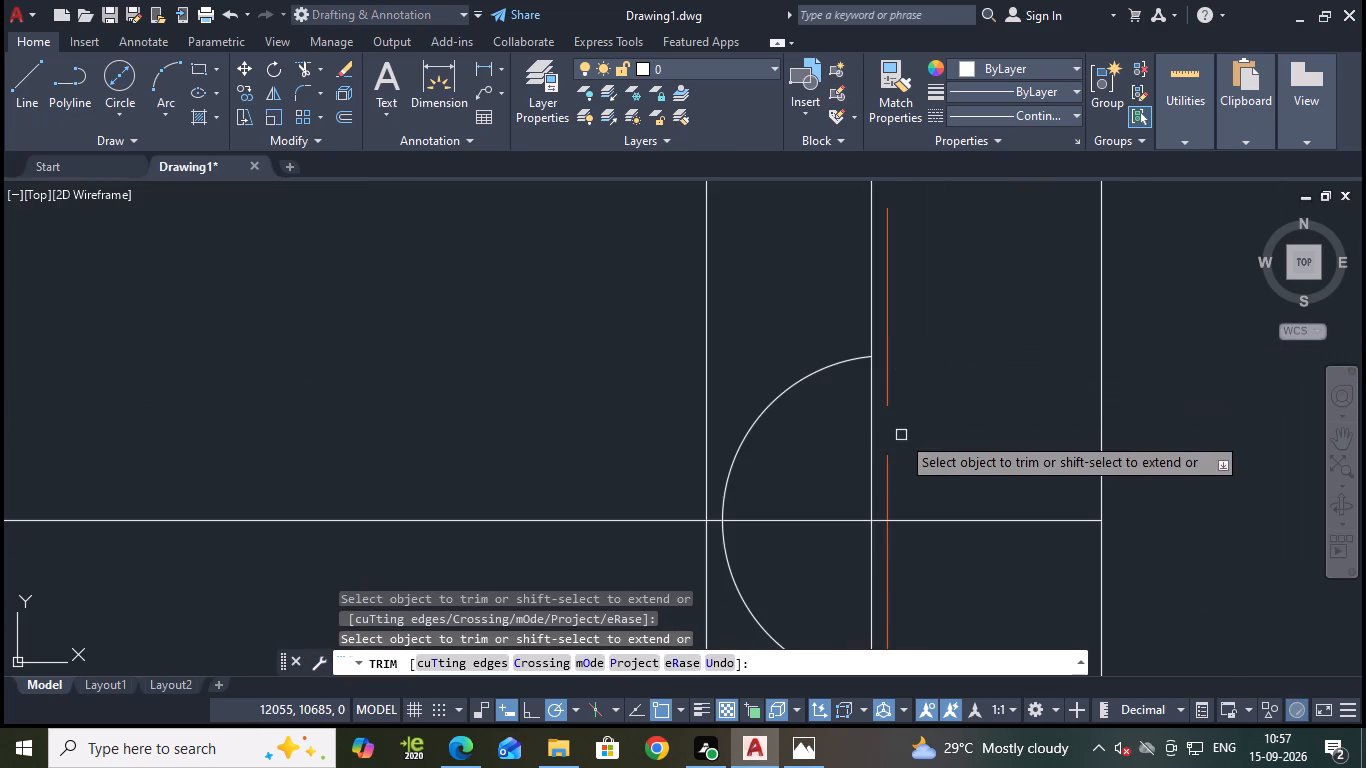
scroll(919, 433, down, 3)
scroll(915, 471, up, 3)
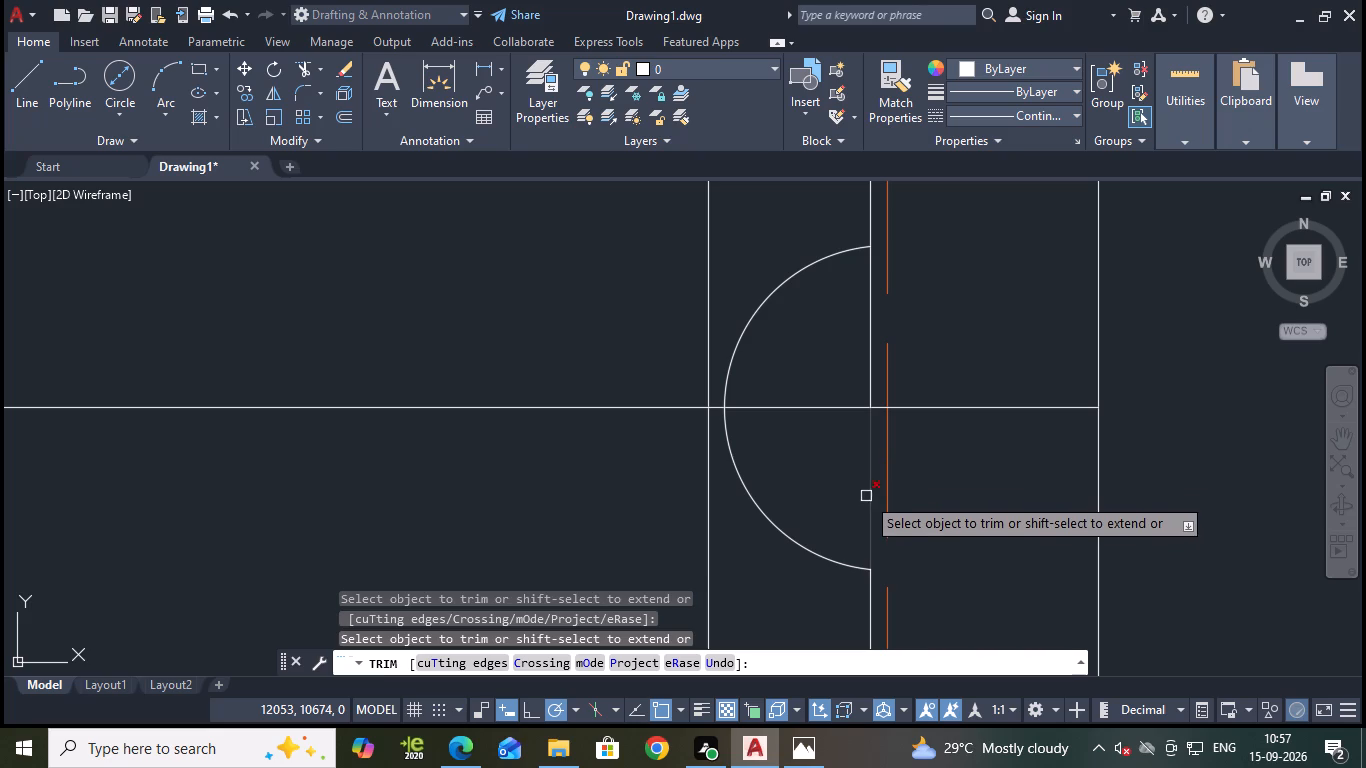
click(867, 497)
click(867, 384)
scroll(882, 388, down, 3)
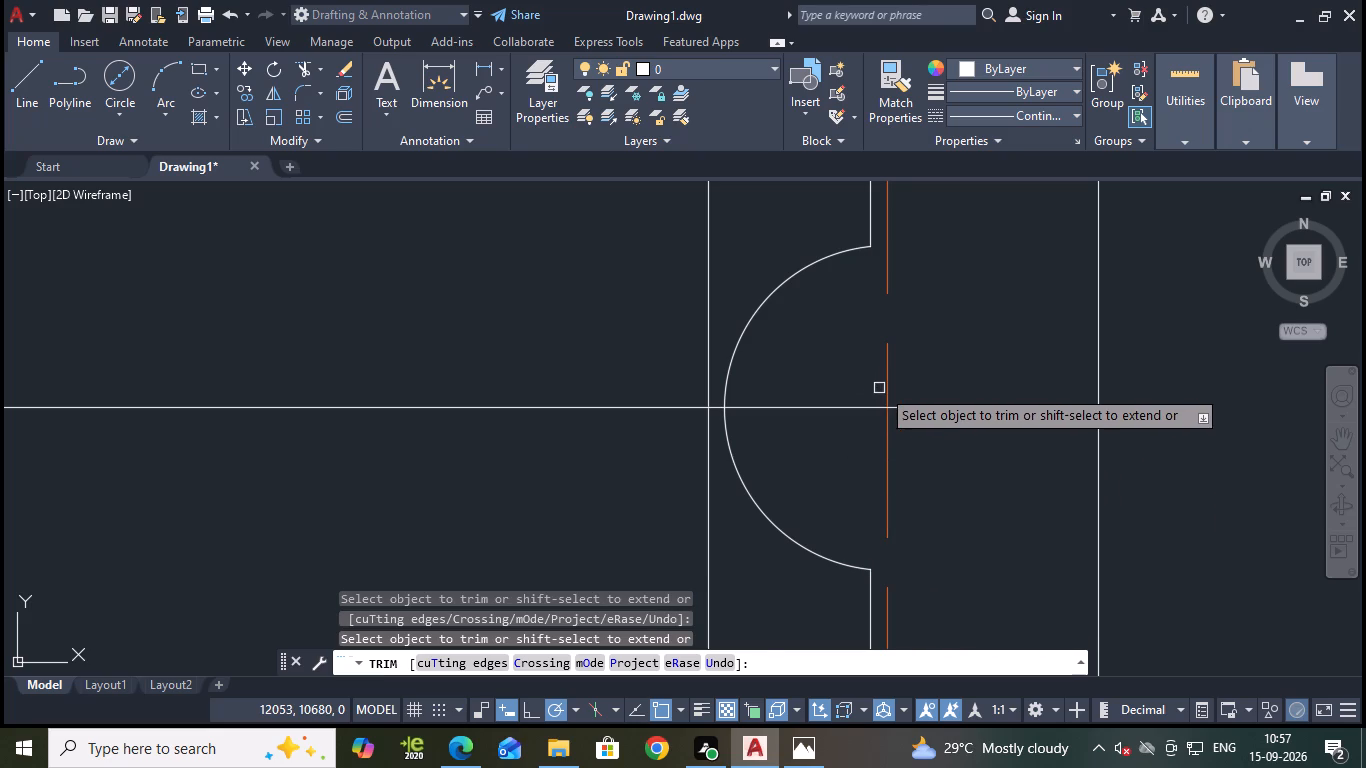
scroll(961, 429, down, 1)
middle_drag(970, 432, 1015, 364)
key(Escape)
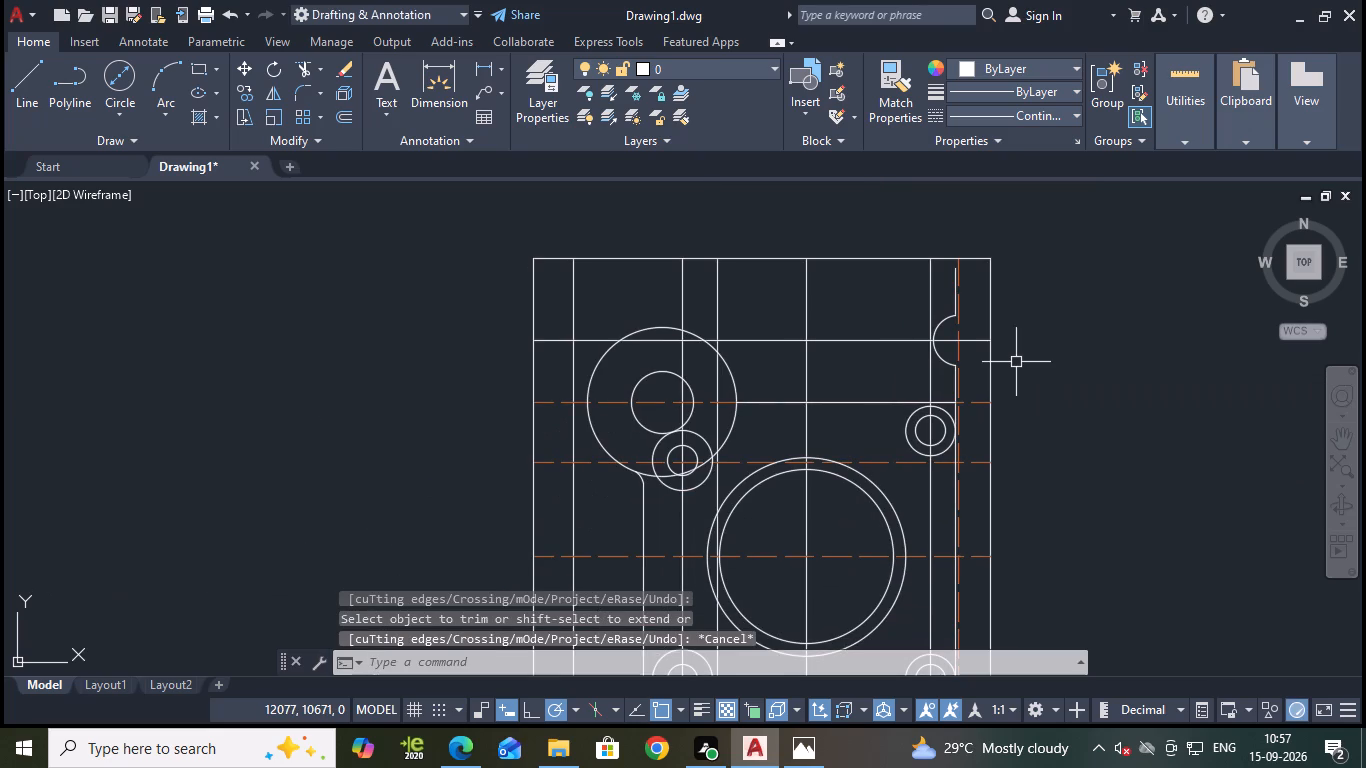
Save the drawing.
key(ctrl+s)
Trim away the large upper-left circle's lower-right arc between the fillet and the horizontal line, including the pieces crossing the small concentric circles.
middle_drag(1075, 519, 1138, 359)
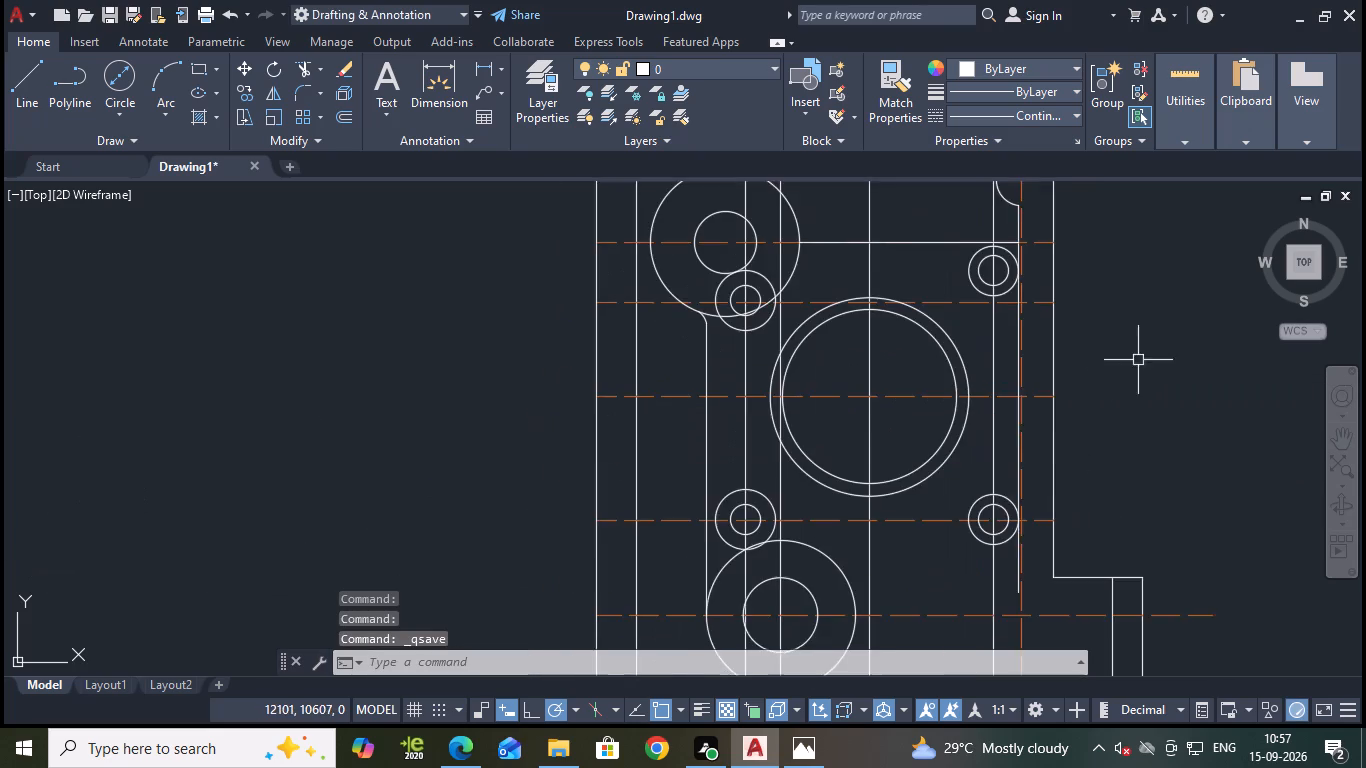
scroll(1101, 368, down, 1)
scroll(965, 329, up, 2)
middle_drag(890, 289, 881, 378)
text(tr)
key(Return)
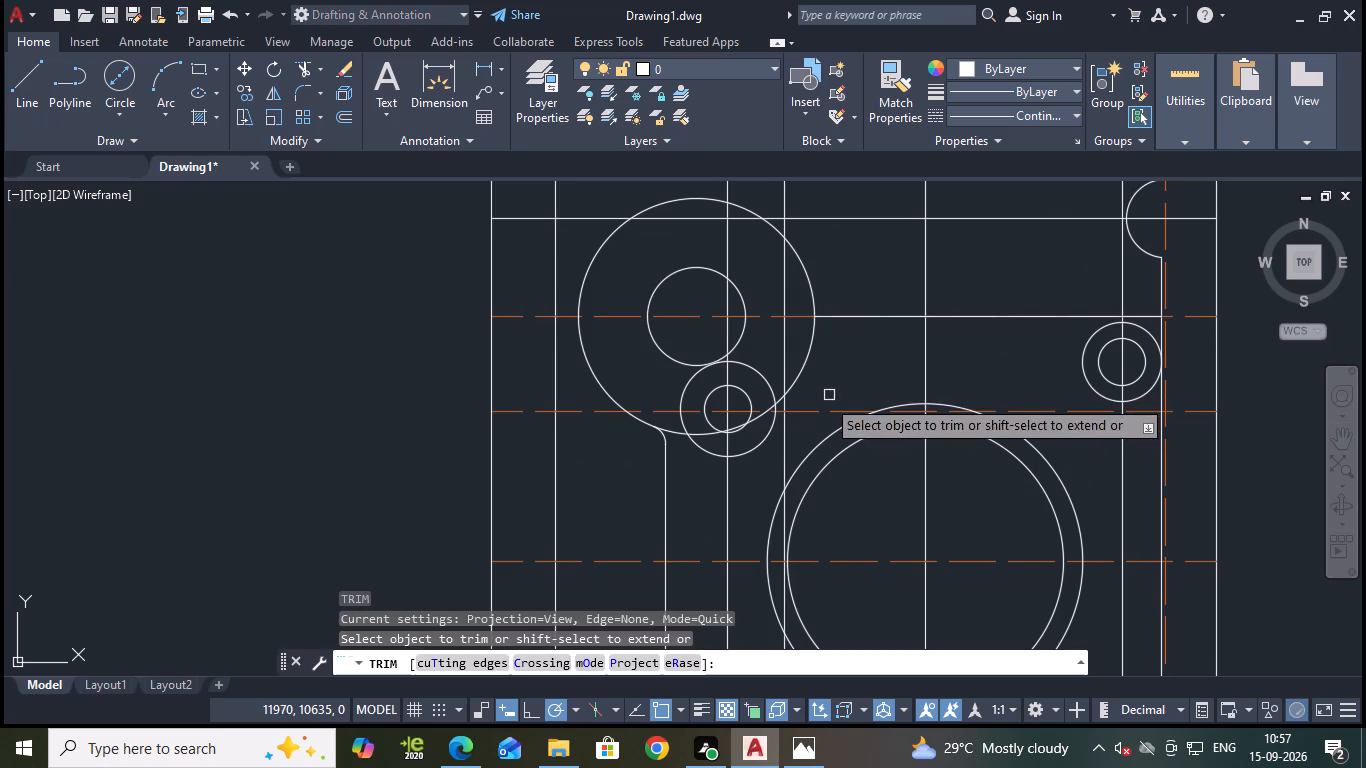
click(679, 436)
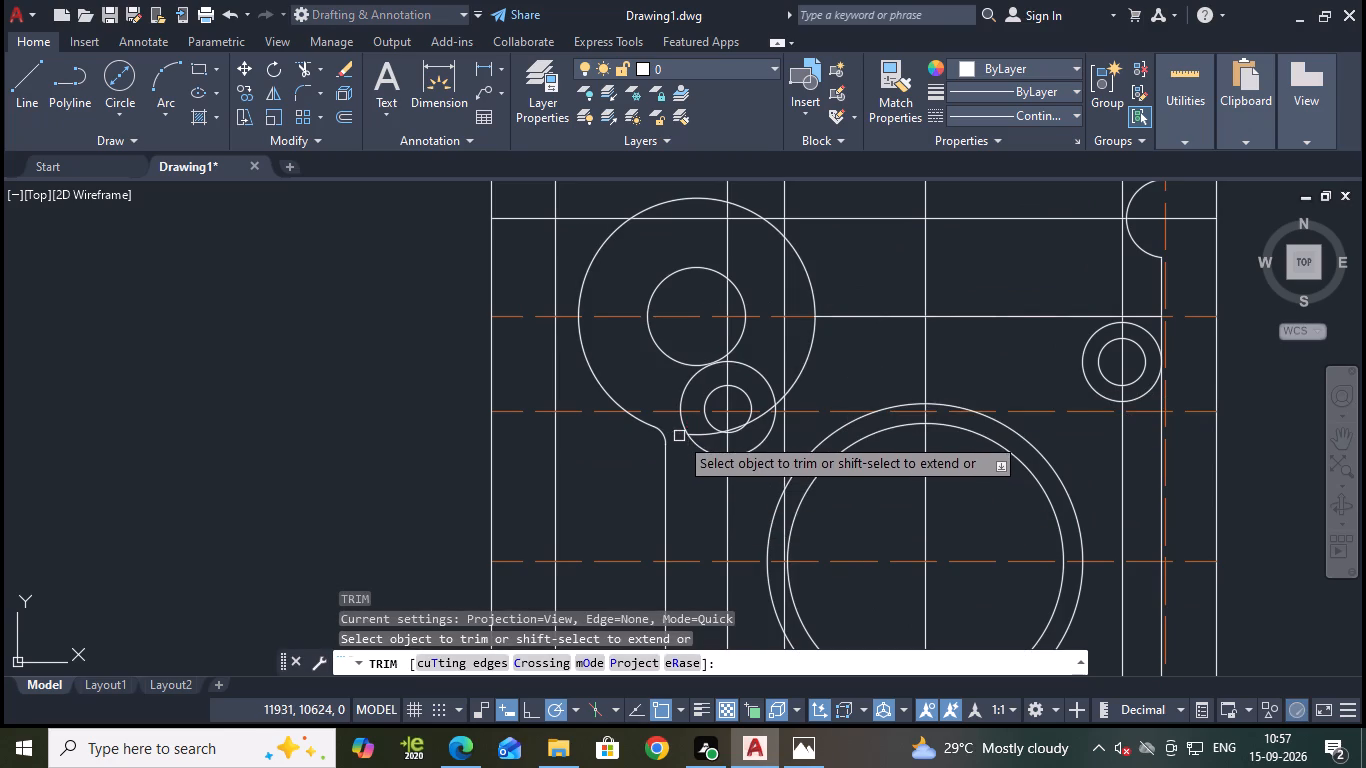
click(811, 334)
scroll(772, 397, up, 3)
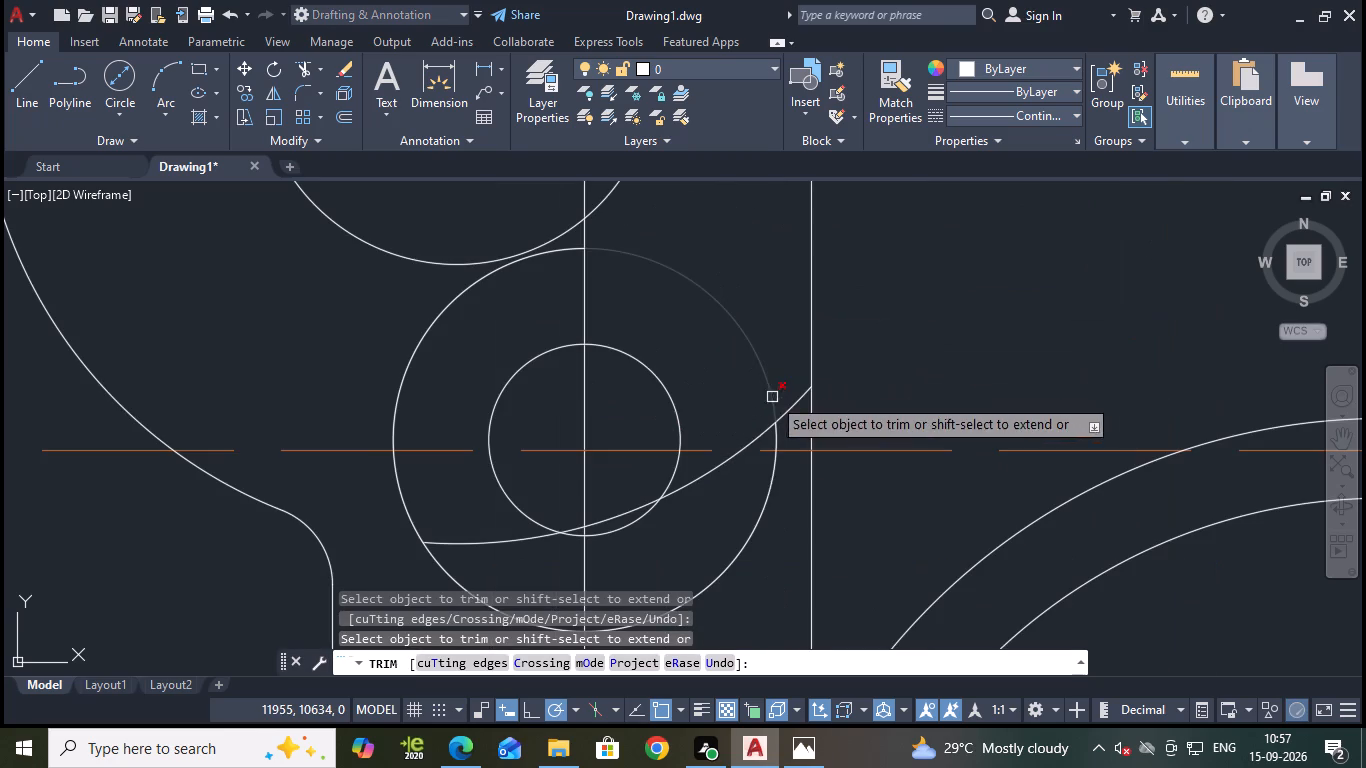
click(726, 464)
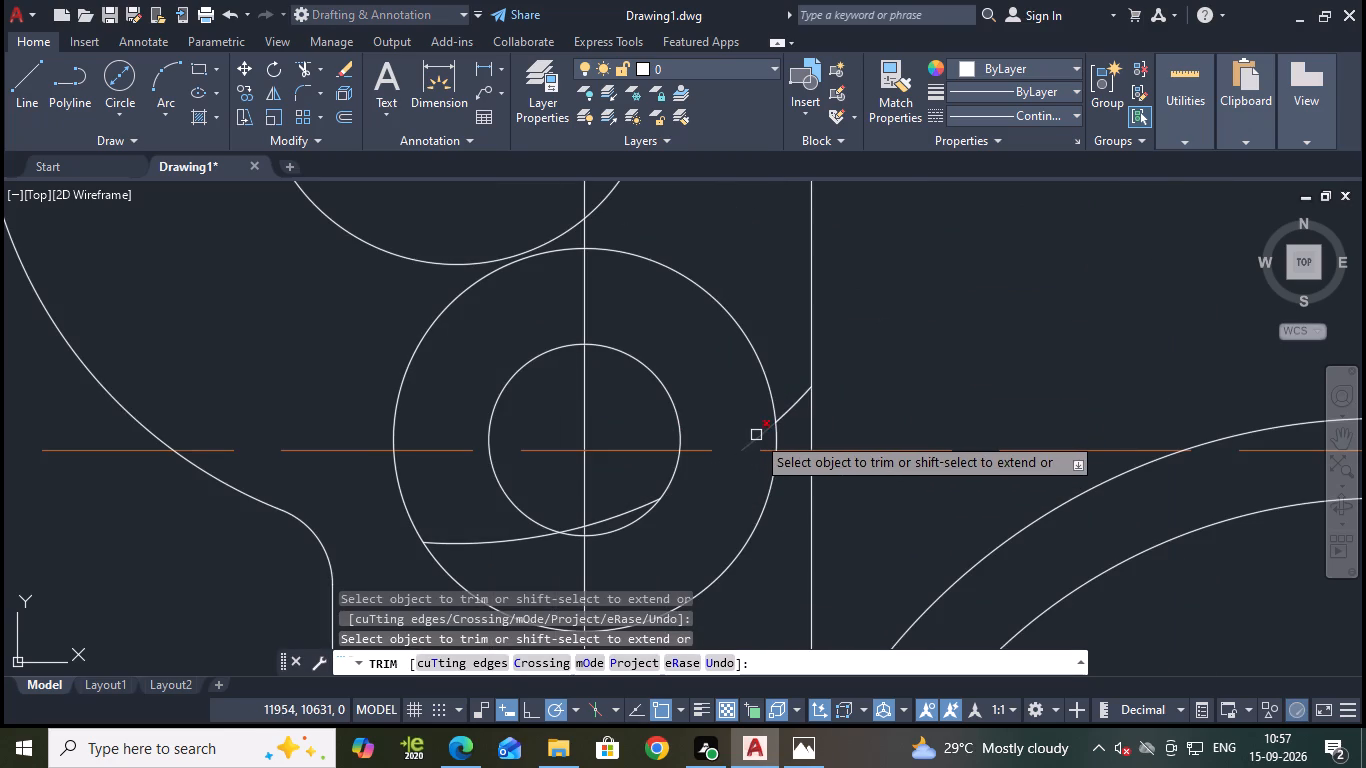
click(756, 435)
click(789, 408)
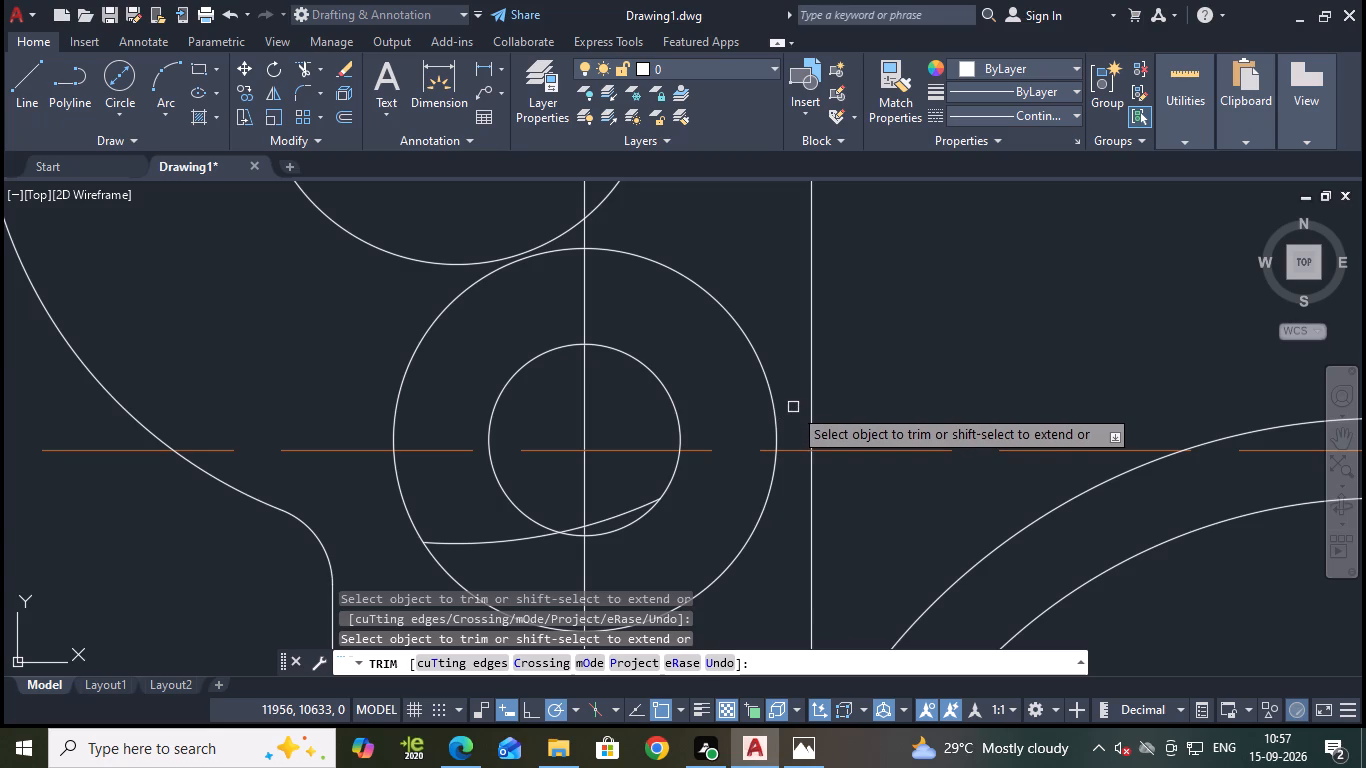
click(618, 516)
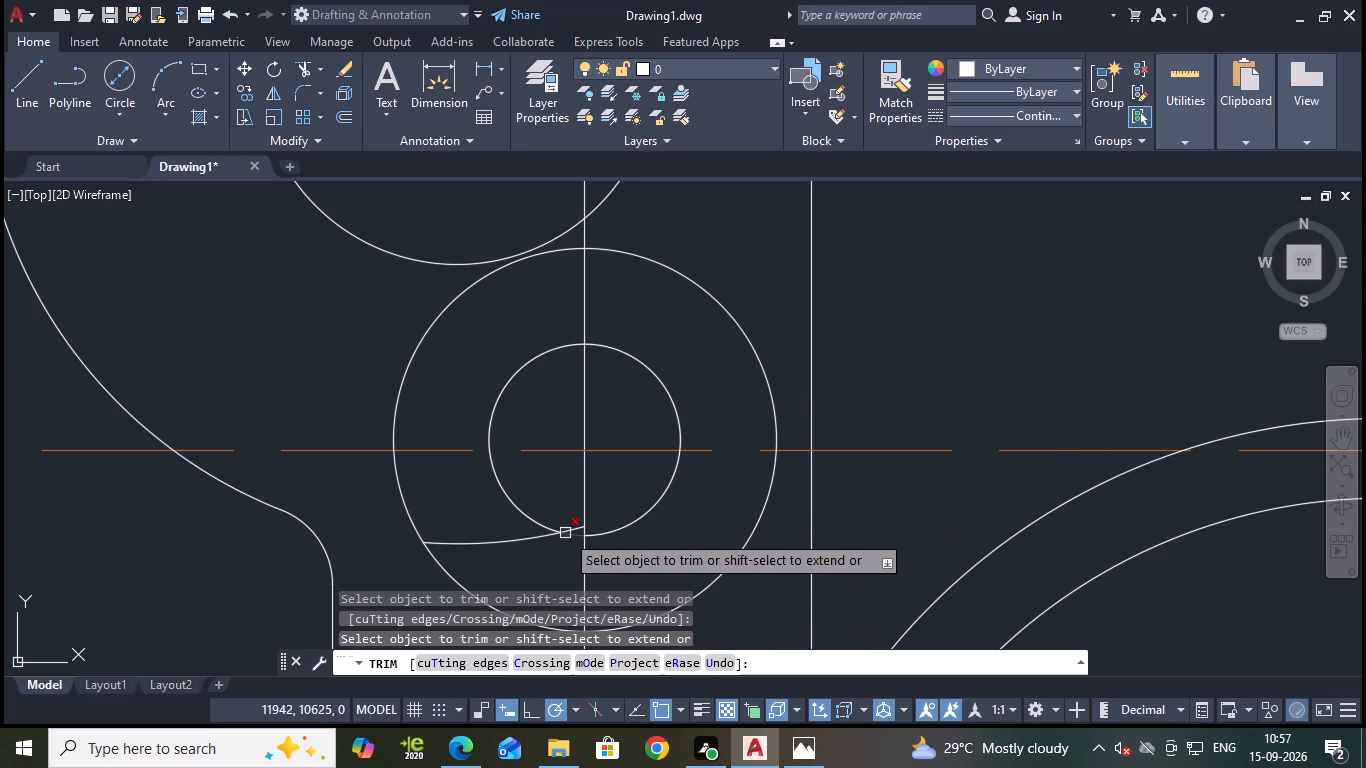
click(503, 545)
scroll(542, 528, up, 2)
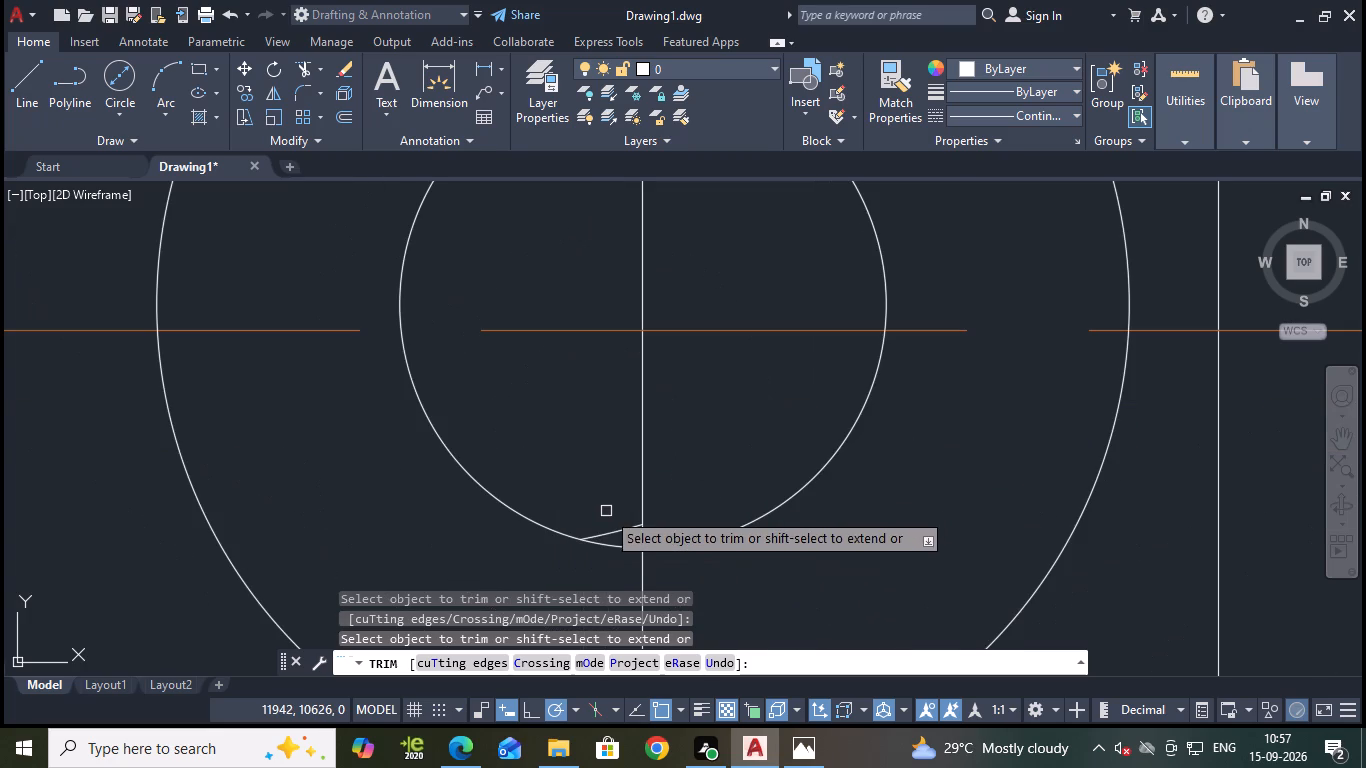
click(617, 535)
scroll(766, 480, down, 4)
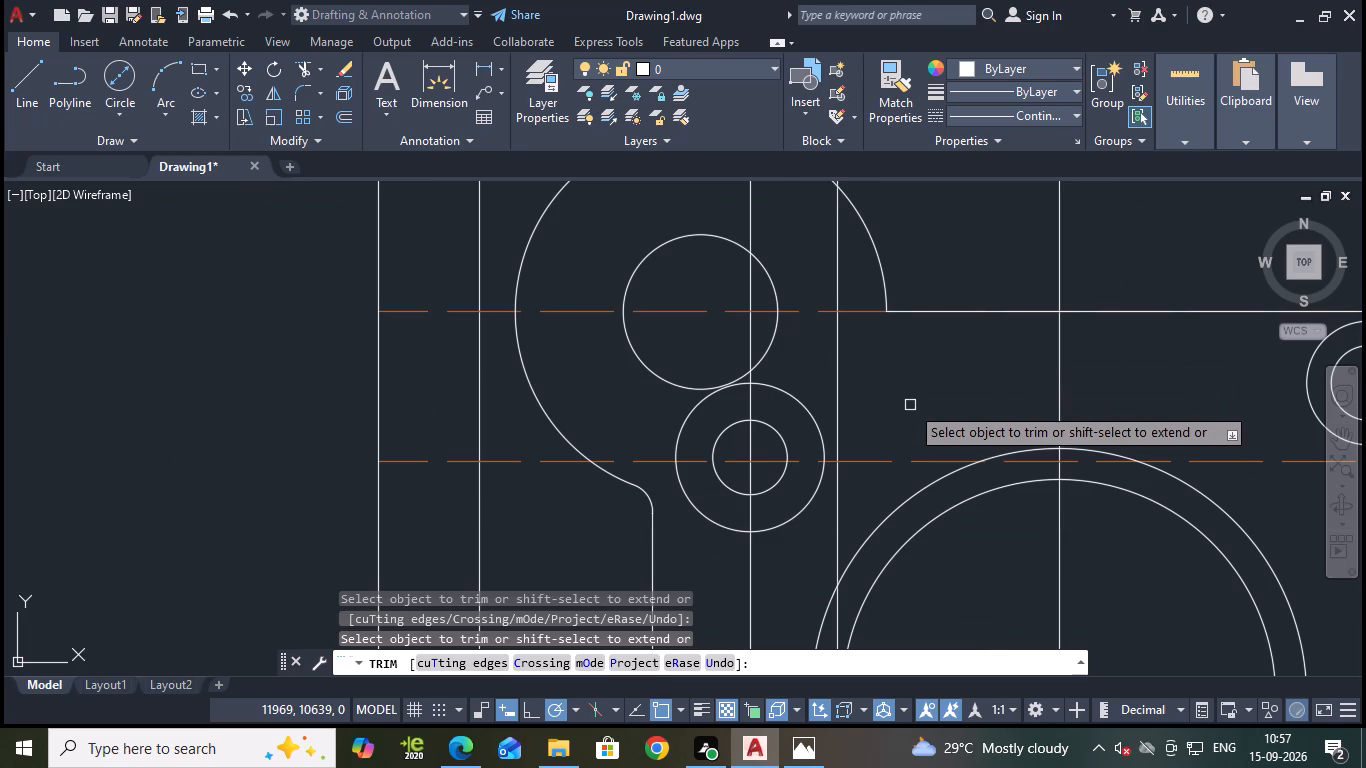
scroll(910, 406, down, 2)
key(Escape)
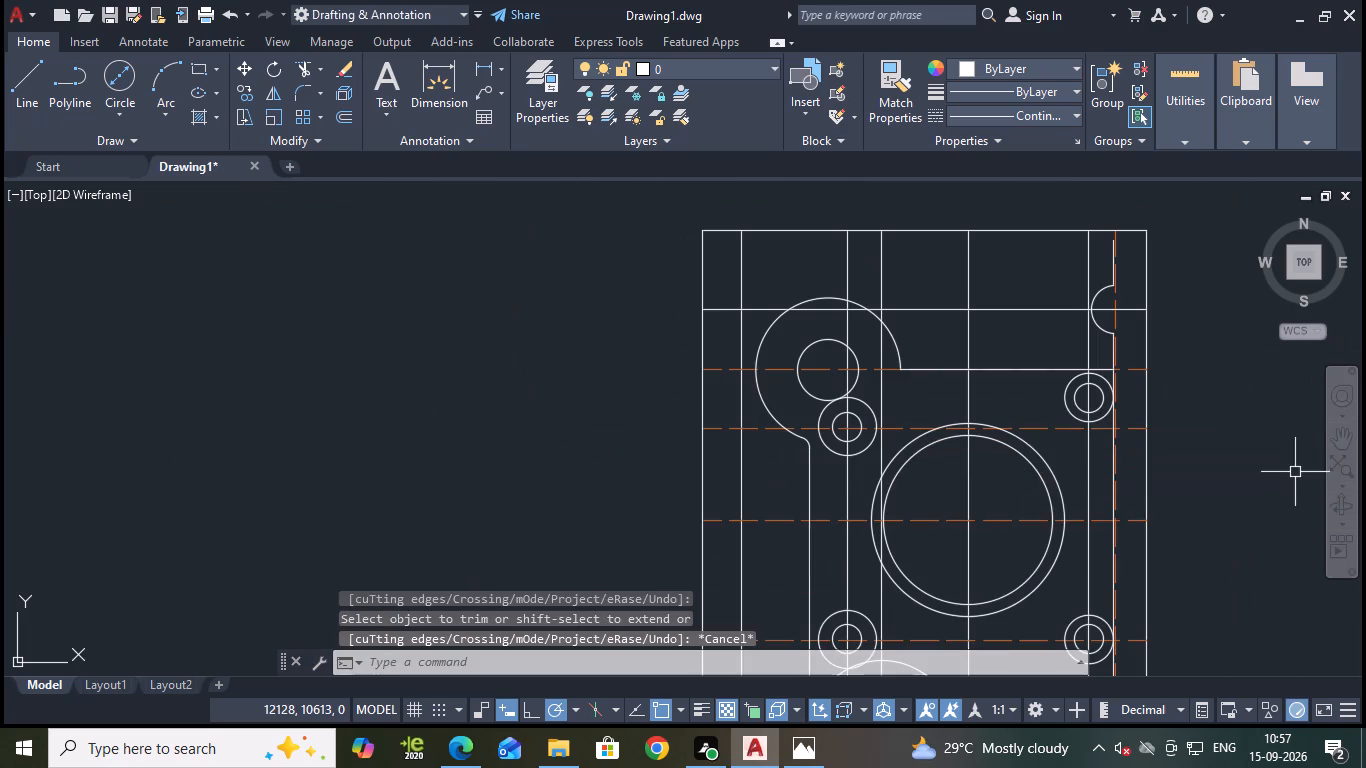
Save the drawing.
key(Escape)
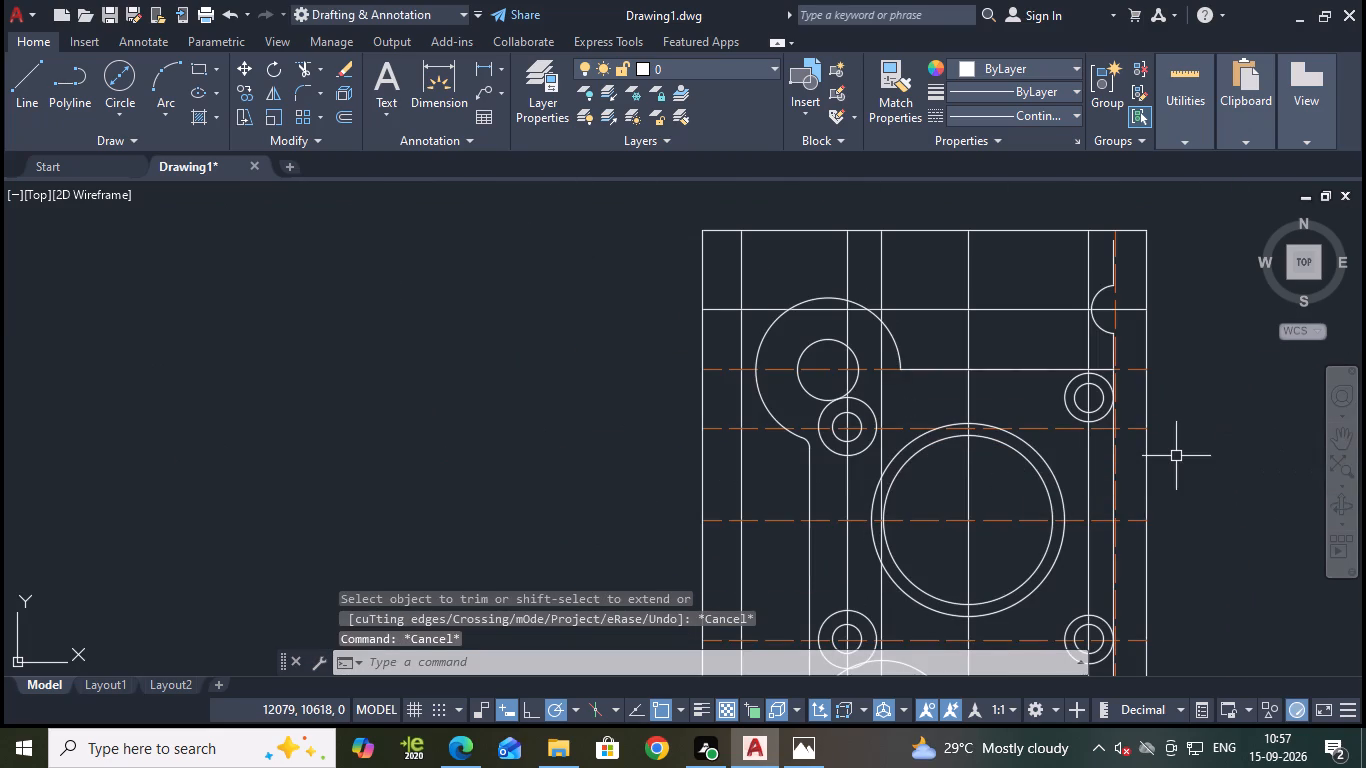
key(ctrl+s)
Give the solid horizontal line through the small edge arc the dashed ACAD_ISO linetype and the orange colour 205,105,40.
scroll(1168, 497, up, 1)
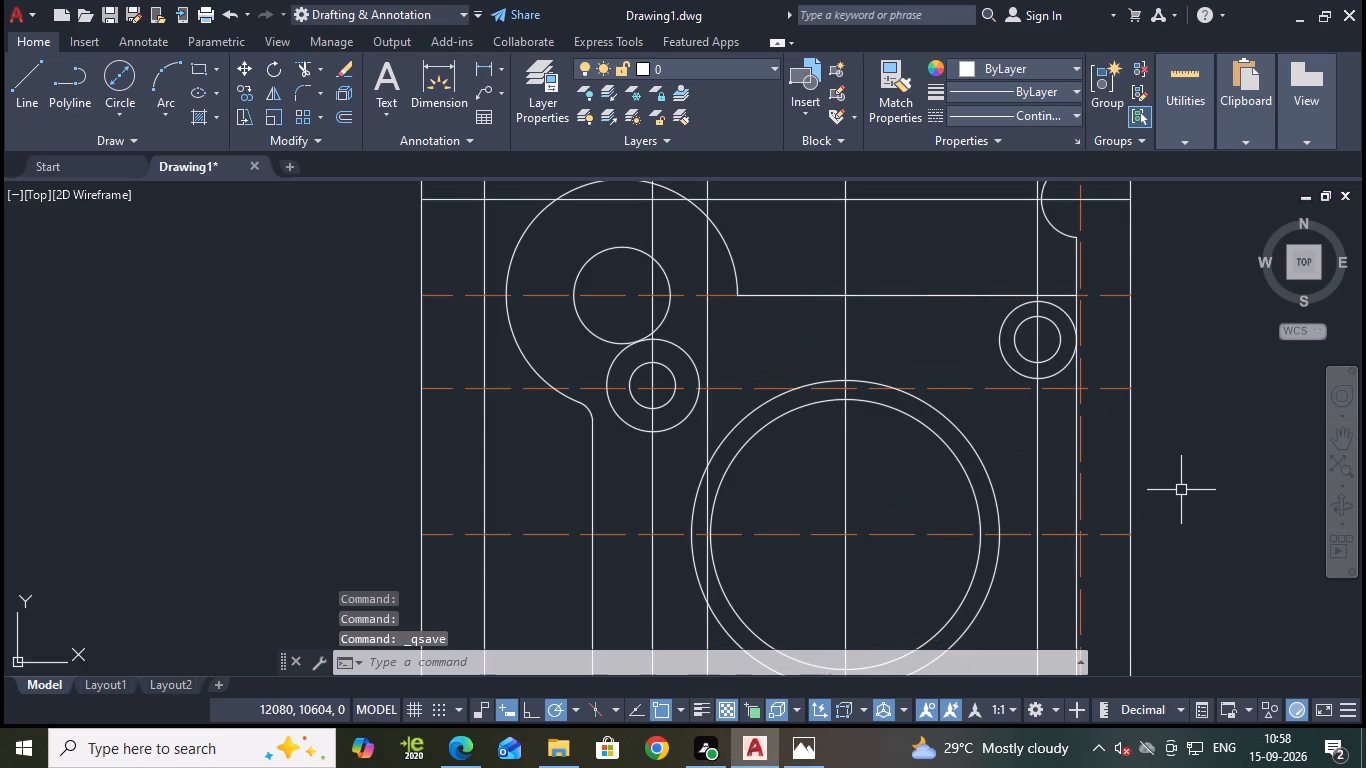
scroll(1169, 508, down, 1)
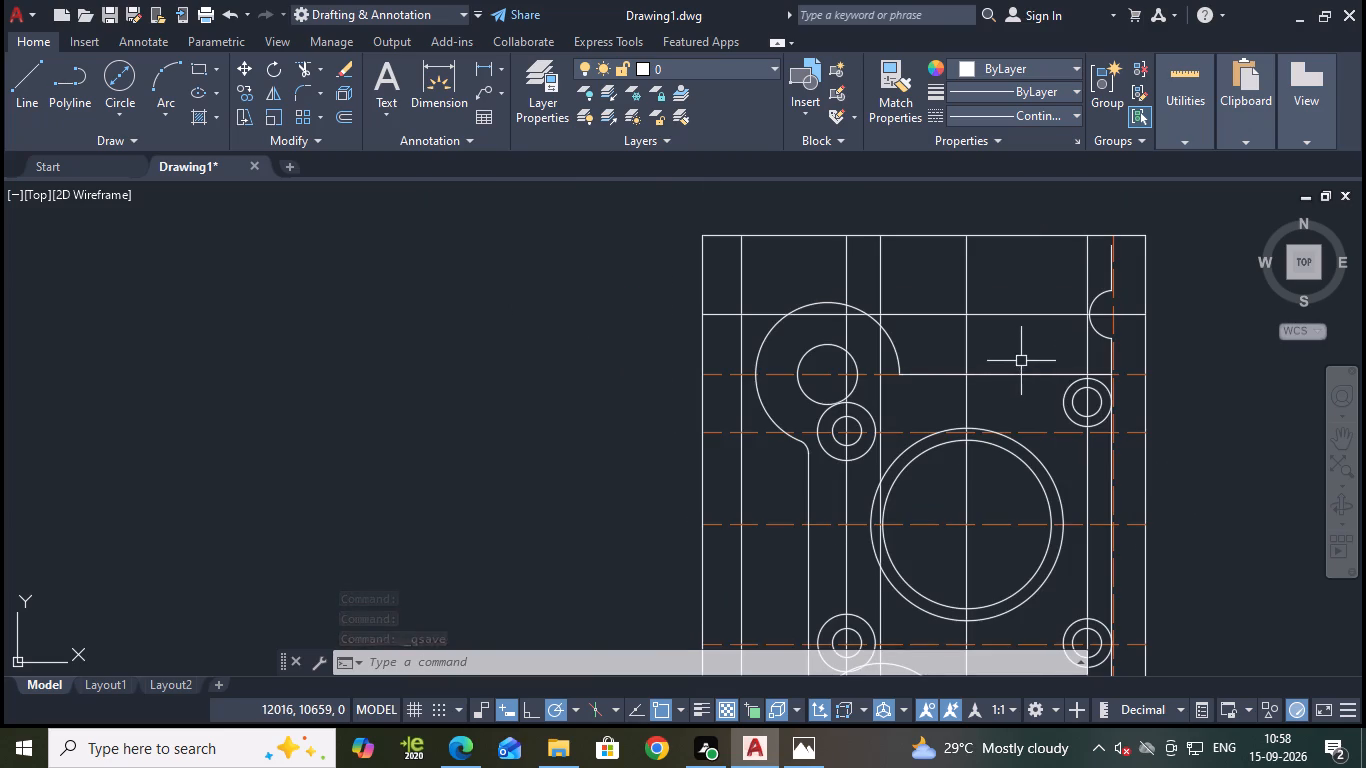
click(1000, 313)
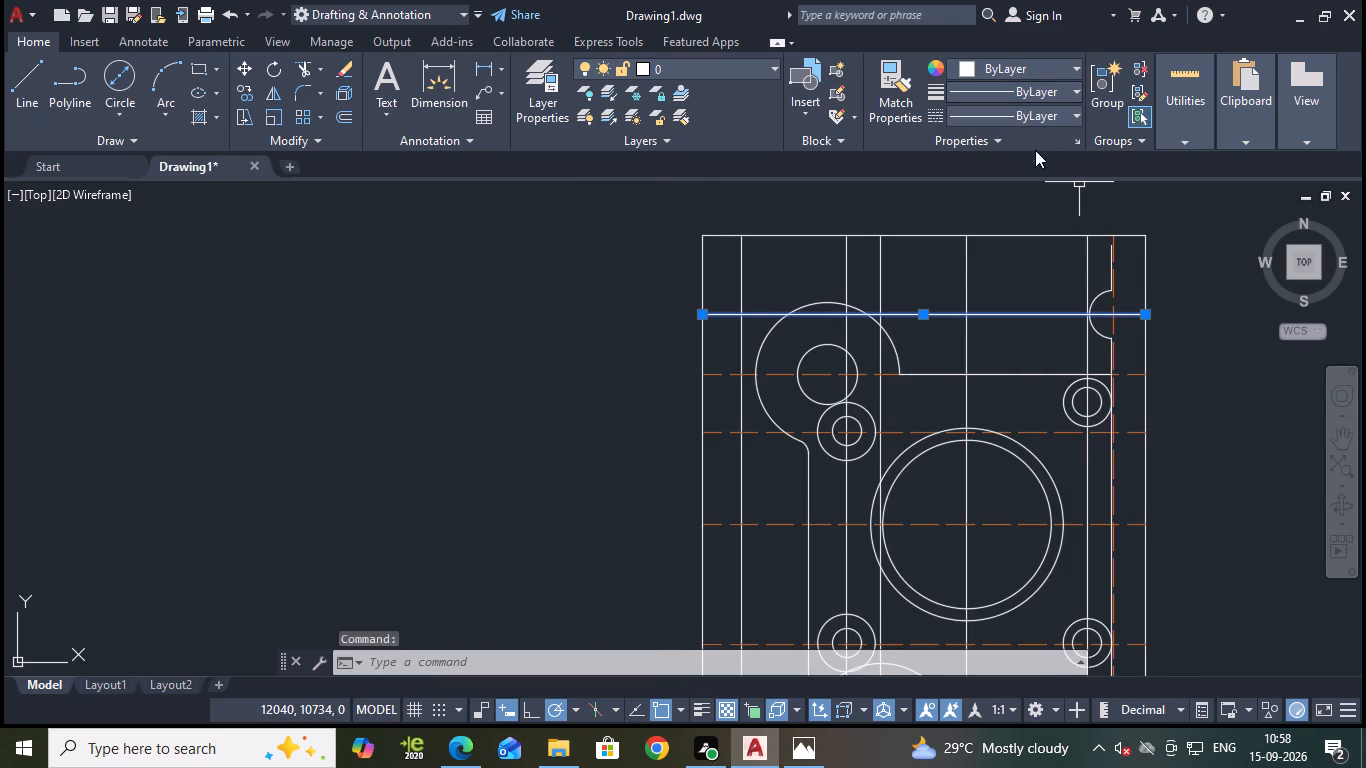
click(1033, 117)
click(1029, 186)
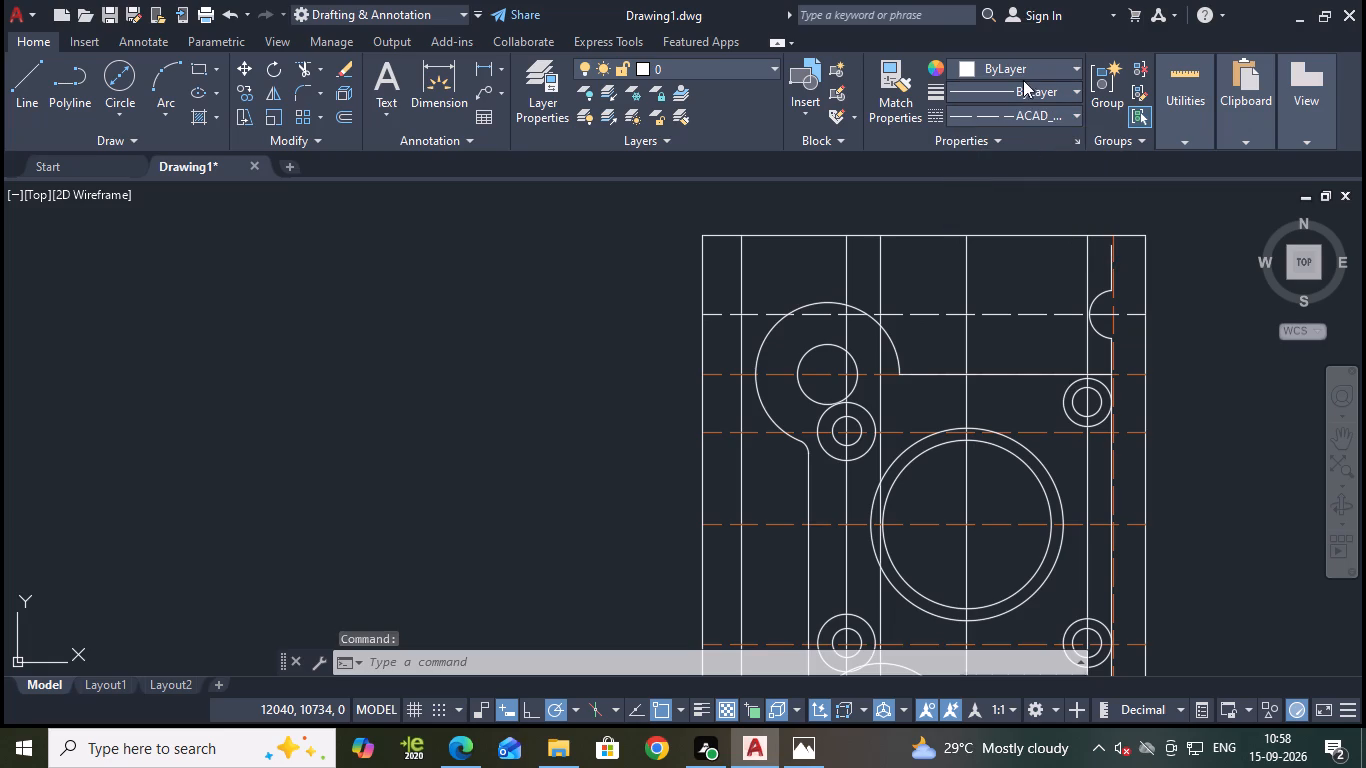
click(1011, 62)
click(1001, 156)
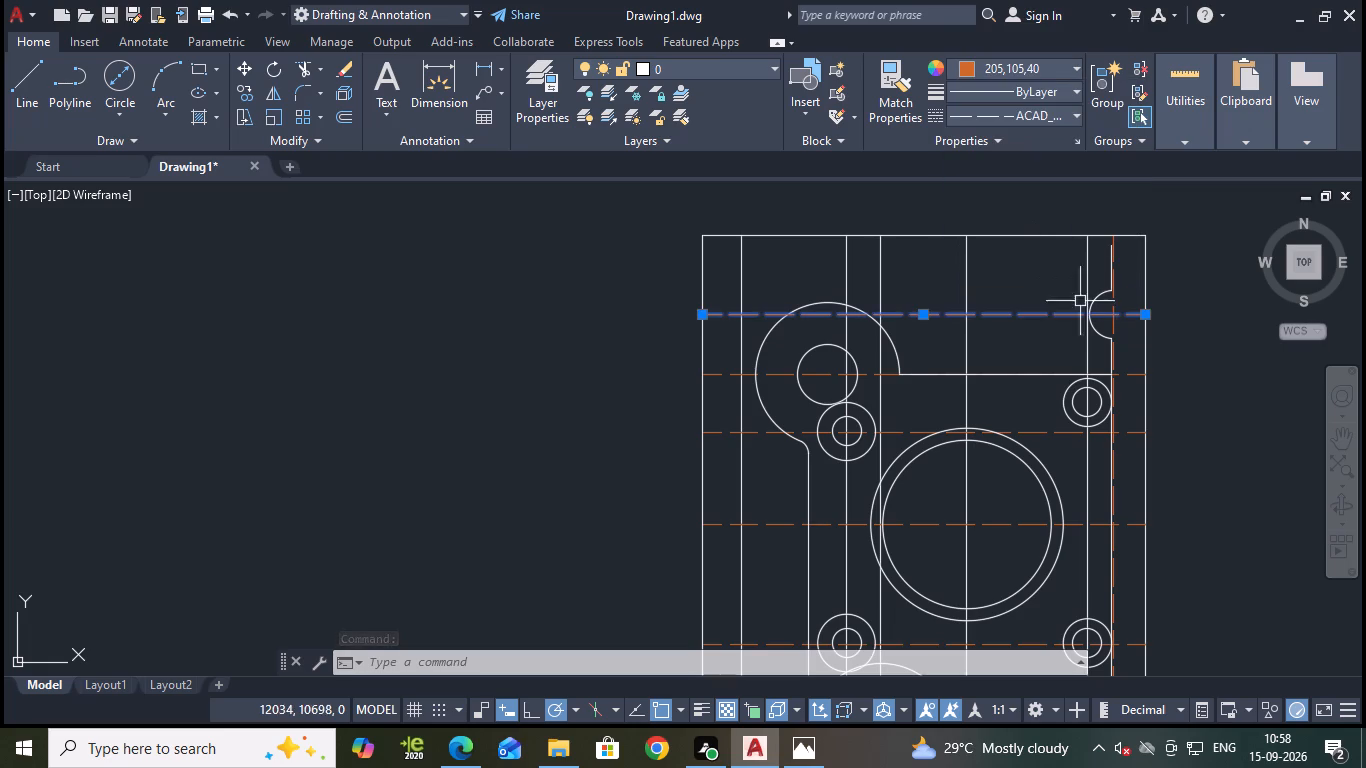
key(Escape)
Add a vertical linear dimension outside the outline, from its top-left corner to the left end of the large concentric circles' horizontal centre line.
middle_drag(1204, 464, 1154, 353)
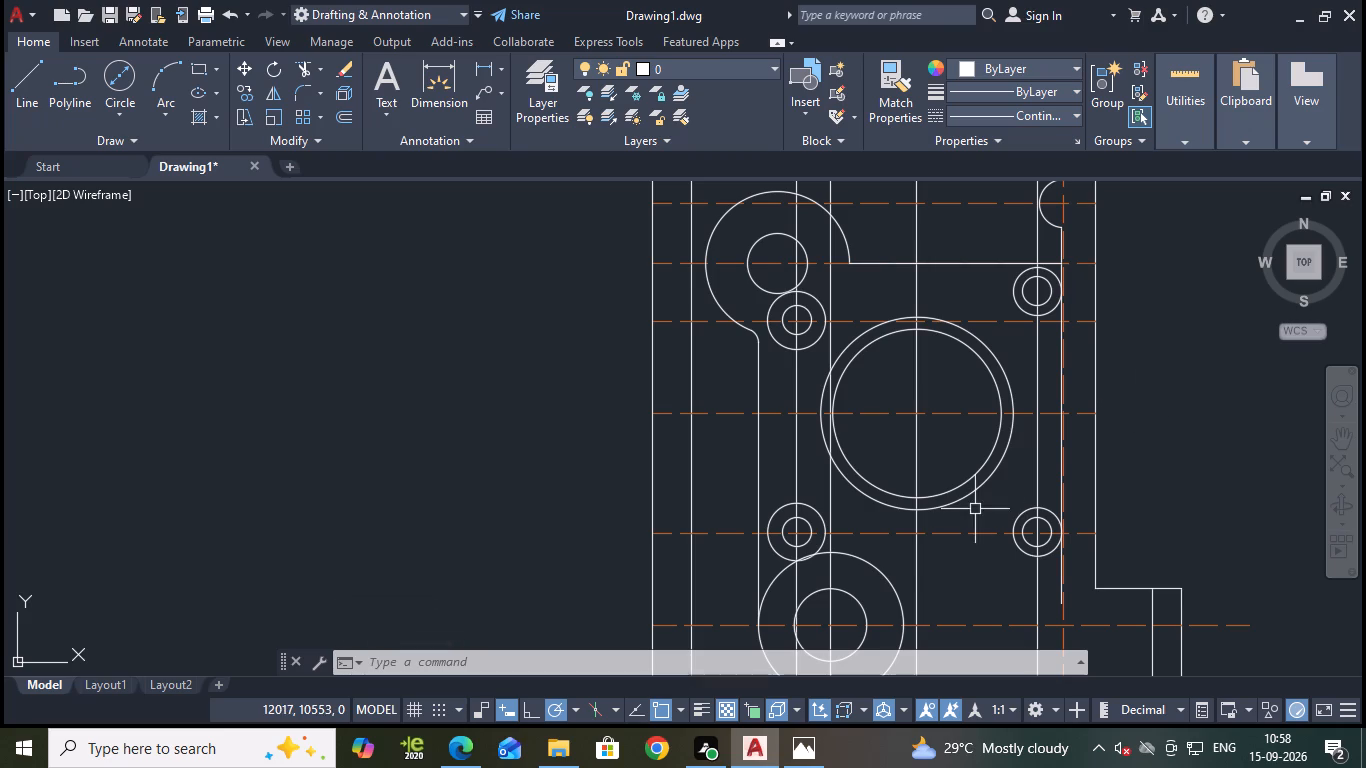
scroll(1028, 471, down, 1)
middle_drag(1119, 407, 1088, 322)
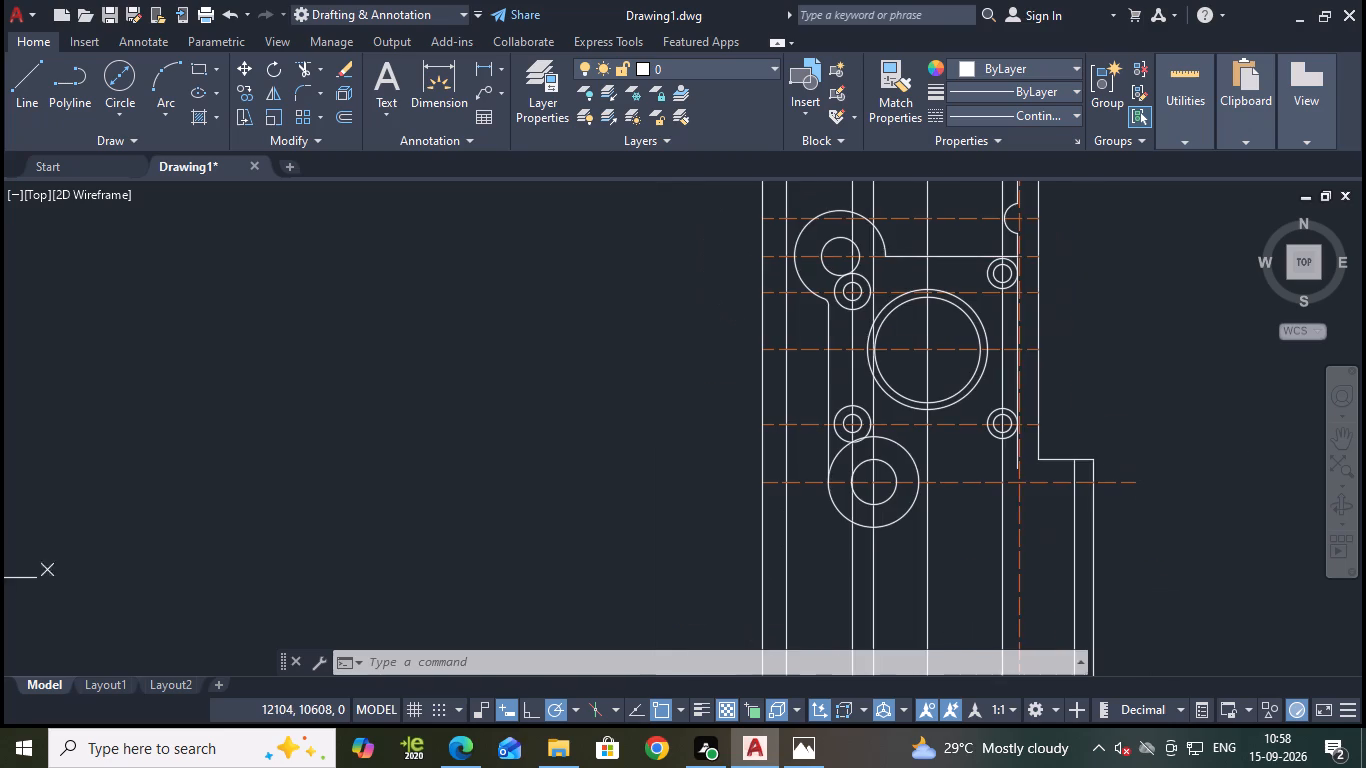
middle_drag(1088, 322, 1087, 322)
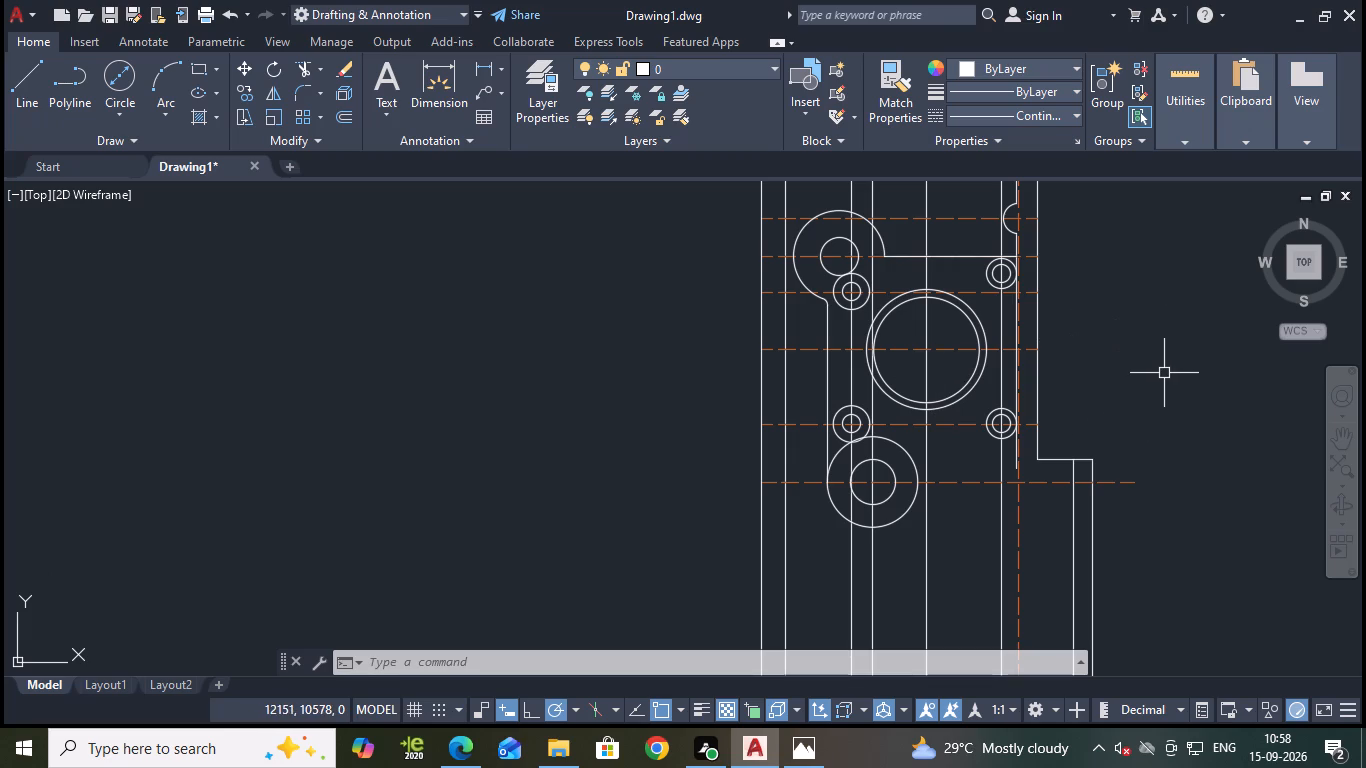
scroll(1147, 429, down, 1)
scroll(1129, 367, up, 1)
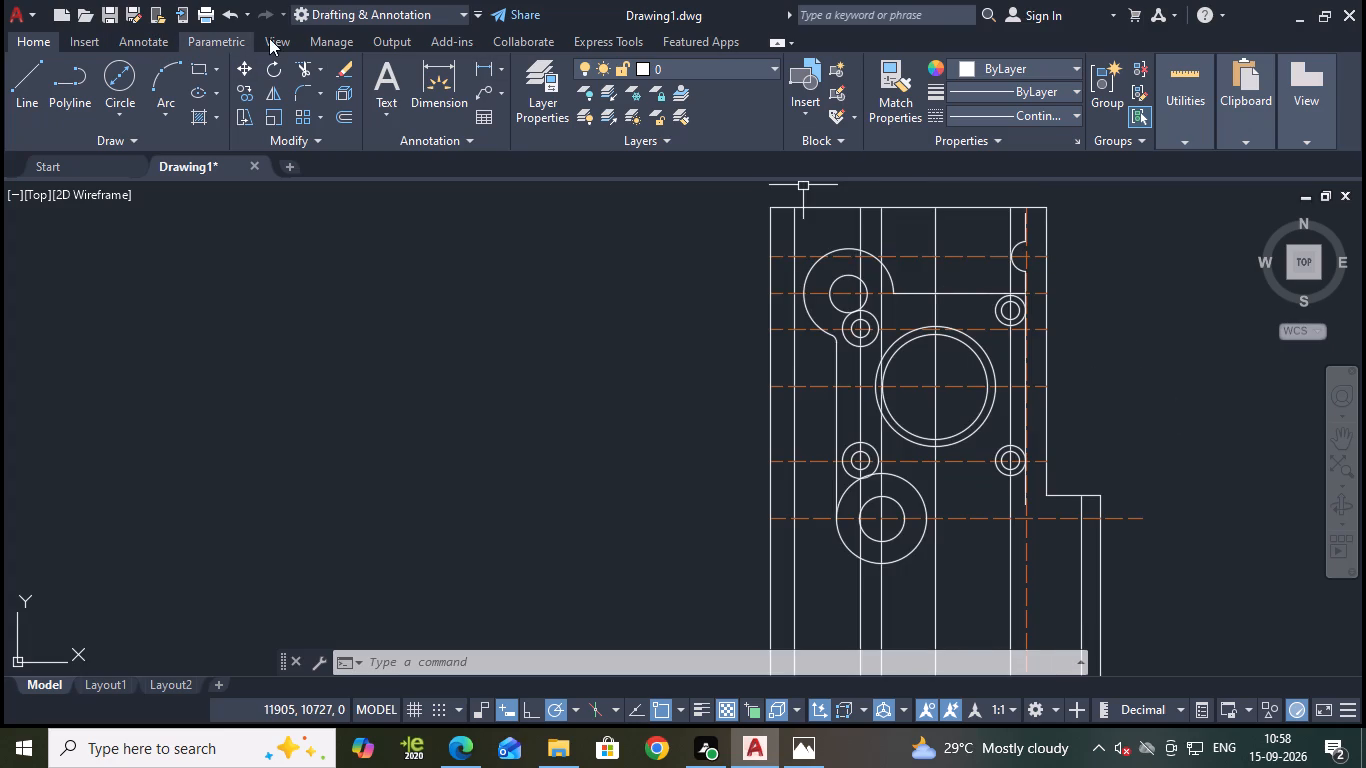
click(487, 73)
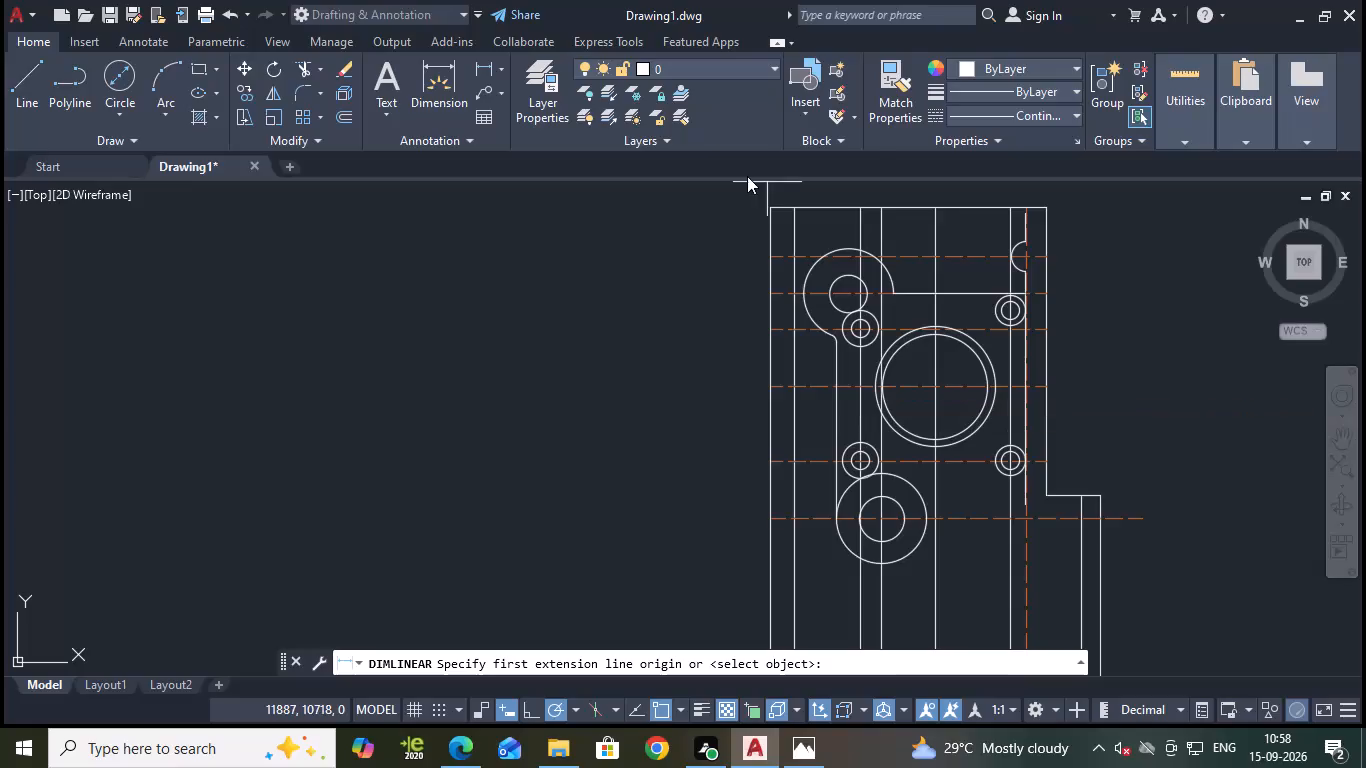
click(770, 210)
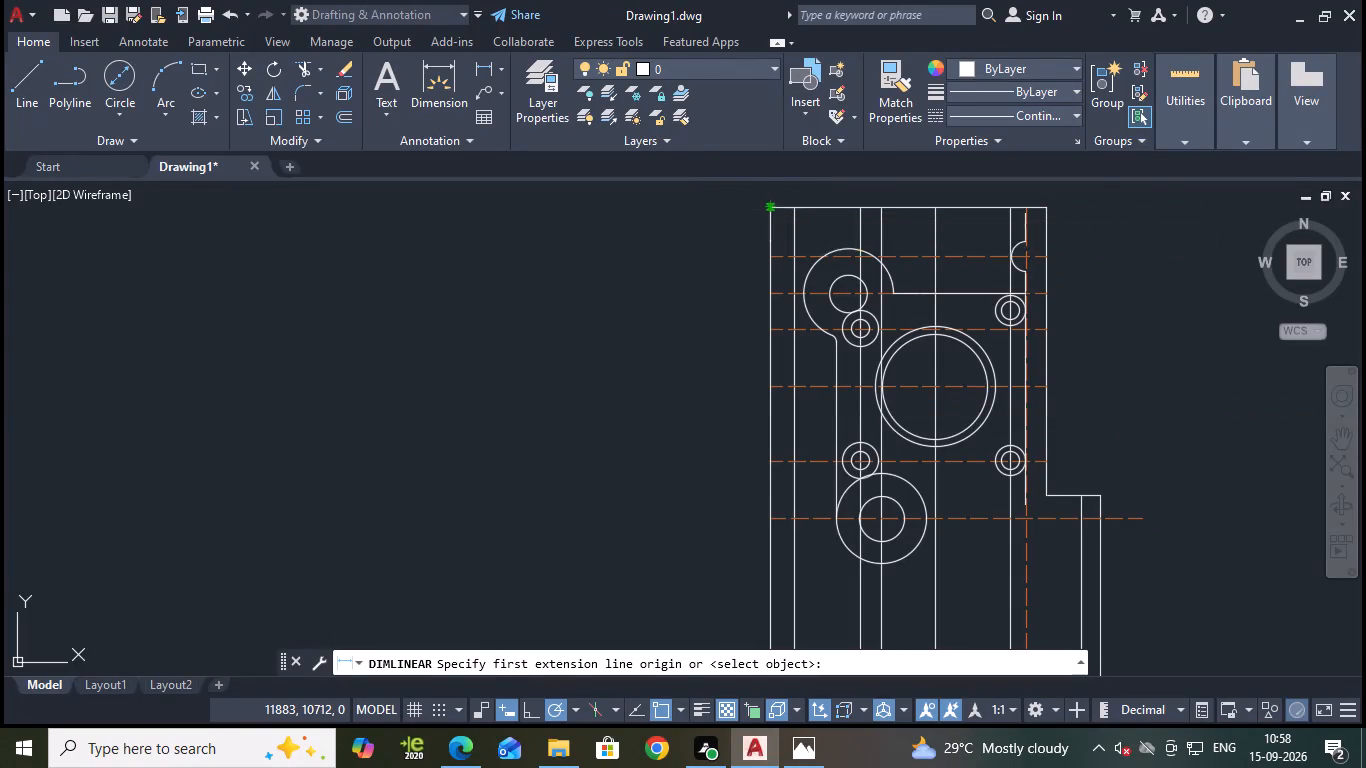
click(768, 386)
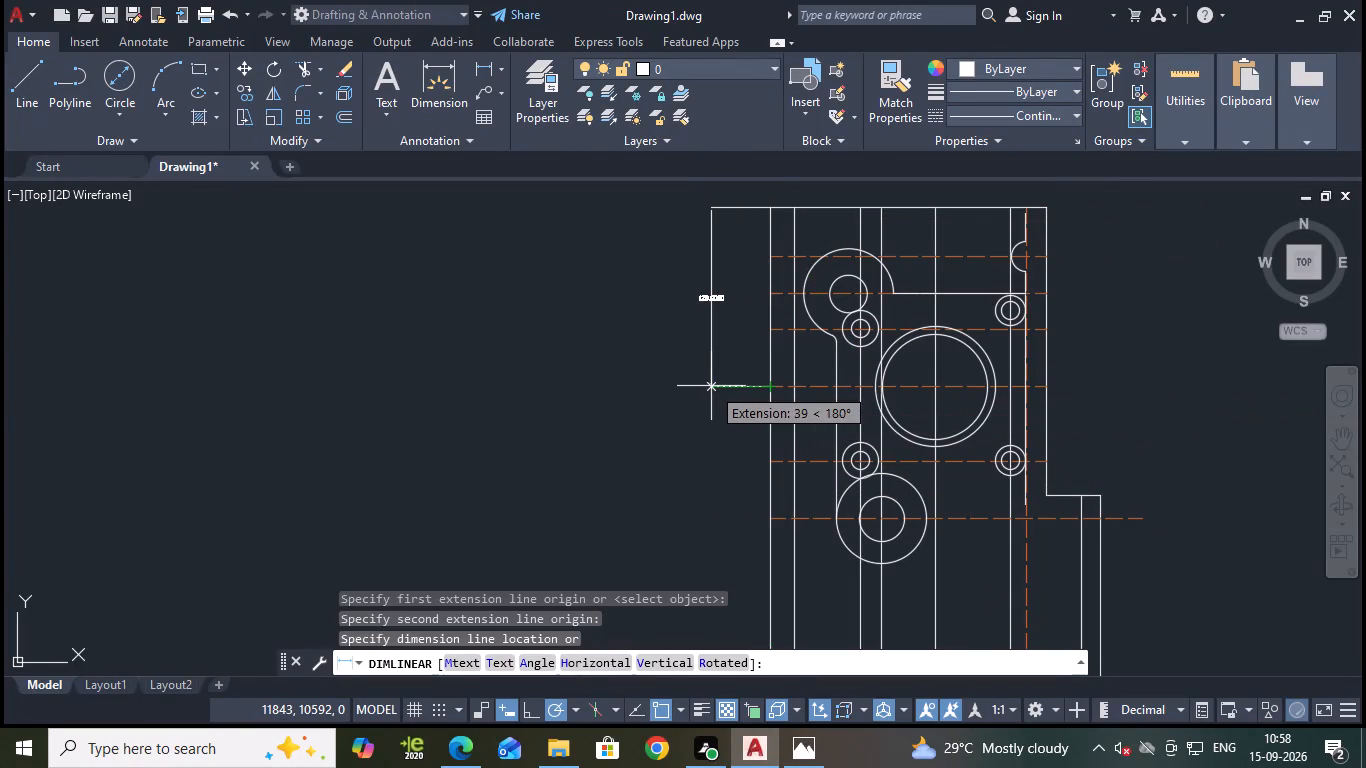
click(688, 386)
scroll(716, 376, up, 1)
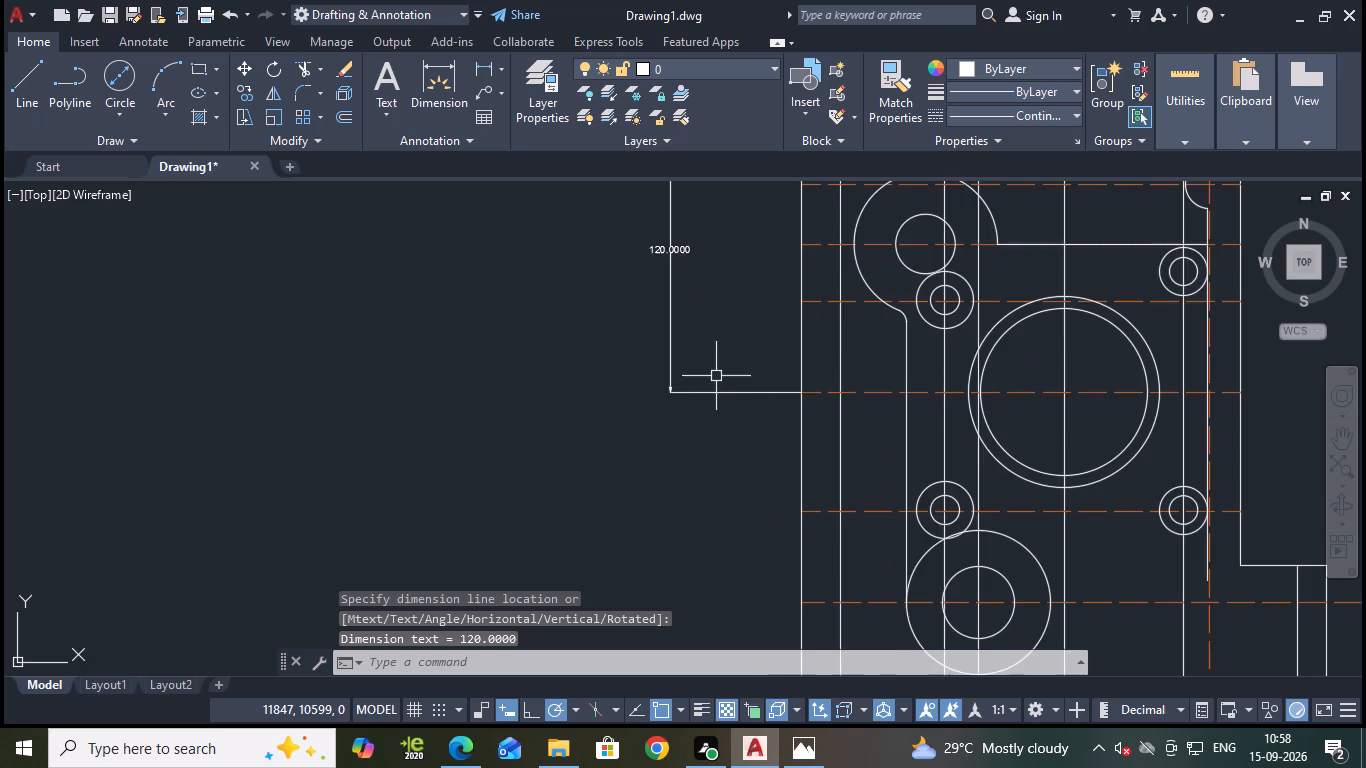
Offset the large concentric circles' horizontal centre line 185 mm downward.
scroll(727, 402, down, 2)
middle_drag(720, 419, 633, 356)
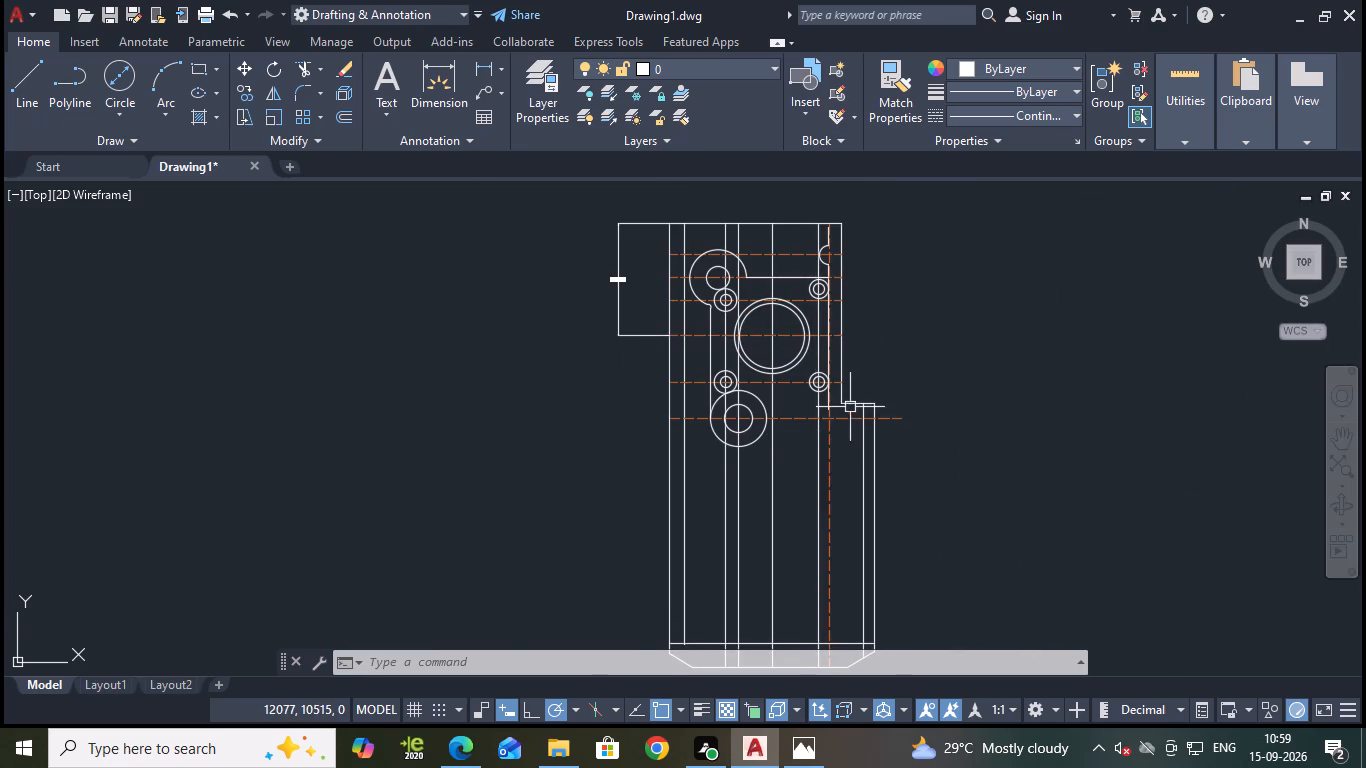
scroll(850, 407, up, 1)
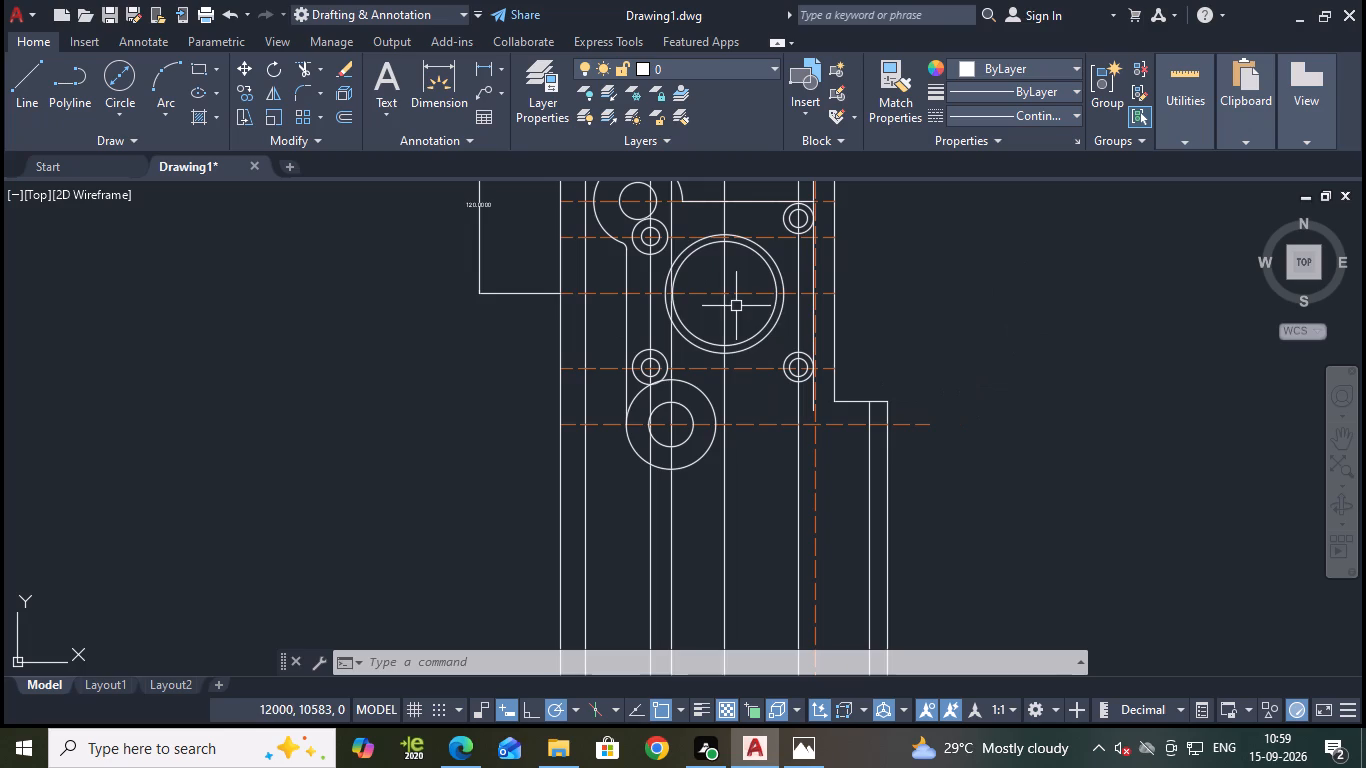
key(o)
key(Return)
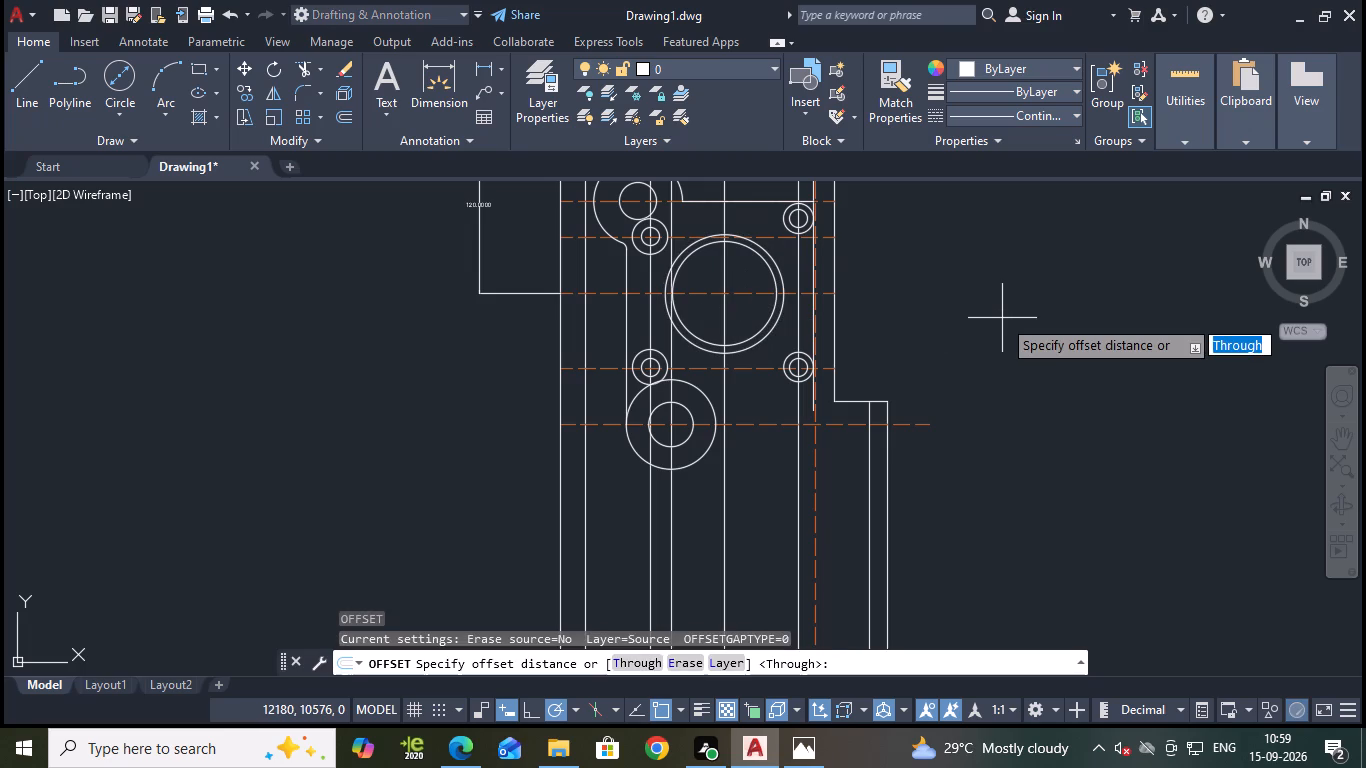
key(Return)
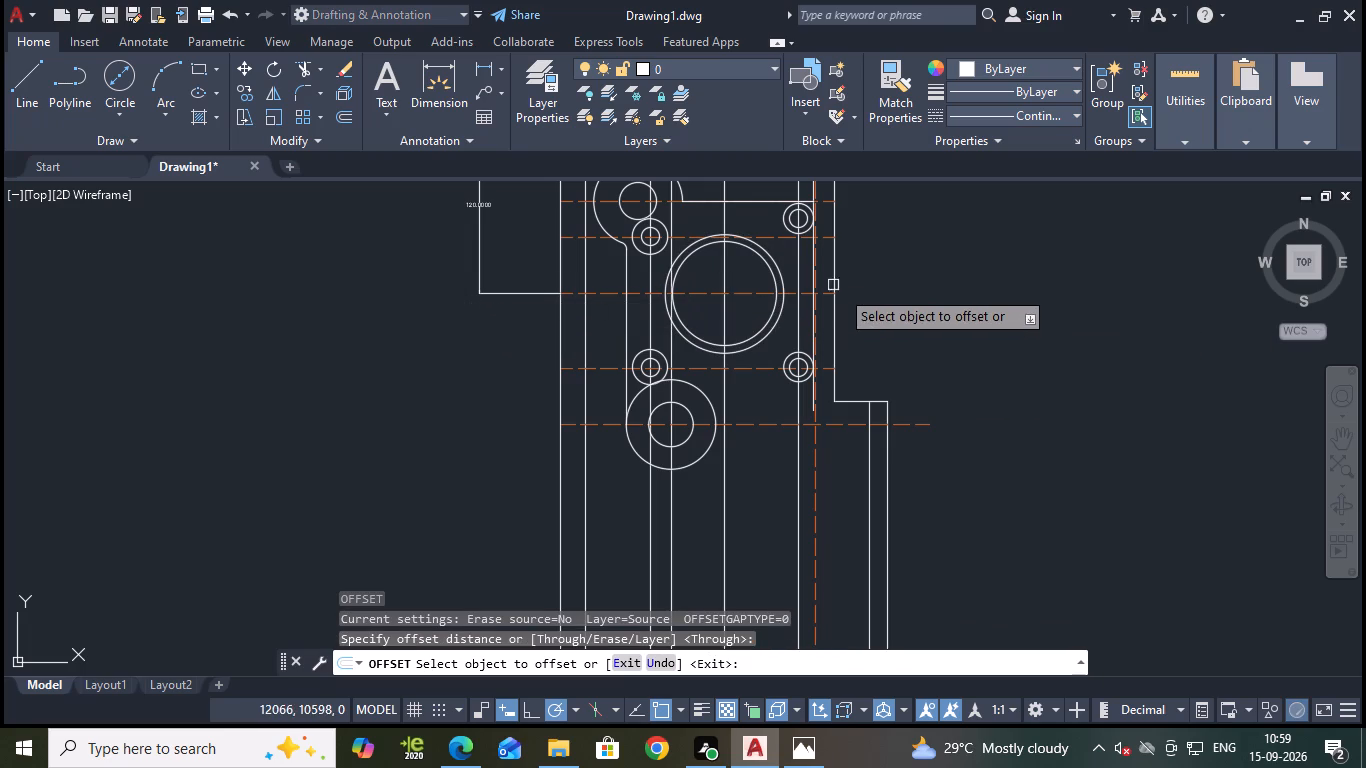
scroll(929, 305, down, 1)
middle_drag(940, 306, 970, 270)
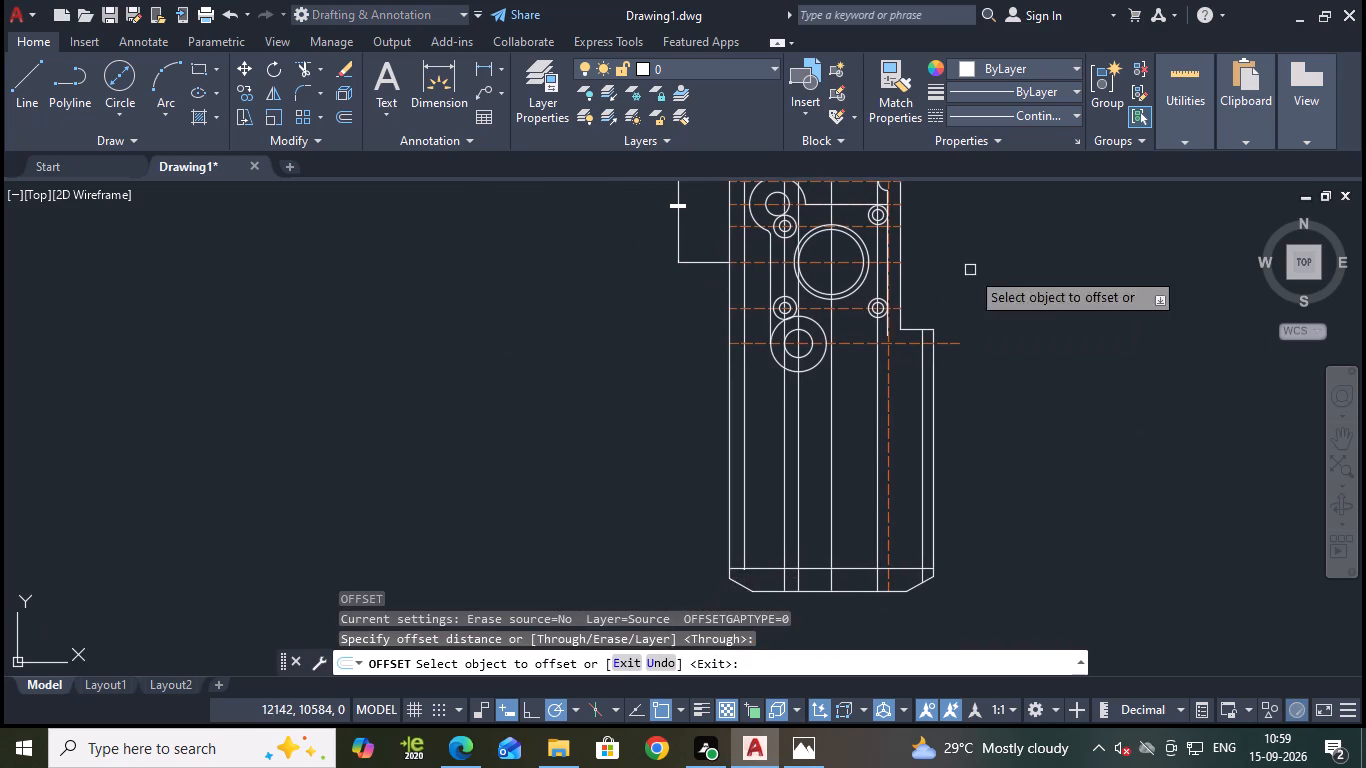
click(848, 262)
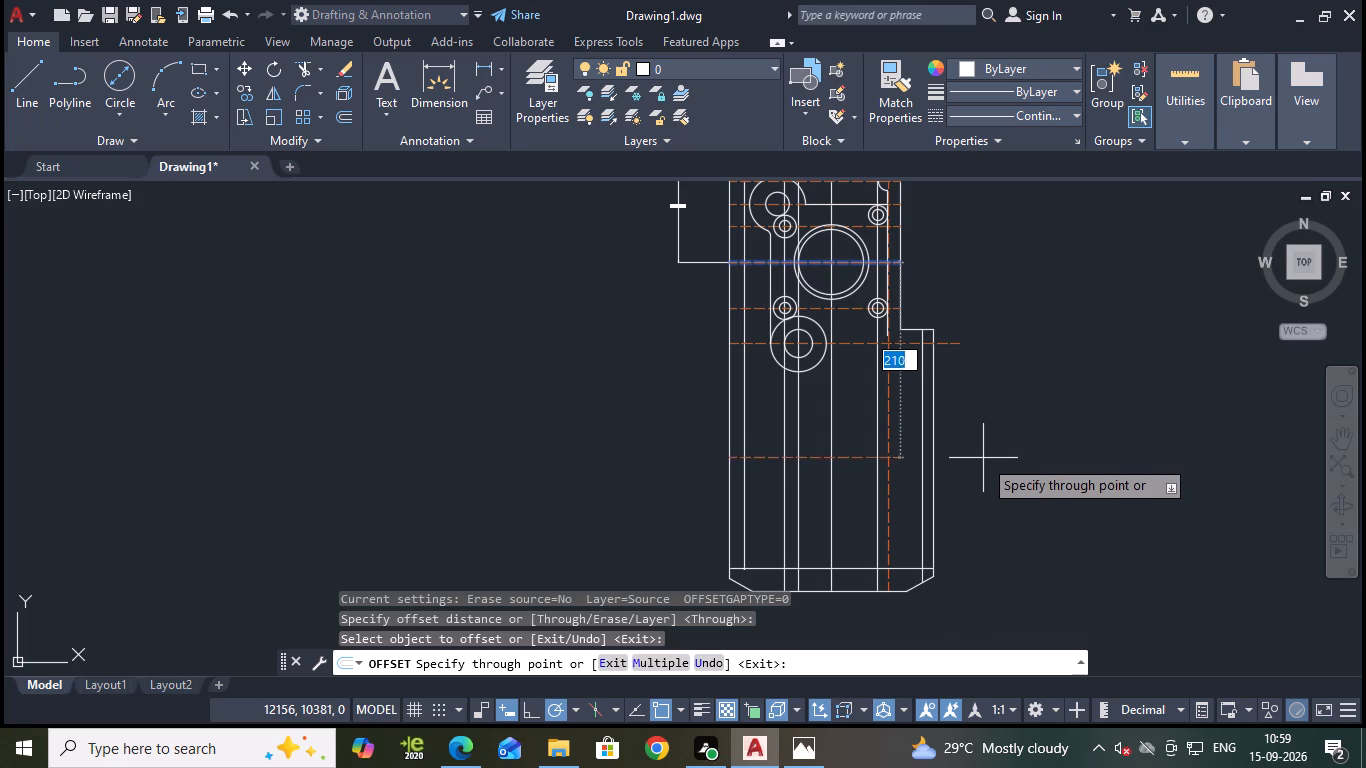
text(185)
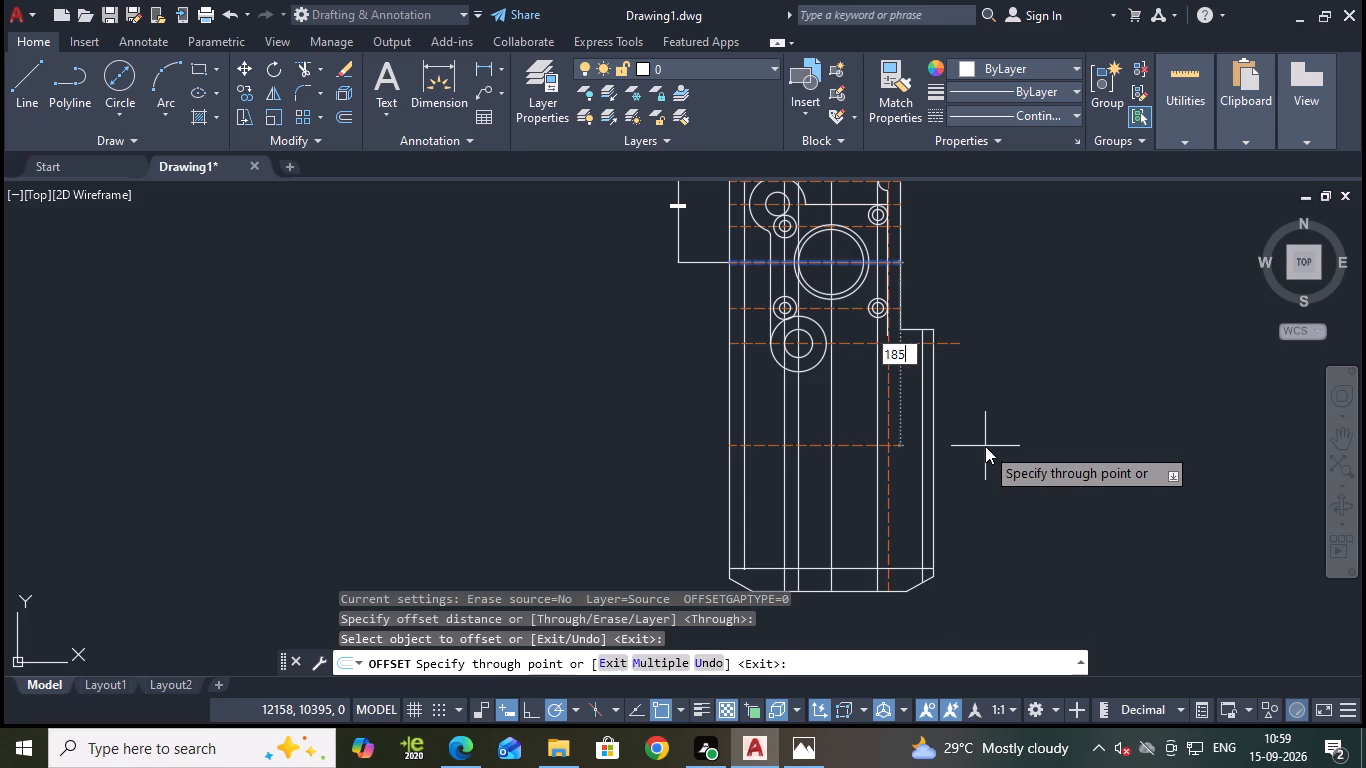
key(Return)
key(Escape)
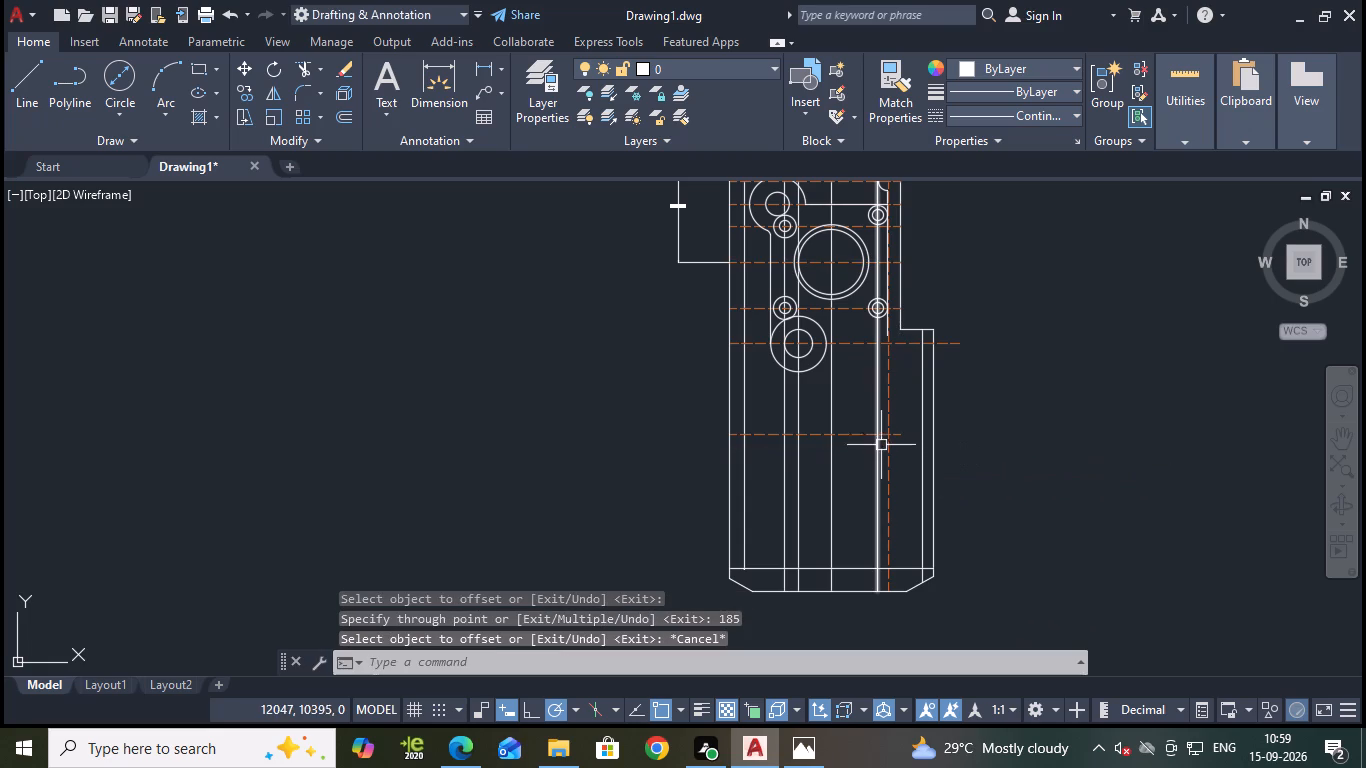
Stretch the right end of the new lower centre line about 145 mm horizontally, past the outline's right edge.
click(852, 438)
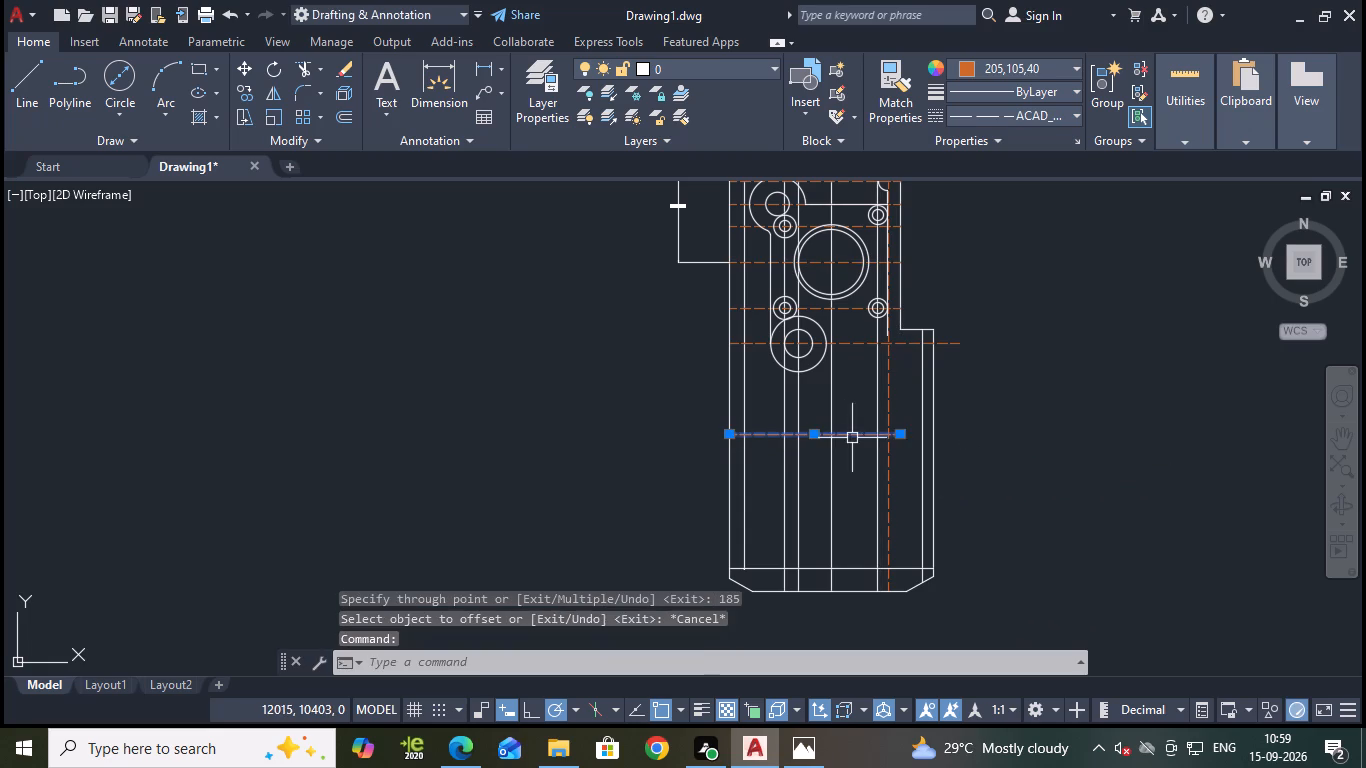
click(902, 433)
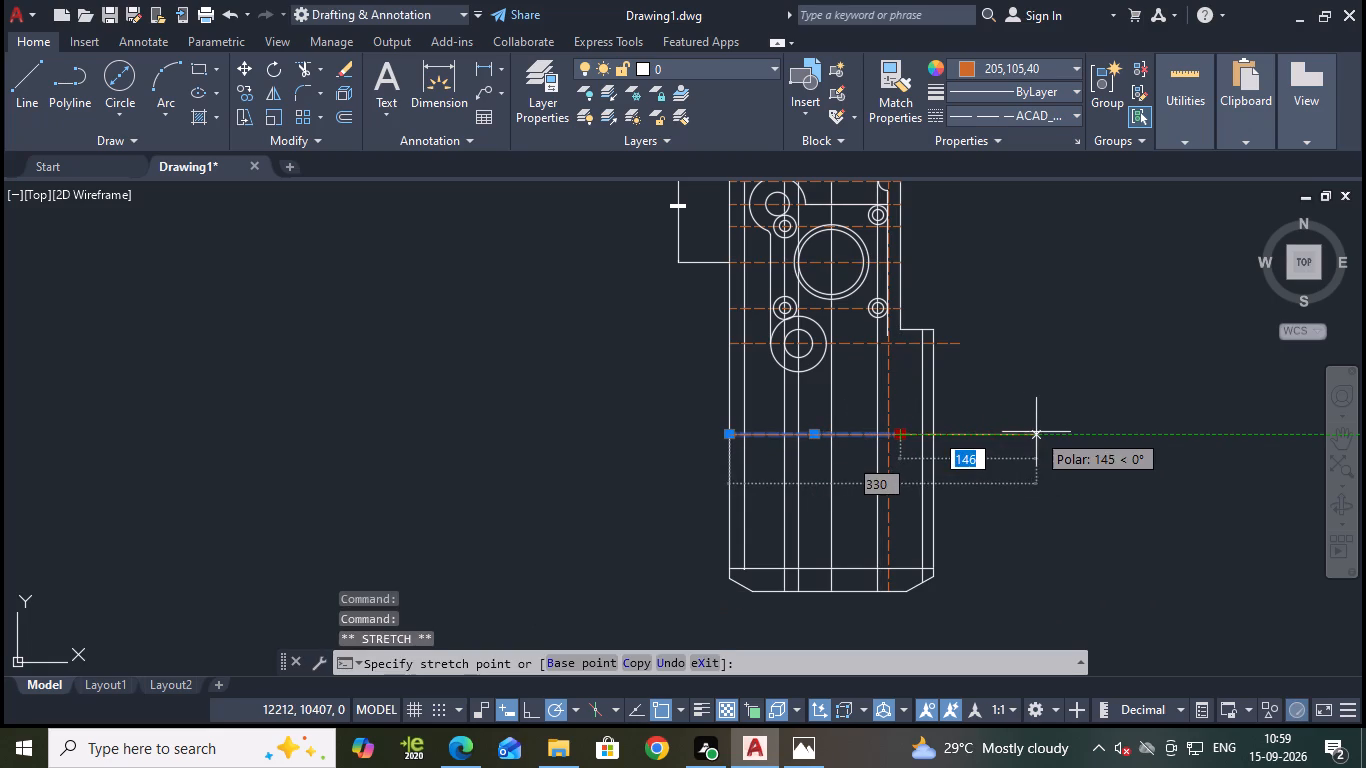
click(1036, 438)
key(Escape)
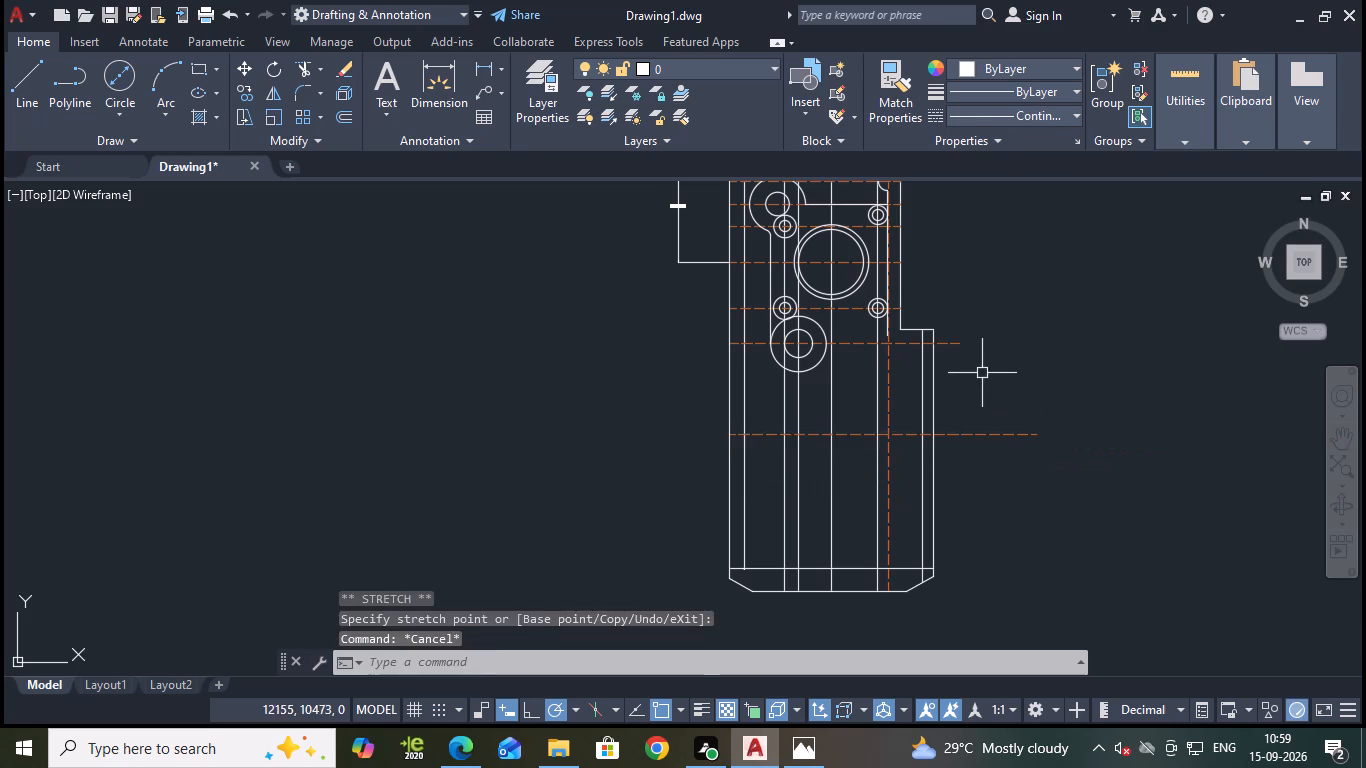
click(957, 344)
key(Escape)
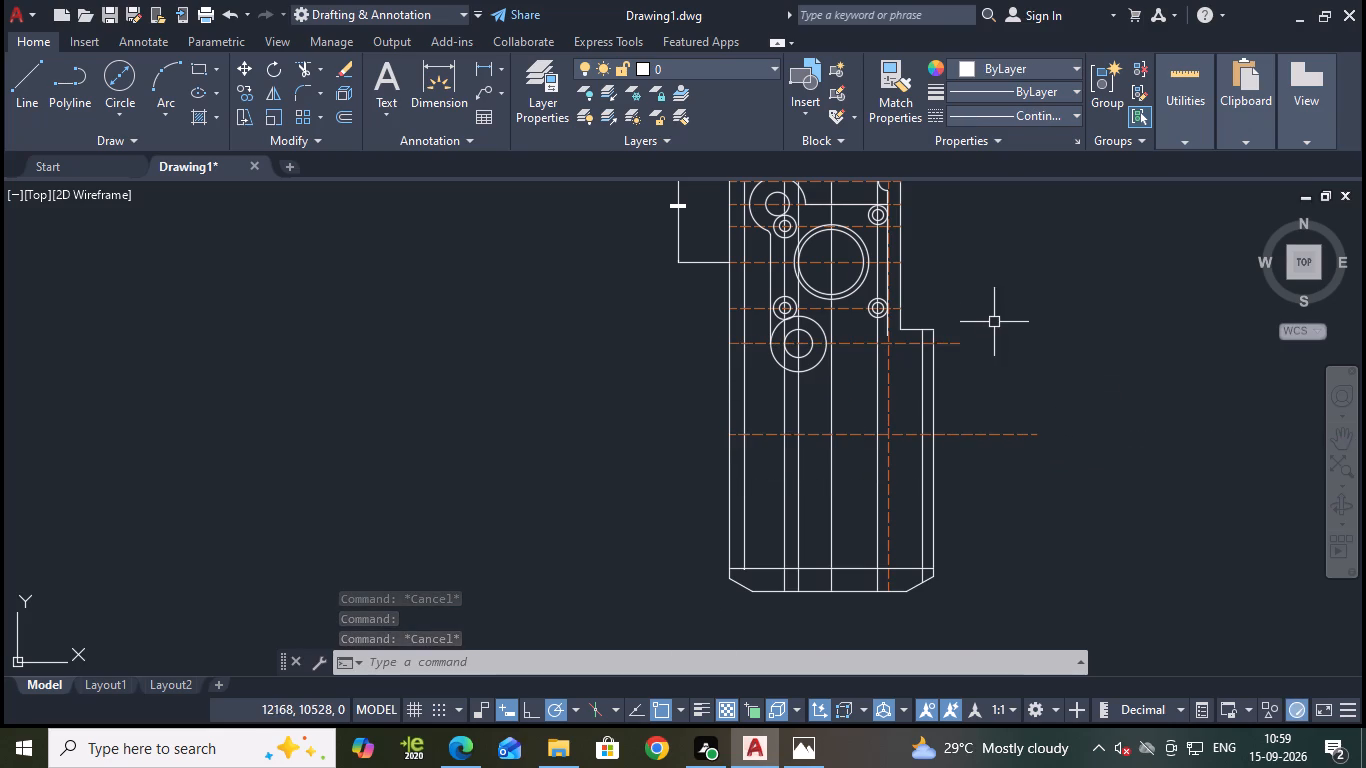
Offset the vertical line through the large concentric circles' centre 36.32 mm to the right.
middle_drag(997, 322, 1068, 453)
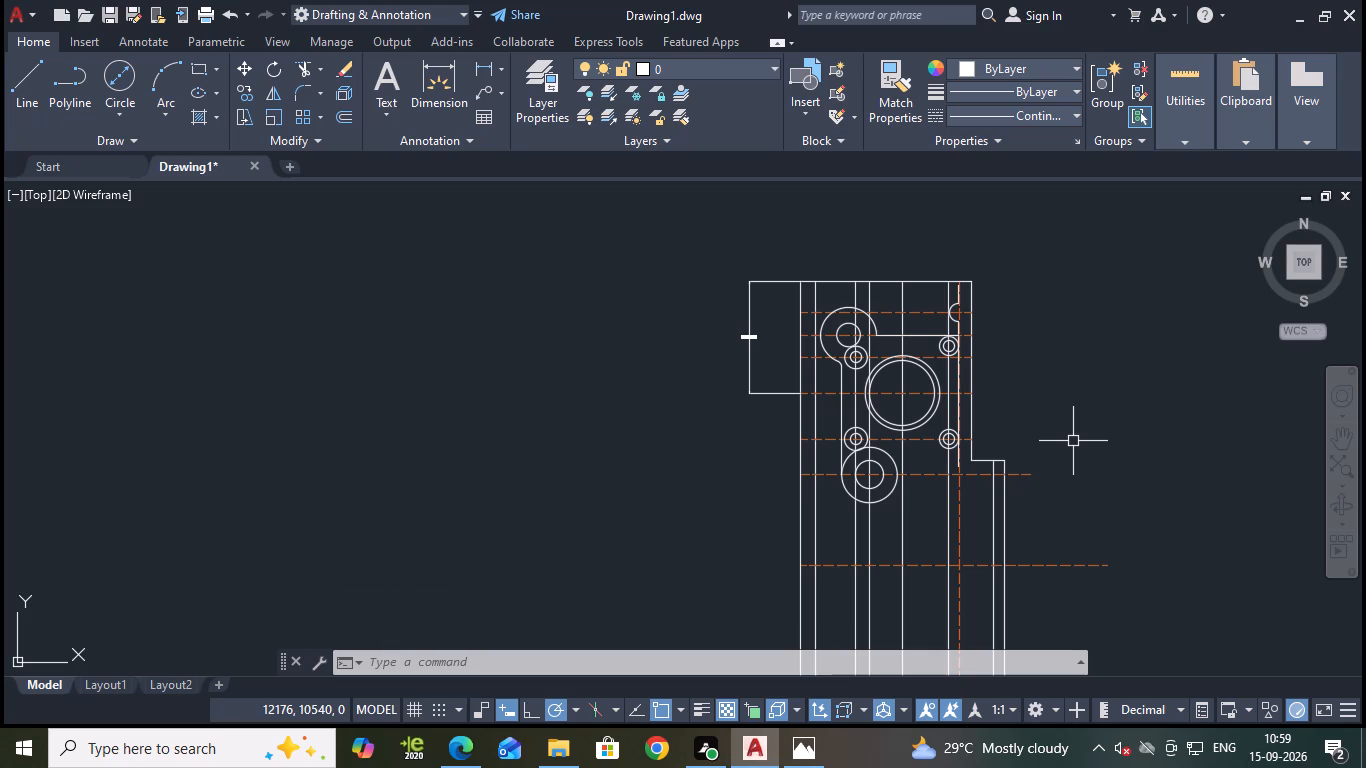
middle_drag(1068, 454, 1102, 336)
scroll(1100, 442, up, 2)
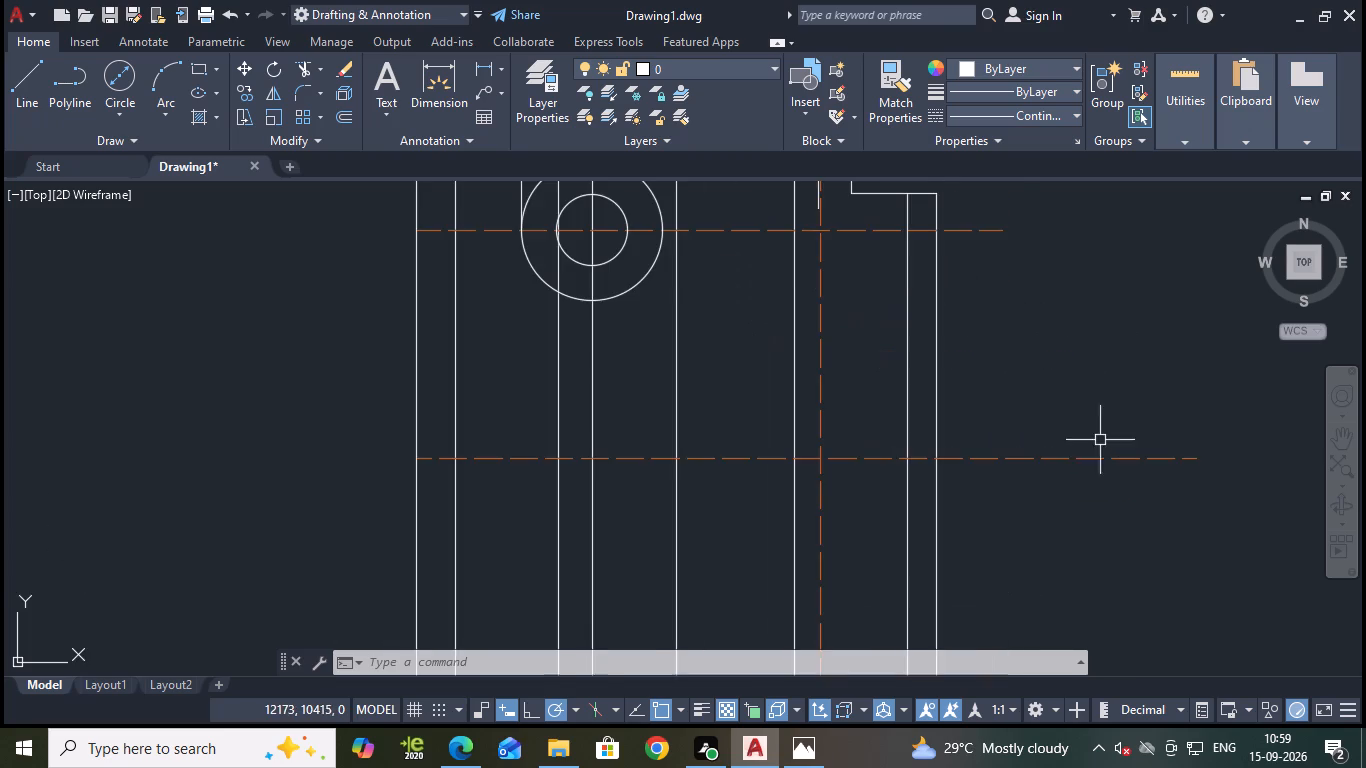
scroll(1012, 406, down, 2)
scroll(1048, 391, up, 1)
middle_drag(995, 390, 1034, 422)
middle_drag(1069, 350, 1027, 393)
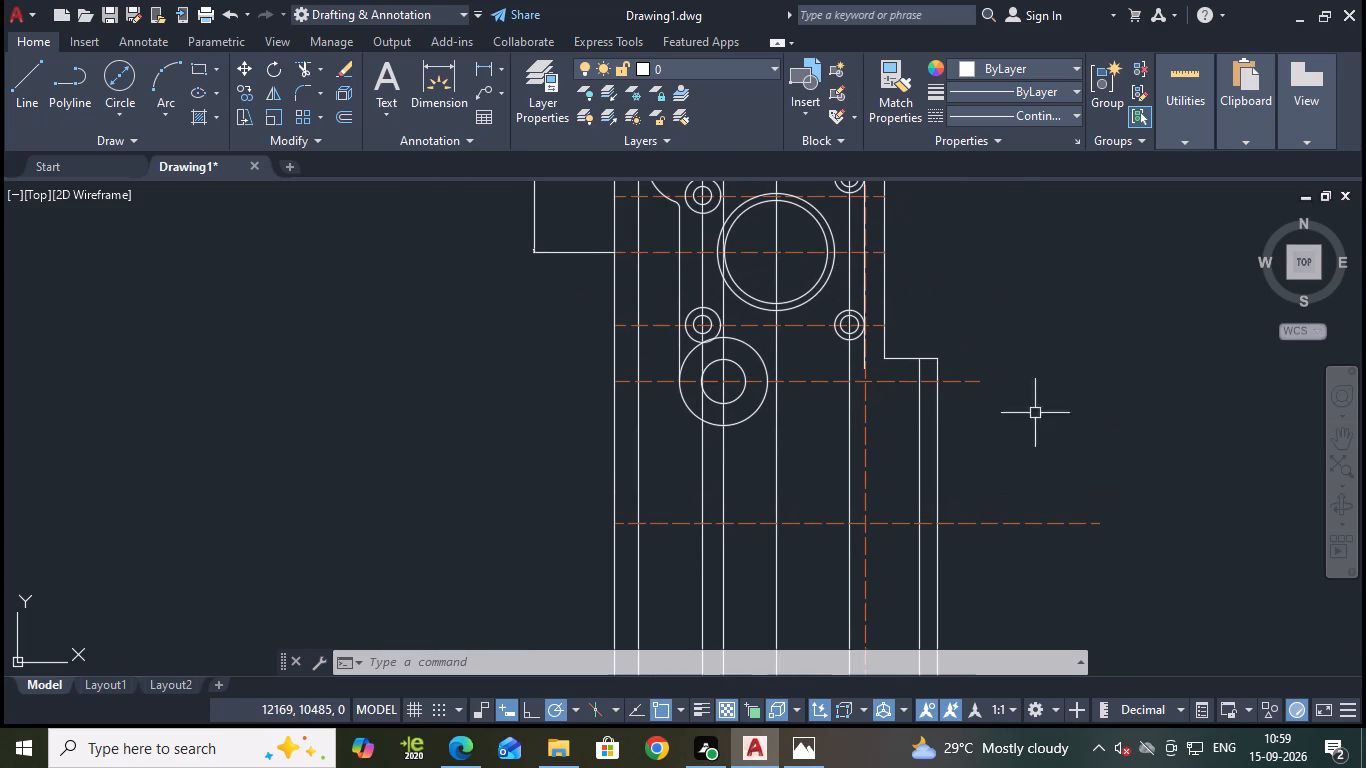
middle_drag(1045, 451, 1053, 364)
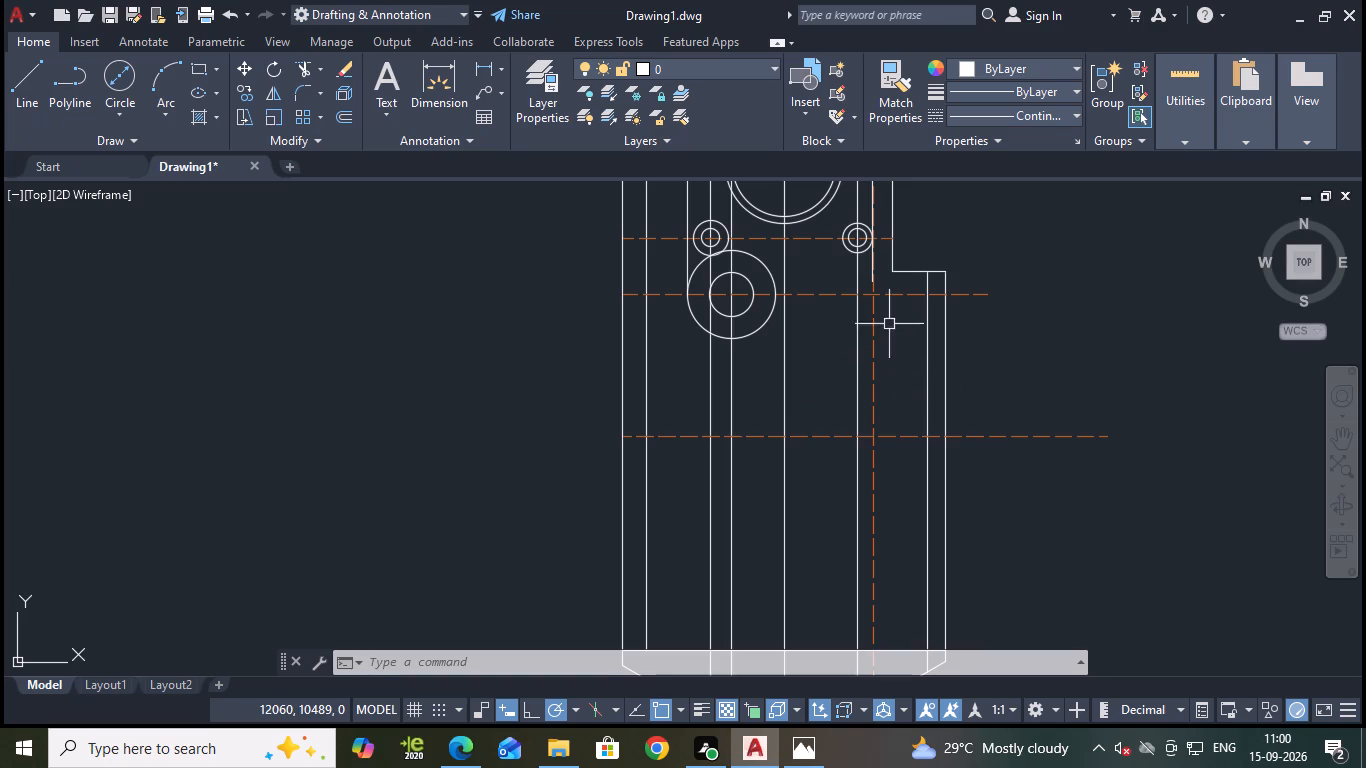
scroll(990, 377, down, 1)
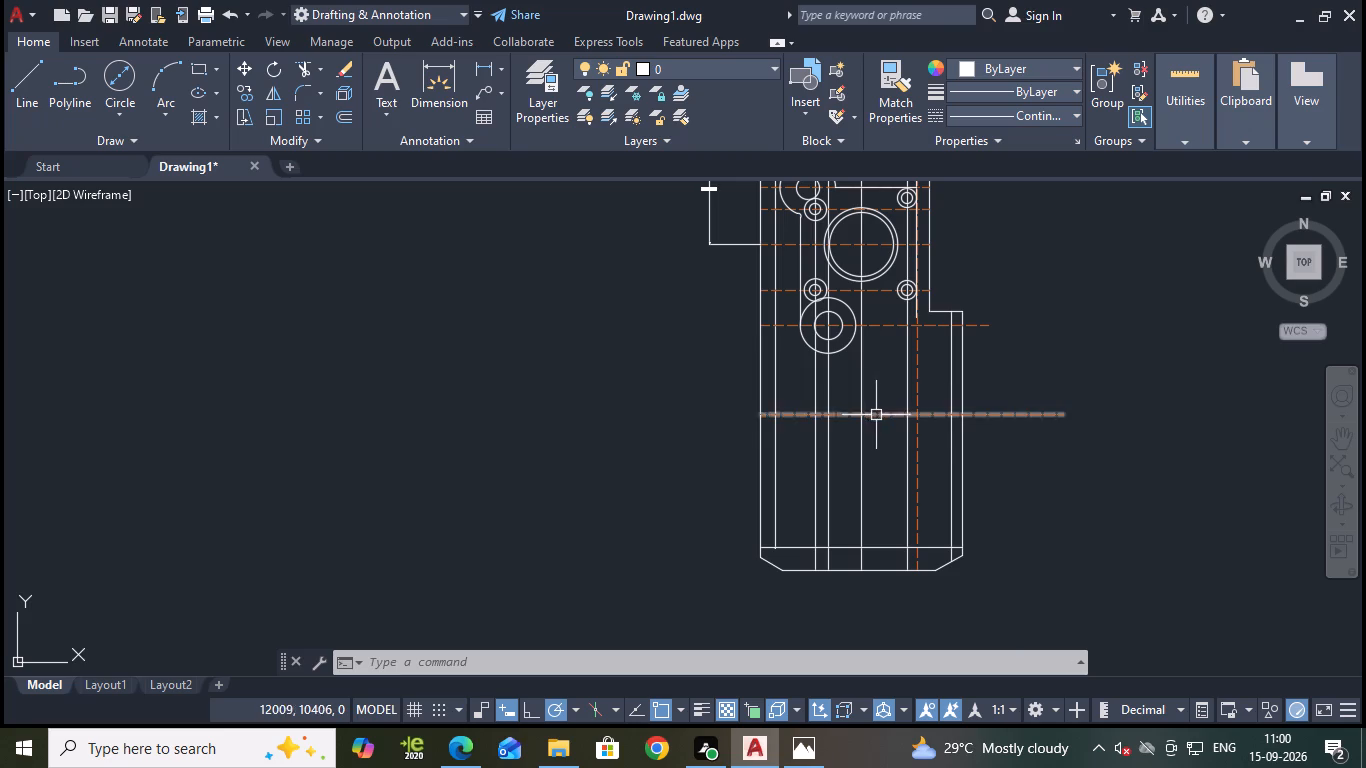
scroll(869, 382, up, 1)
key(Escape)
key(o)
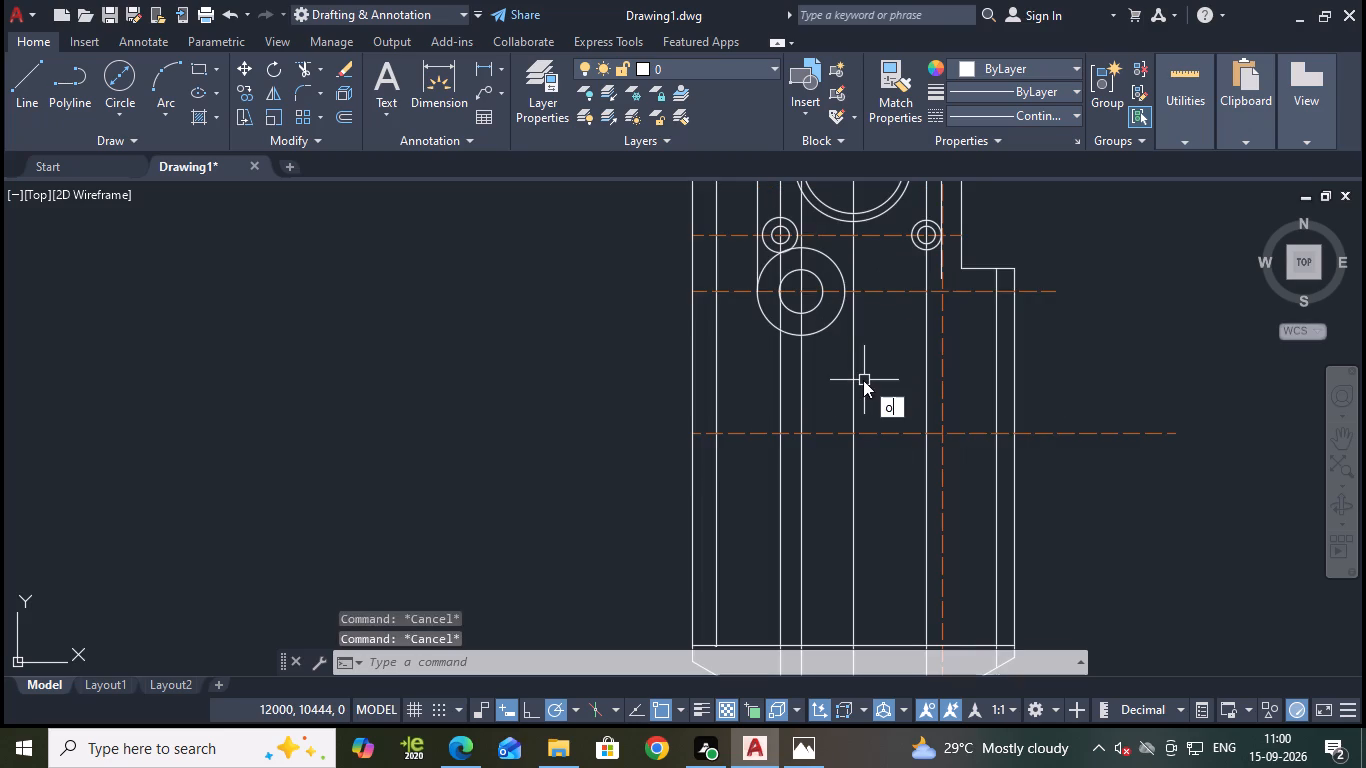
key(Return)
key(Return)
click(851, 380)
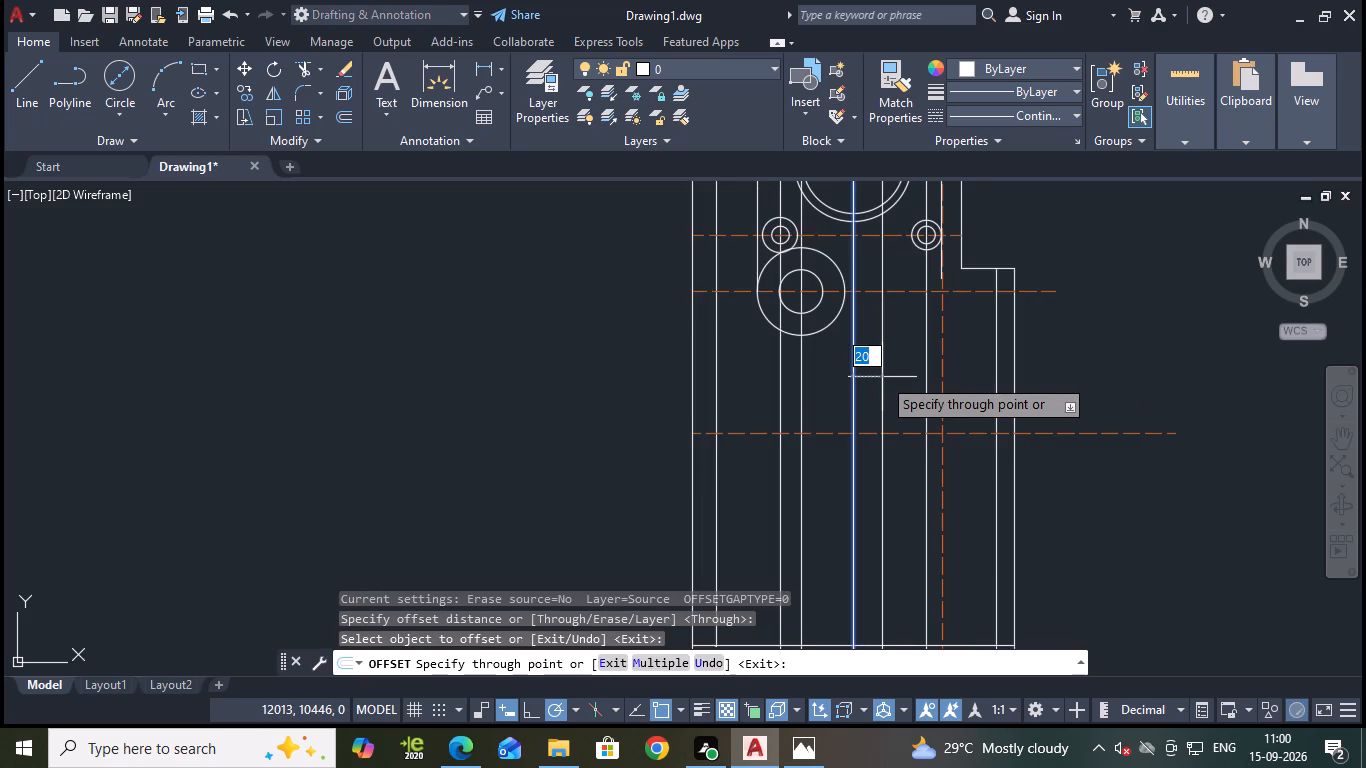
key(6)
key(BackSpace)
text(36.)
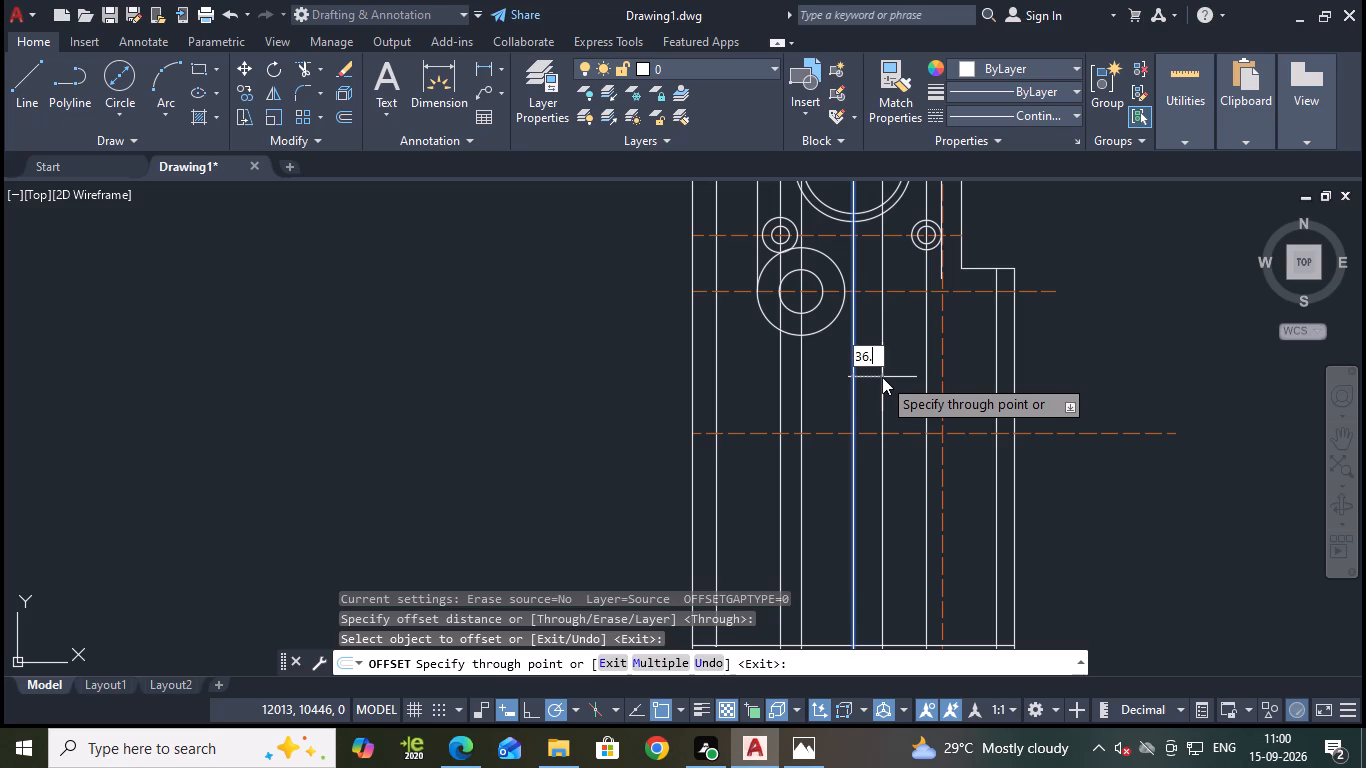
text(32)
key(Return)
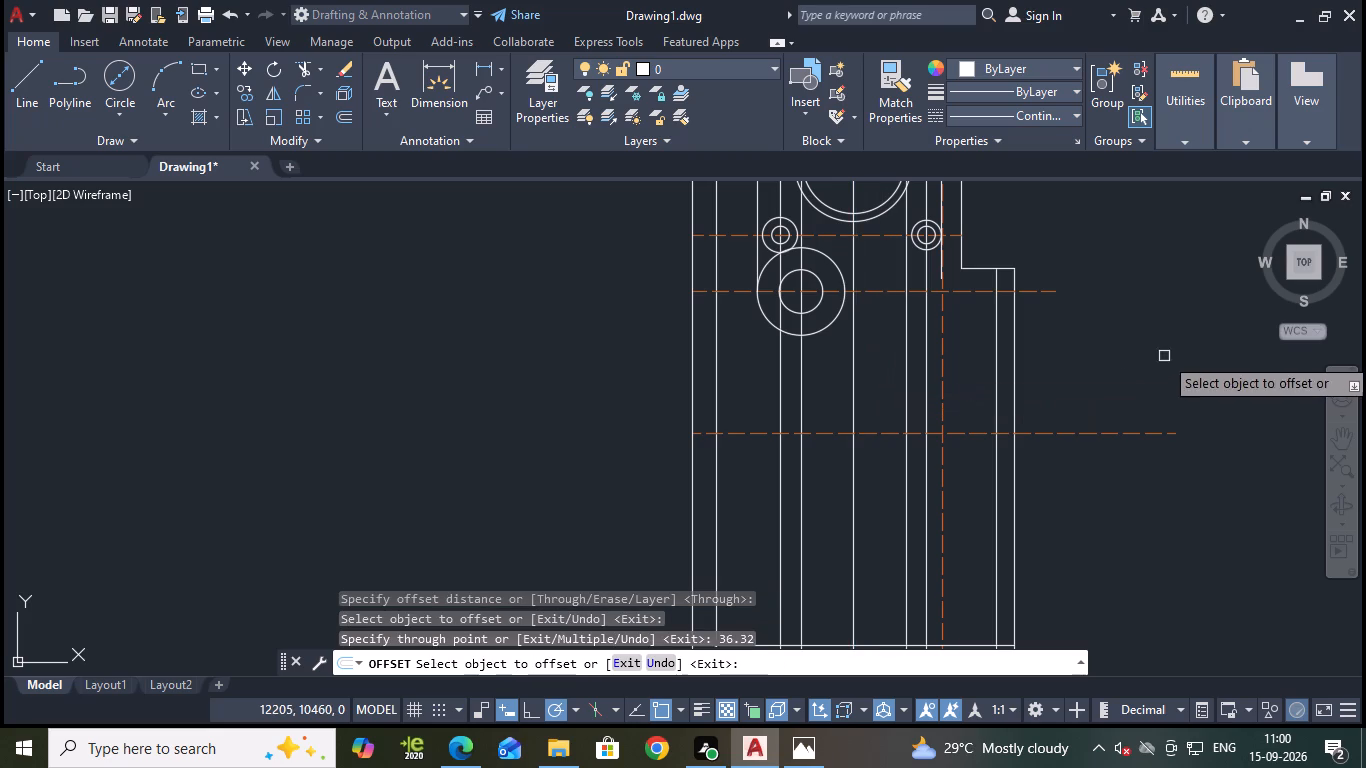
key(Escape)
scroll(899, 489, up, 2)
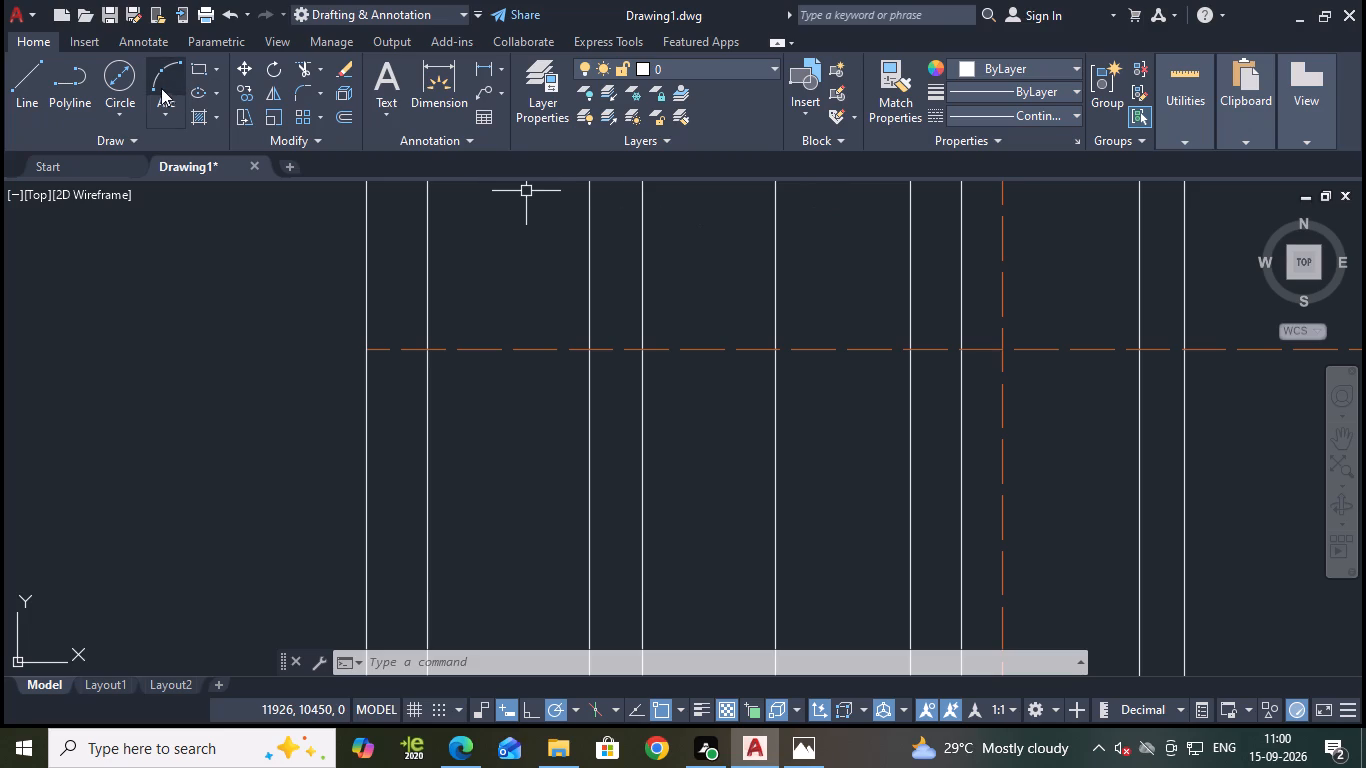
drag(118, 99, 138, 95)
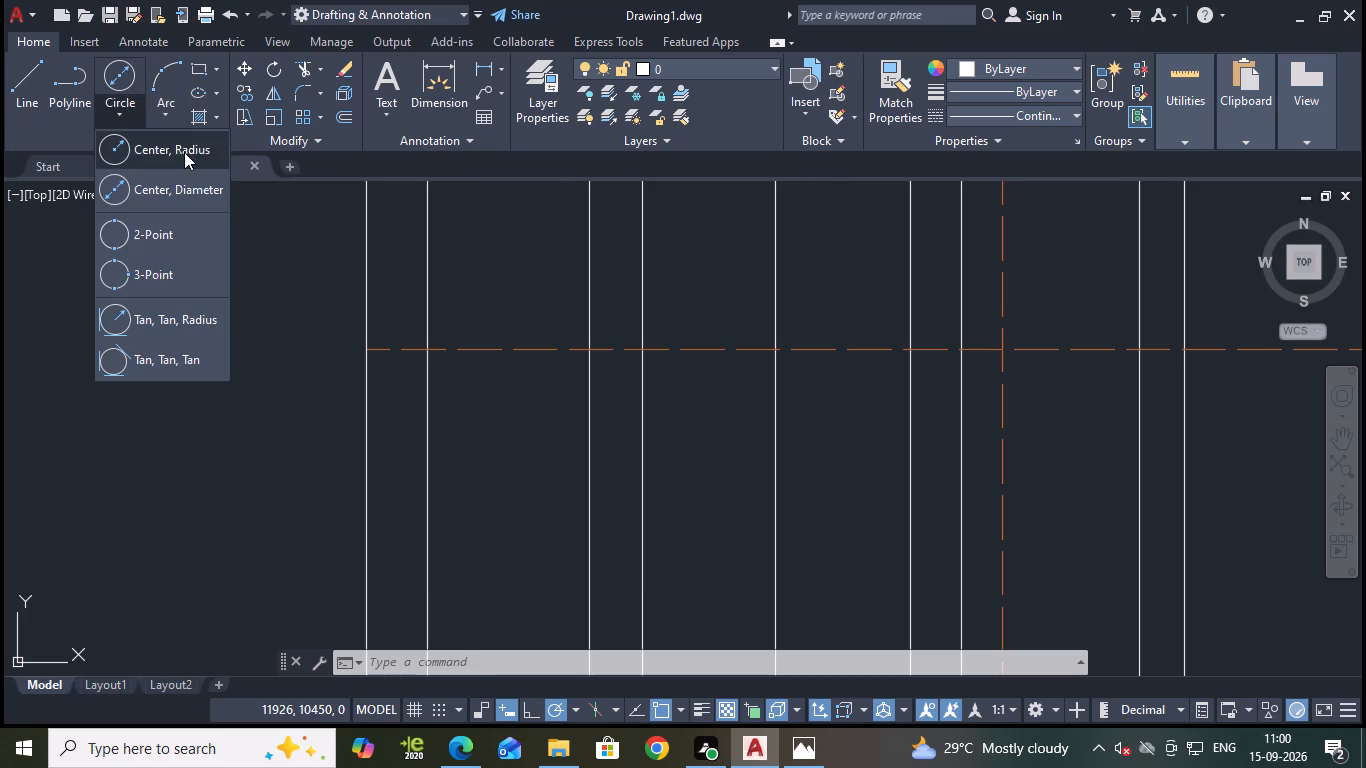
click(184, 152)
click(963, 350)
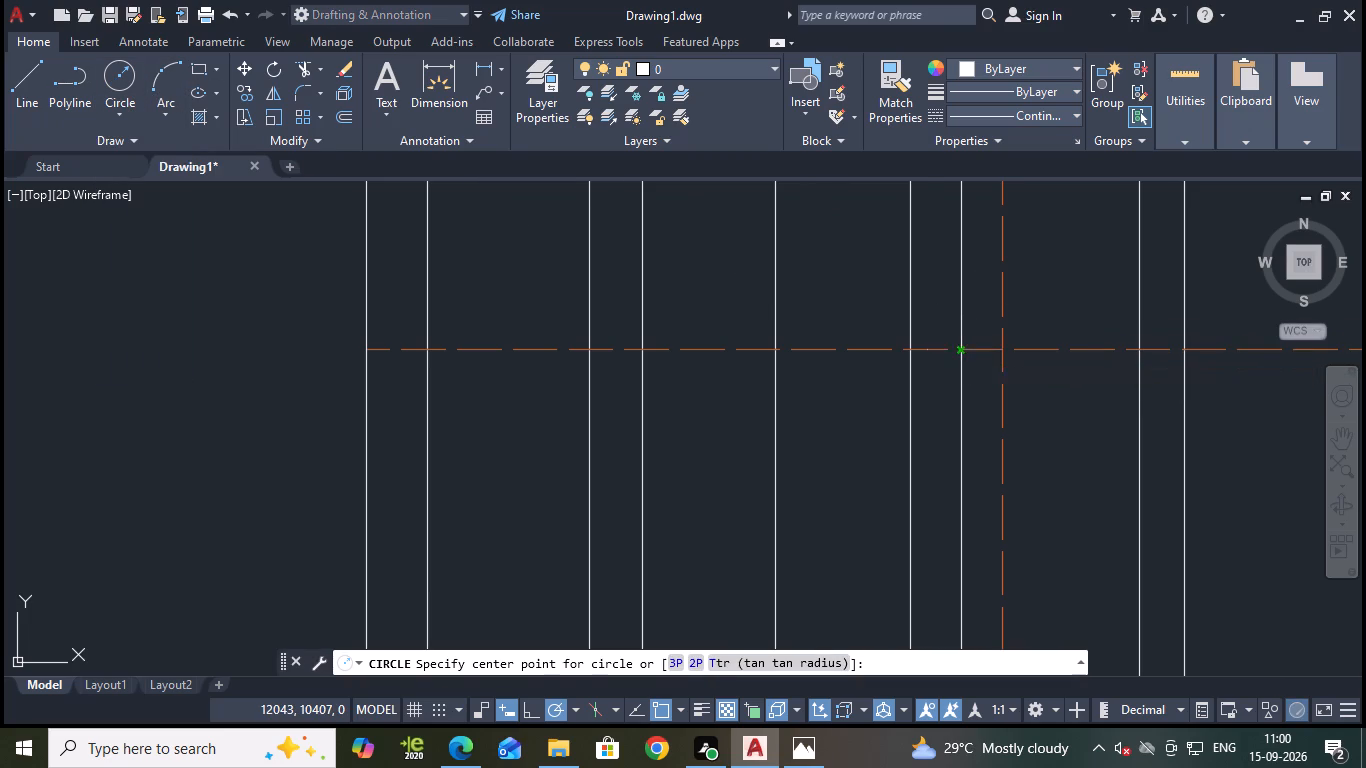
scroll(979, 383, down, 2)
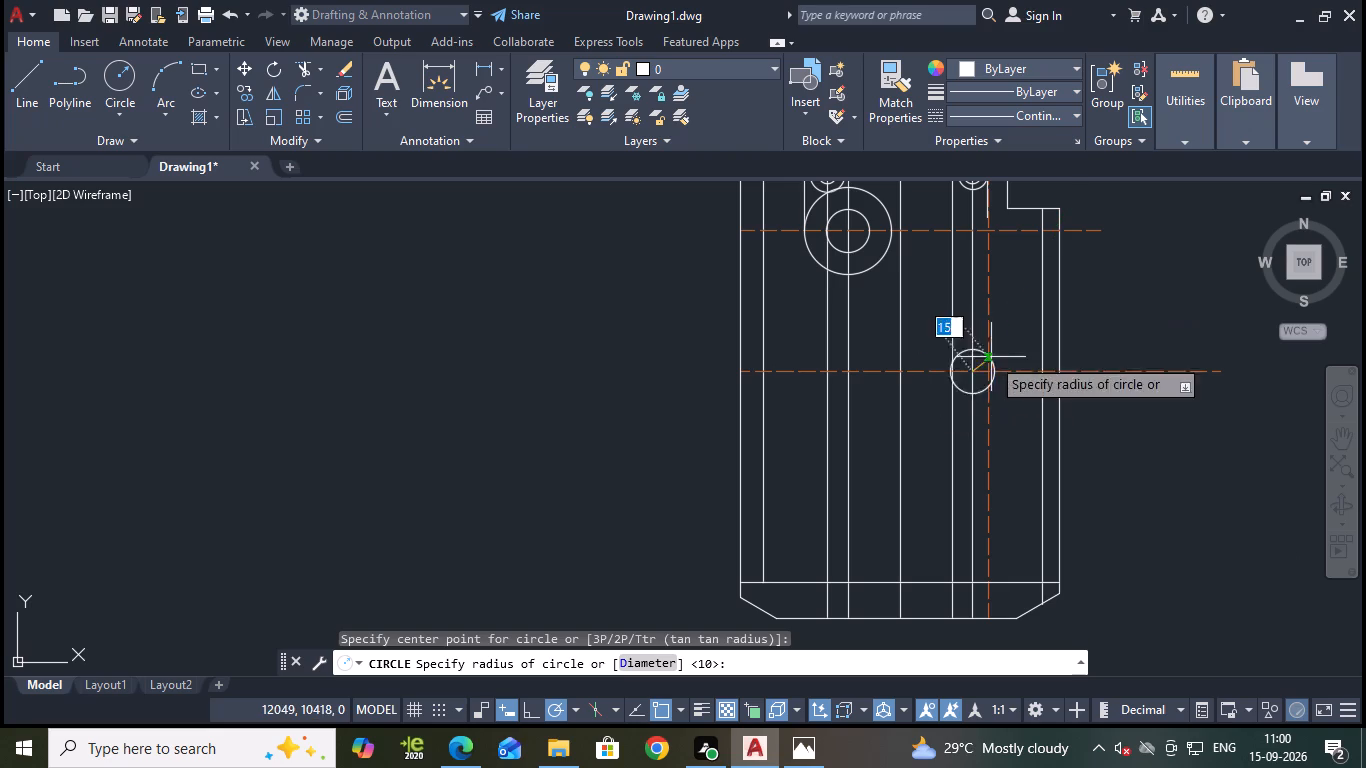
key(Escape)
Draw a 70 mm diameter circle where the new 36.32 mm offset vertical line crosses the lower horizontal centre line.
middle_drag(939, 356, 938, 369)
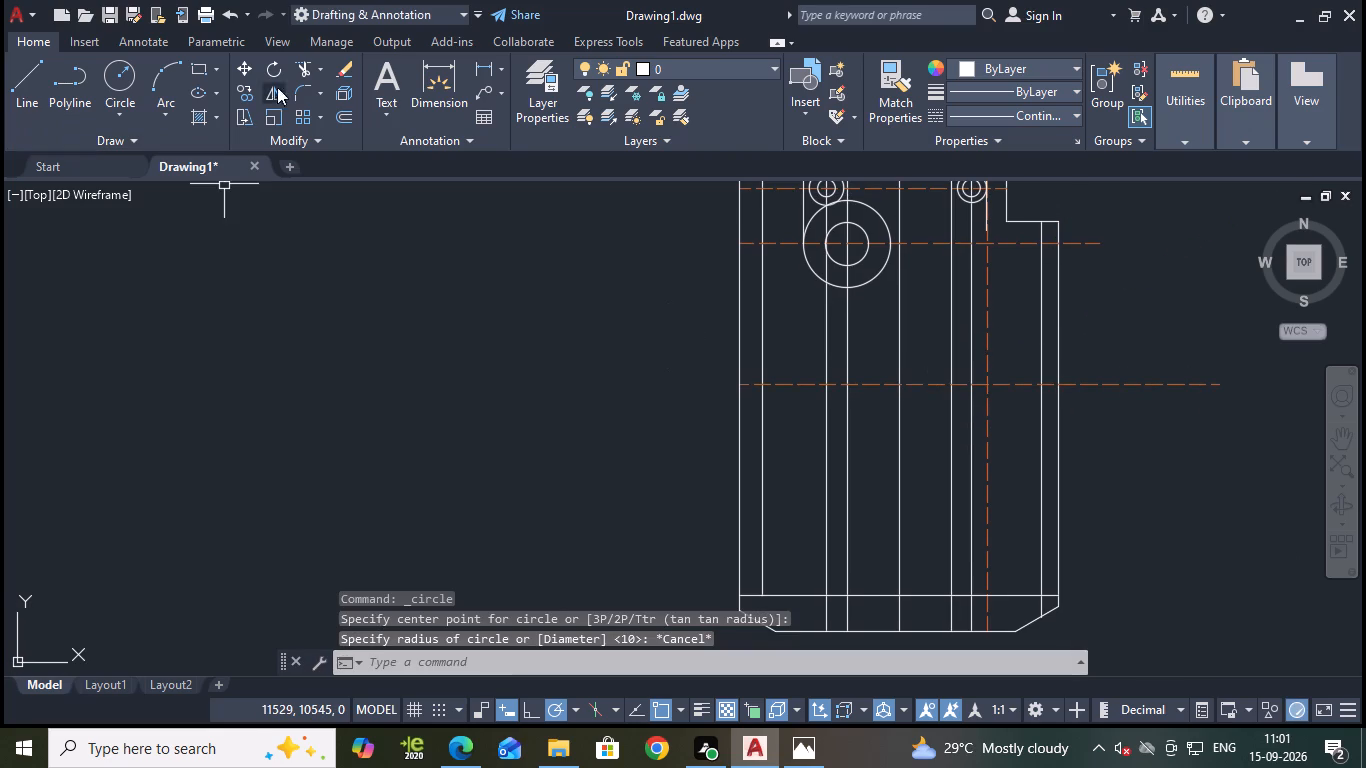
click(124, 78)
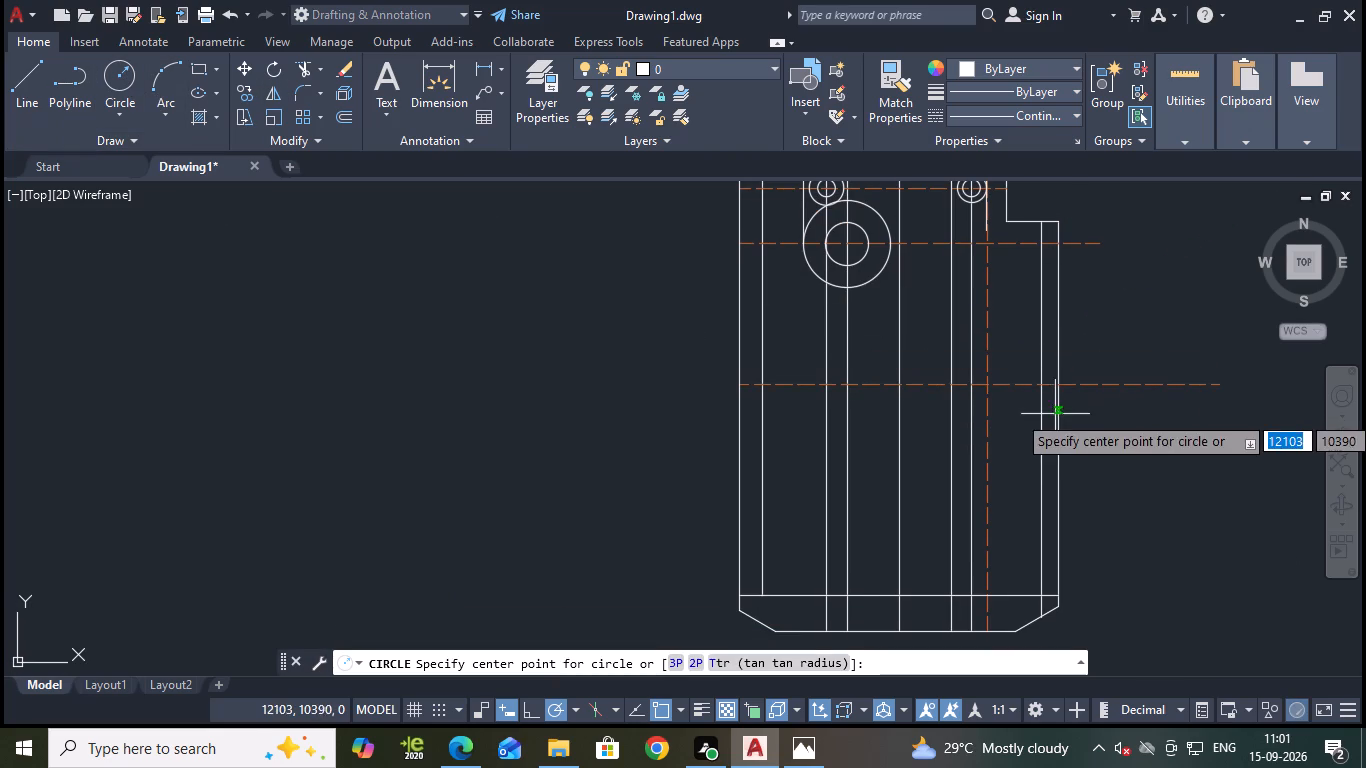
click(953, 383)
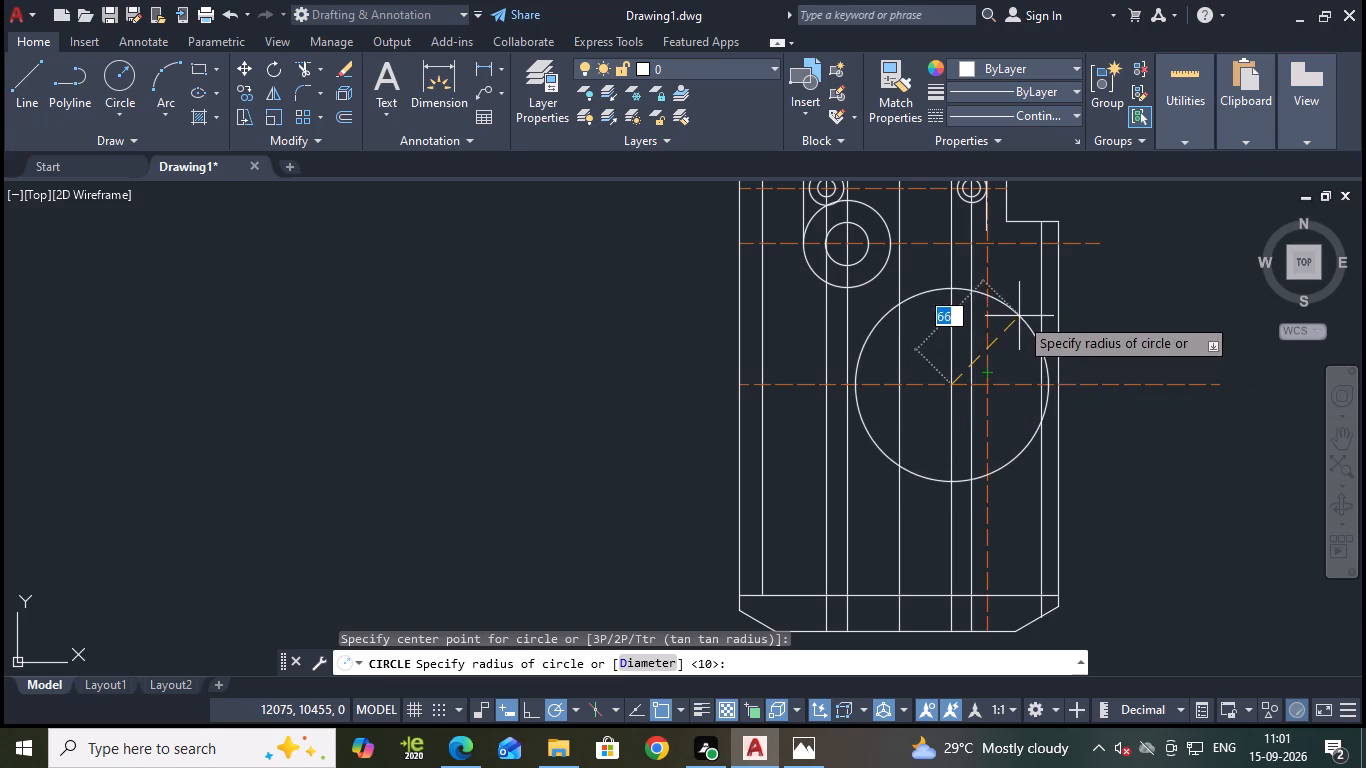
middle_drag(1025, 323, 1013, 345)
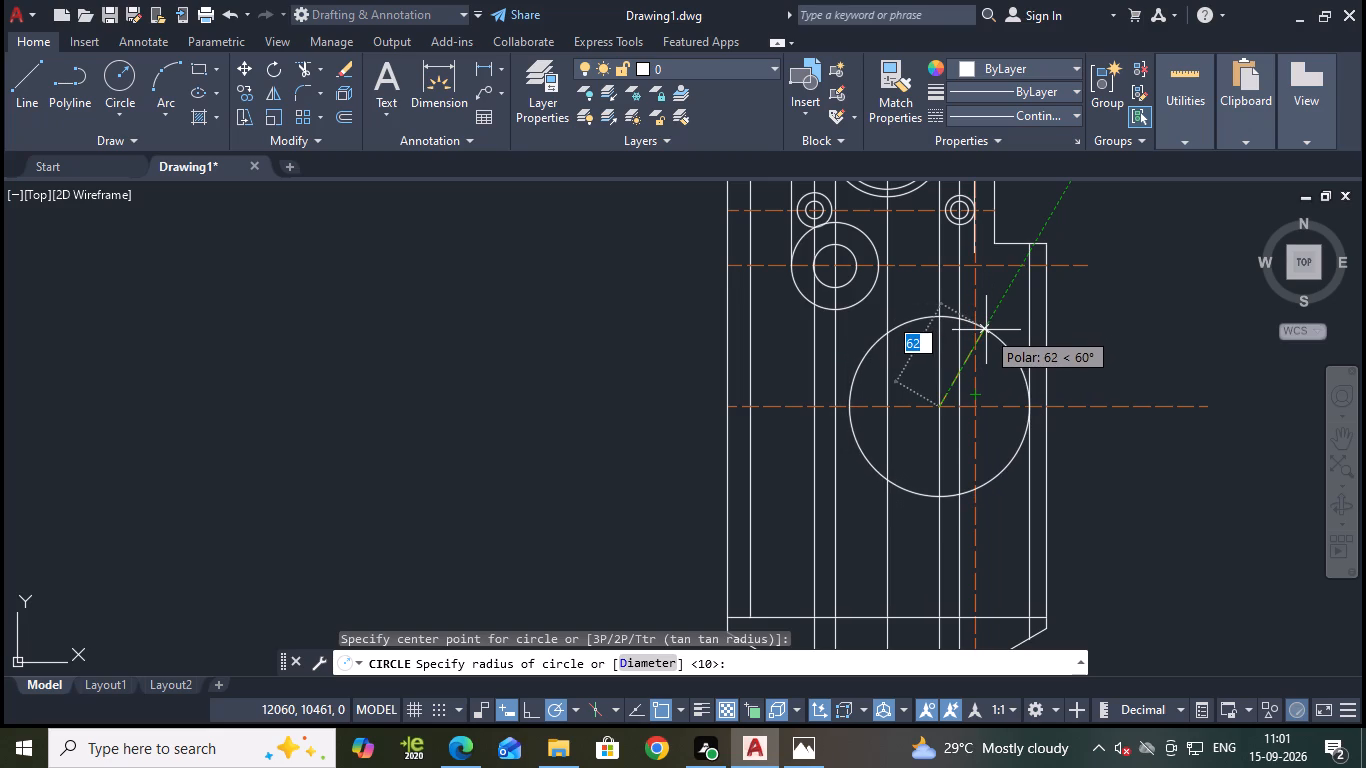
key(d)
key(Return)
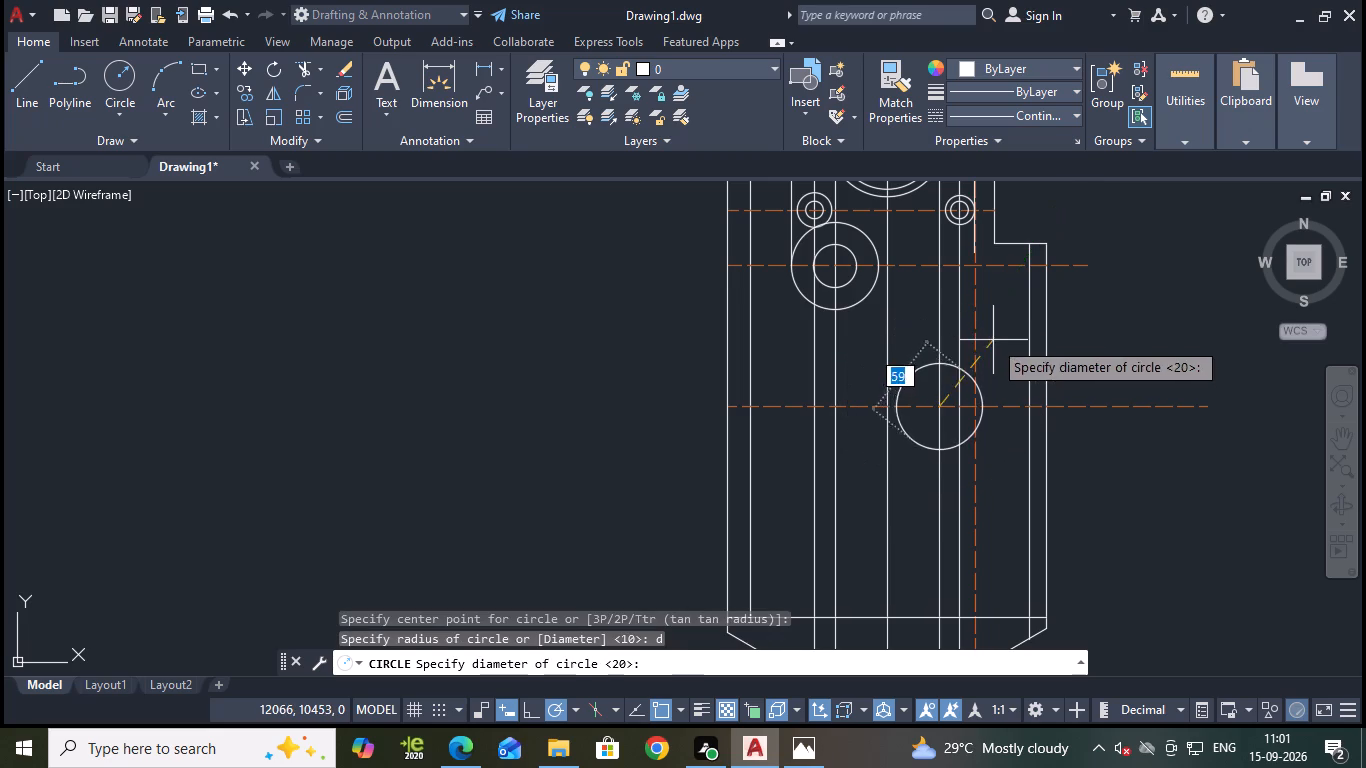
scroll(993, 341, up, 1)
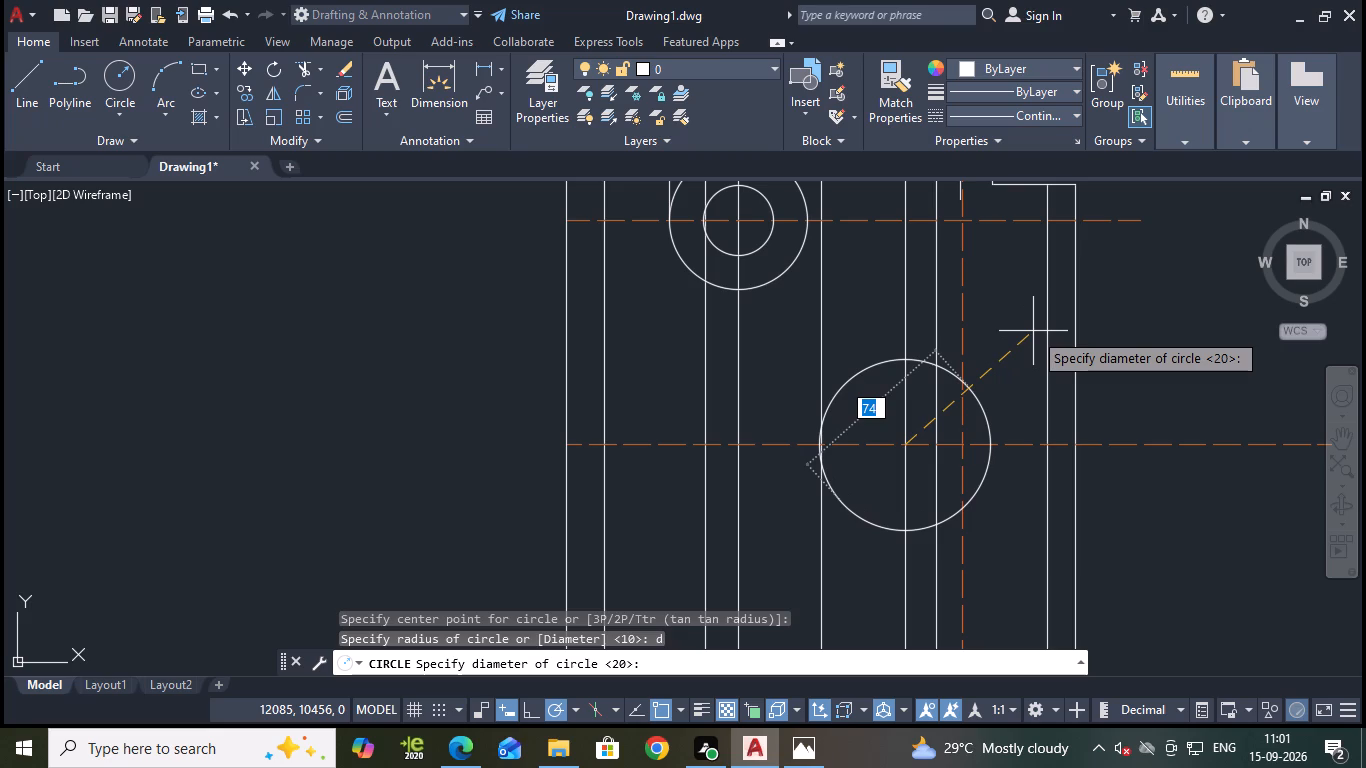
text(70)
key(Return)
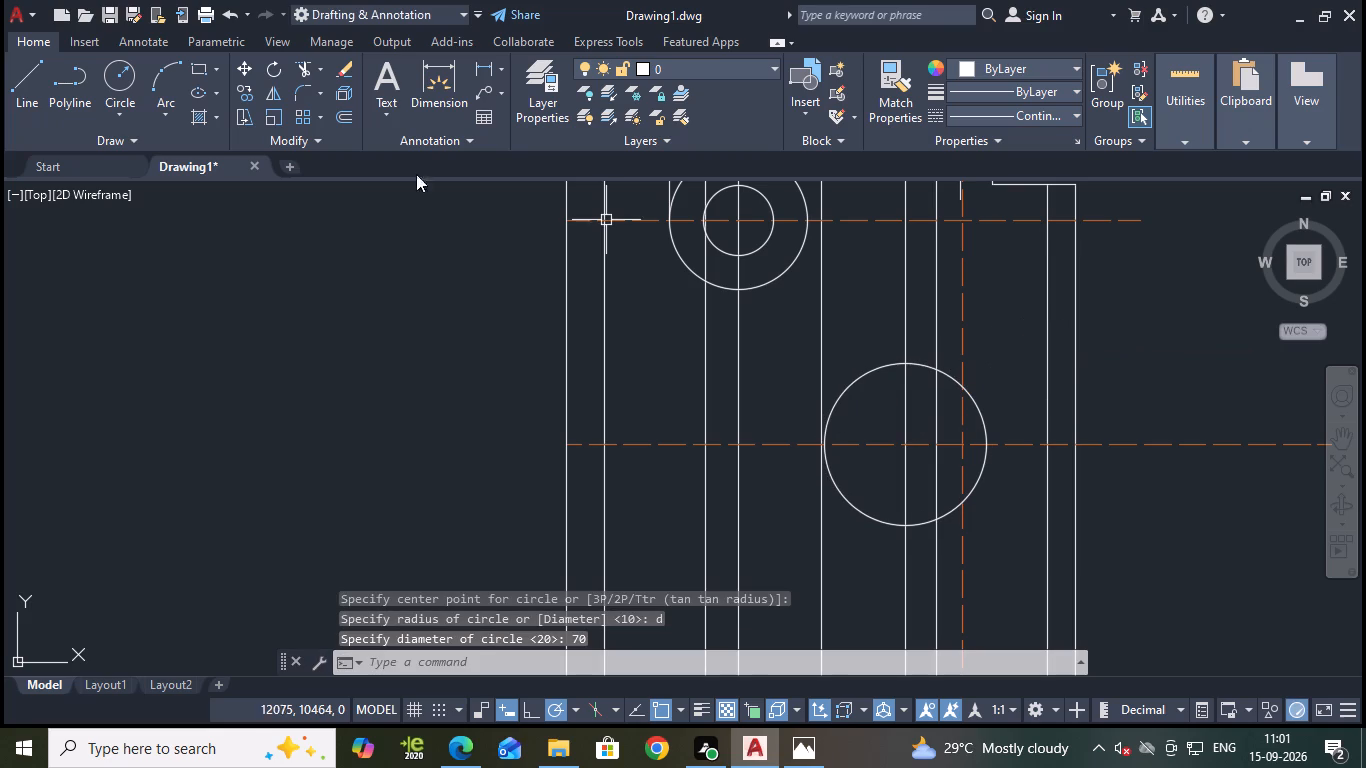
Draw two concentric circles of radius 26.5 mm and 22.5 mm at the centre of the 70 mm circle.
click(108, 72)
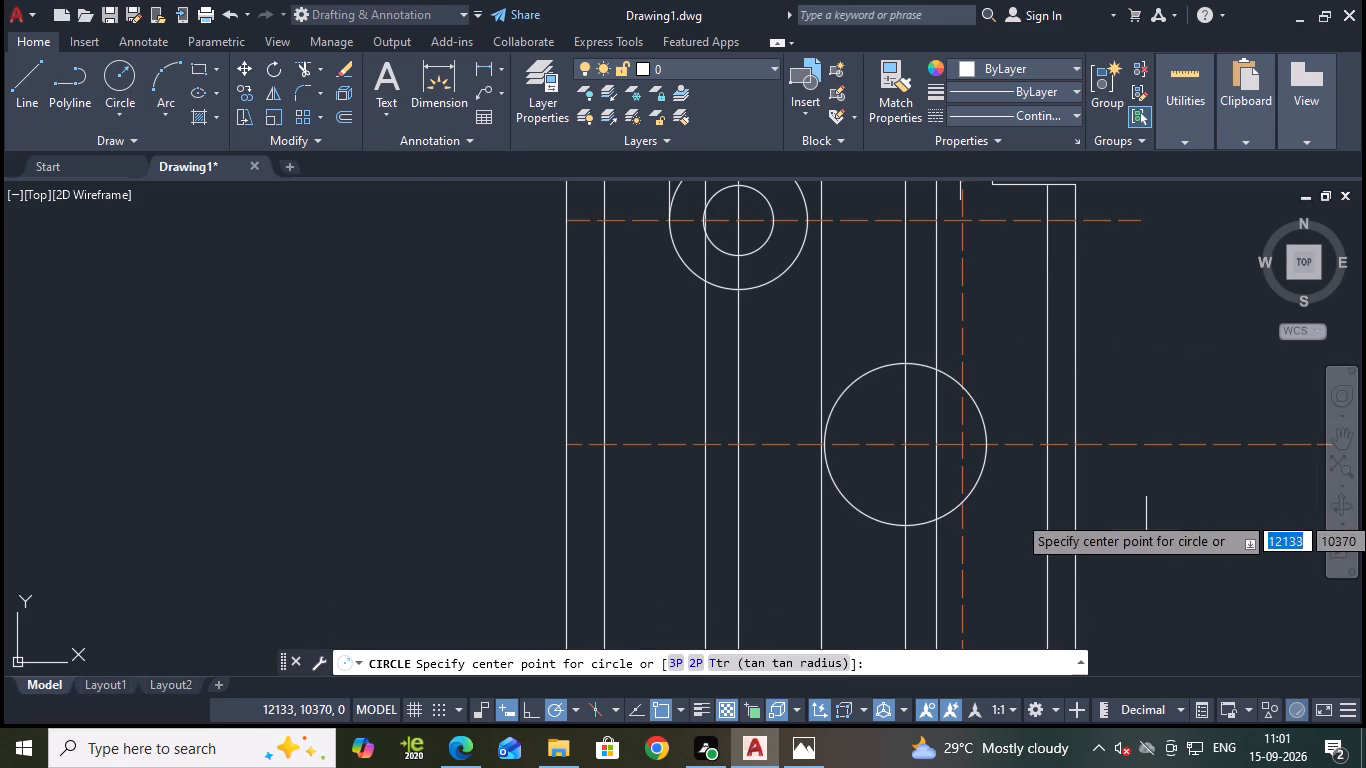
click(907, 445)
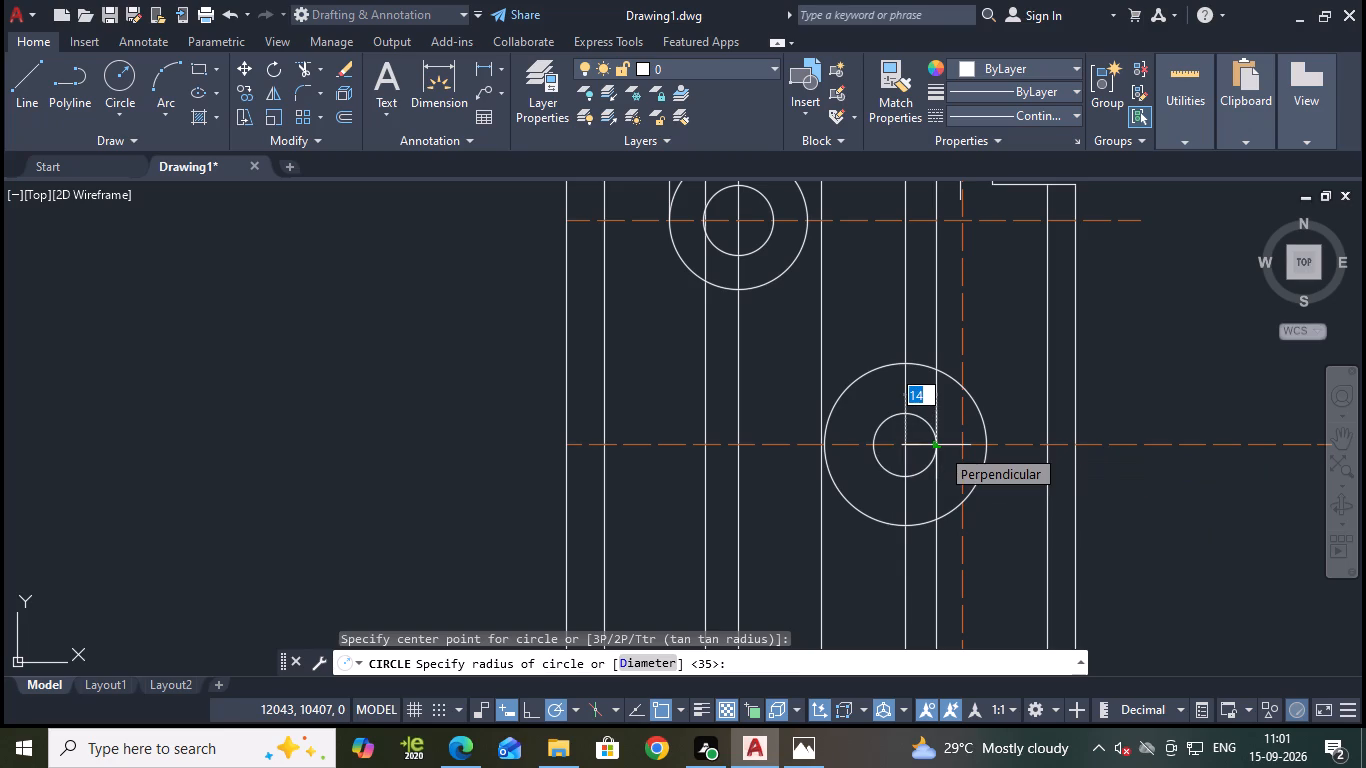
text(26.5)
key(Return)
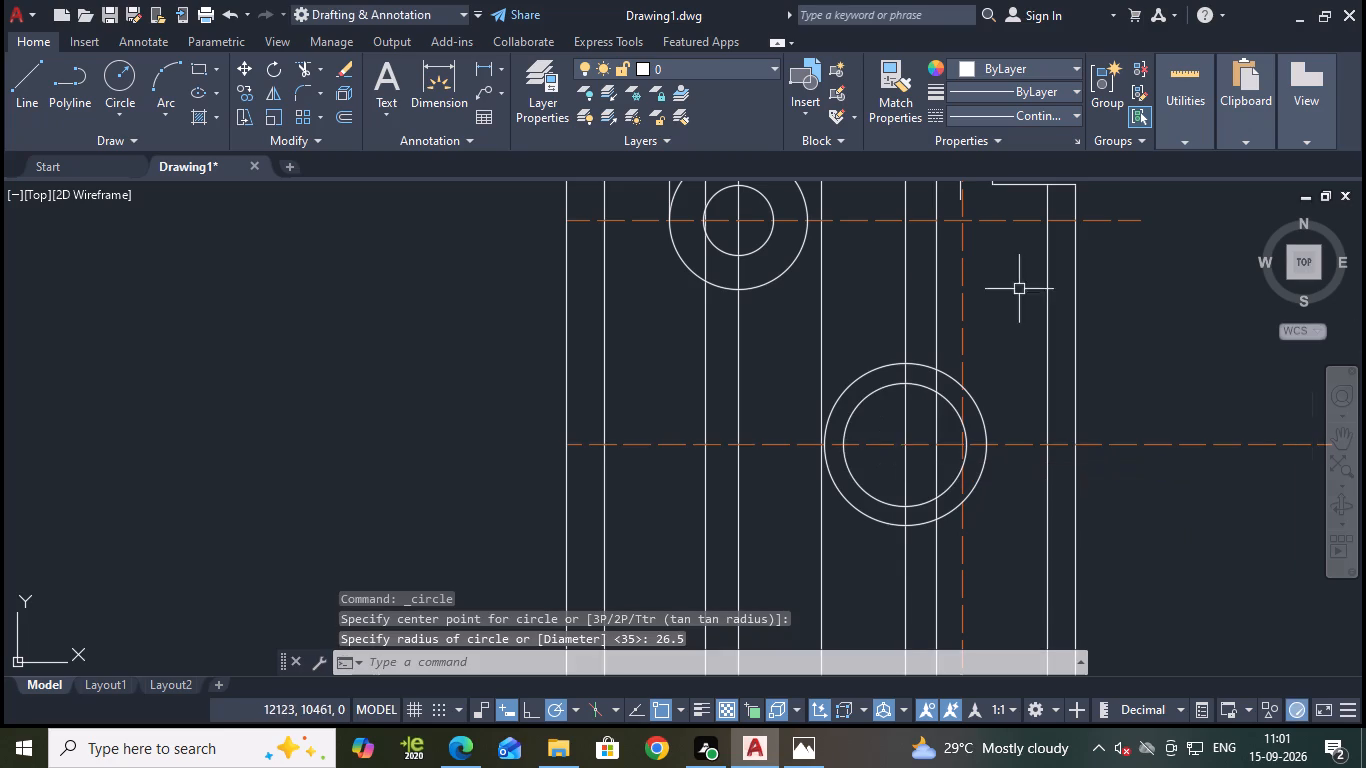
click(104, 69)
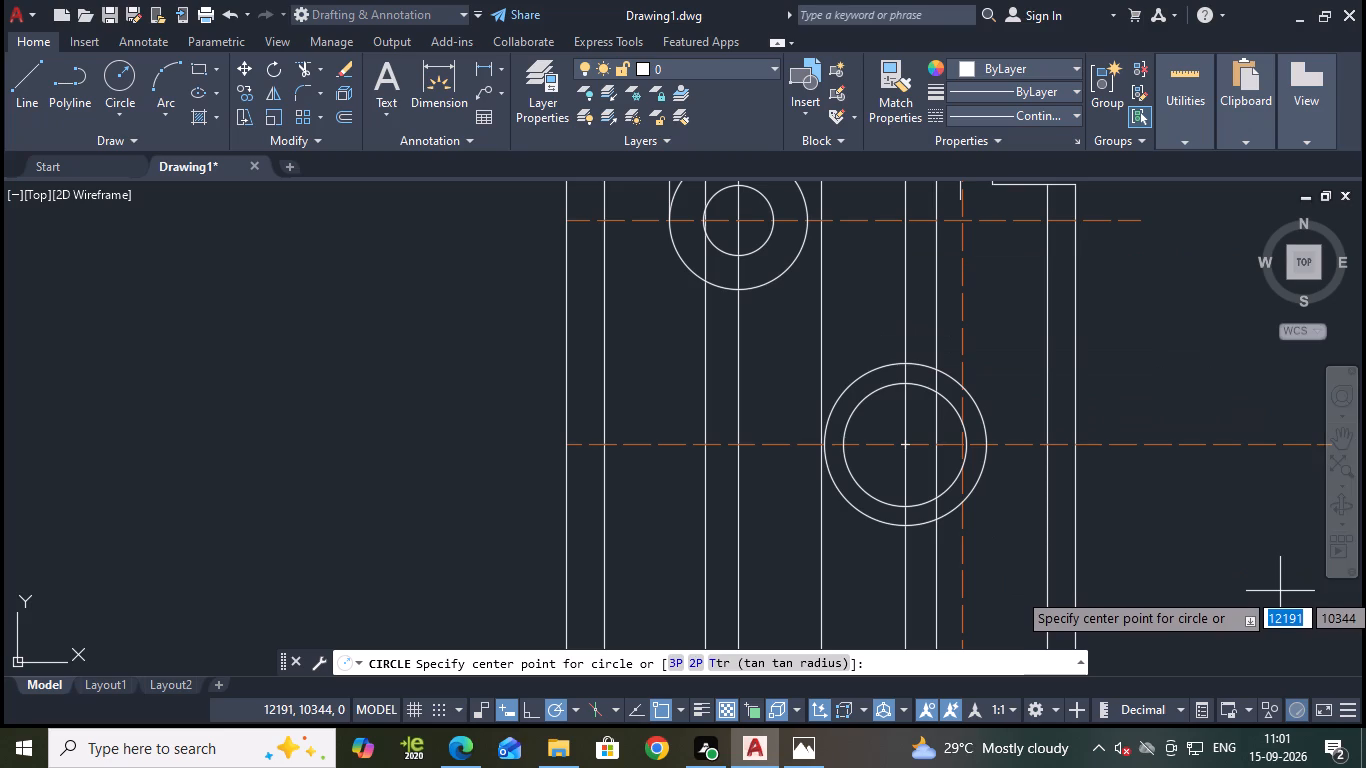
click(905, 447)
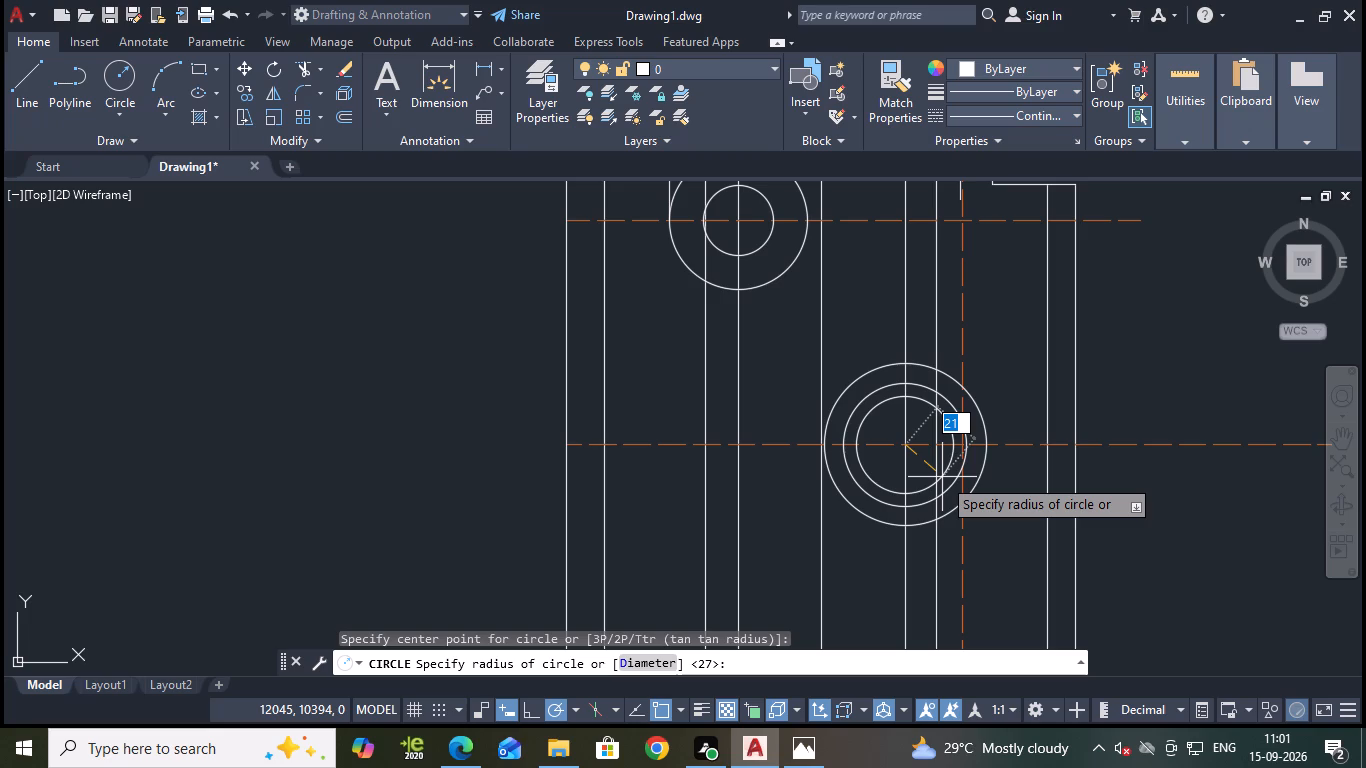
text(22.5)
key(Return)
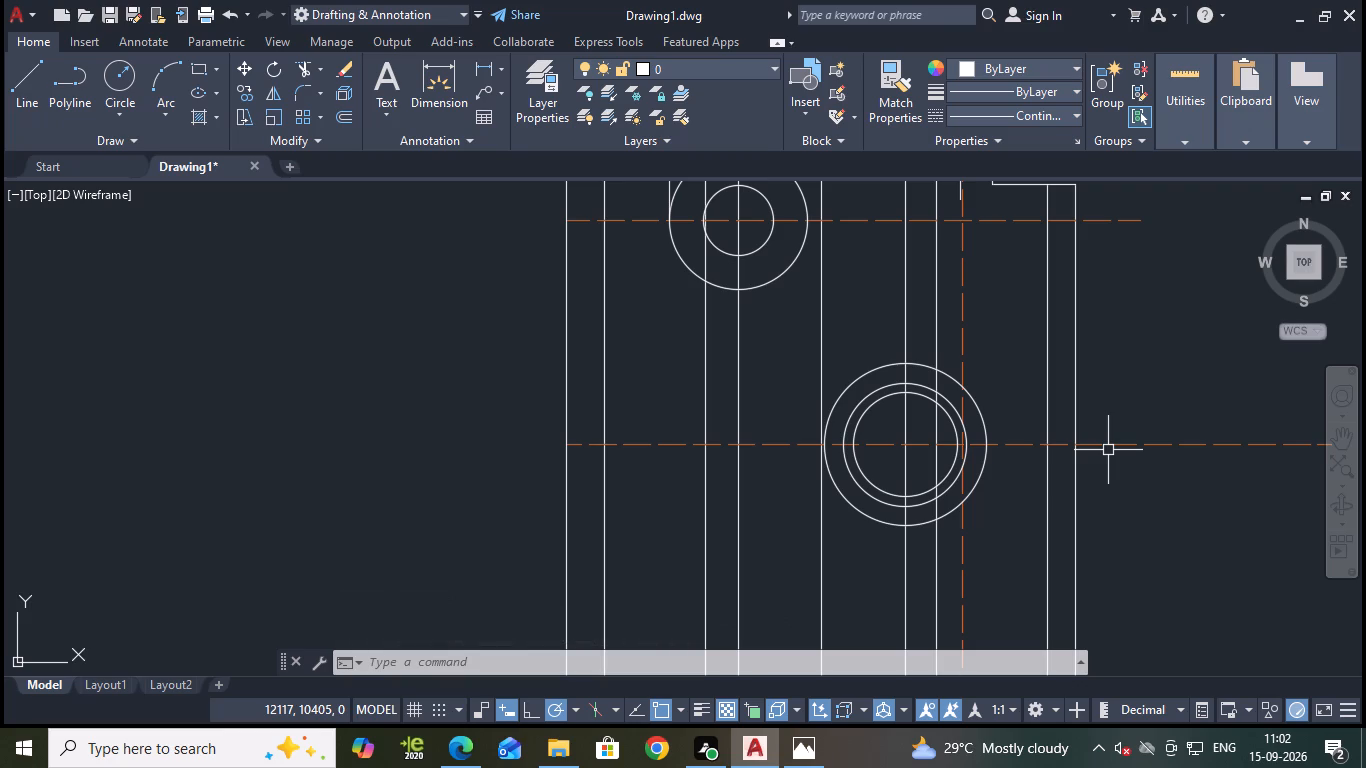
scroll(1087, 425, down, 1)
middle_drag(1168, 395, 1158, 397)
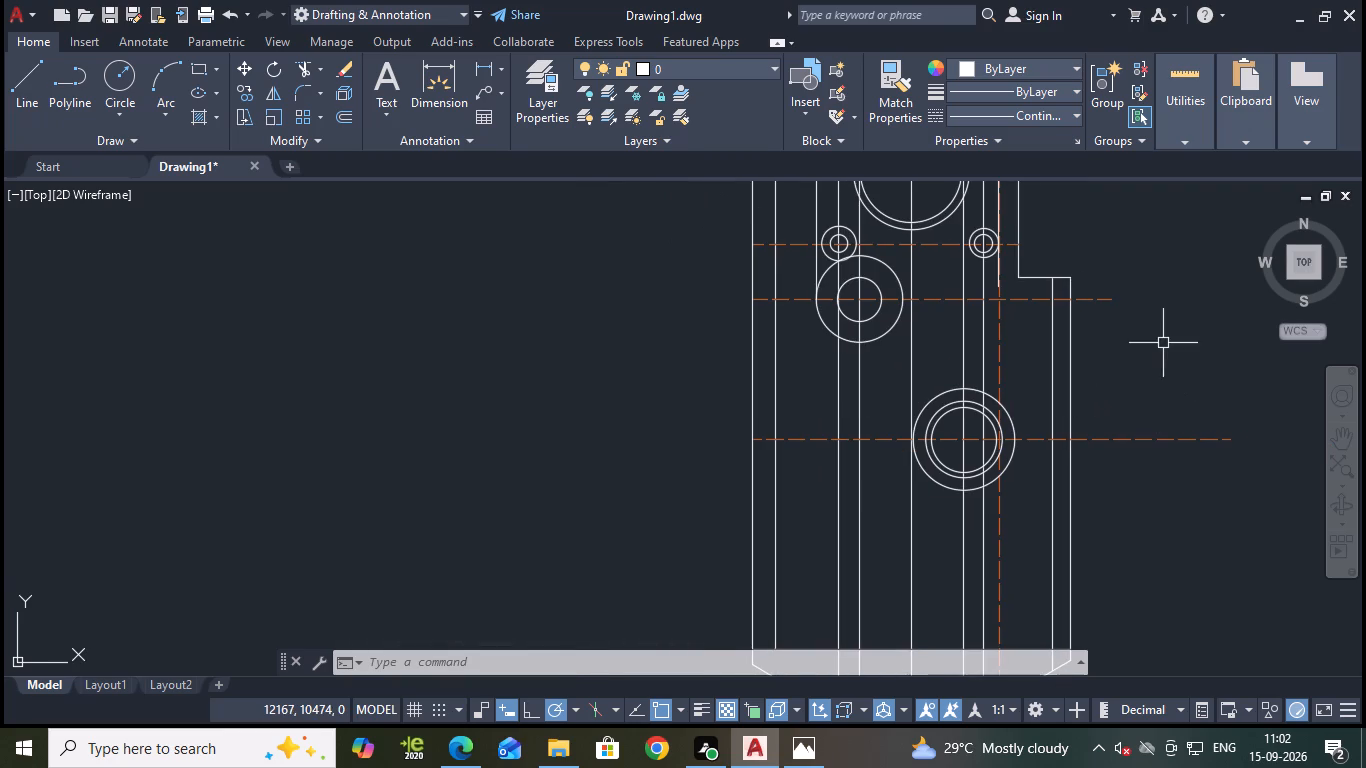
key(Escape)
Offset the large upper concentric circles' horizontal centre line 220 mm downward.
middle_drag(1119, 264, 1069, 334)
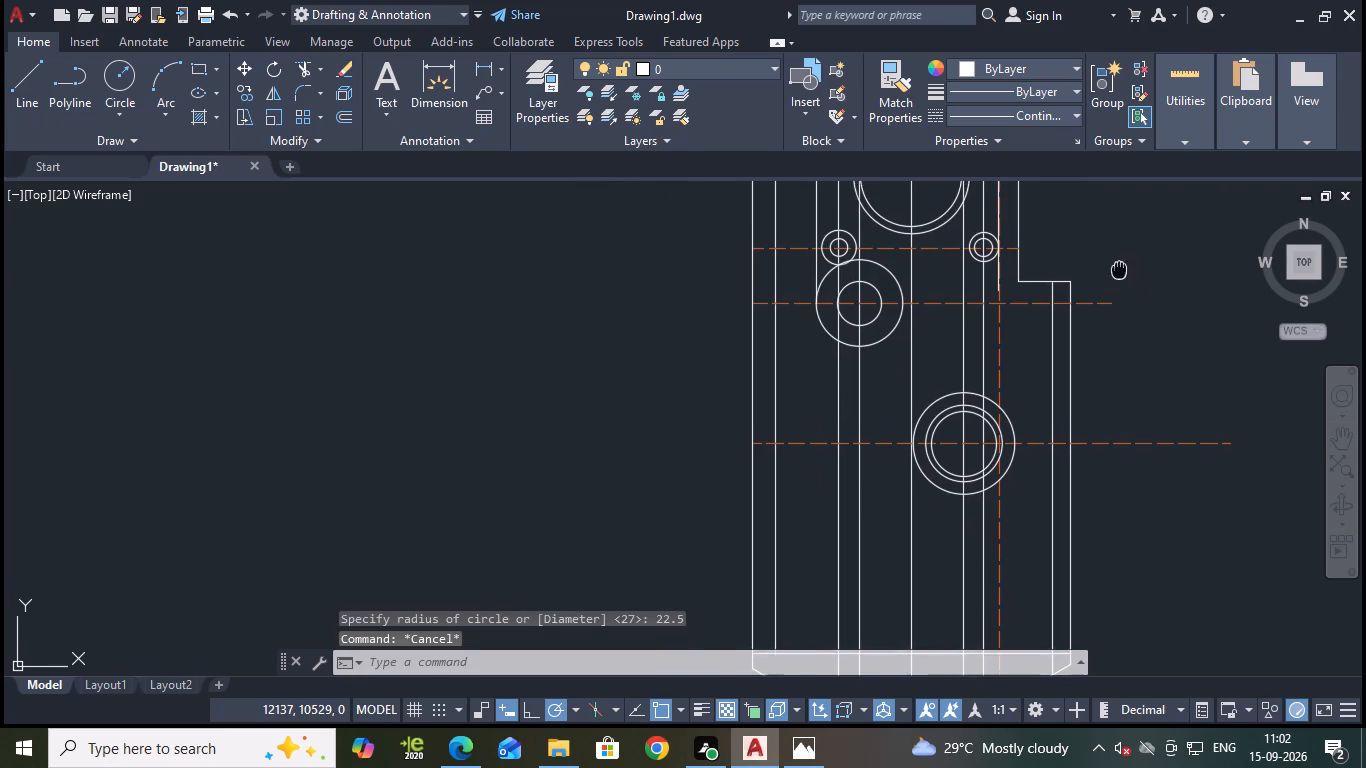
middle_drag(1069, 334, 1056, 342)
scroll(1061, 307, down, 1)
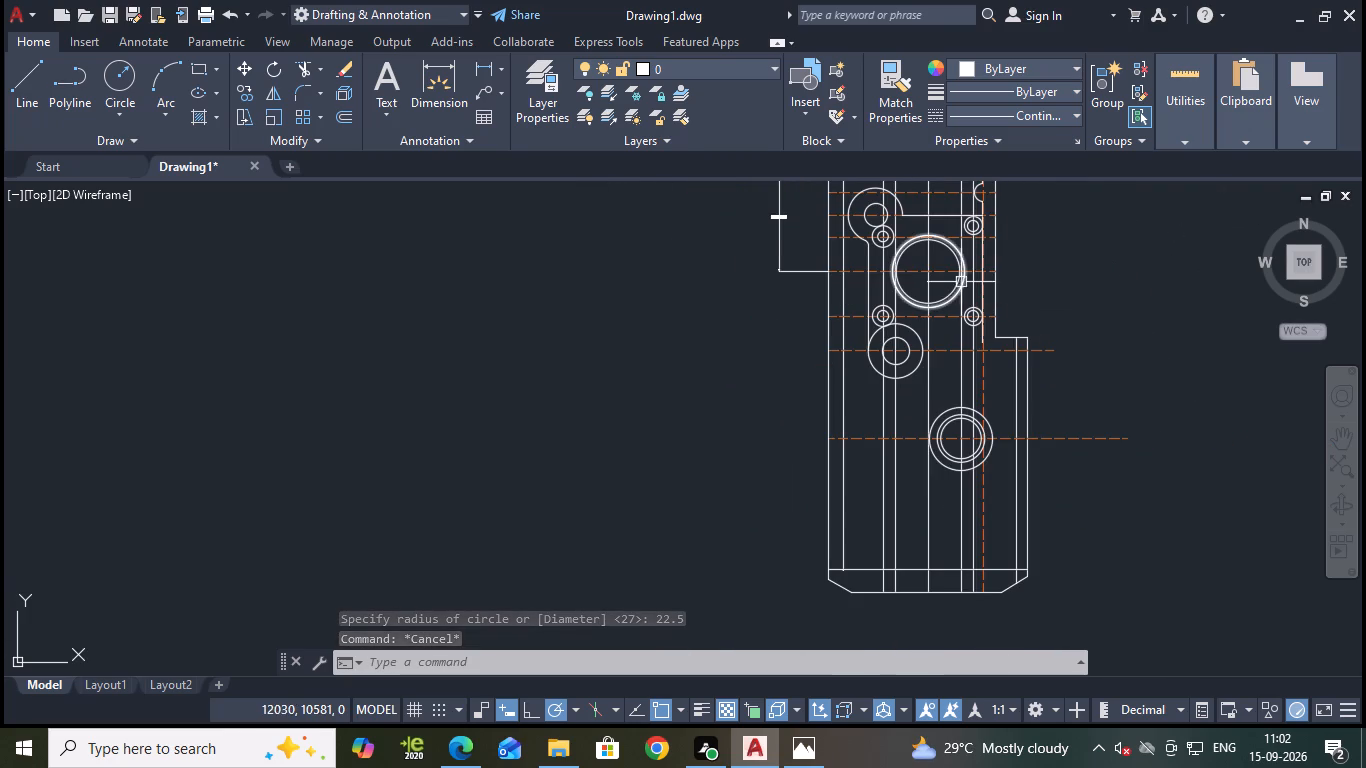
click(944, 274)
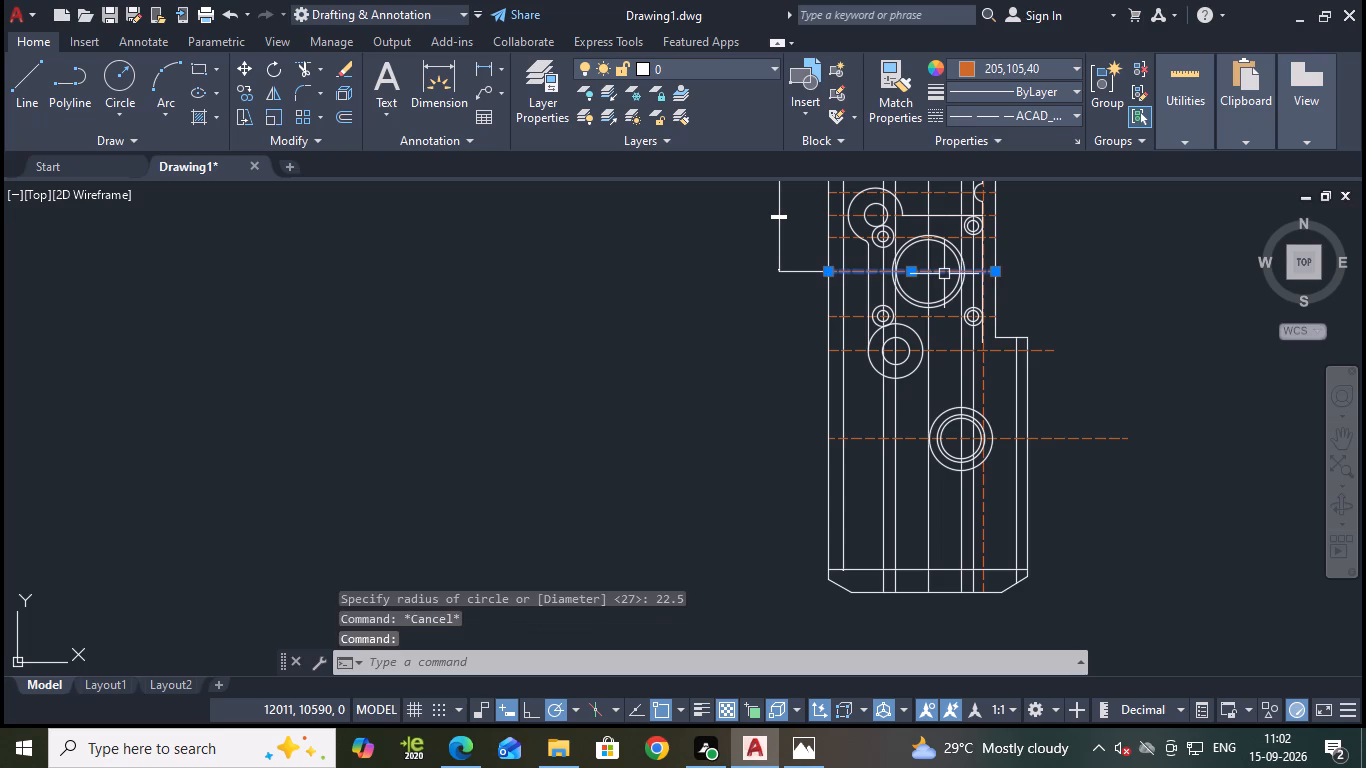
key(o)
key(Return)
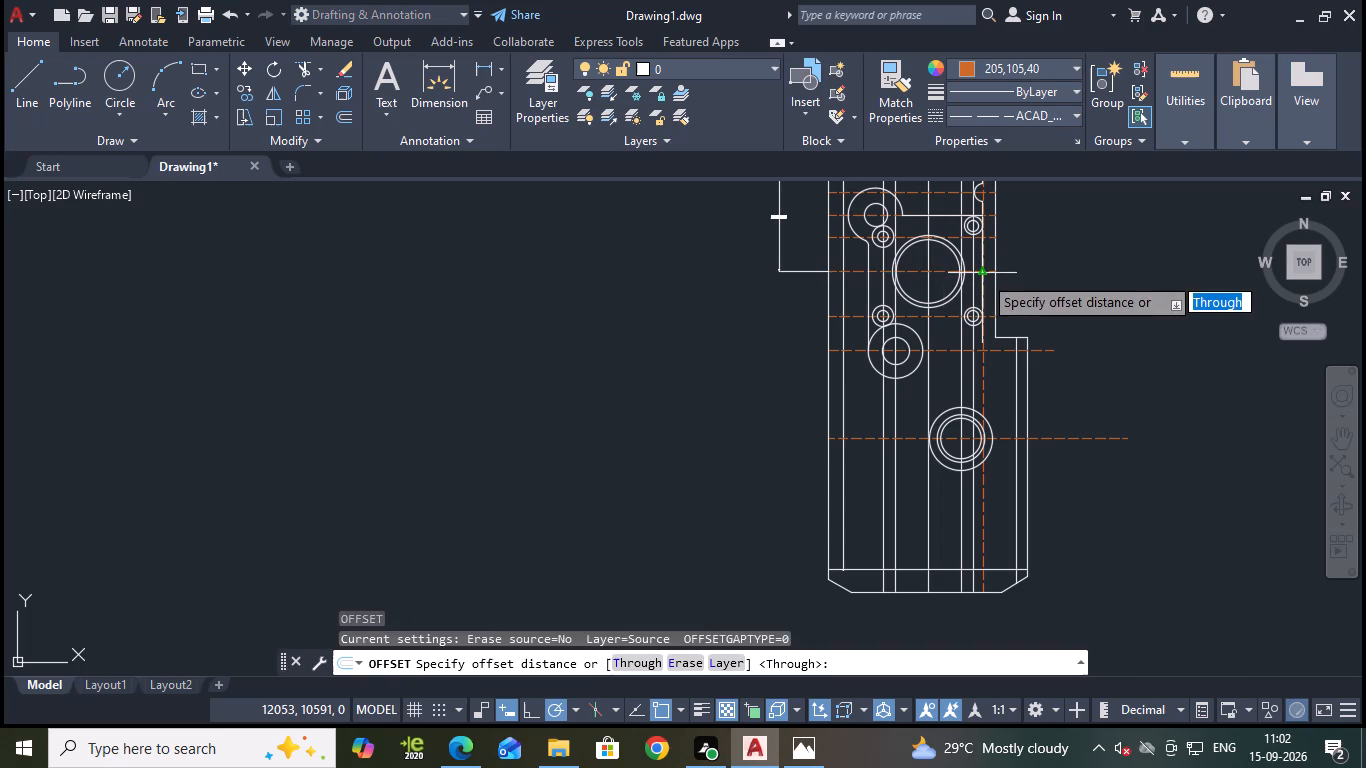
key(Return)
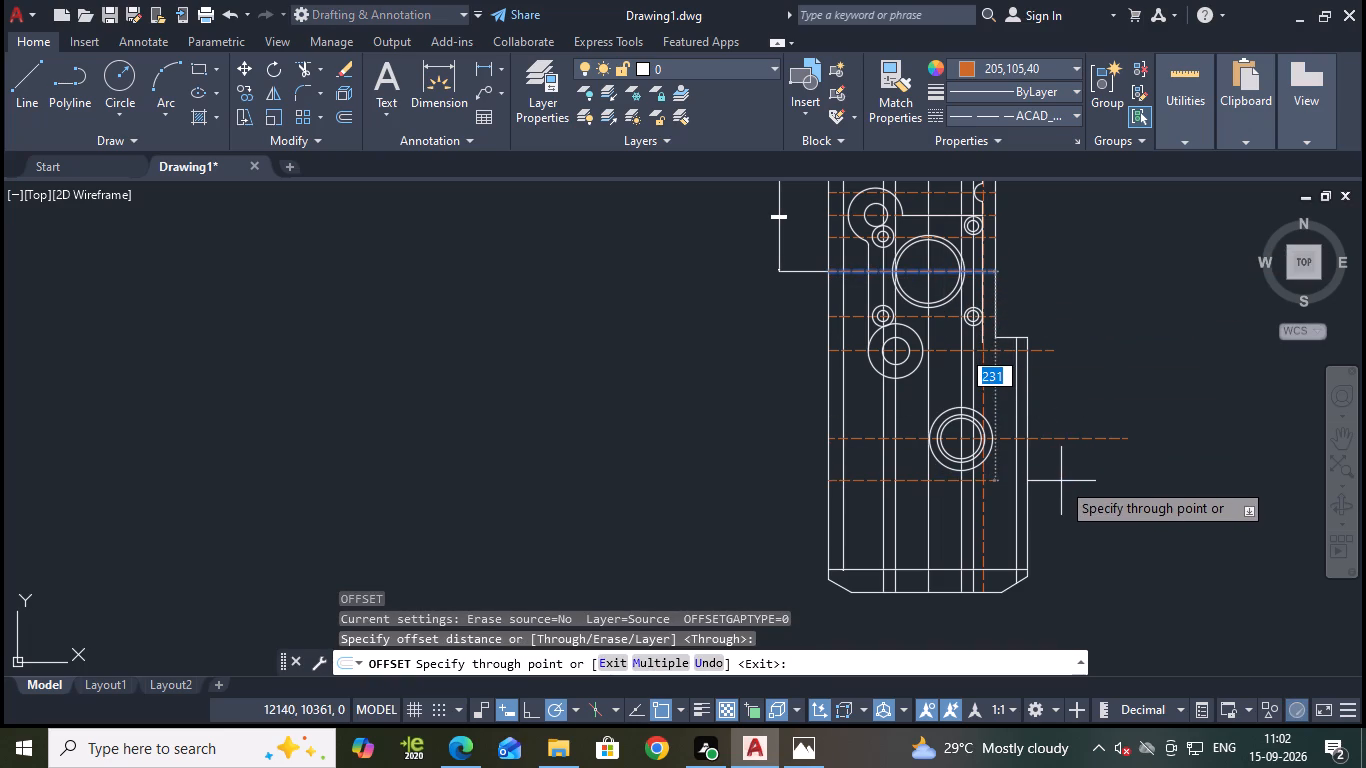
scroll(1061, 481, up, 1)
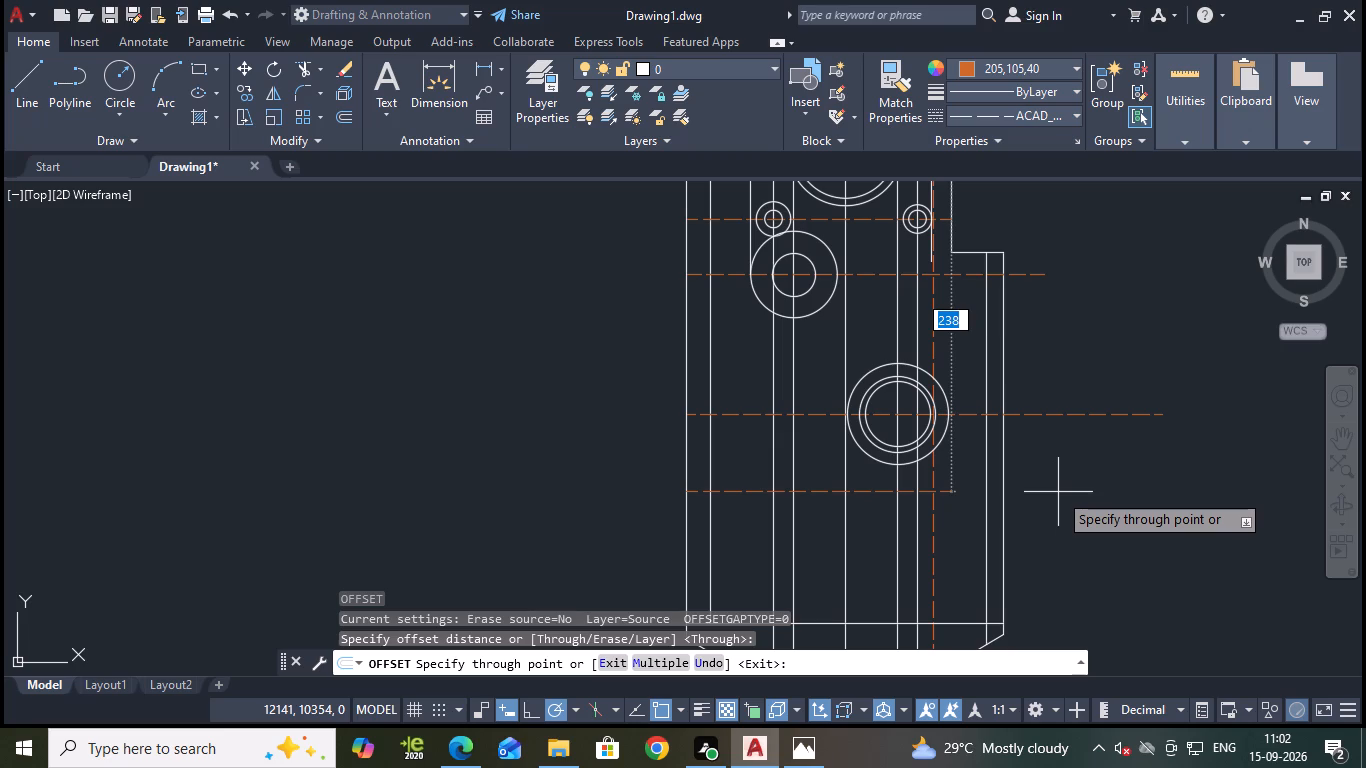
text(220)
key(Return)
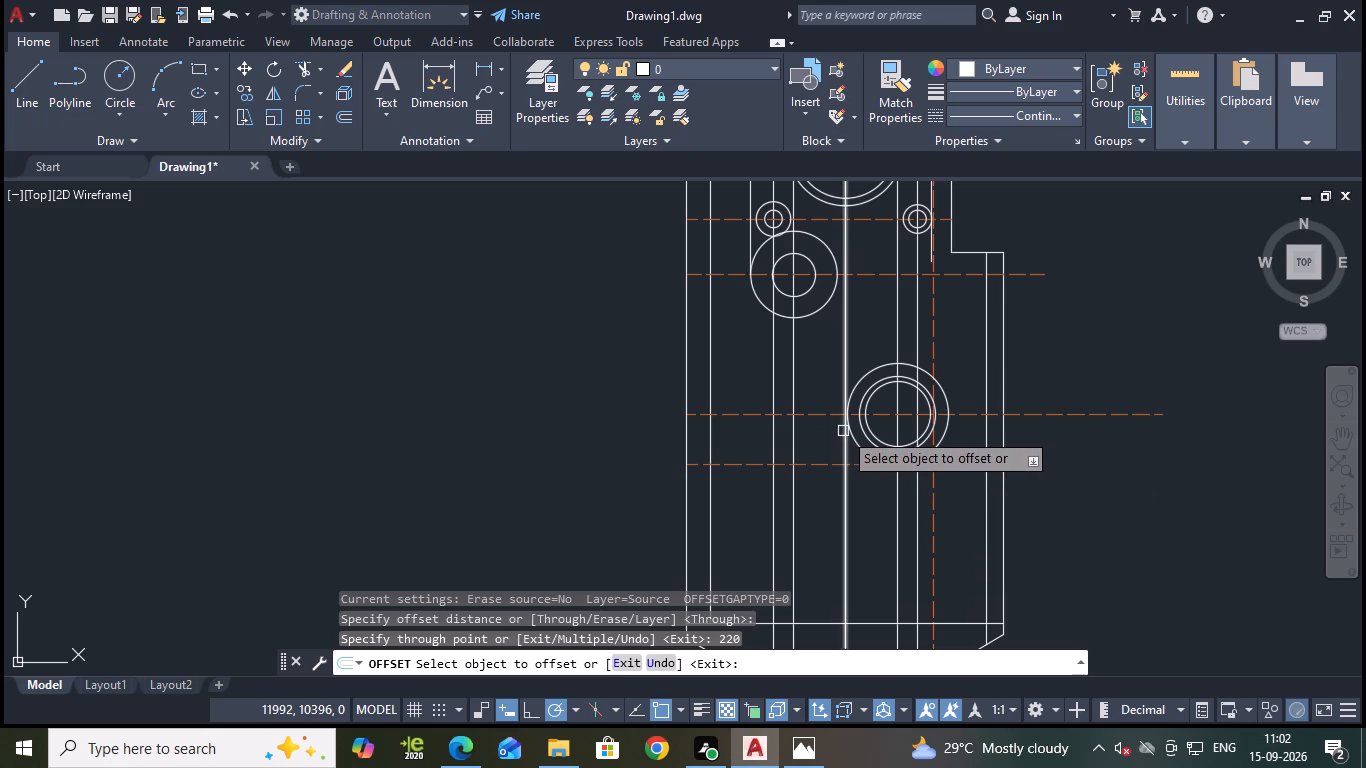
Draw a 50 mm radius circle where the new bottom centre line crosses the vertical line through the large upper circles' centre.
scroll(843, 431, up, 2)
middle_drag(877, 487, 889, 354)
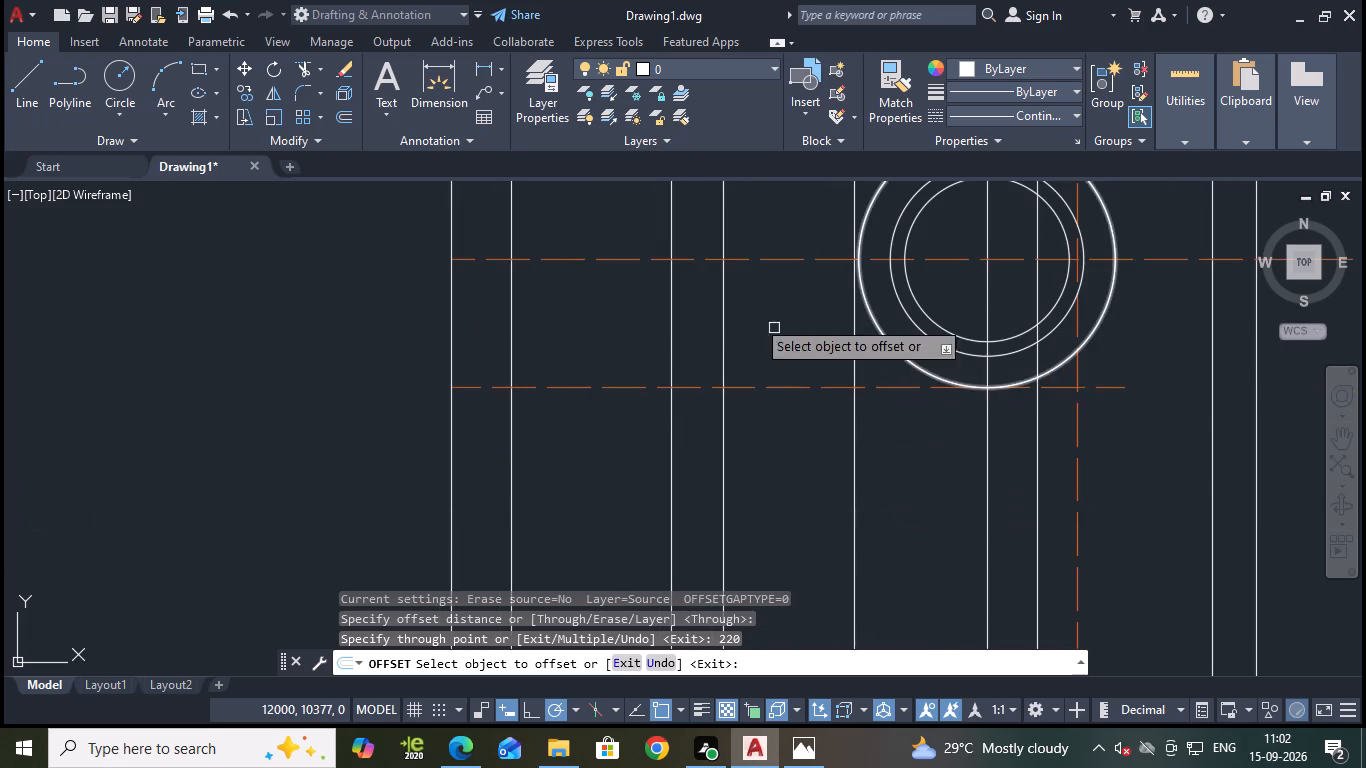
click(106, 80)
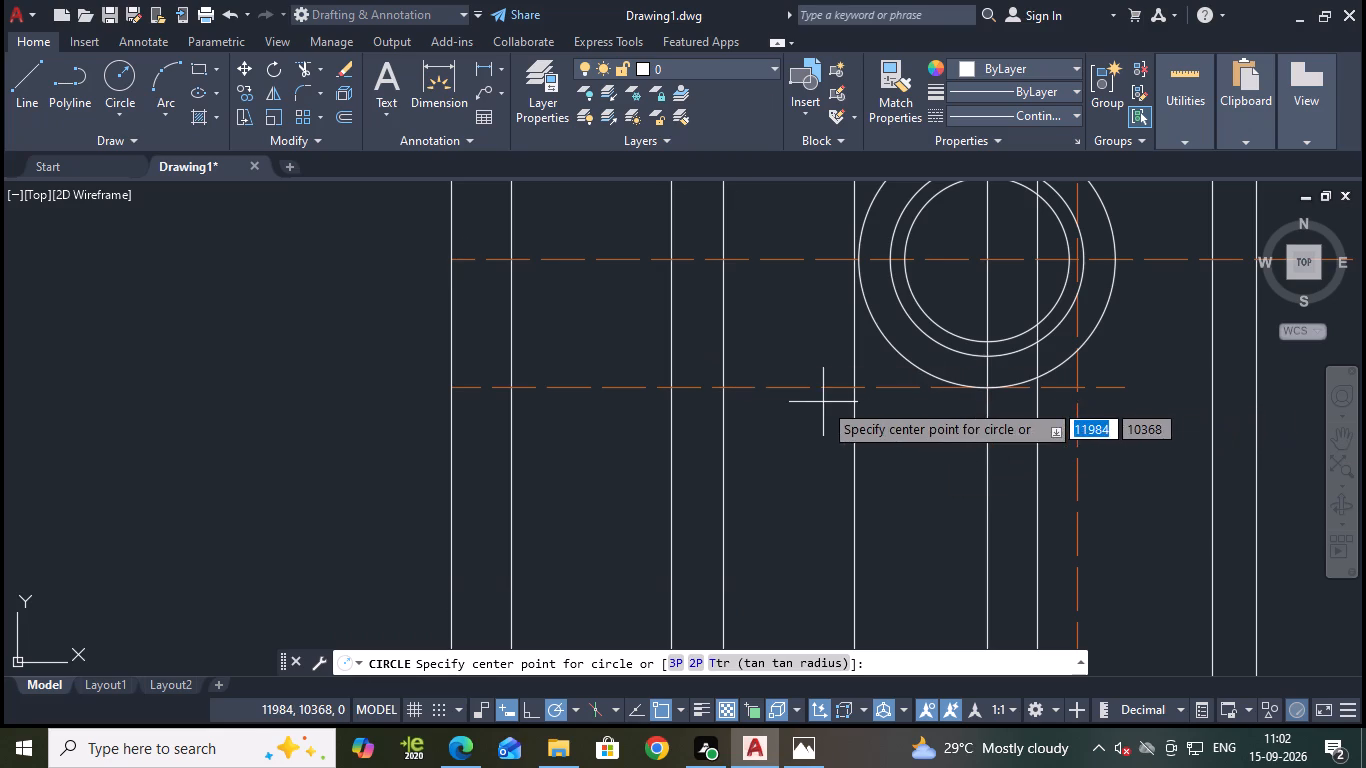
click(854, 390)
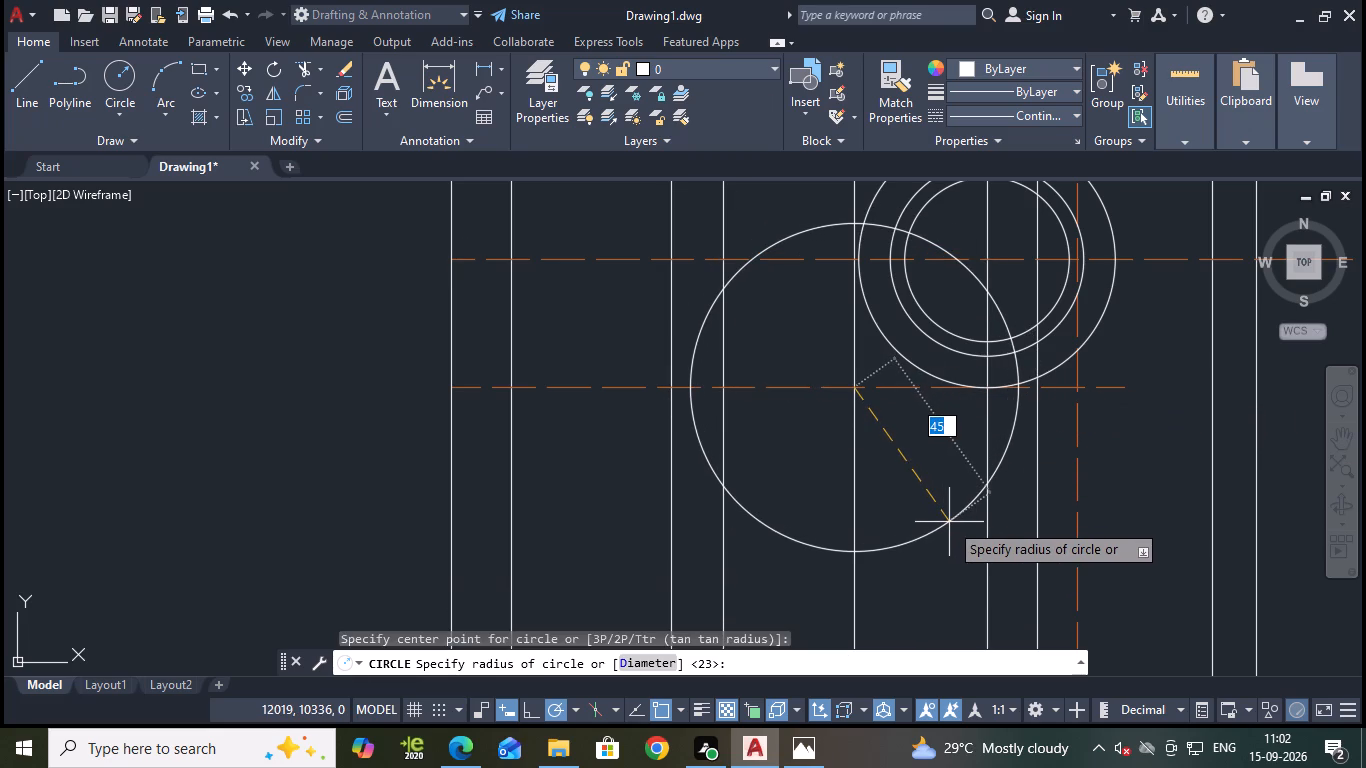
text(50)
key(Return)
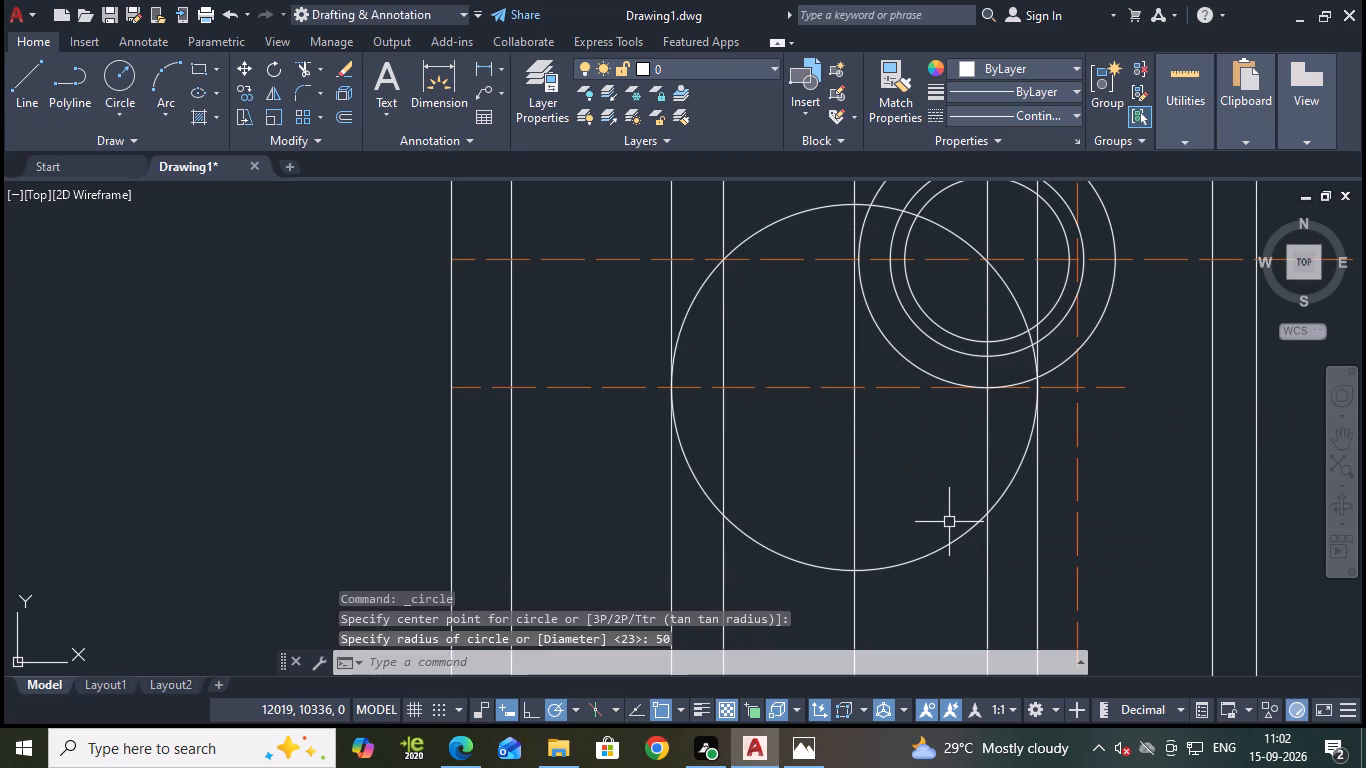
Draw a concentric 75 mm diameter circle at the centre of the 50 mm radius circle.
scroll(956, 527, down, 1)
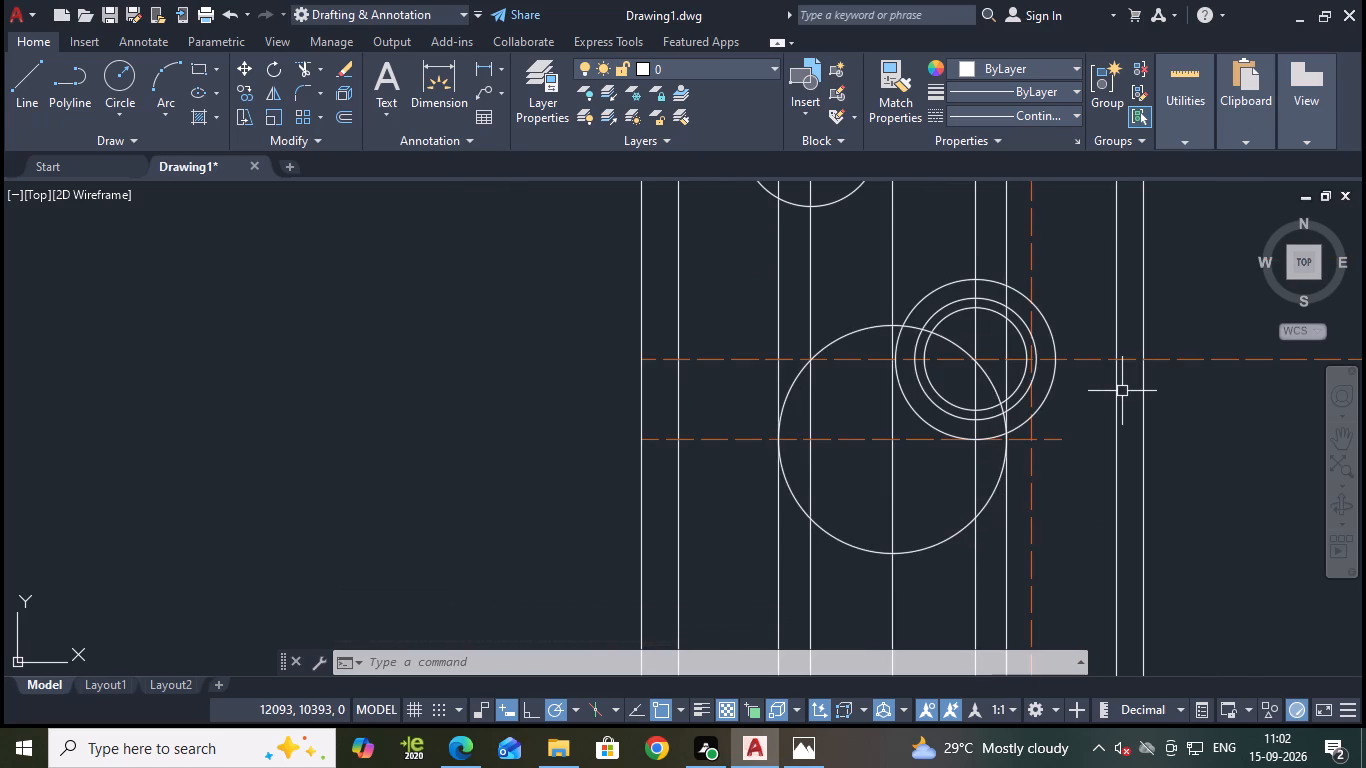
click(131, 110)
click(154, 200)
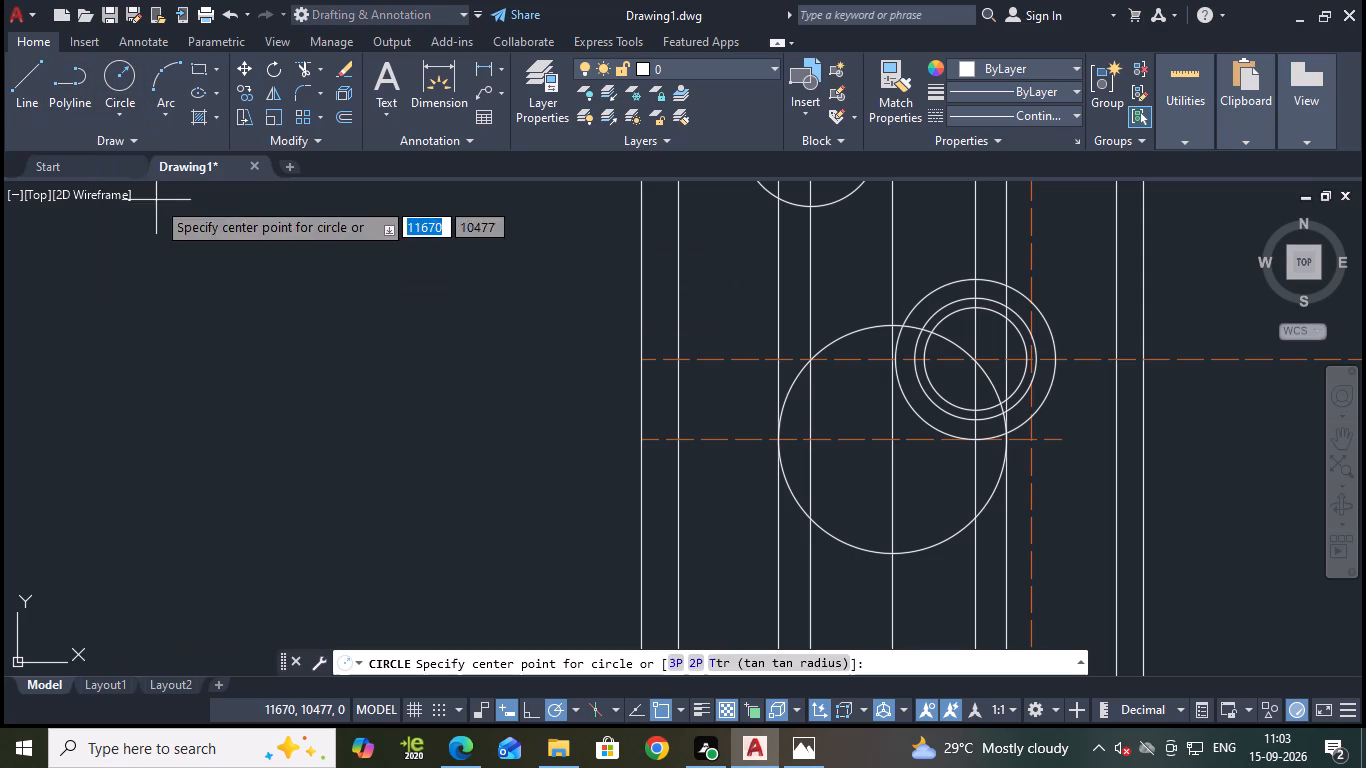
click(895, 439)
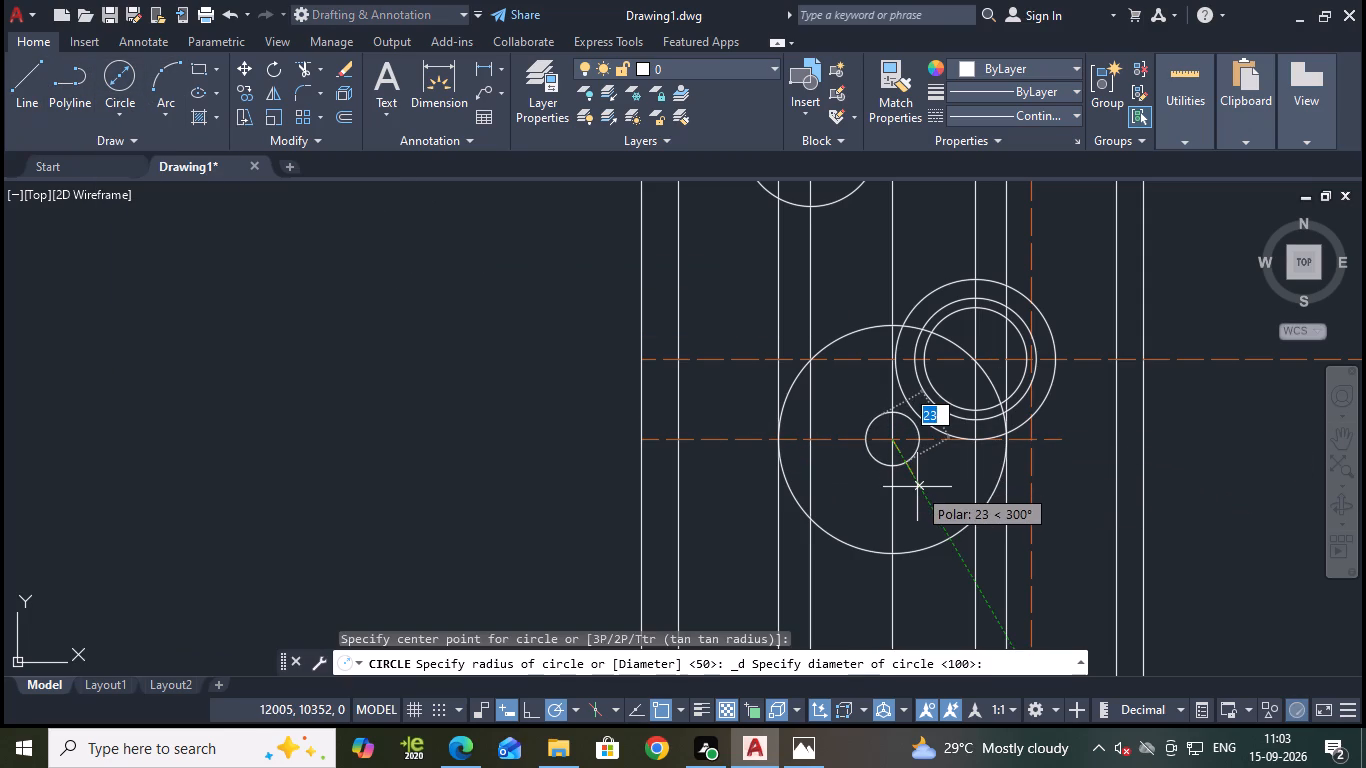
key(d)
key(Return)
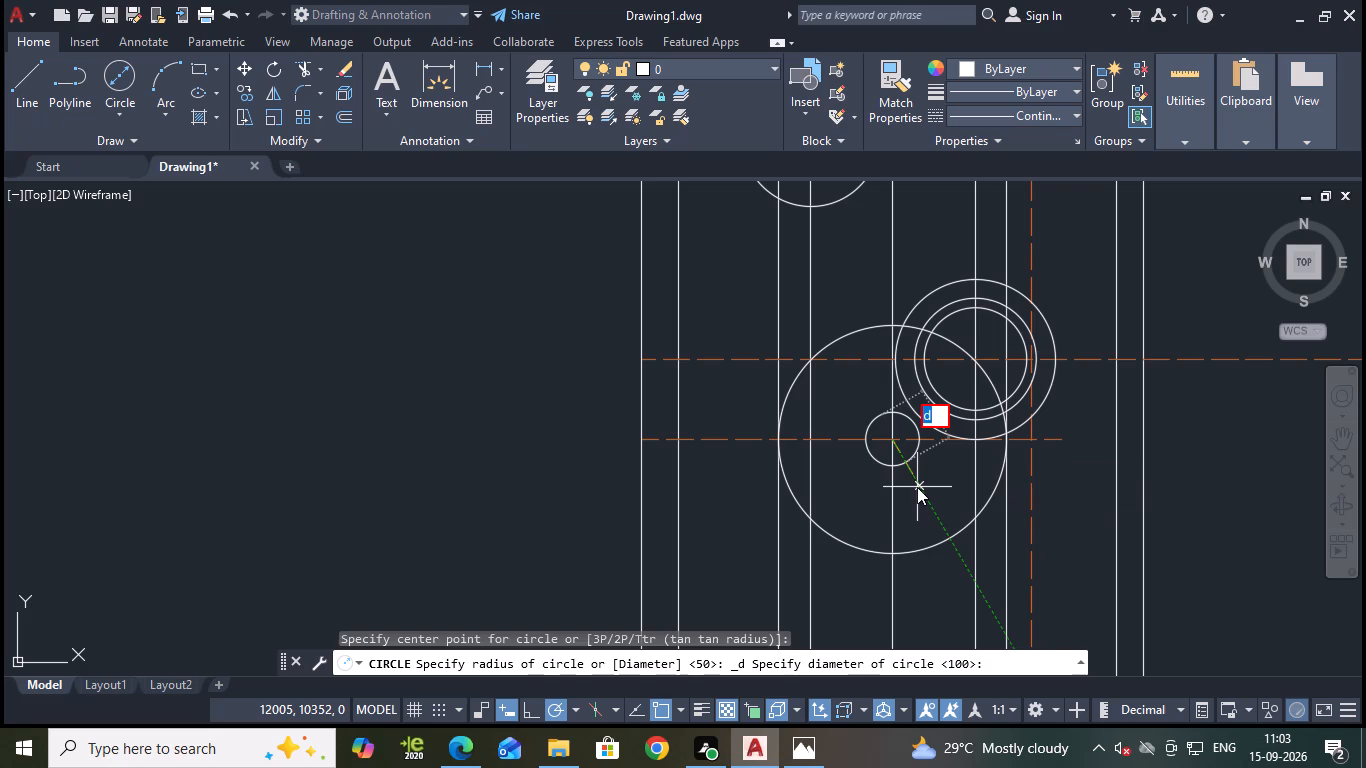
text(75)
key(Return)
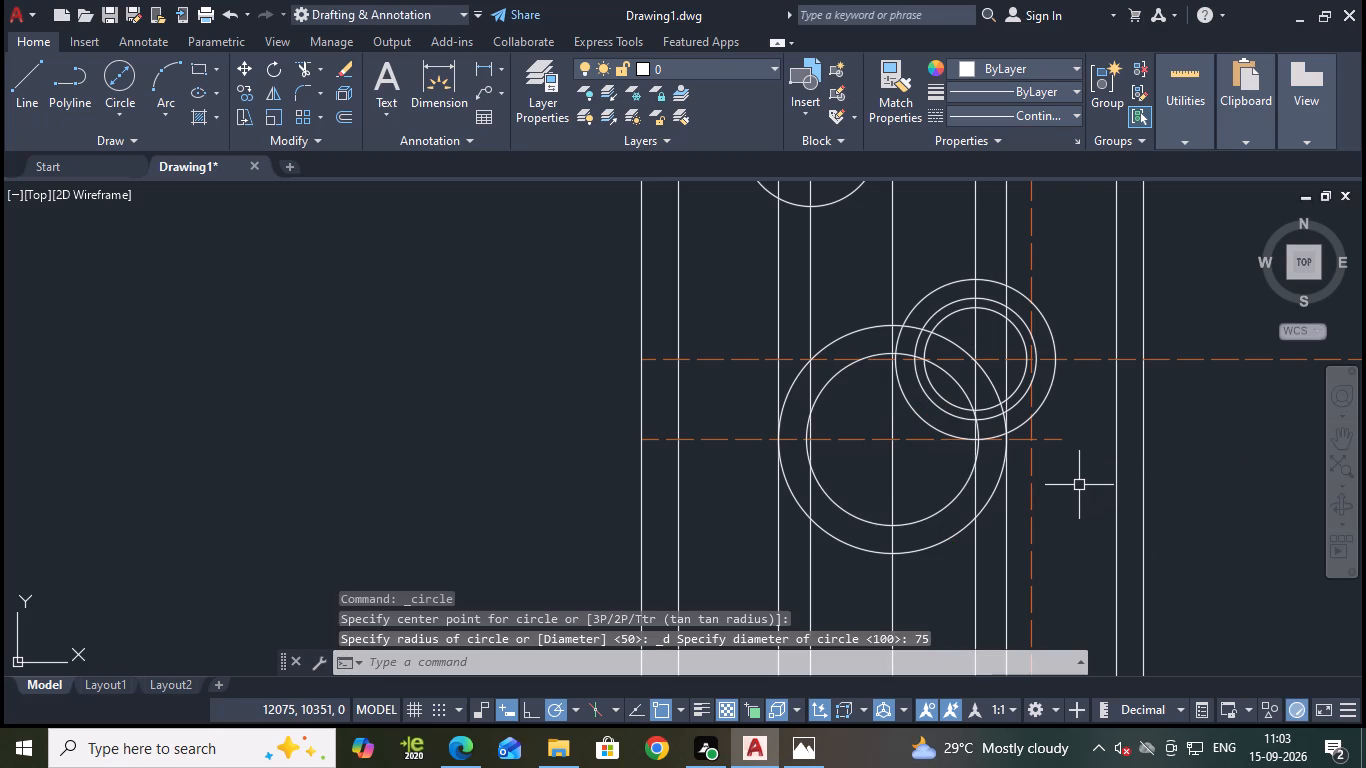
scroll(1046, 444, up, 2)
key(Escape)
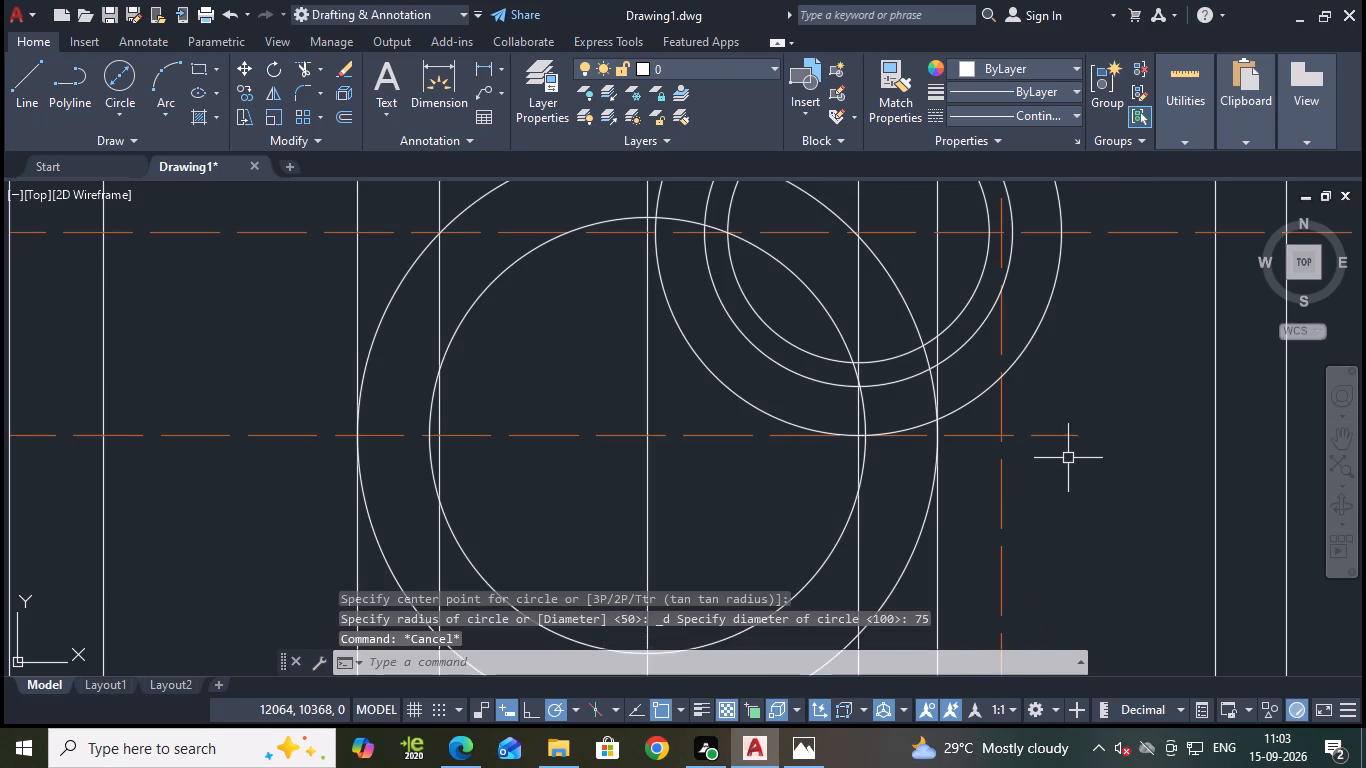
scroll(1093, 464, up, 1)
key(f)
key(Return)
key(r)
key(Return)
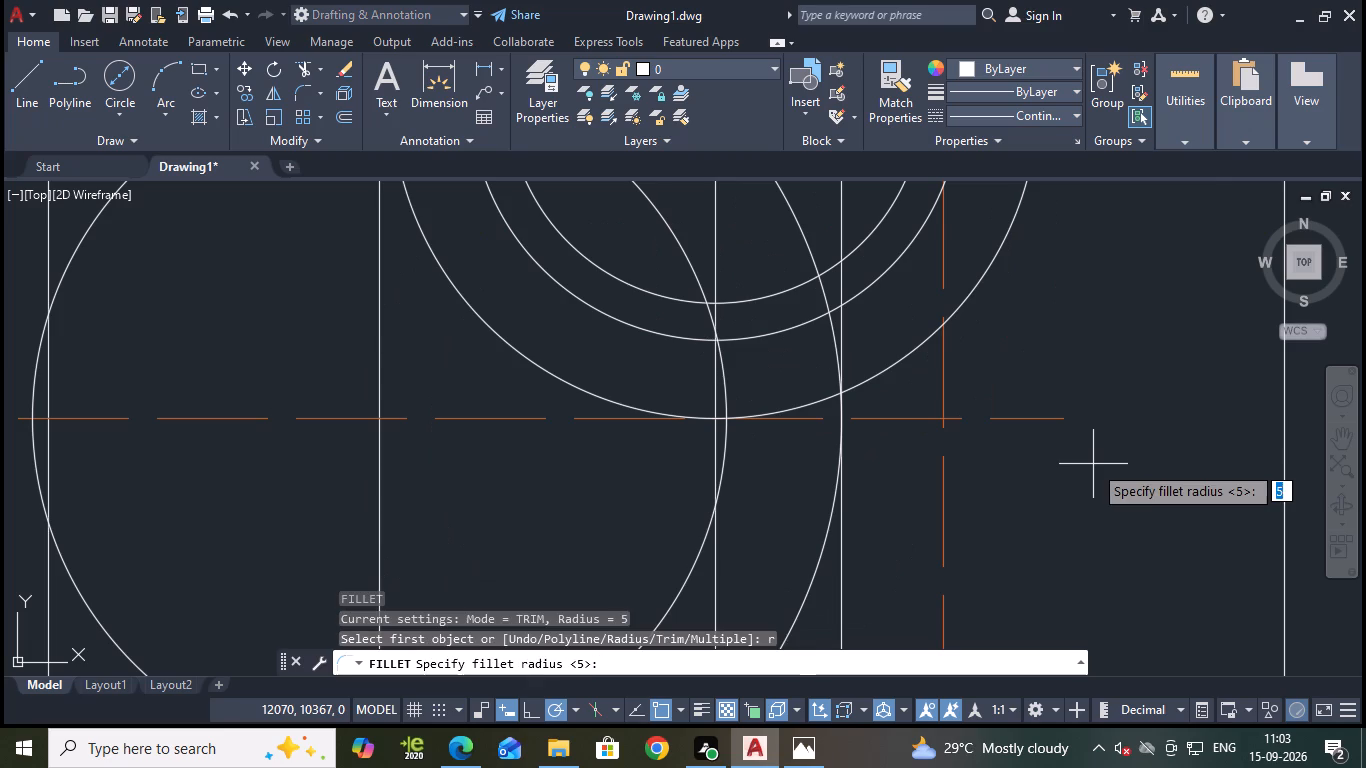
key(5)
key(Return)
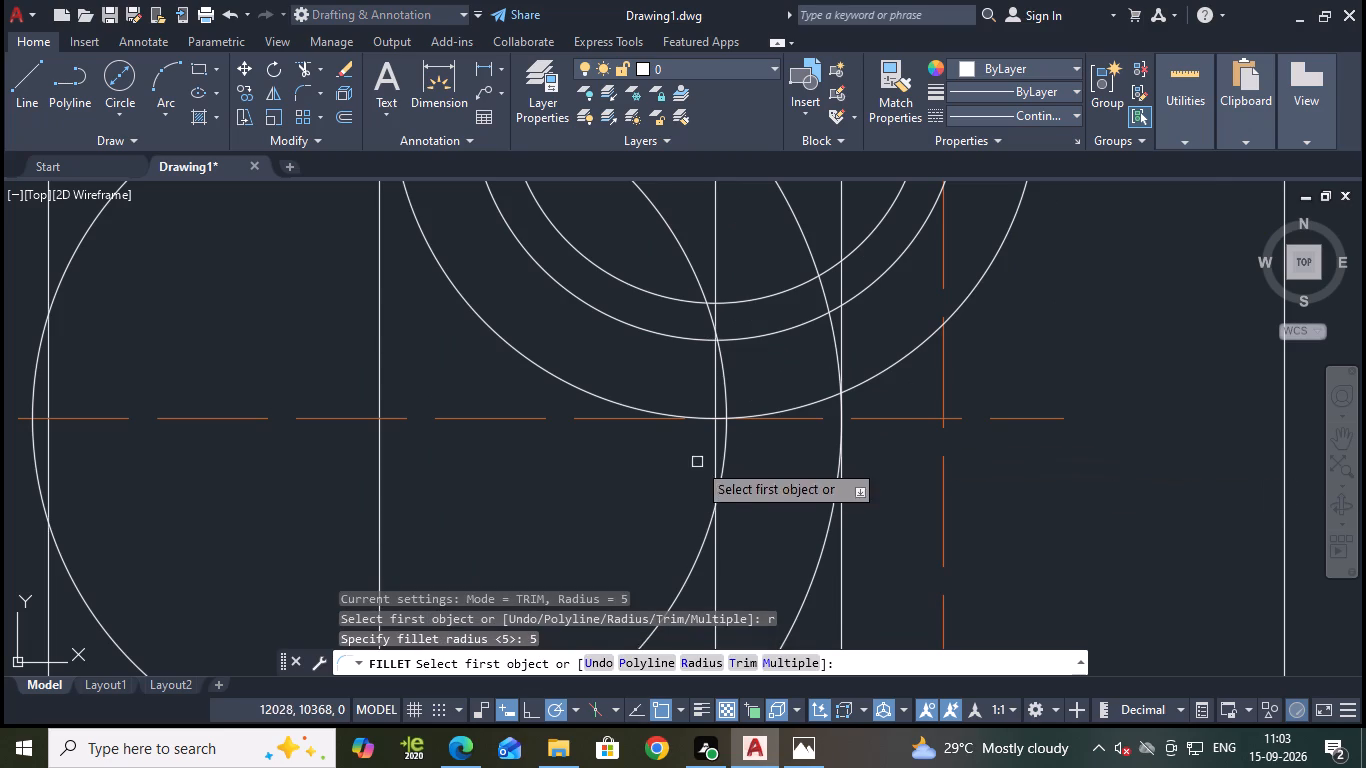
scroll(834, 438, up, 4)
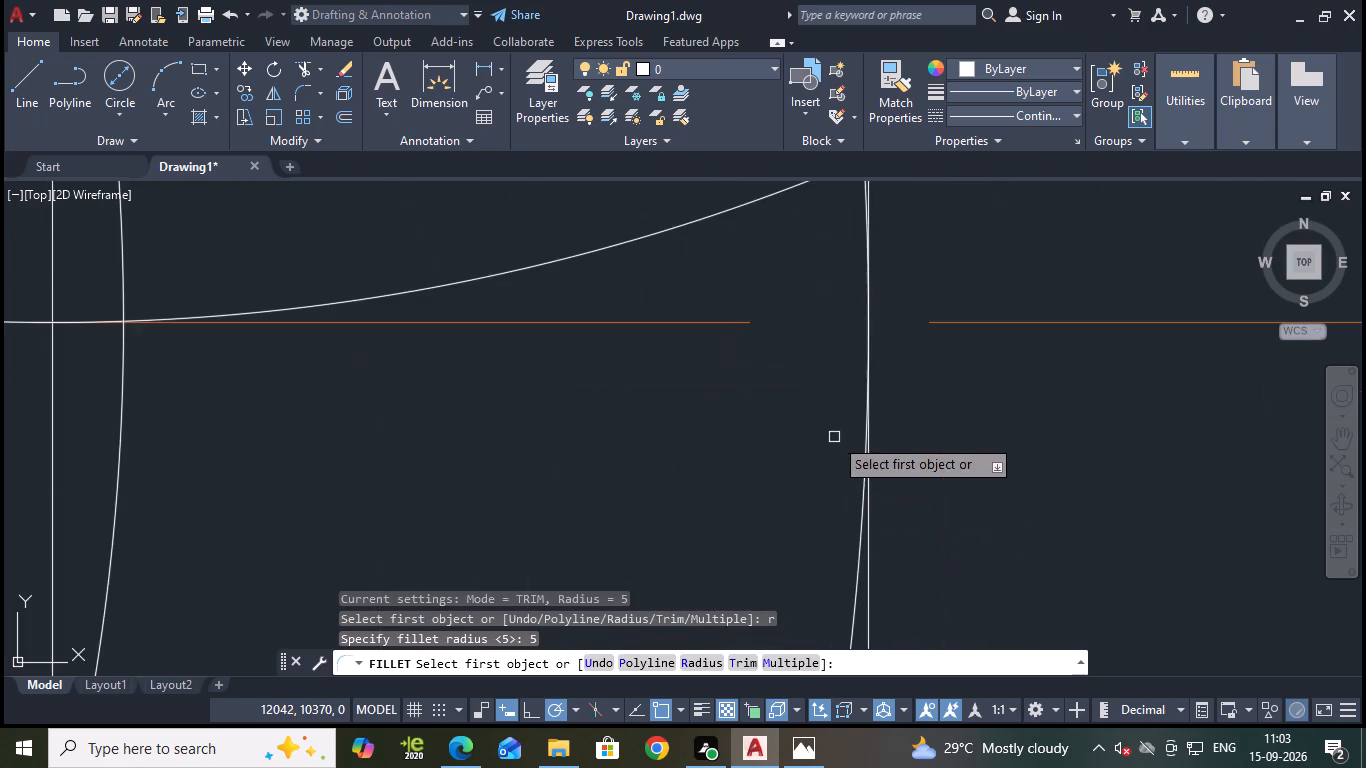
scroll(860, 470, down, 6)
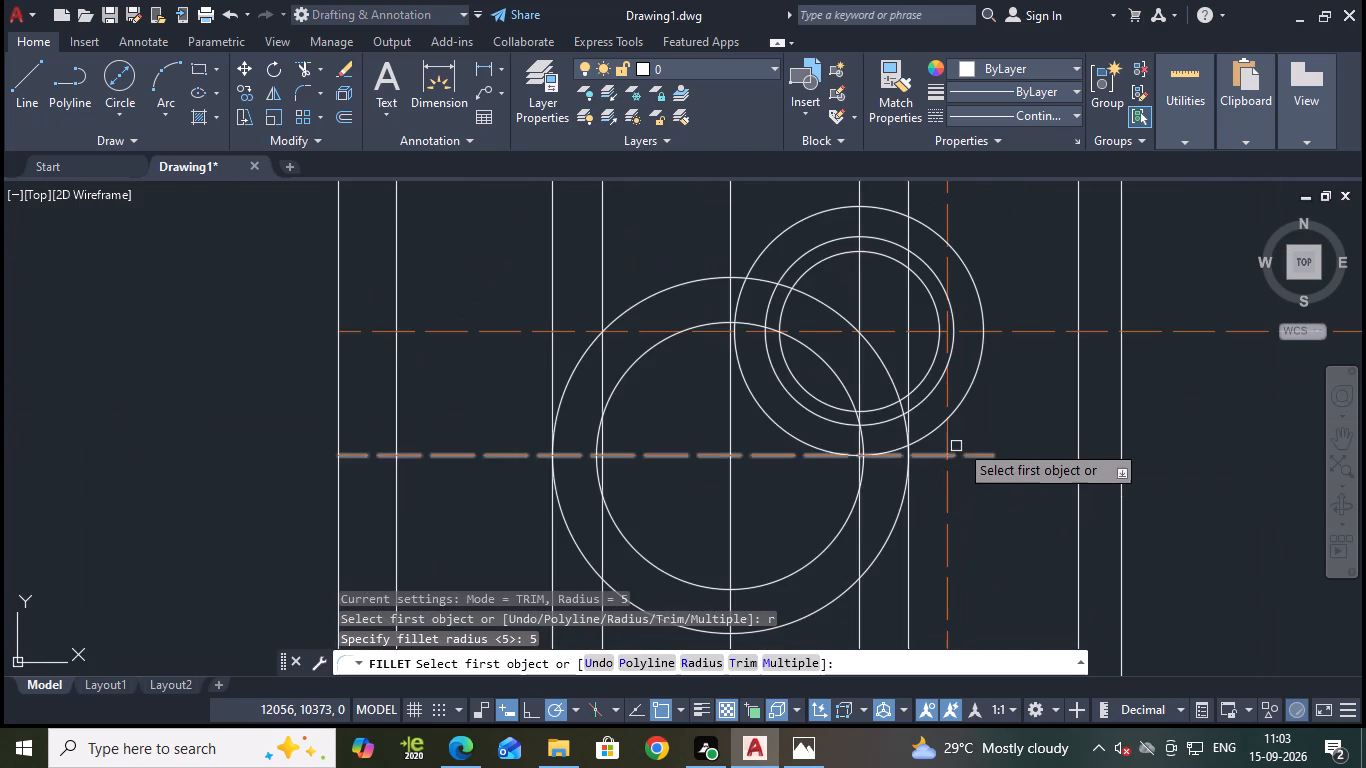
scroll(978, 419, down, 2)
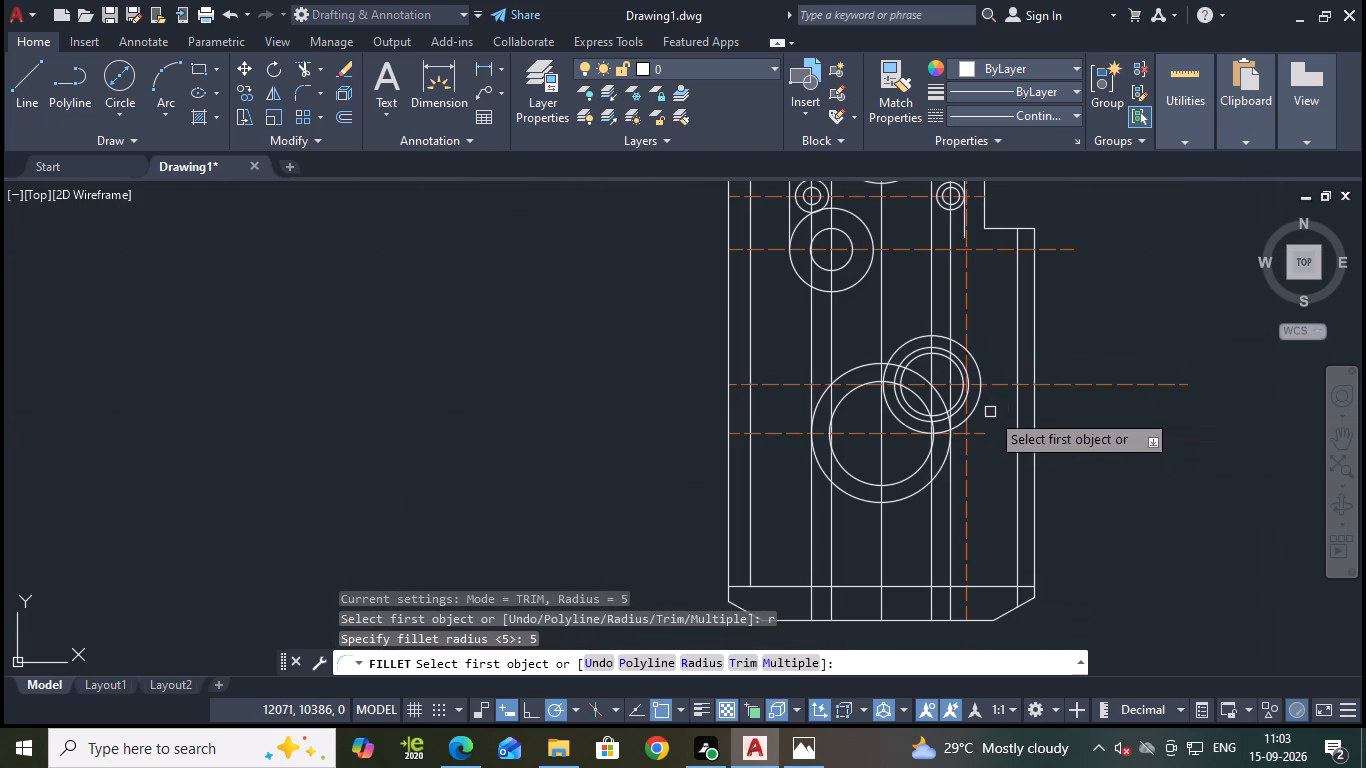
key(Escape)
Trim the vertical line touching the 50 mm radius circle's right side above and below the circles, and erase its leftover piece.
text(tr)
key(Return)
click(951, 310)
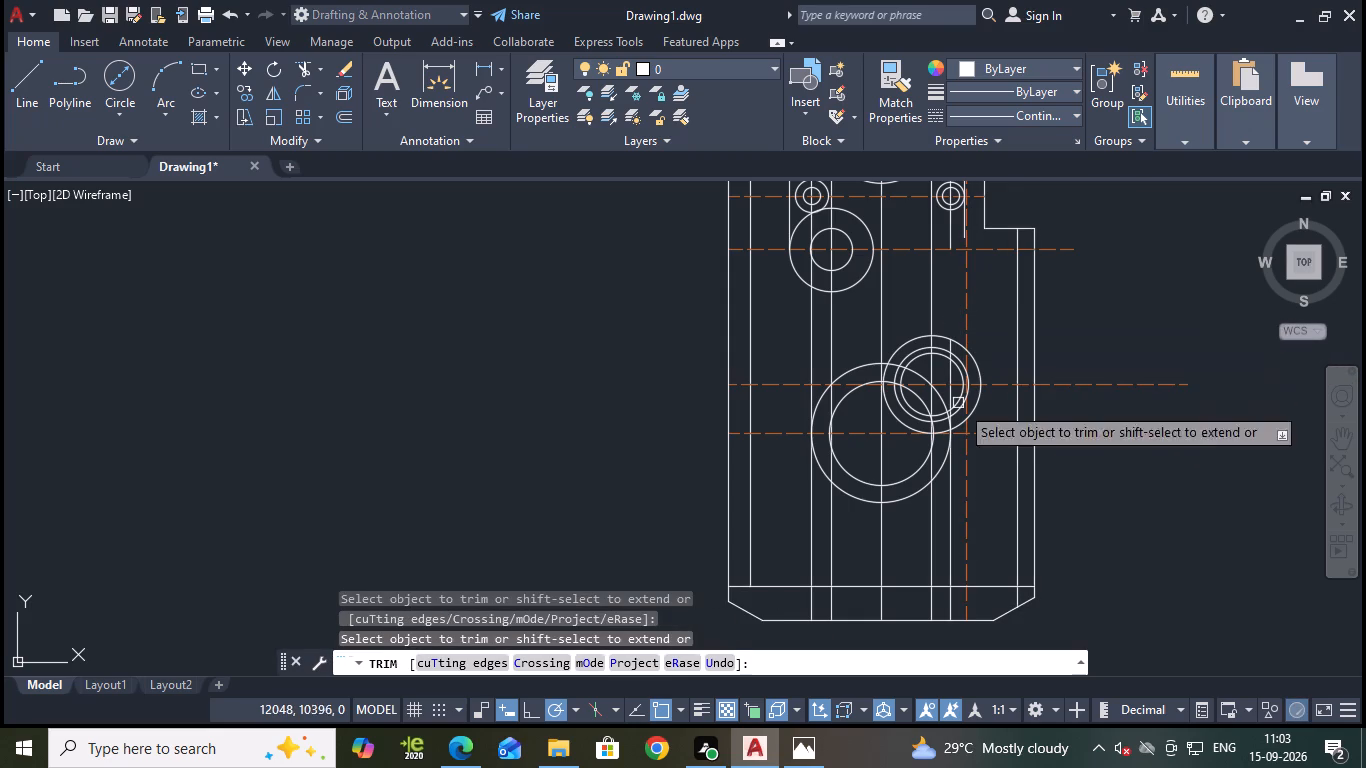
click(953, 479)
scroll(954, 424, up, 2)
key(Escape)
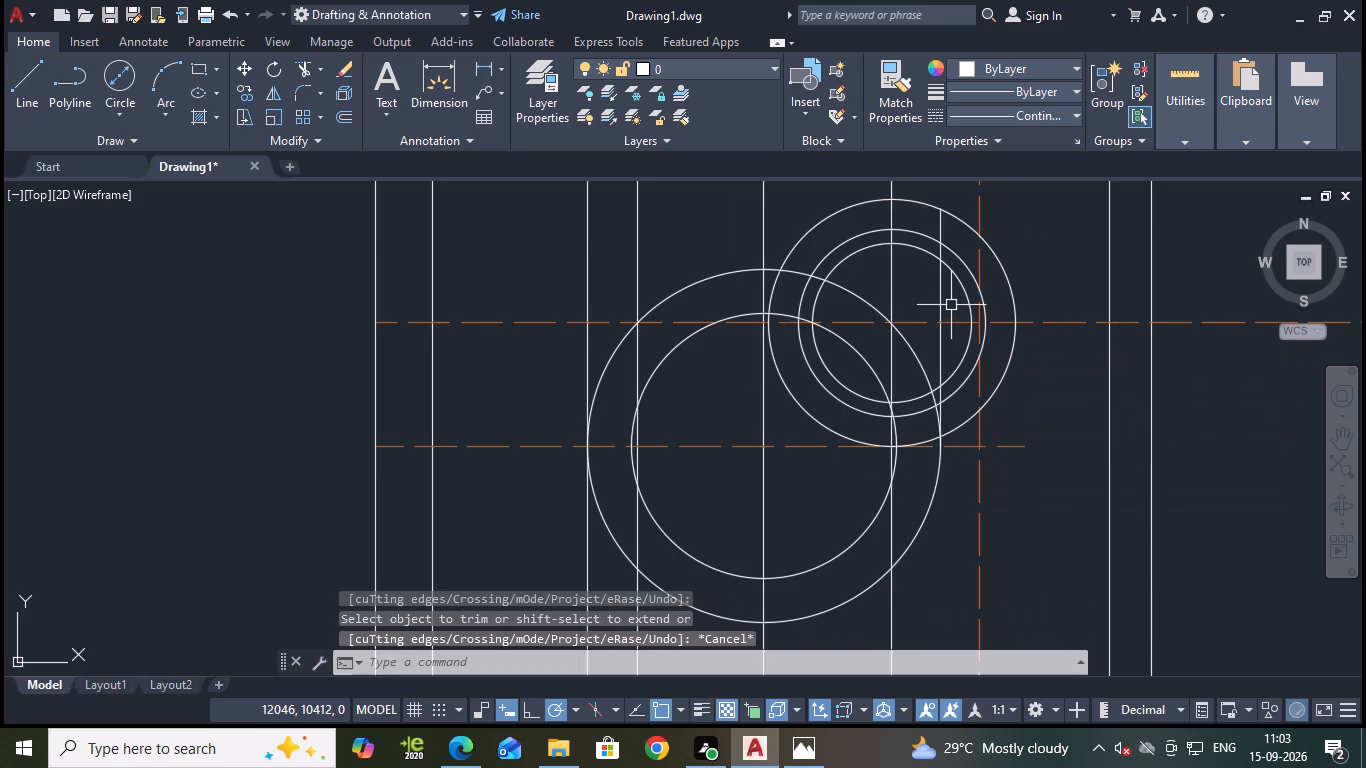
click(940, 301)
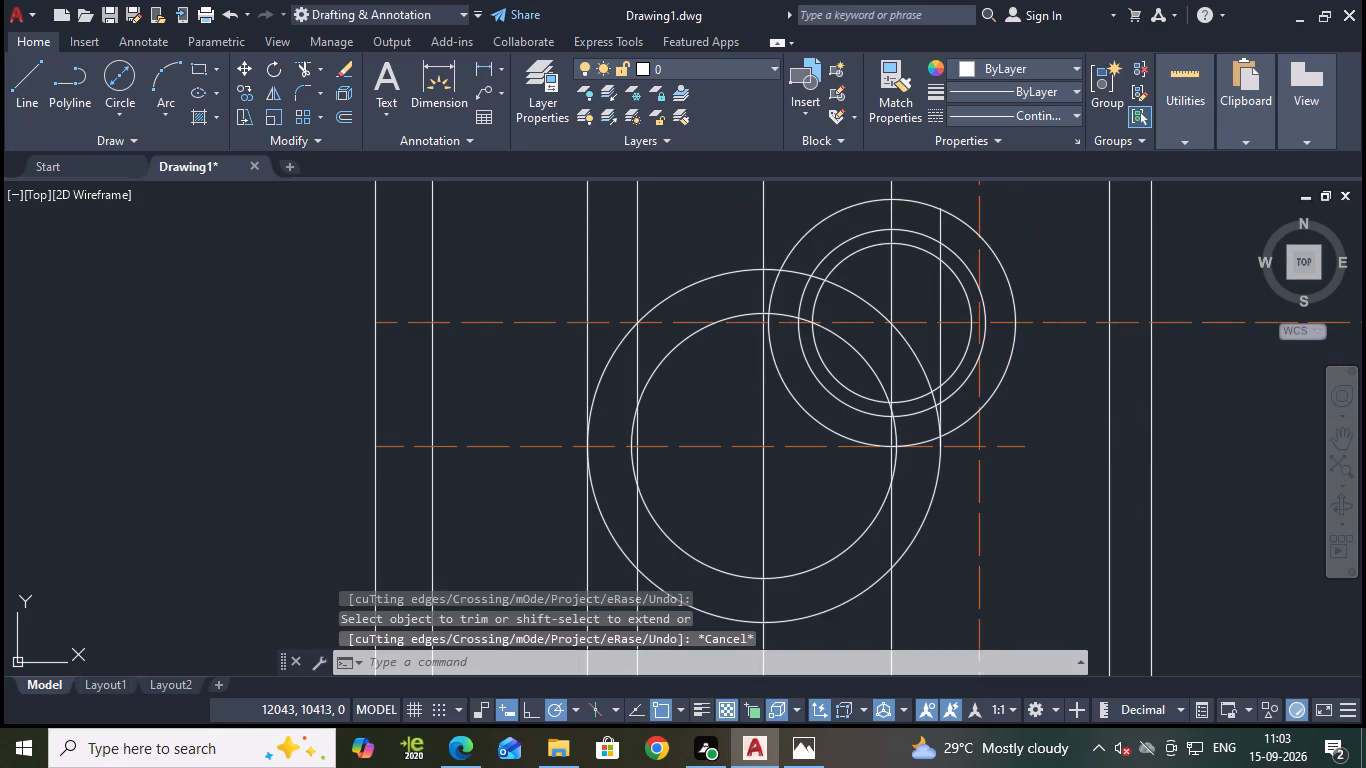
key(e)
key(Return)
key(Escape)
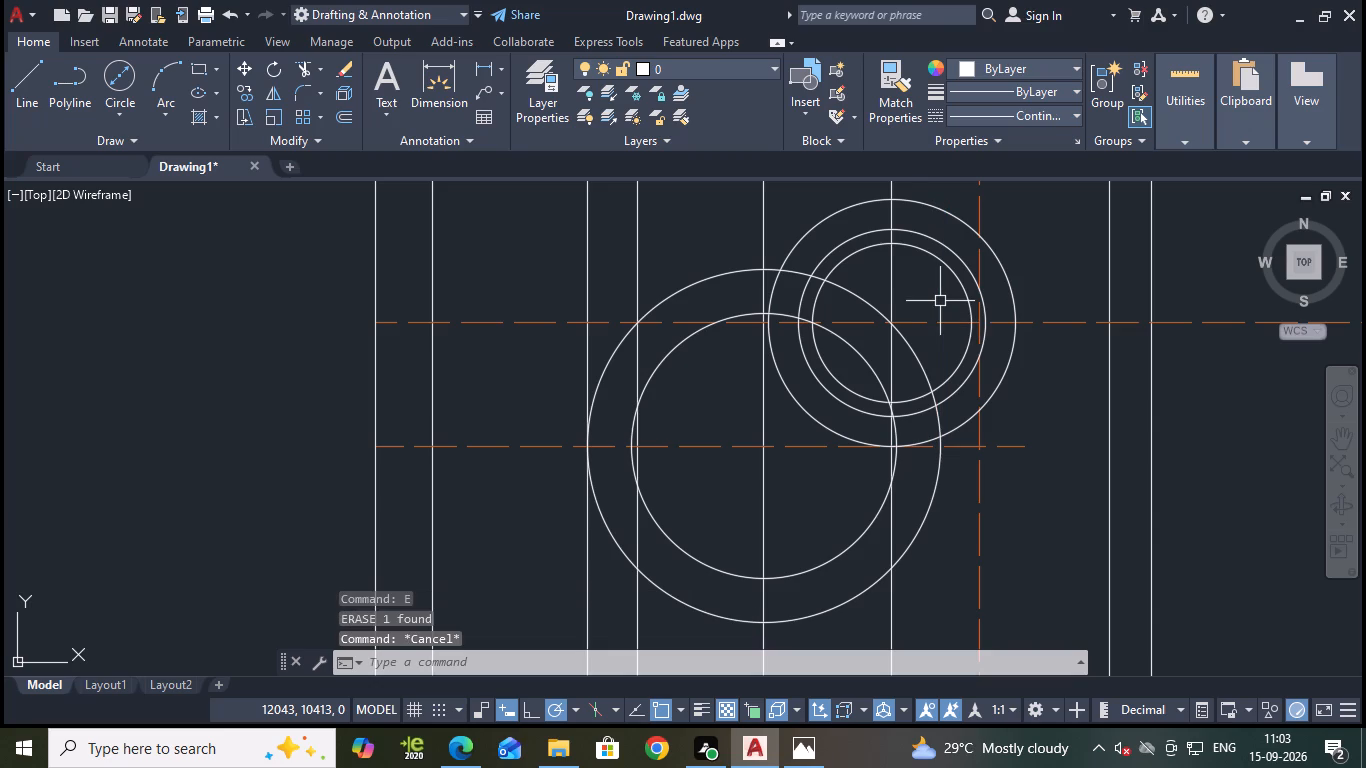
Fillet the 50 mm radius circle and the 70 mm circle with radius 5 mm at their lower-right intersection.
key(f)
key(Return)
key(r)
key(Return)
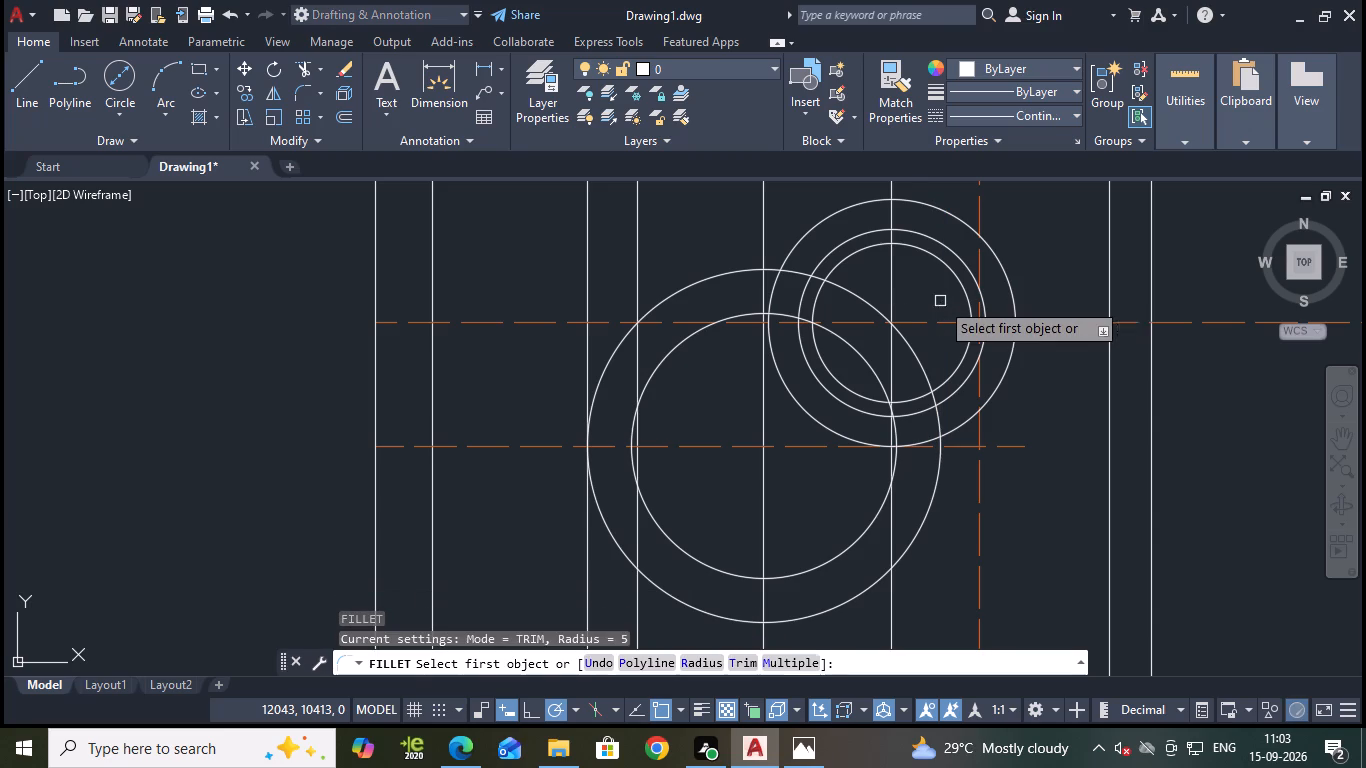
key(Return)
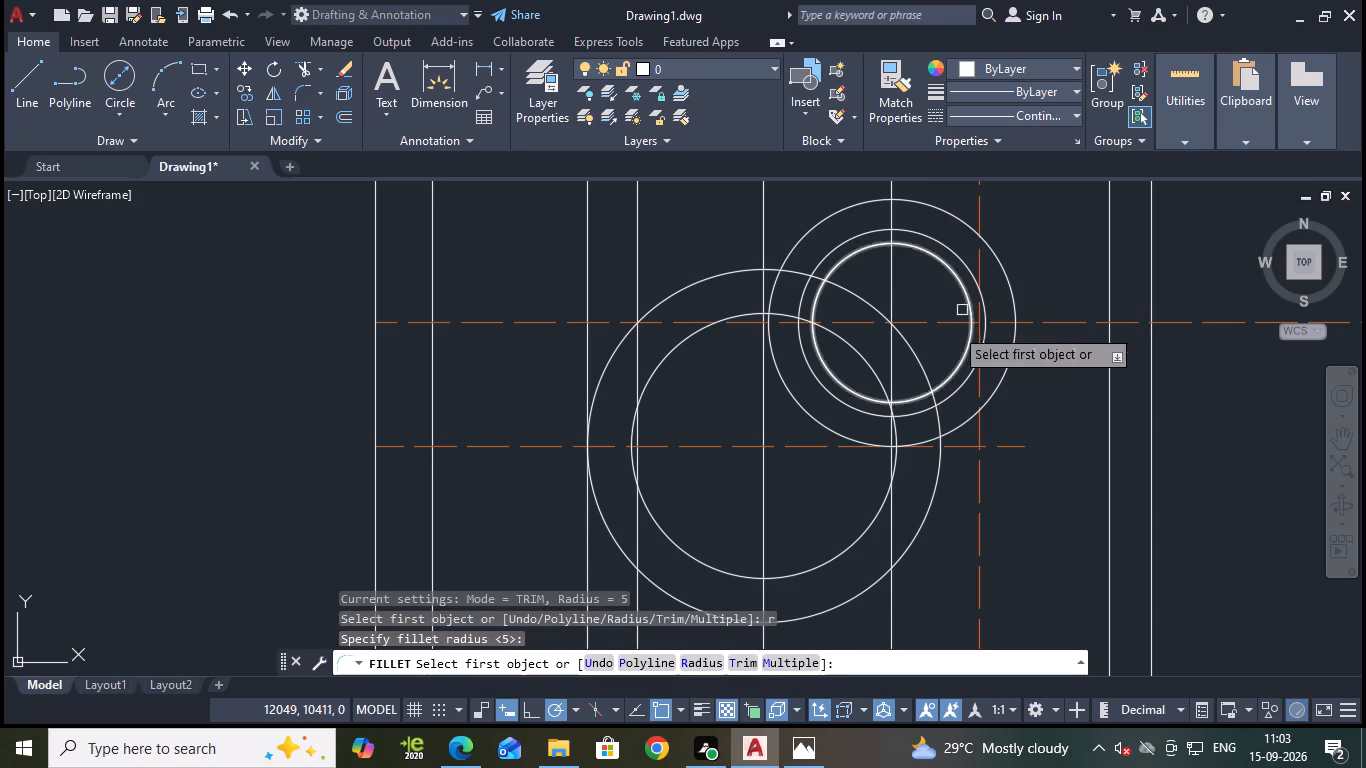
click(938, 469)
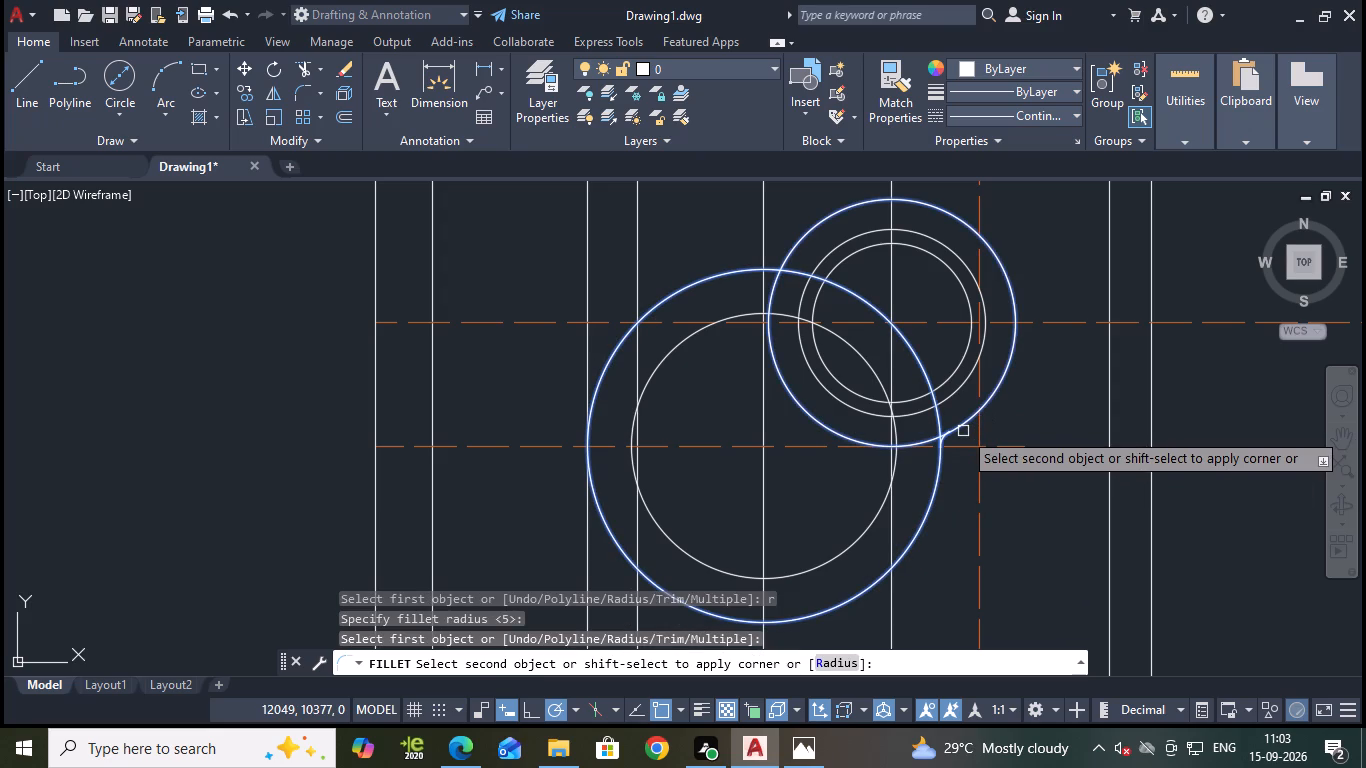
scroll(962, 435, up, 4)
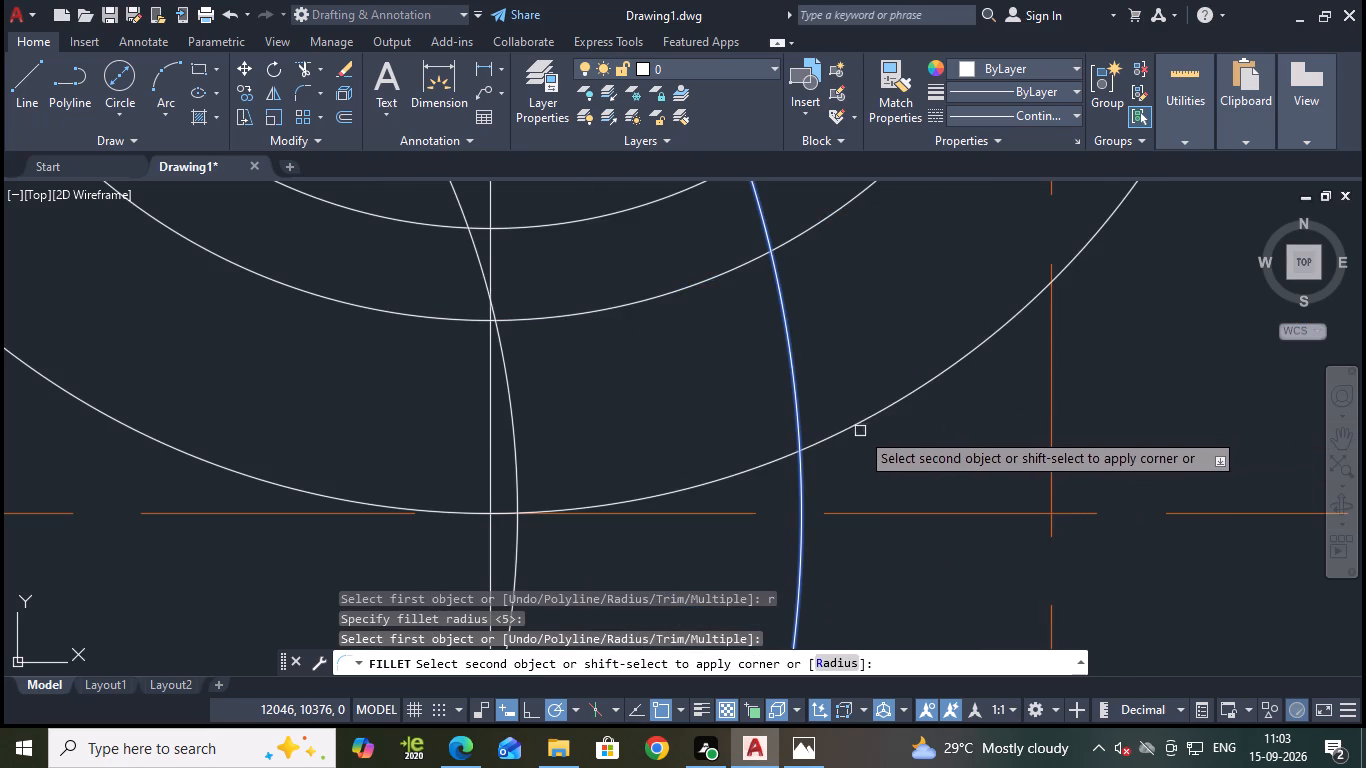
click(840, 436)
scroll(909, 430, down, 3)
Fillet the 50 mm radius circle and the 70 mm circle with radius 5 mm at their upper-left intersection.
key(space)
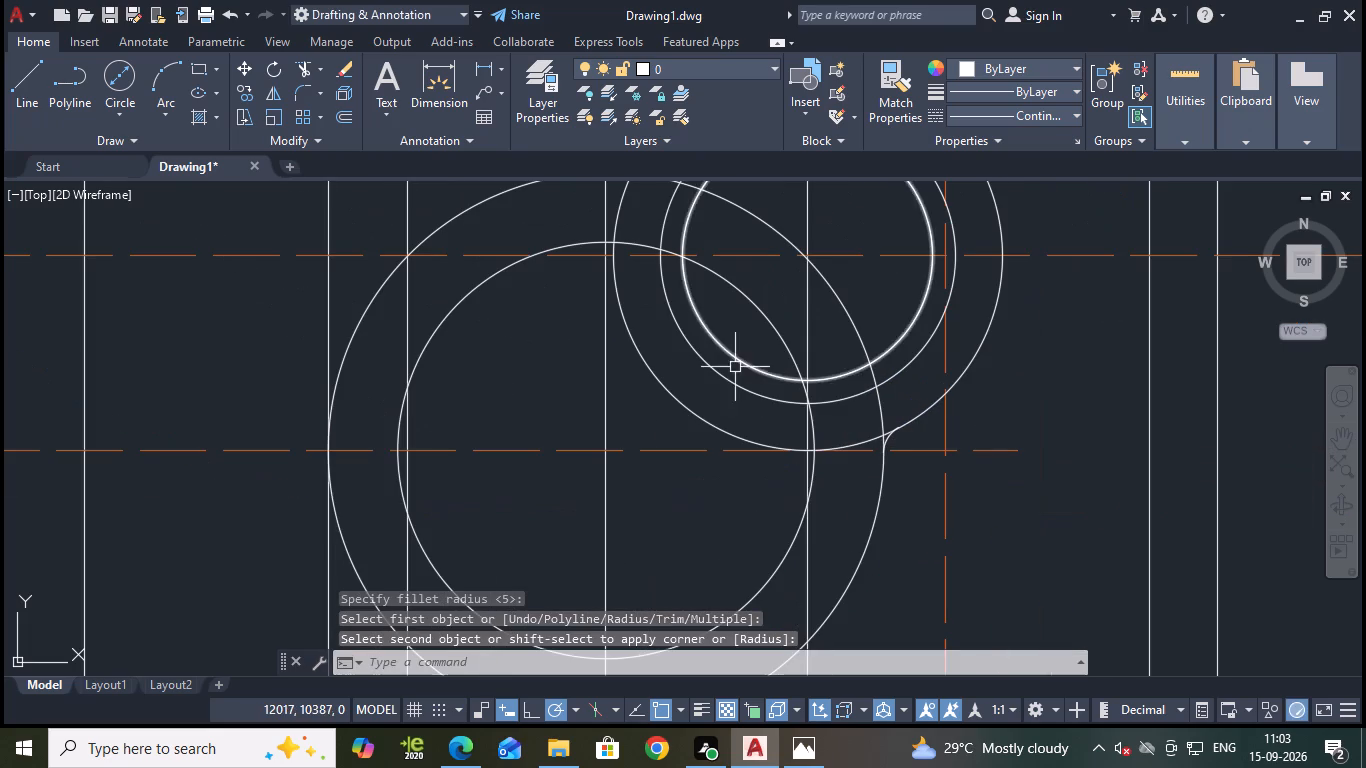
scroll(641, 403, down, 1)
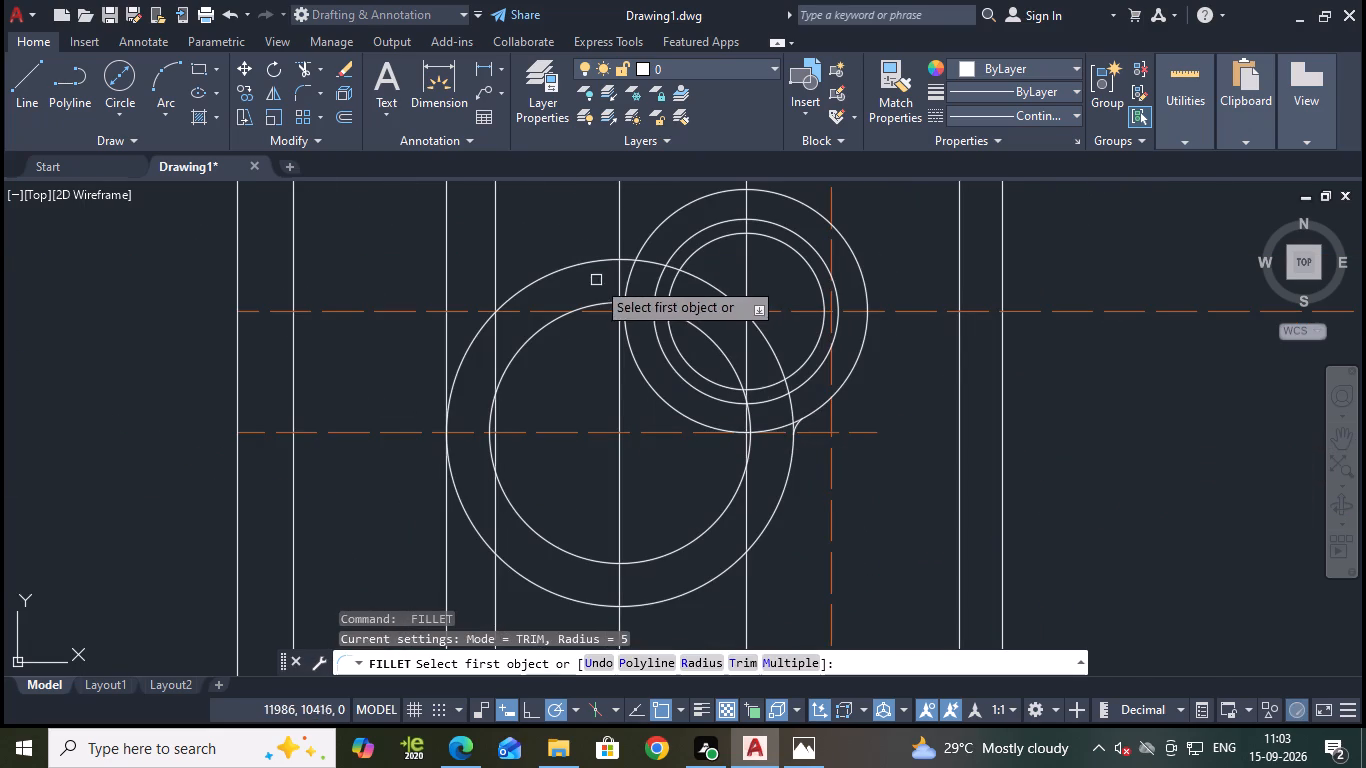
click(603, 258)
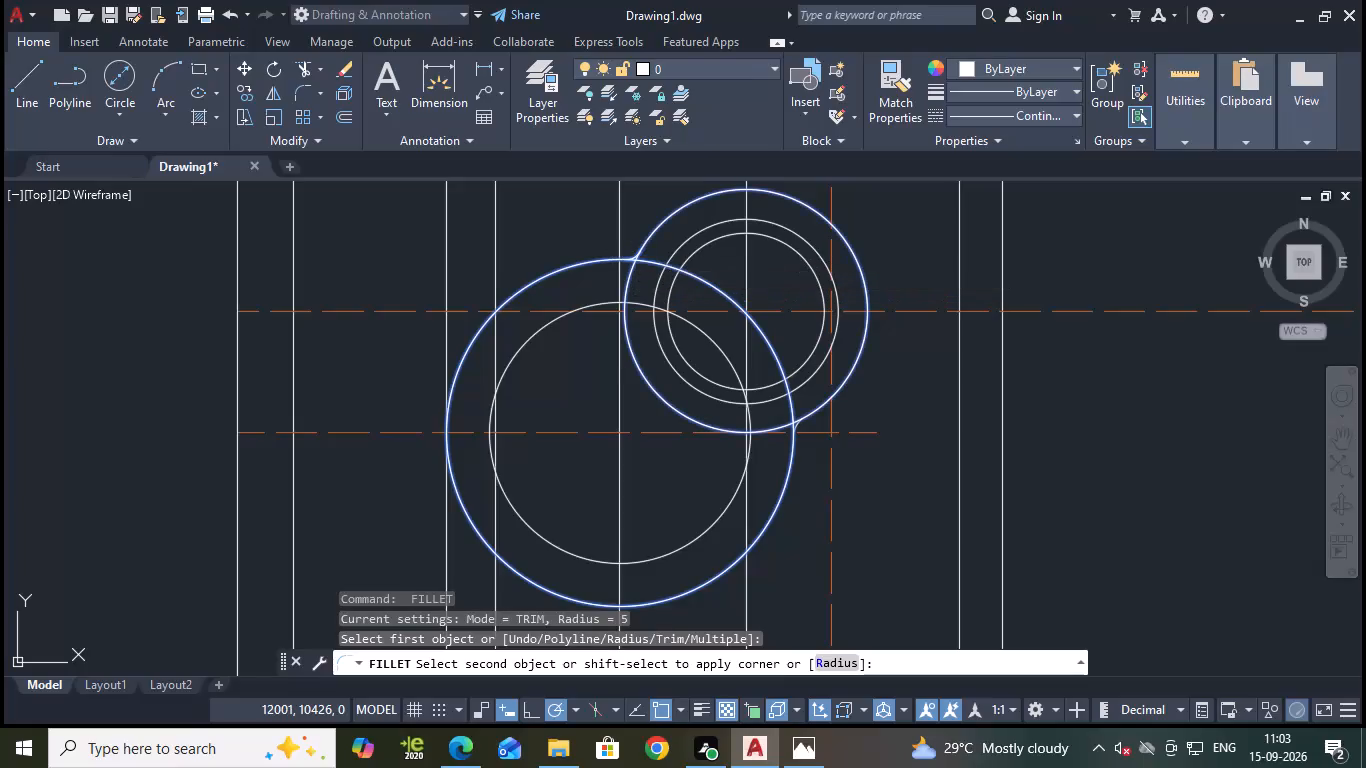
click(646, 247)
scroll(653, 259, up, 1)
key(Escape)
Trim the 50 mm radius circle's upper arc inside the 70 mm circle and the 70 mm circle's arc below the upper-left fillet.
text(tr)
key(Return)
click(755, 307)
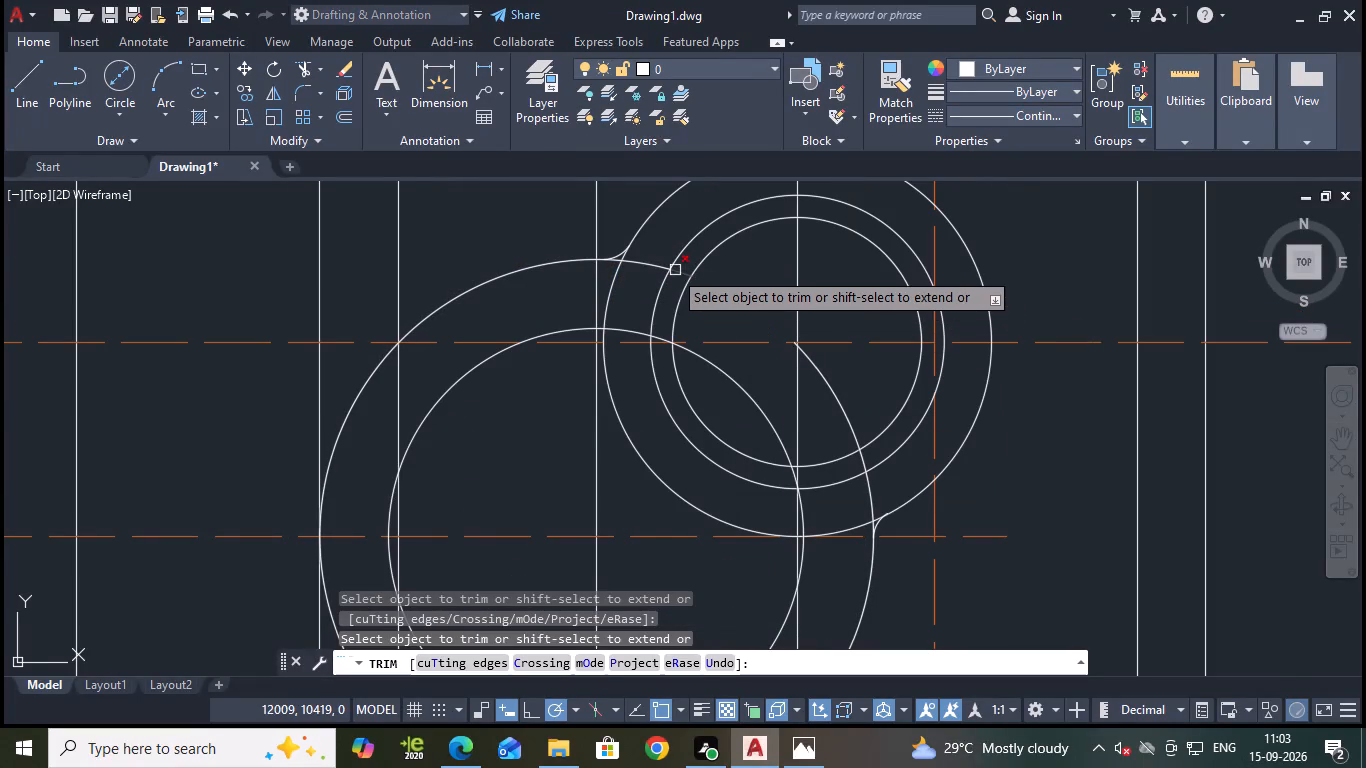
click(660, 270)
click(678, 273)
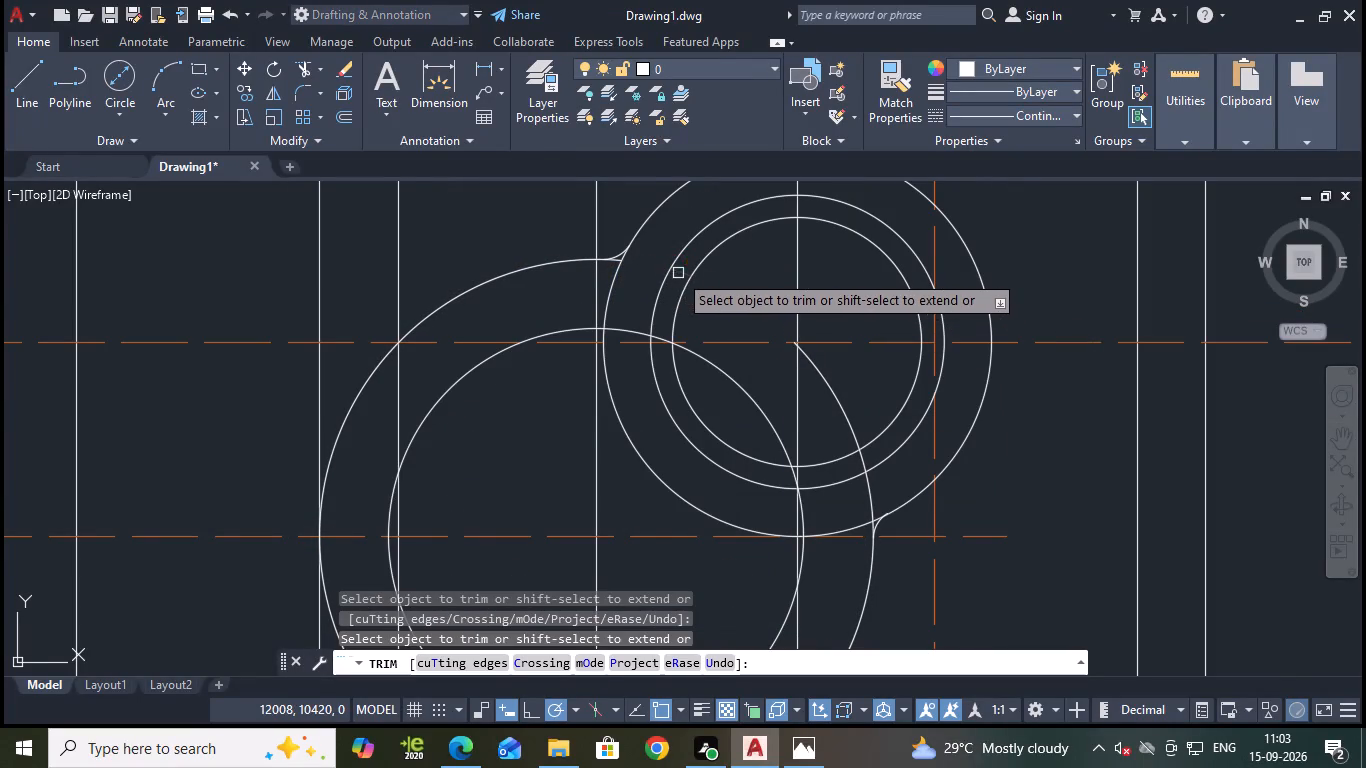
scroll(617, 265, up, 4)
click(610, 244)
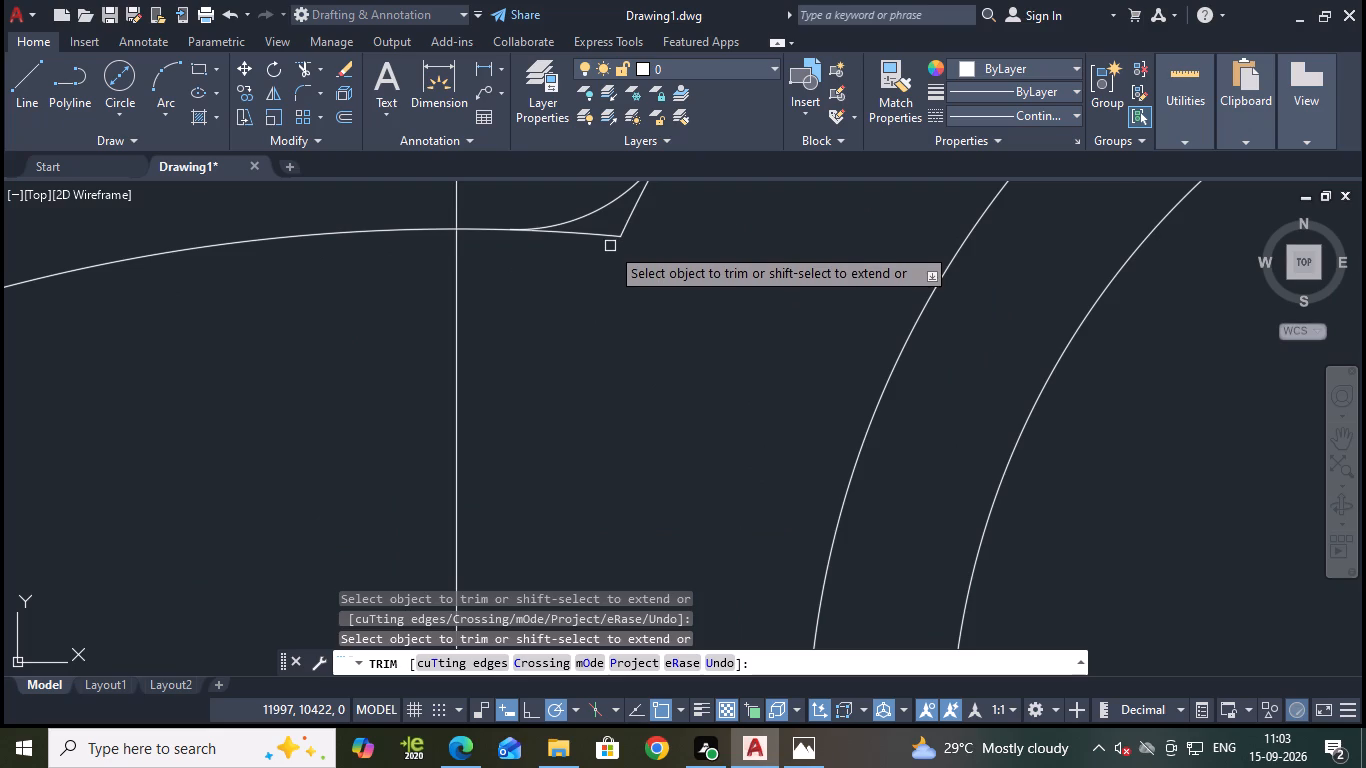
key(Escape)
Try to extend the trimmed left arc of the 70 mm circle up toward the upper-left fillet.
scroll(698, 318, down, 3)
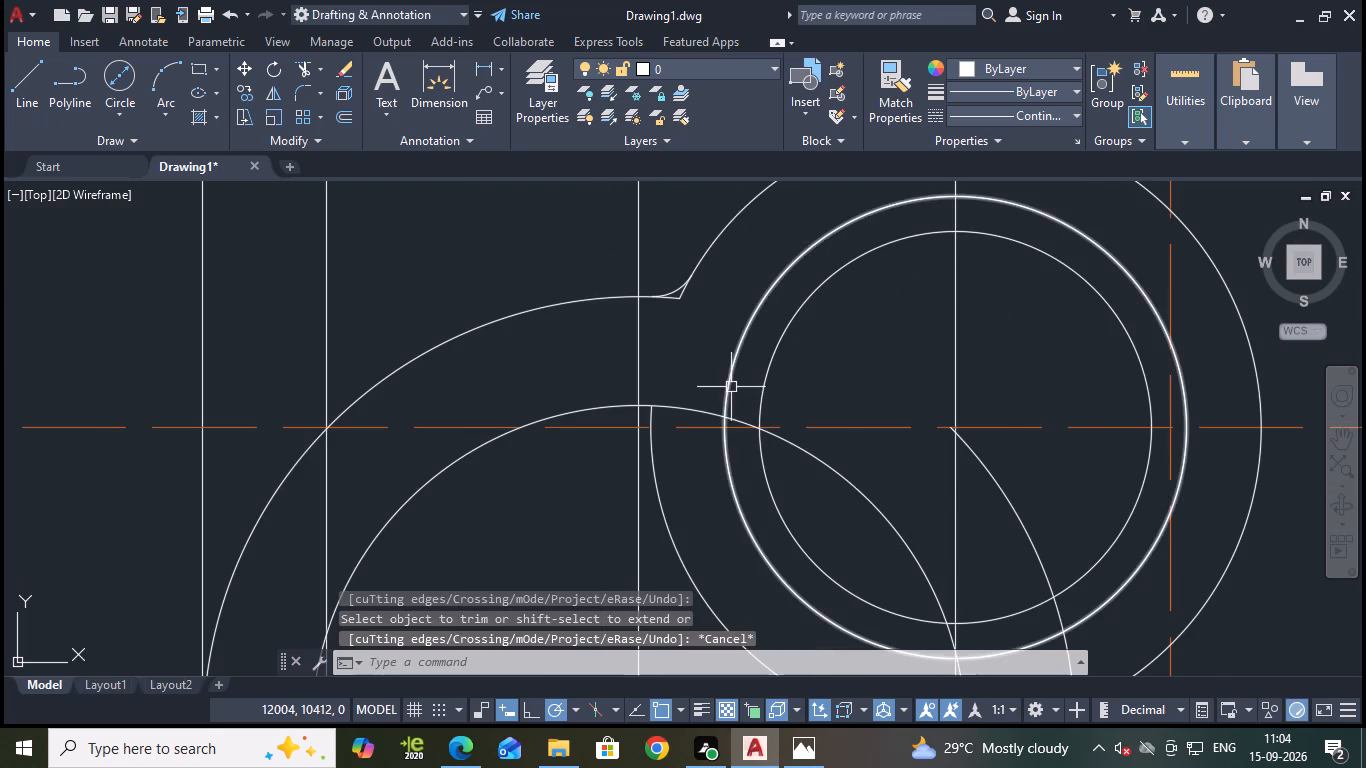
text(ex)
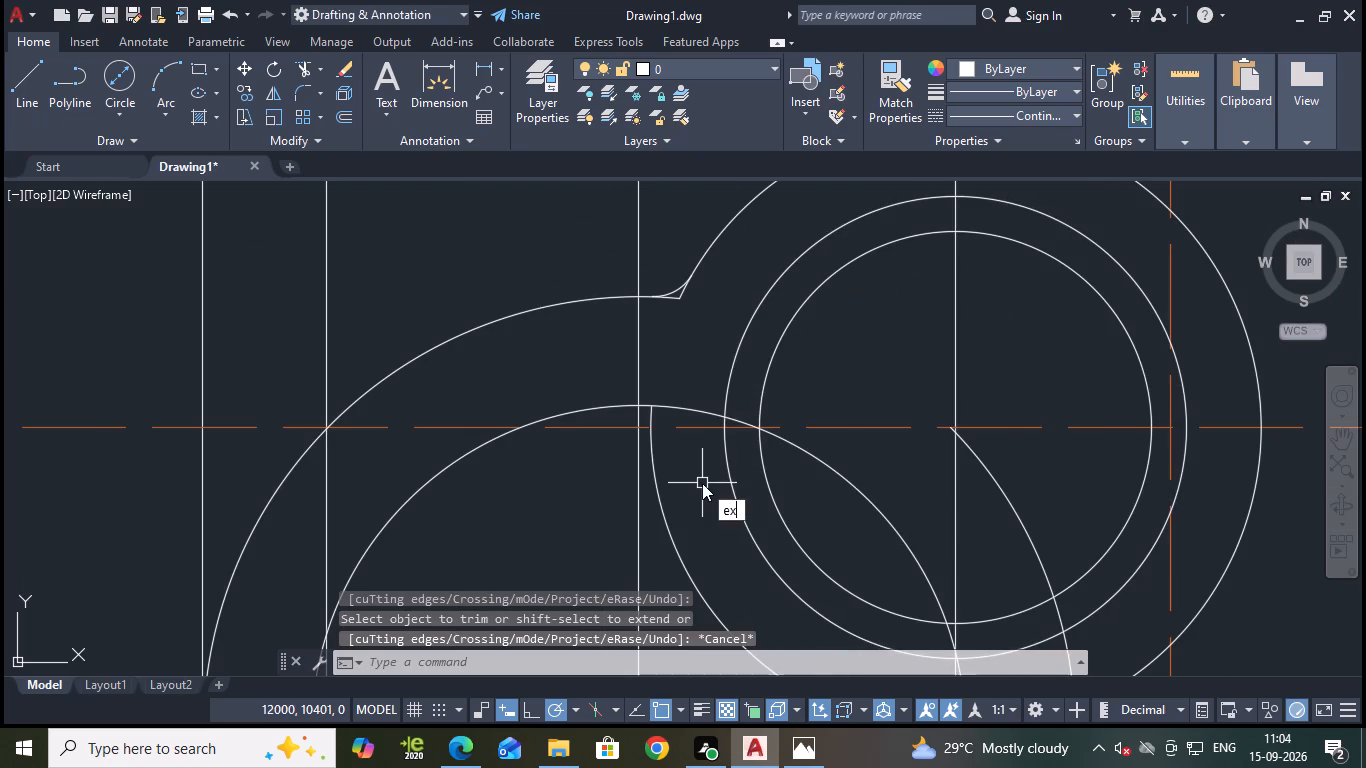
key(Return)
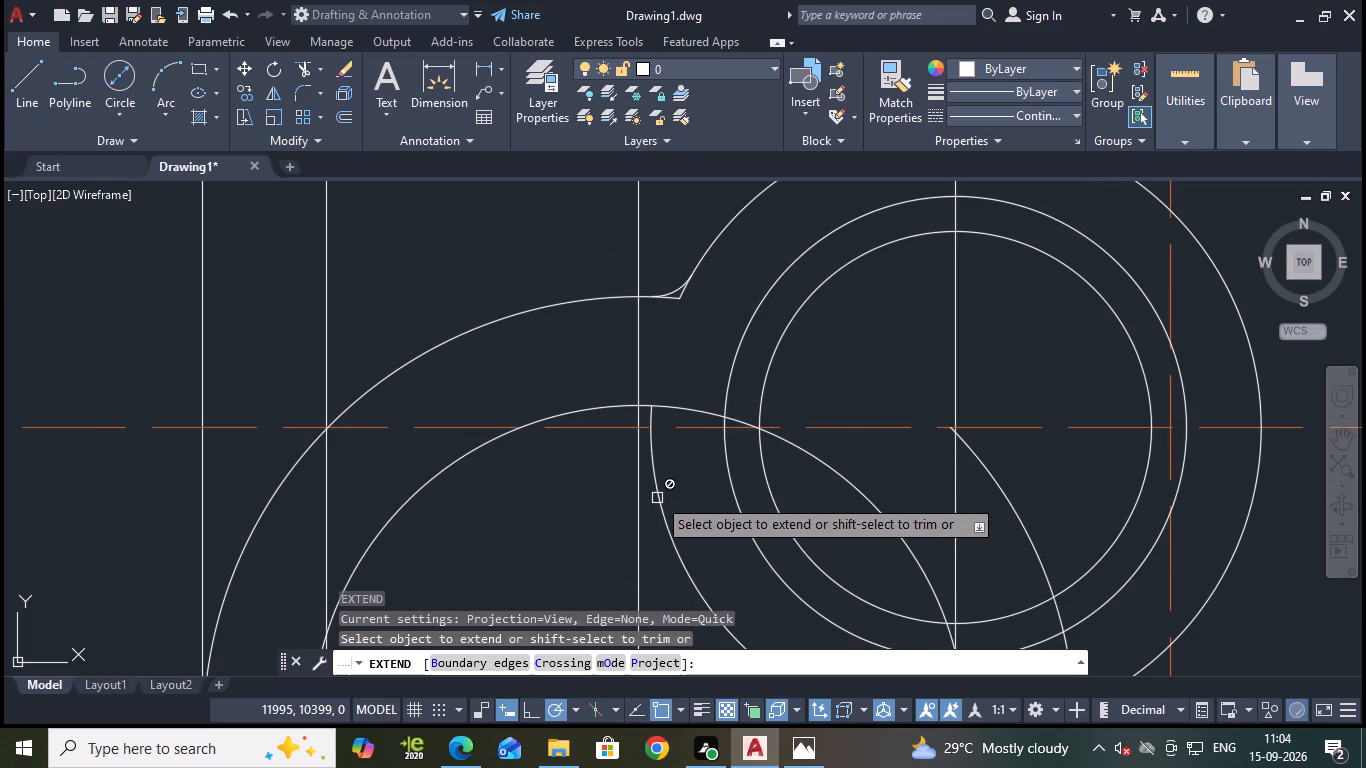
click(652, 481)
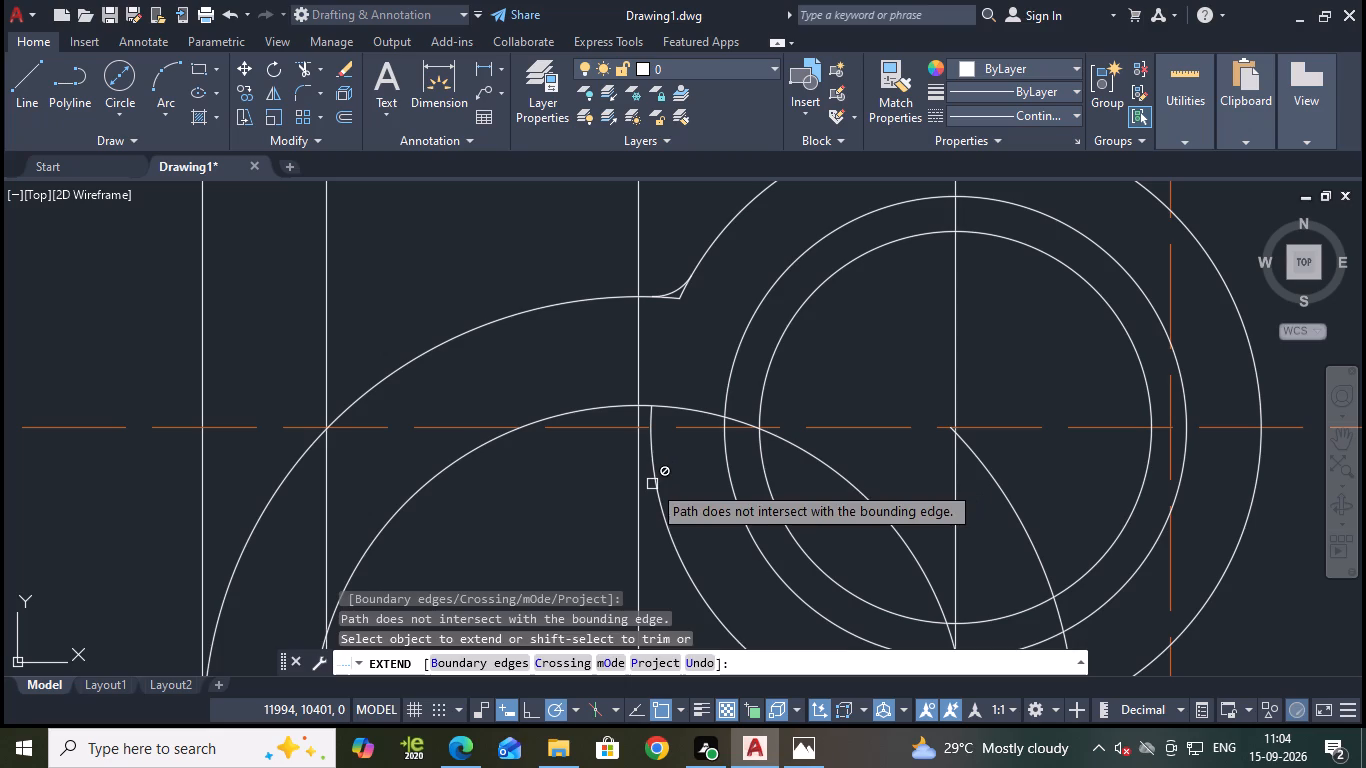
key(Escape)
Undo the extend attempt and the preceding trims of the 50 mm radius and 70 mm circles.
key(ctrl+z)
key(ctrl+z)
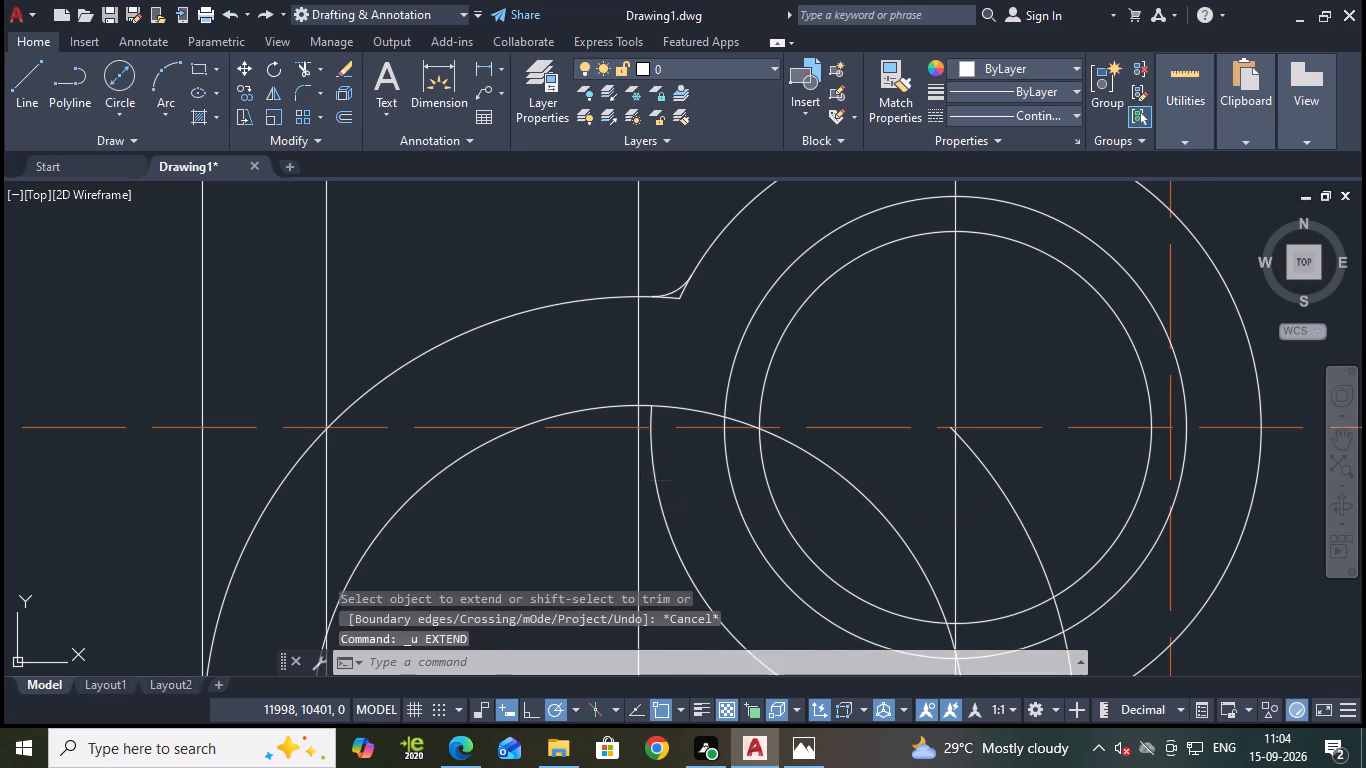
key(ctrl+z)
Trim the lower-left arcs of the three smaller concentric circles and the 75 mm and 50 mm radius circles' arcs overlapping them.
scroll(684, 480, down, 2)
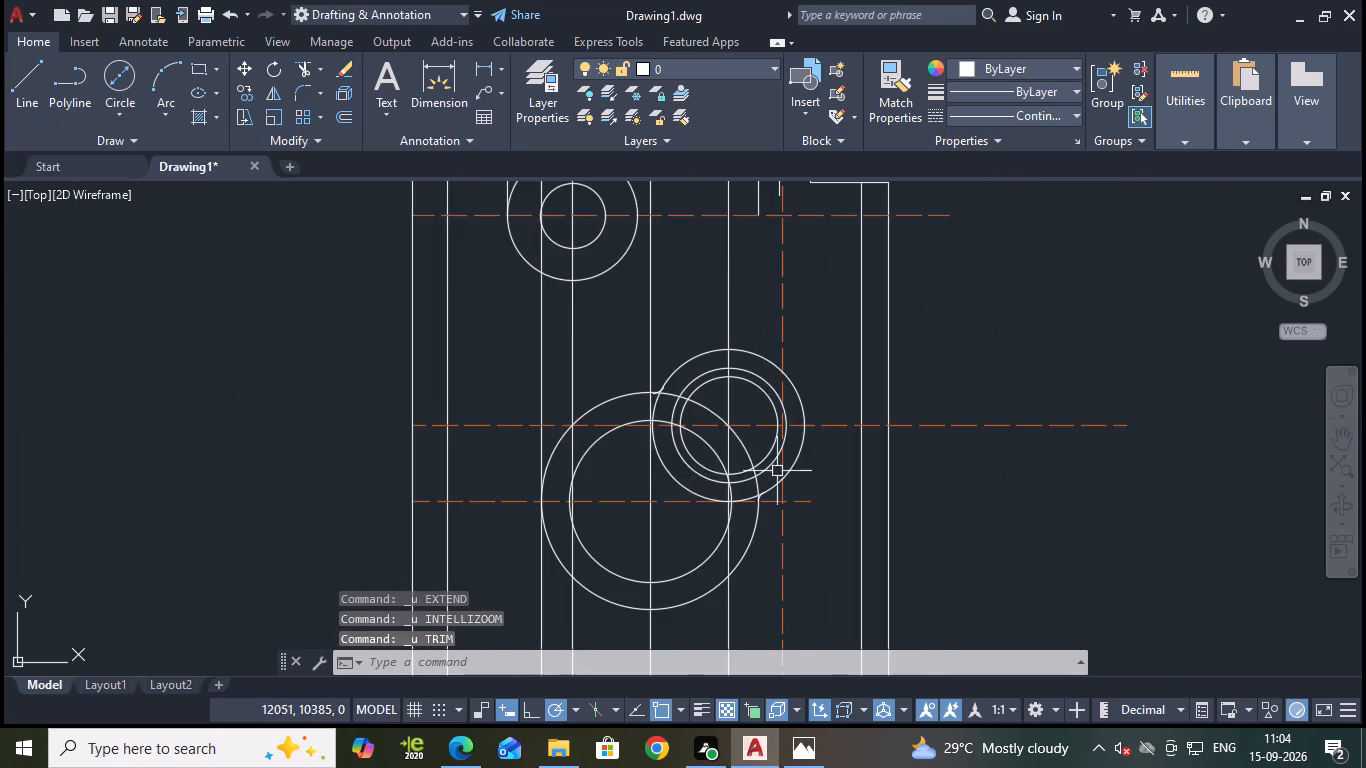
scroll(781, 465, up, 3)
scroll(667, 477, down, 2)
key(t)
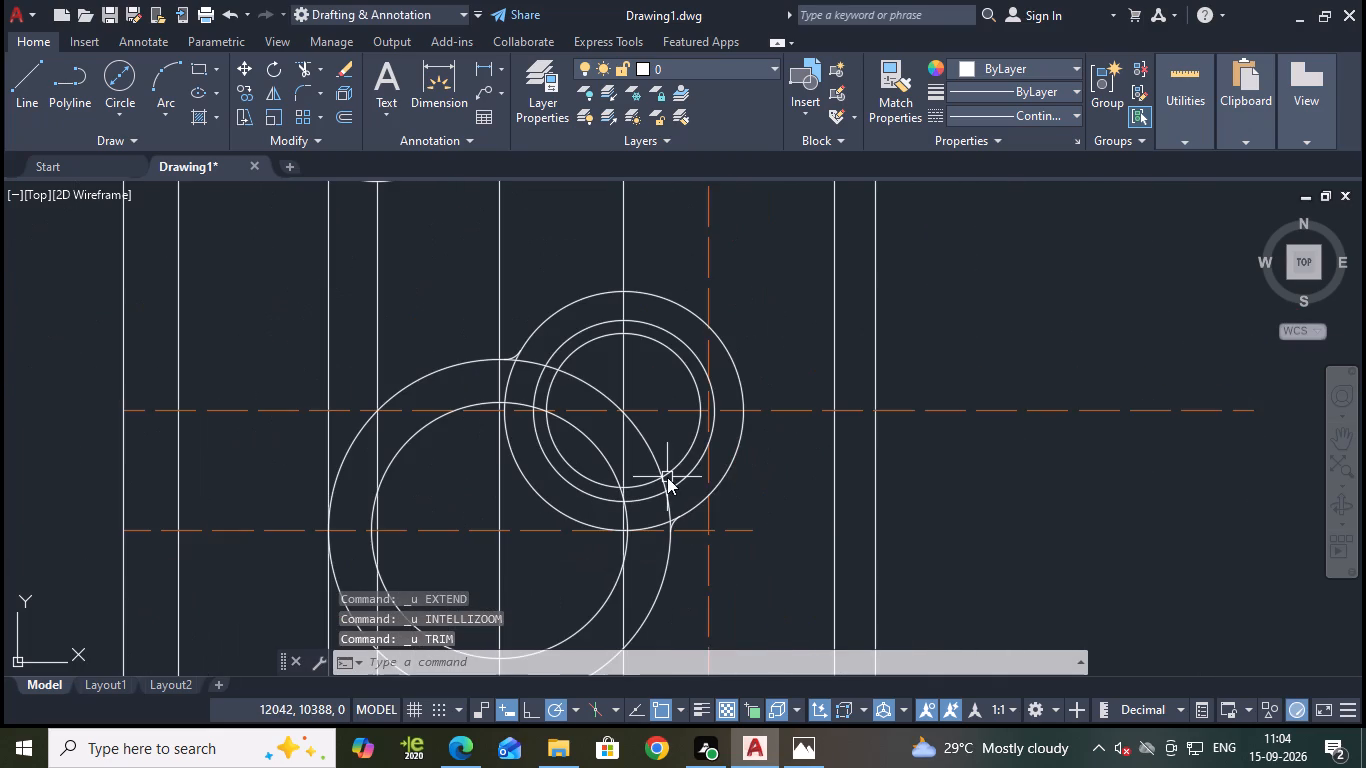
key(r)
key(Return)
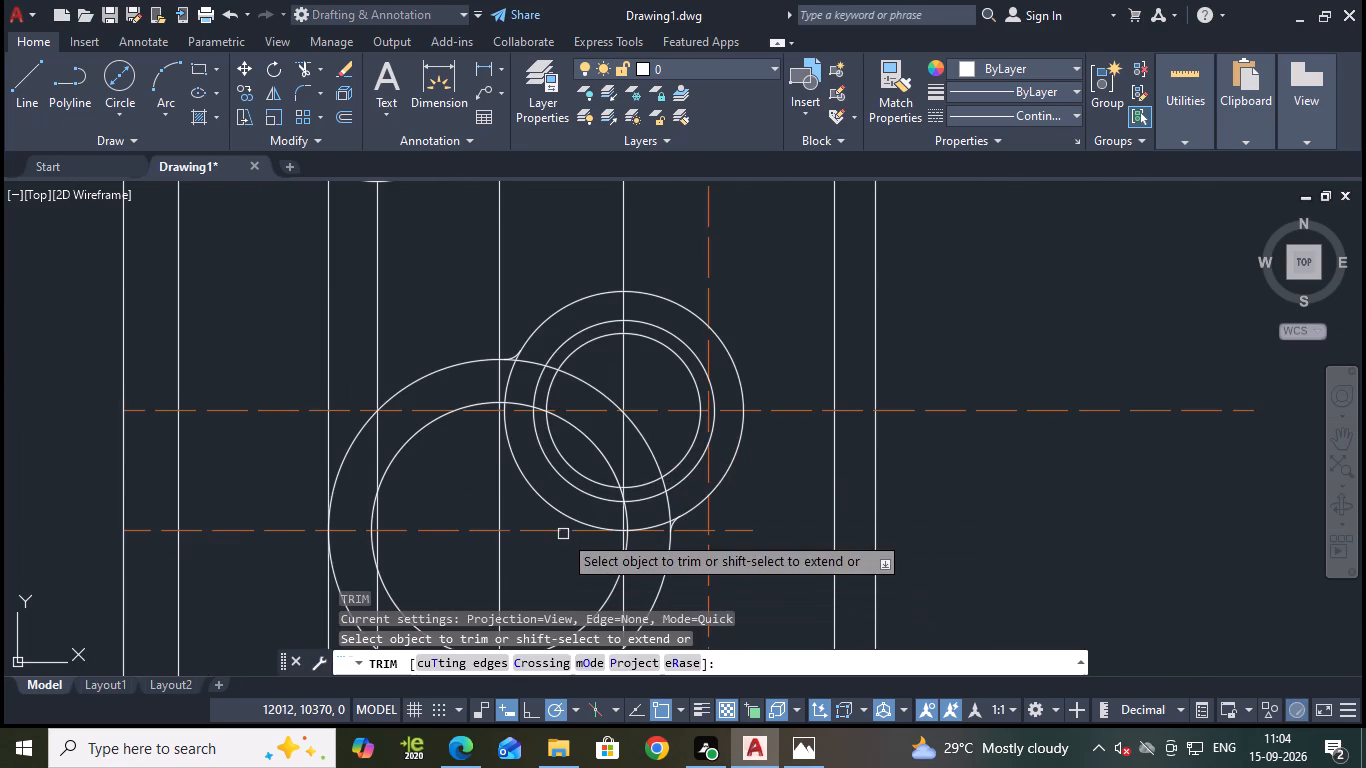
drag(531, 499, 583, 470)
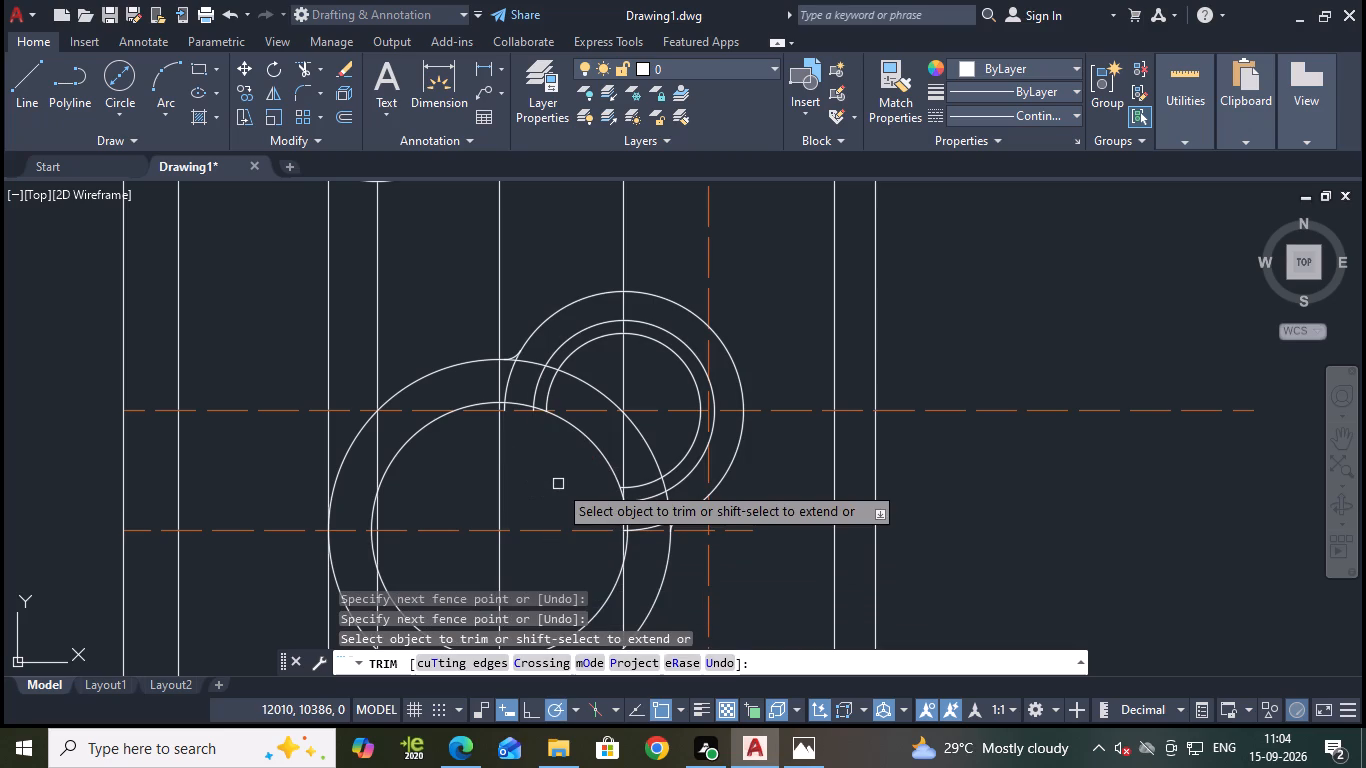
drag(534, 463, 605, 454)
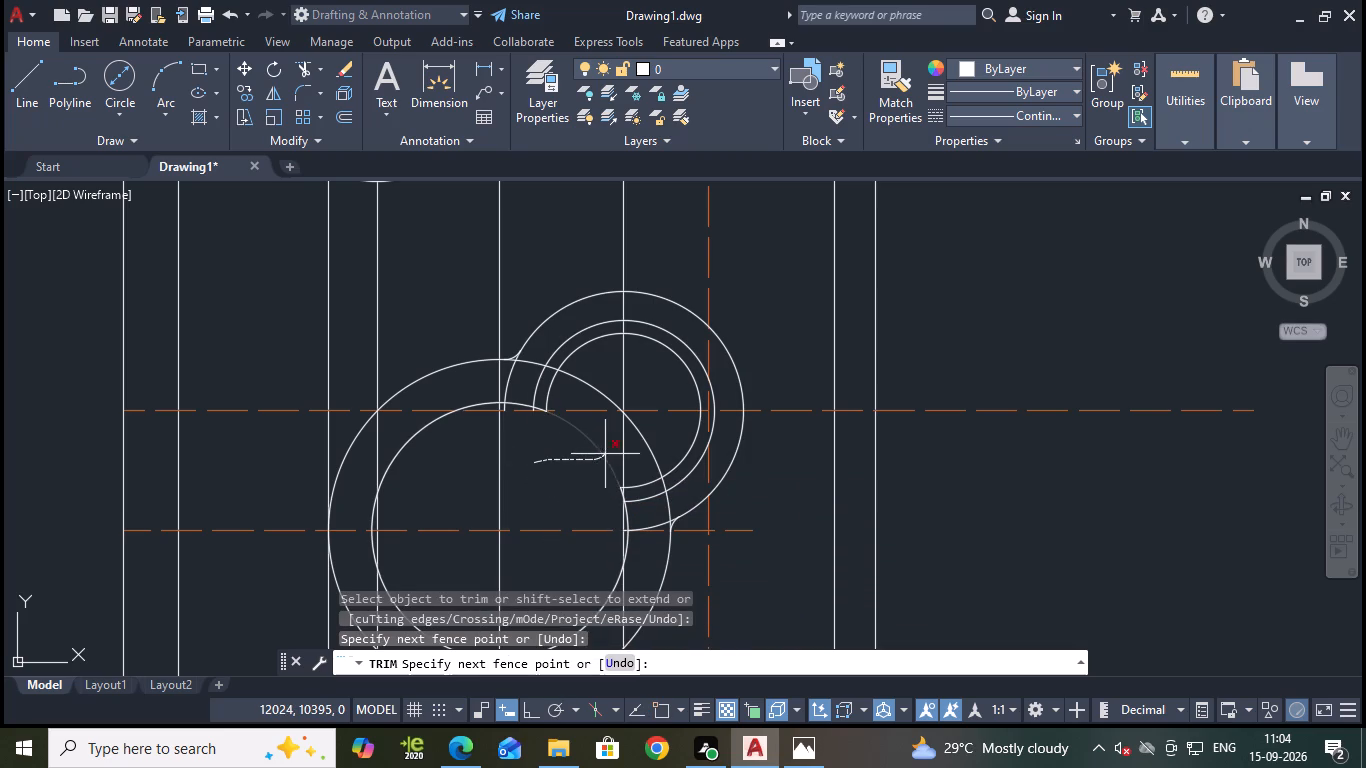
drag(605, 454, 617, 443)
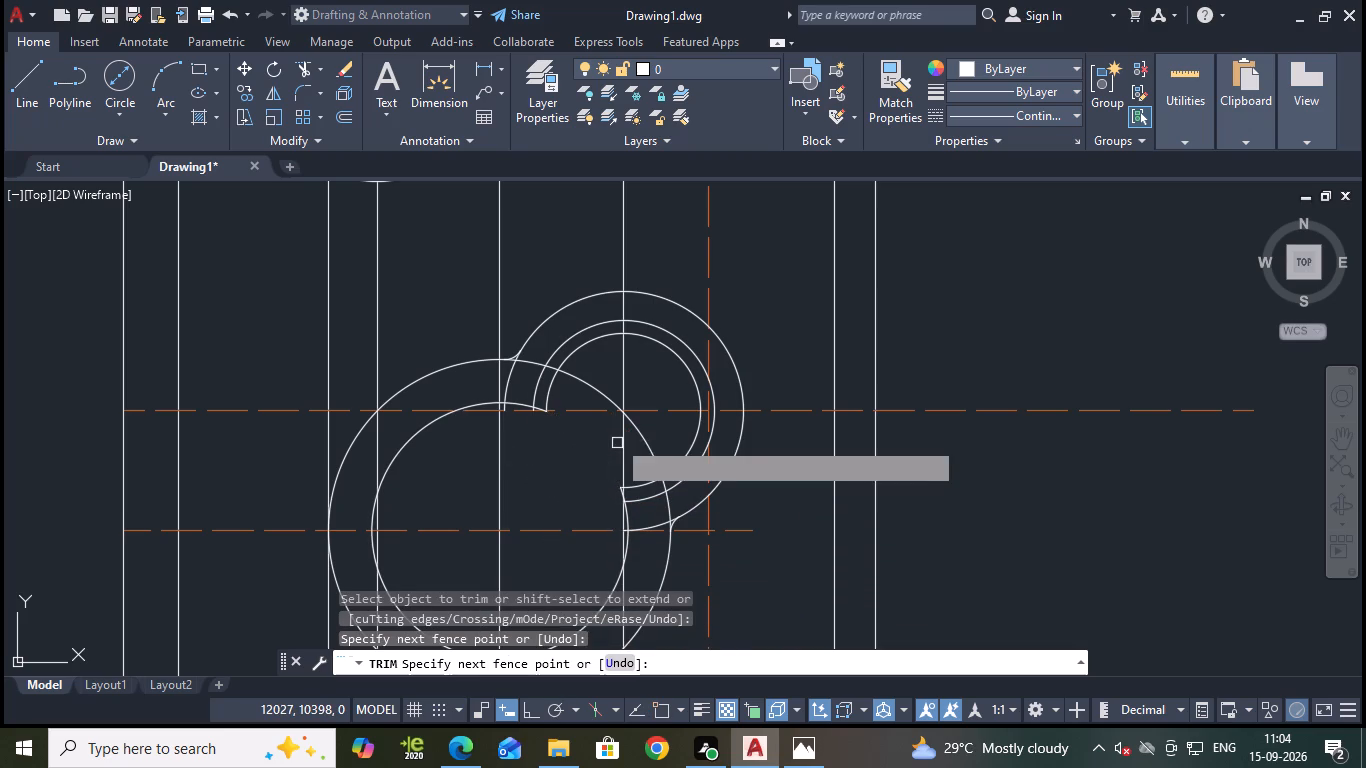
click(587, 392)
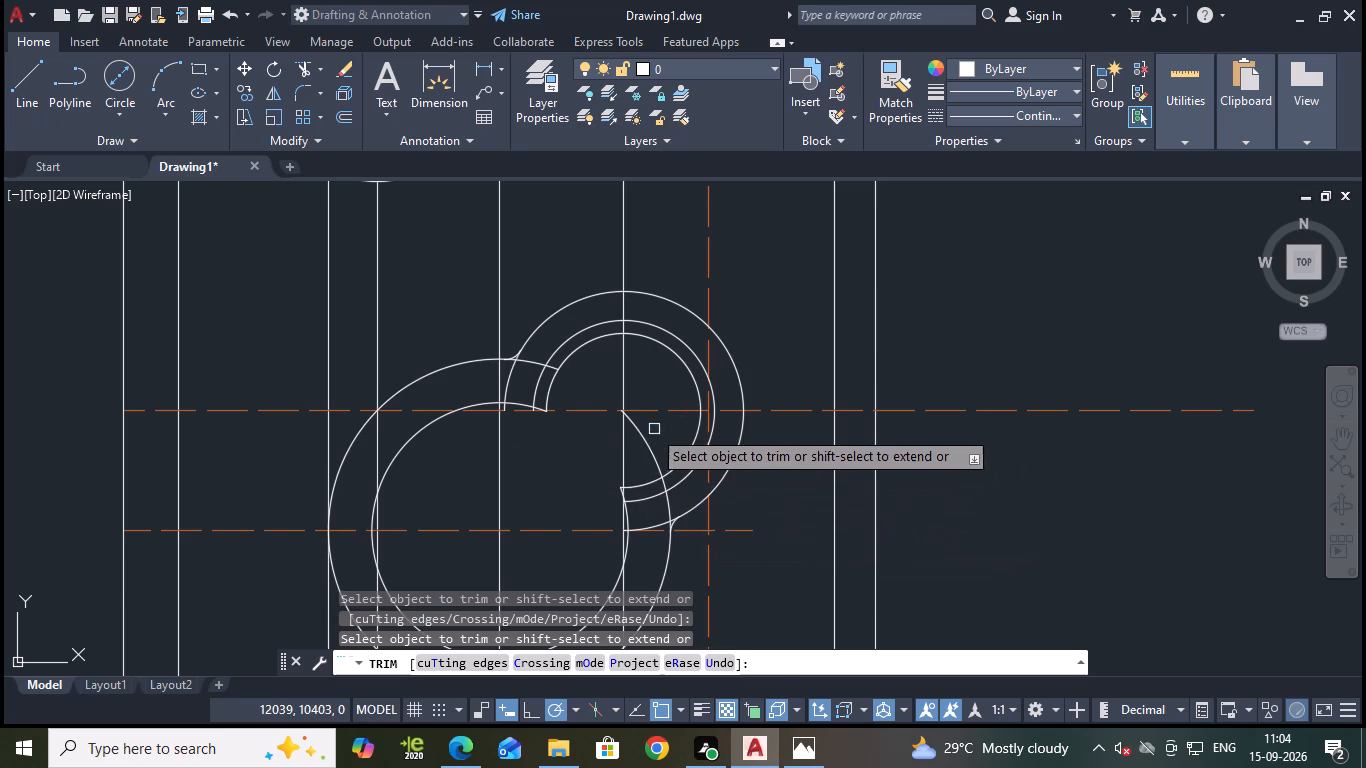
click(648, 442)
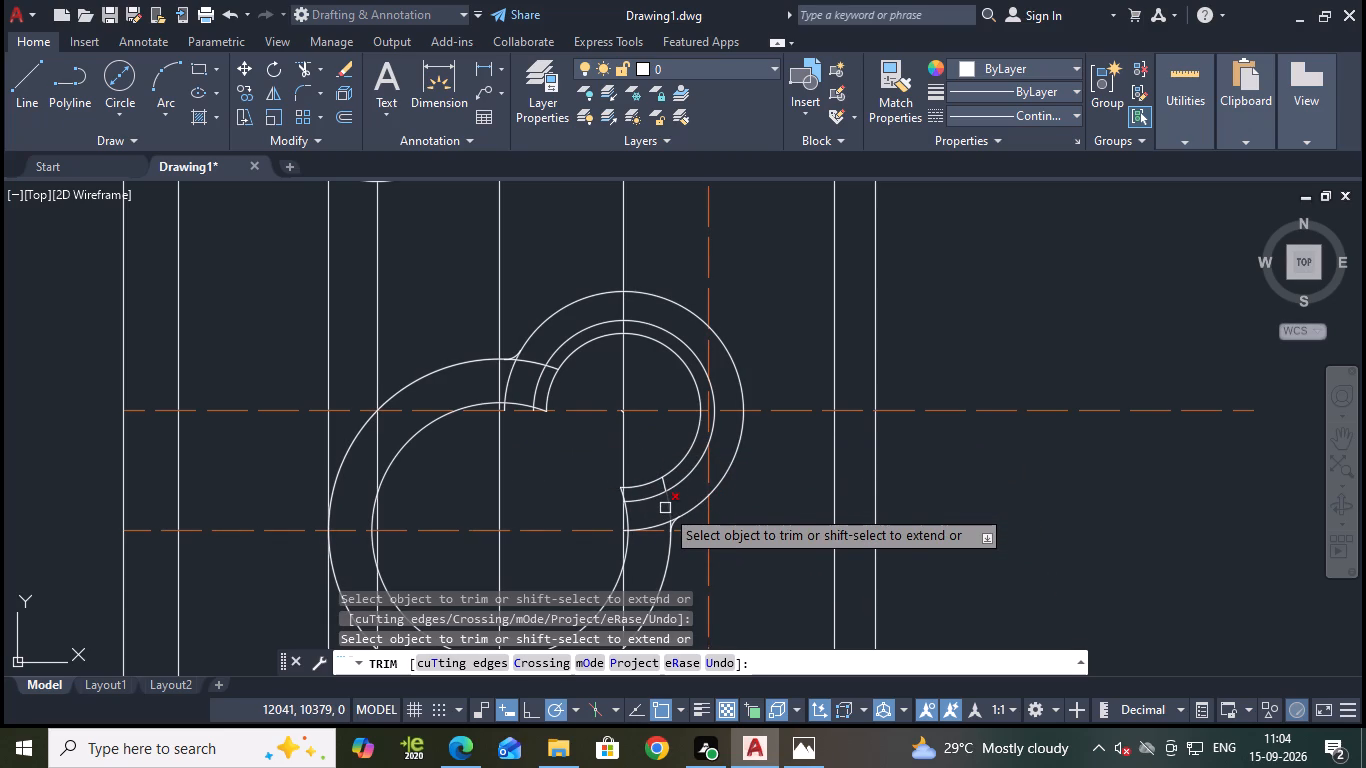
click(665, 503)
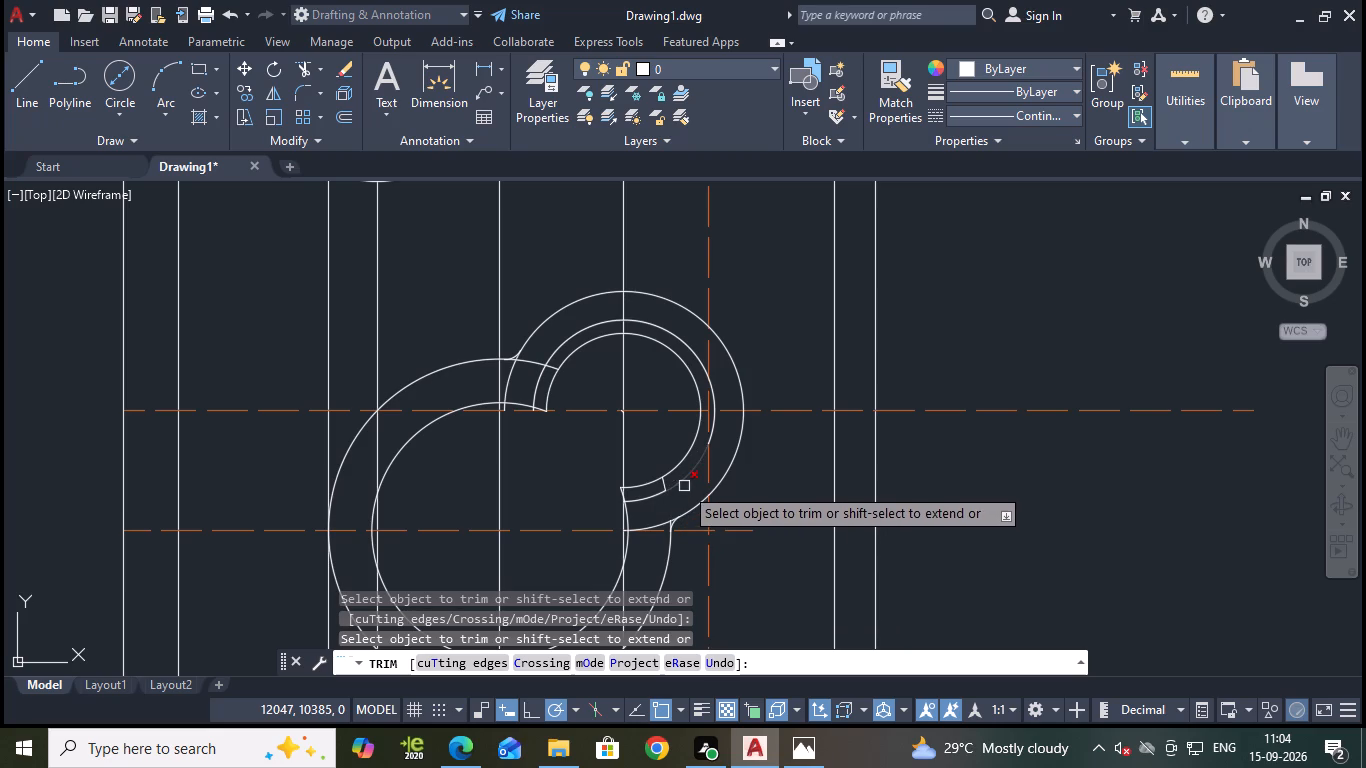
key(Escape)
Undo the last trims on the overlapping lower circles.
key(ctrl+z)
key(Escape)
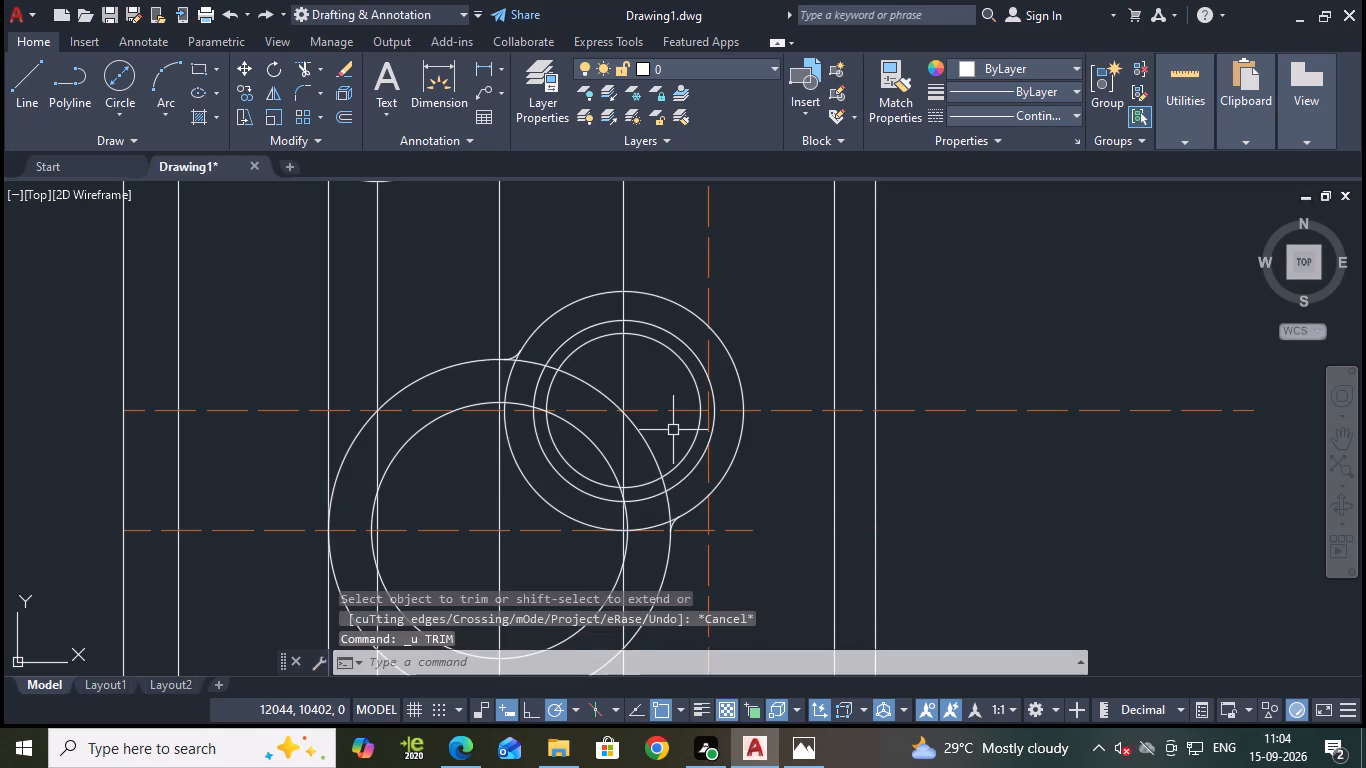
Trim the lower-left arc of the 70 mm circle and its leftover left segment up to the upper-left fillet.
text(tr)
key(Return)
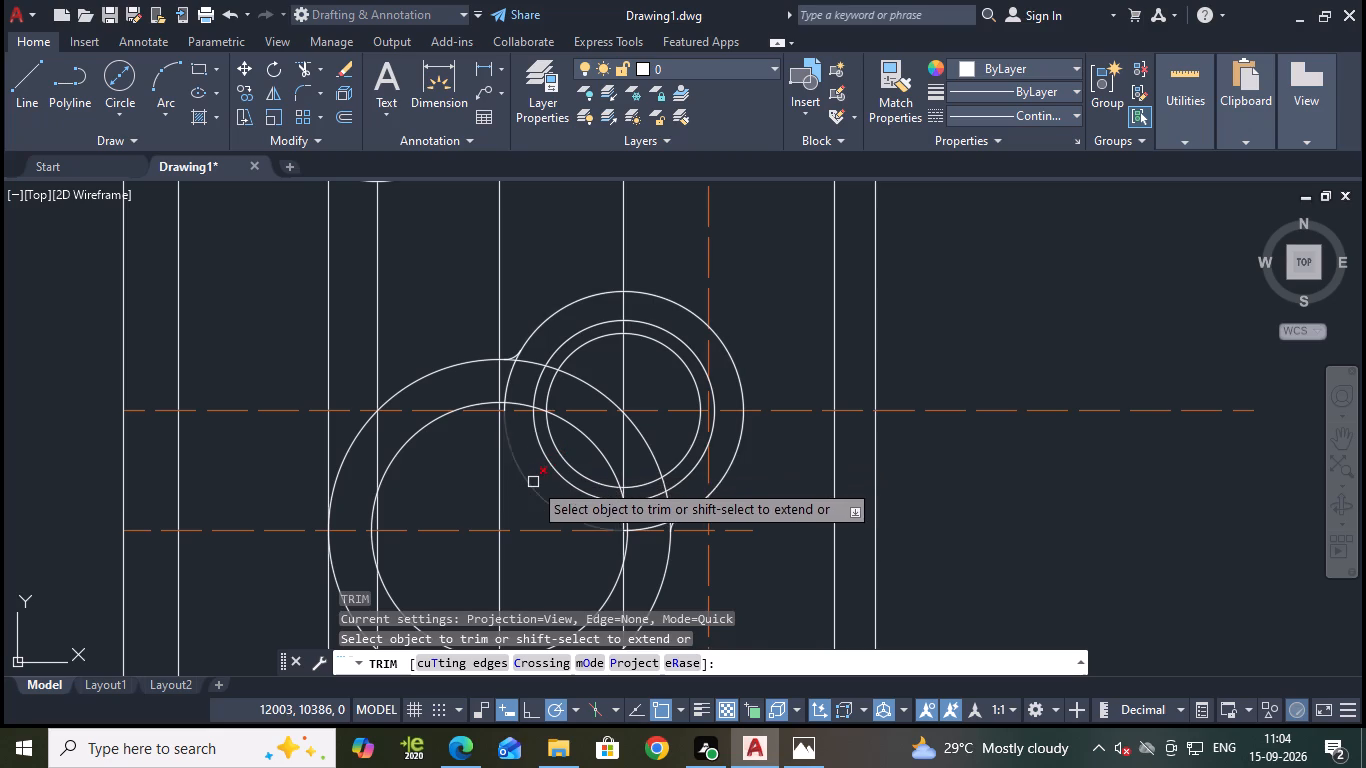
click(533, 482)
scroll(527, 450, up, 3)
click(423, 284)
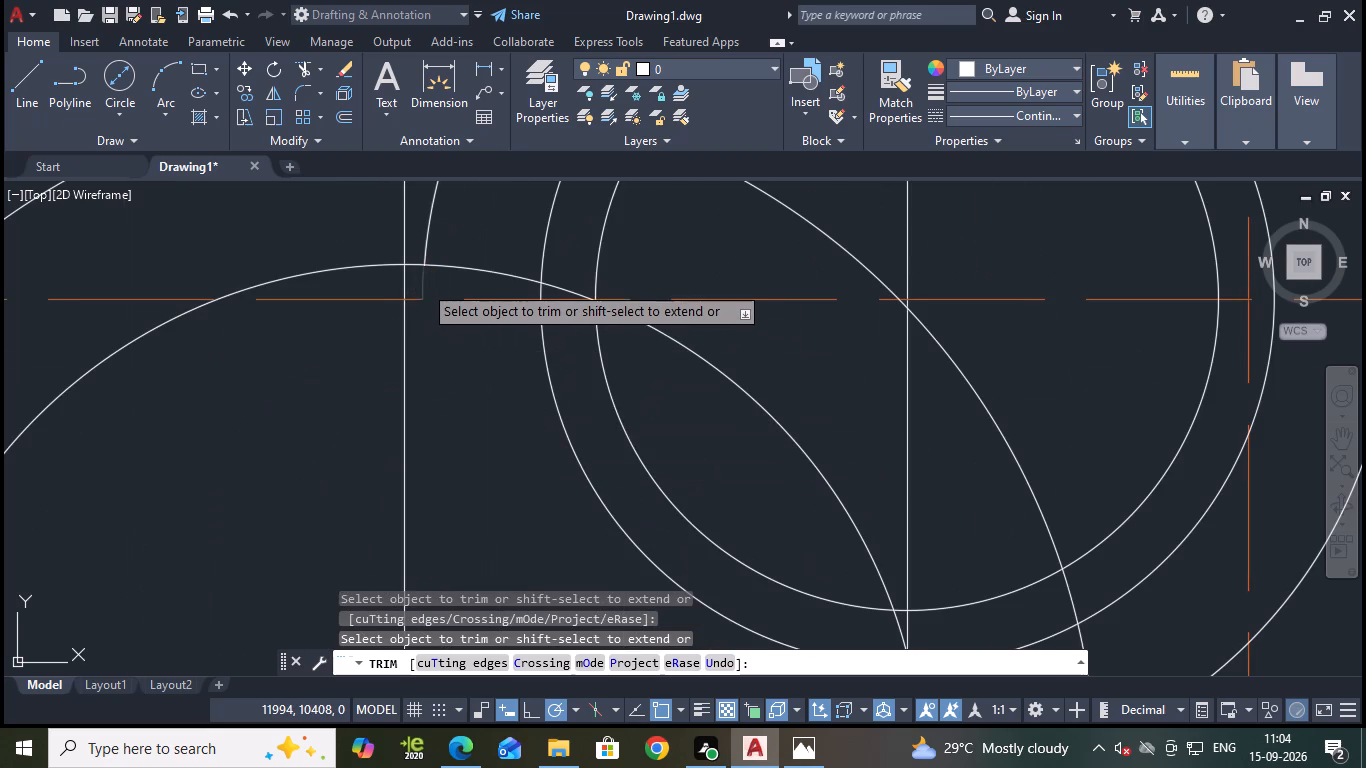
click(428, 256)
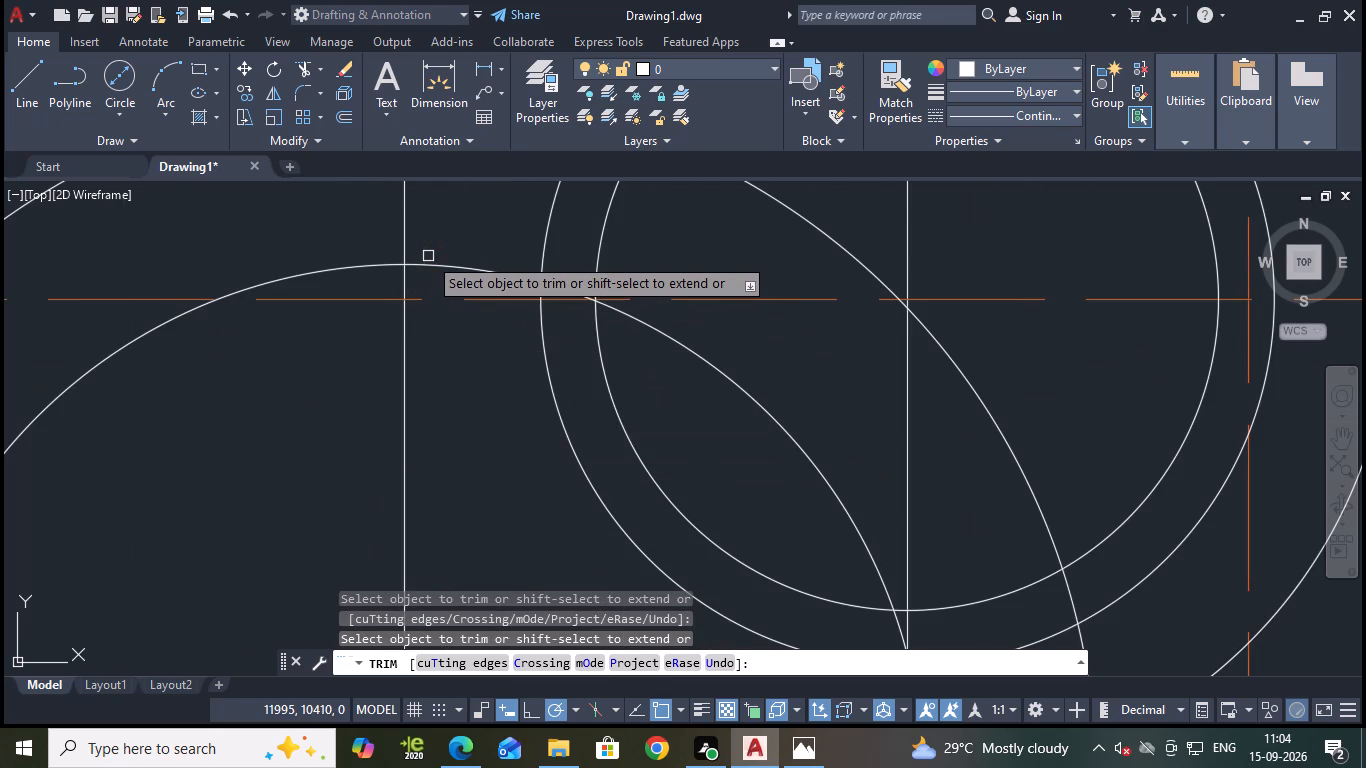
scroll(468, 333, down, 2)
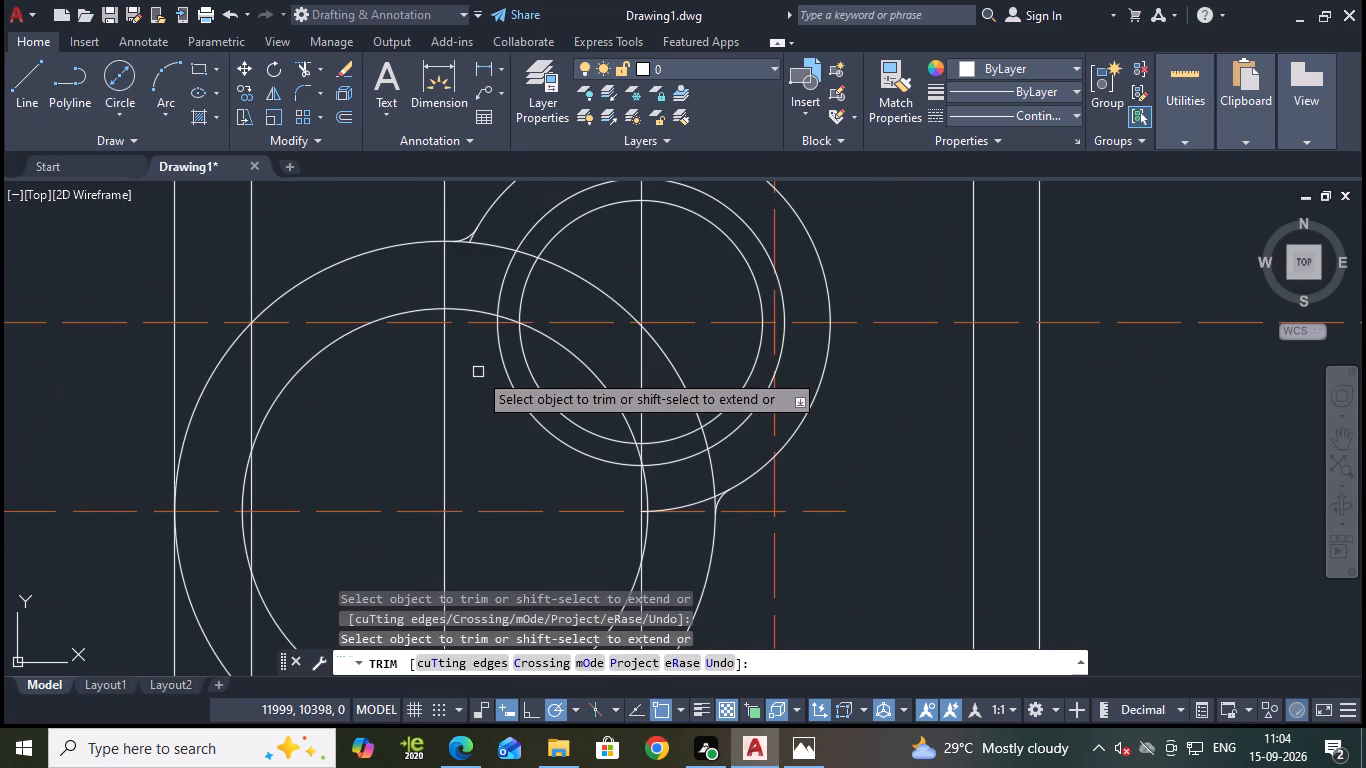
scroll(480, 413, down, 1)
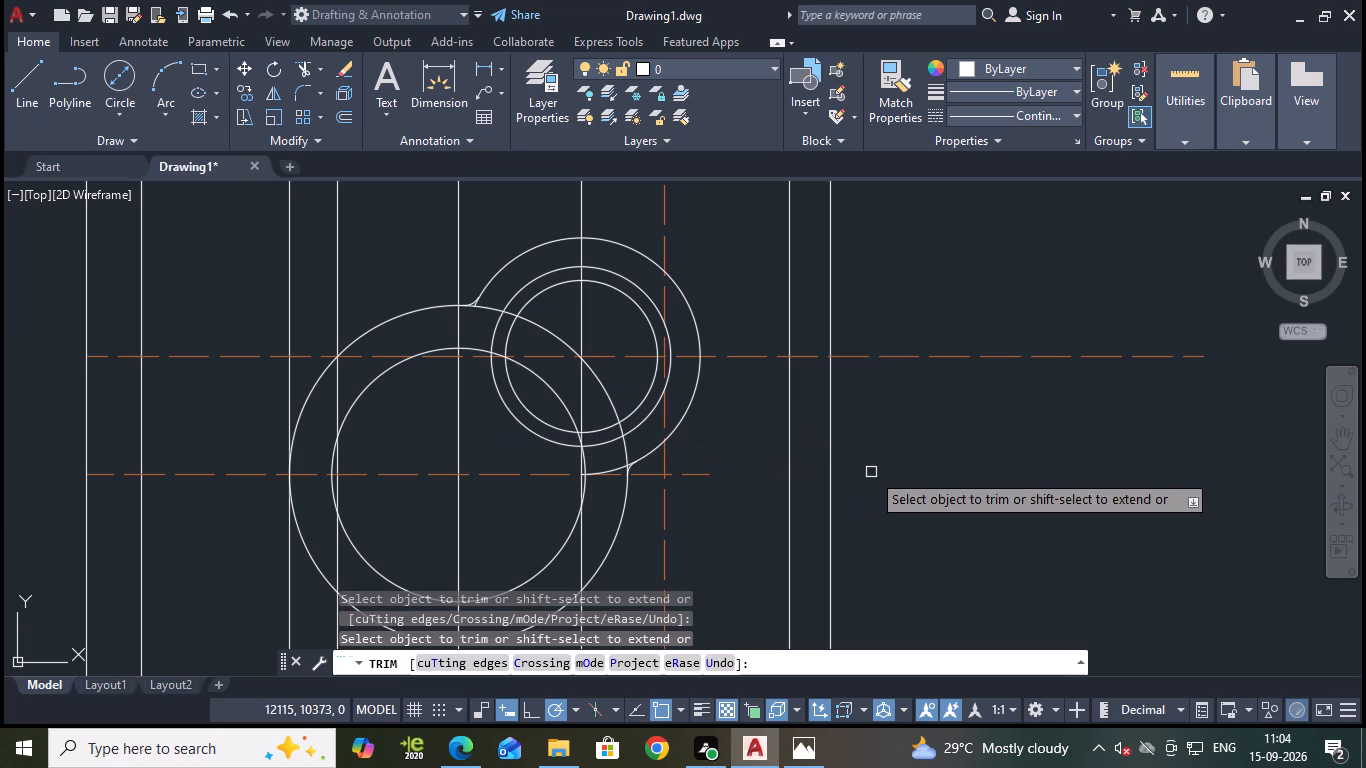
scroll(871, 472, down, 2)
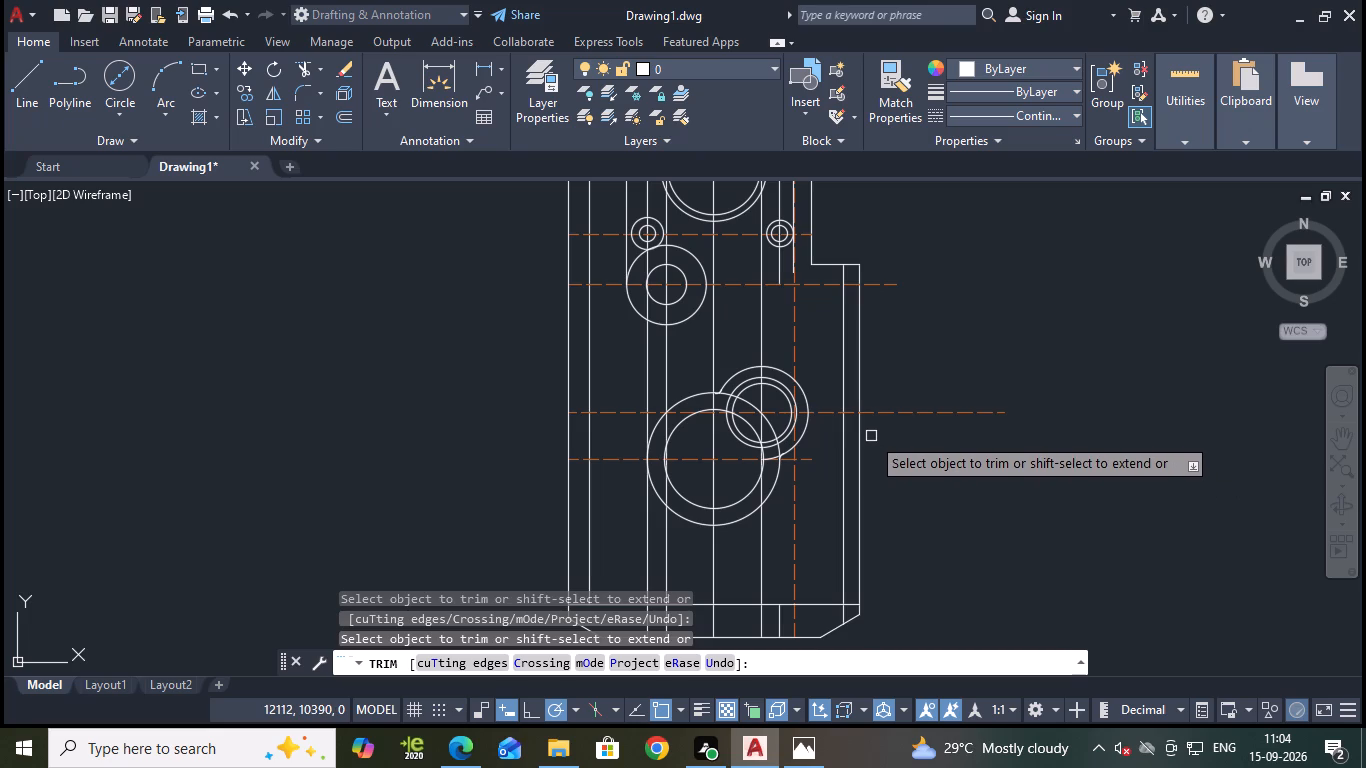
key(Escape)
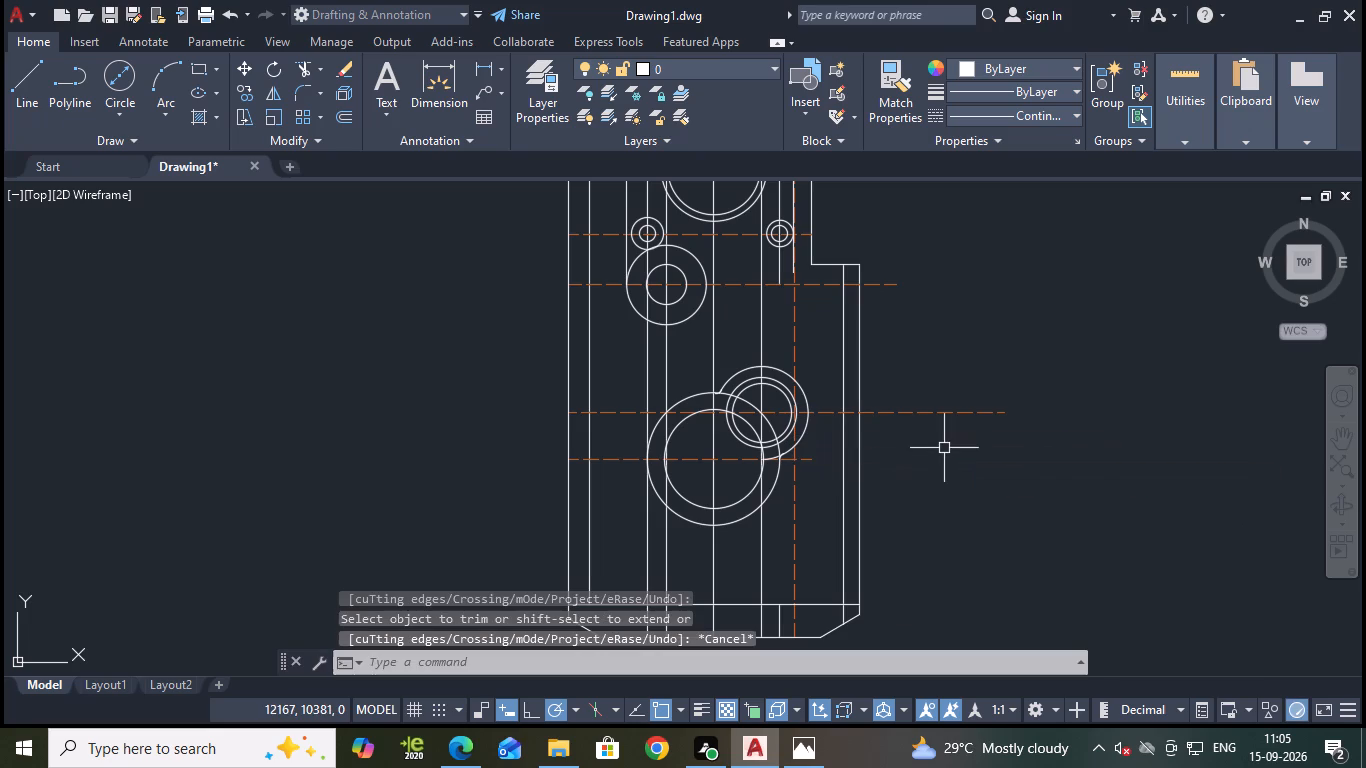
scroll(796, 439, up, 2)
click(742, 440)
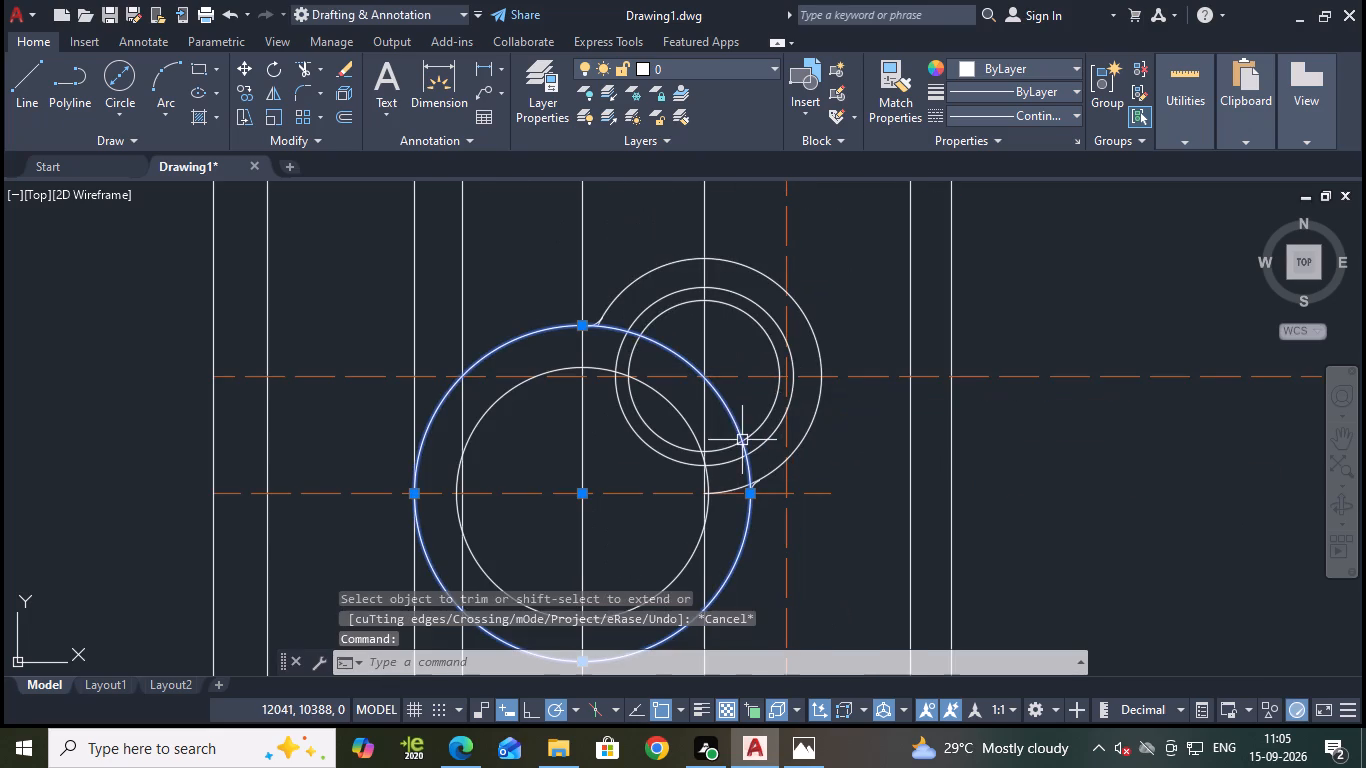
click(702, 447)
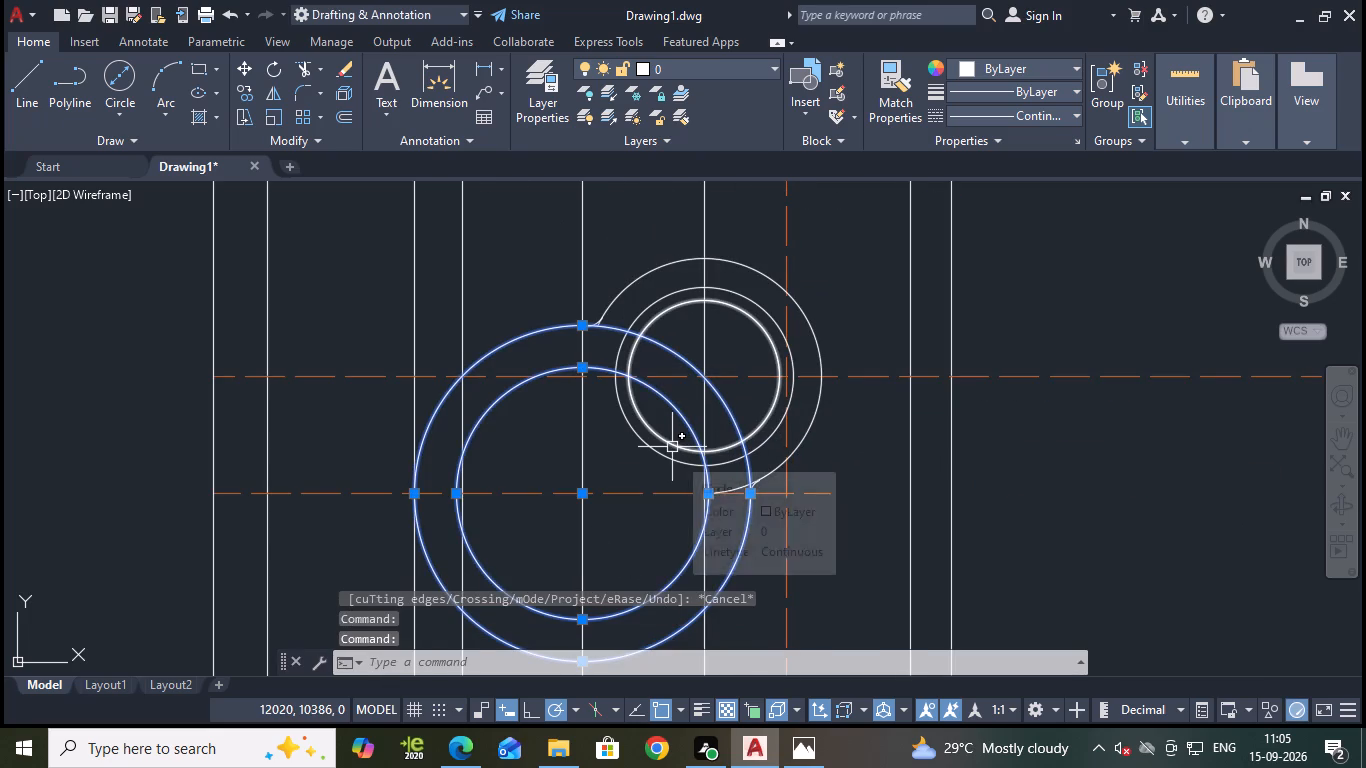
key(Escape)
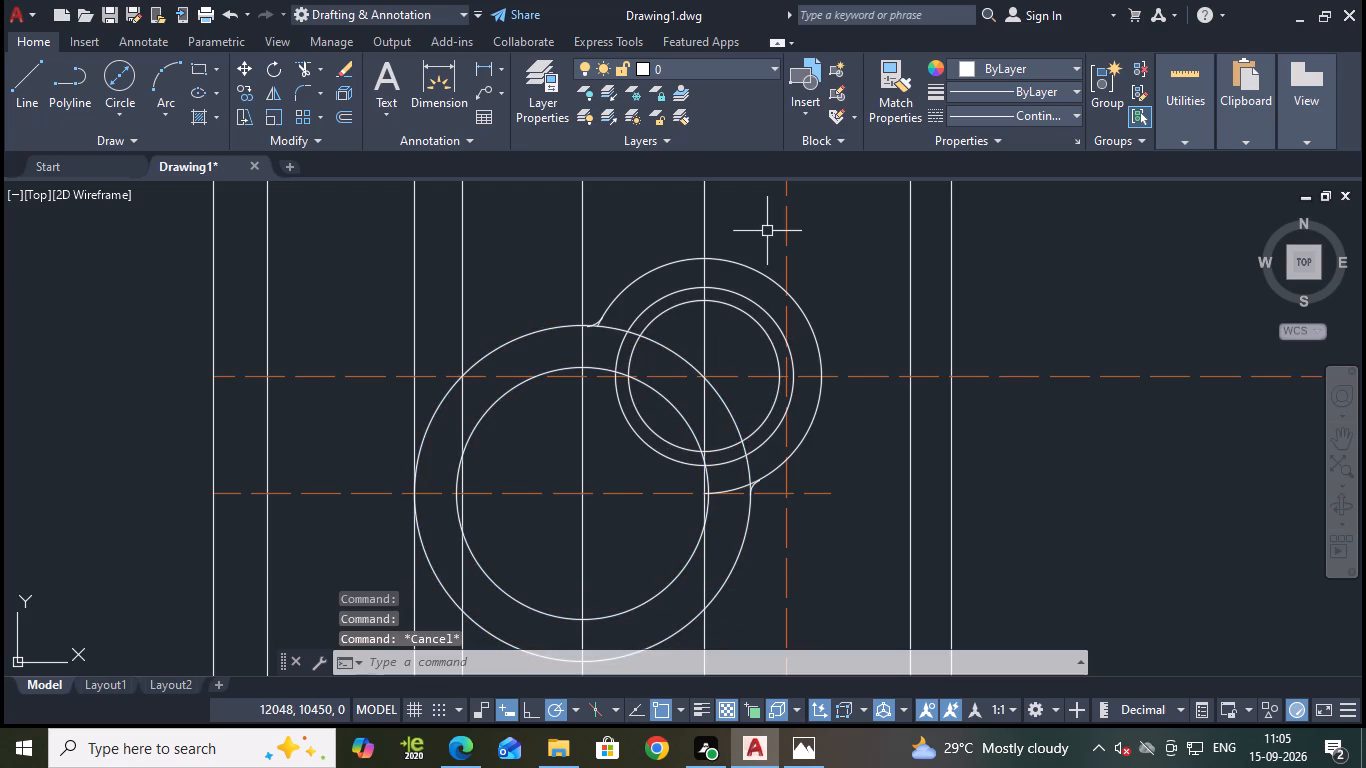
Erase all five circles of the two overlapping concentric groups in the lower part of the outline.
click(745, 266)
click(728, 299)
click(734, 295)
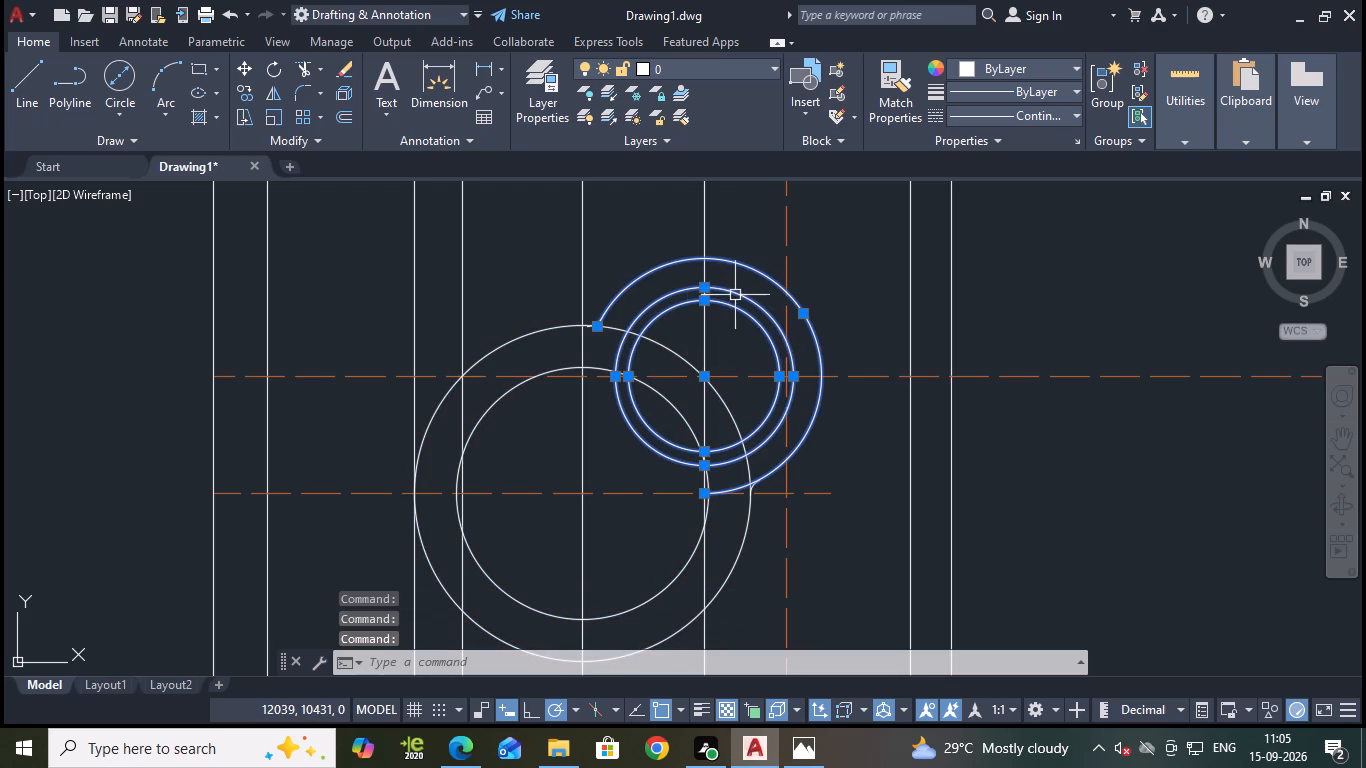
click(680, 356)
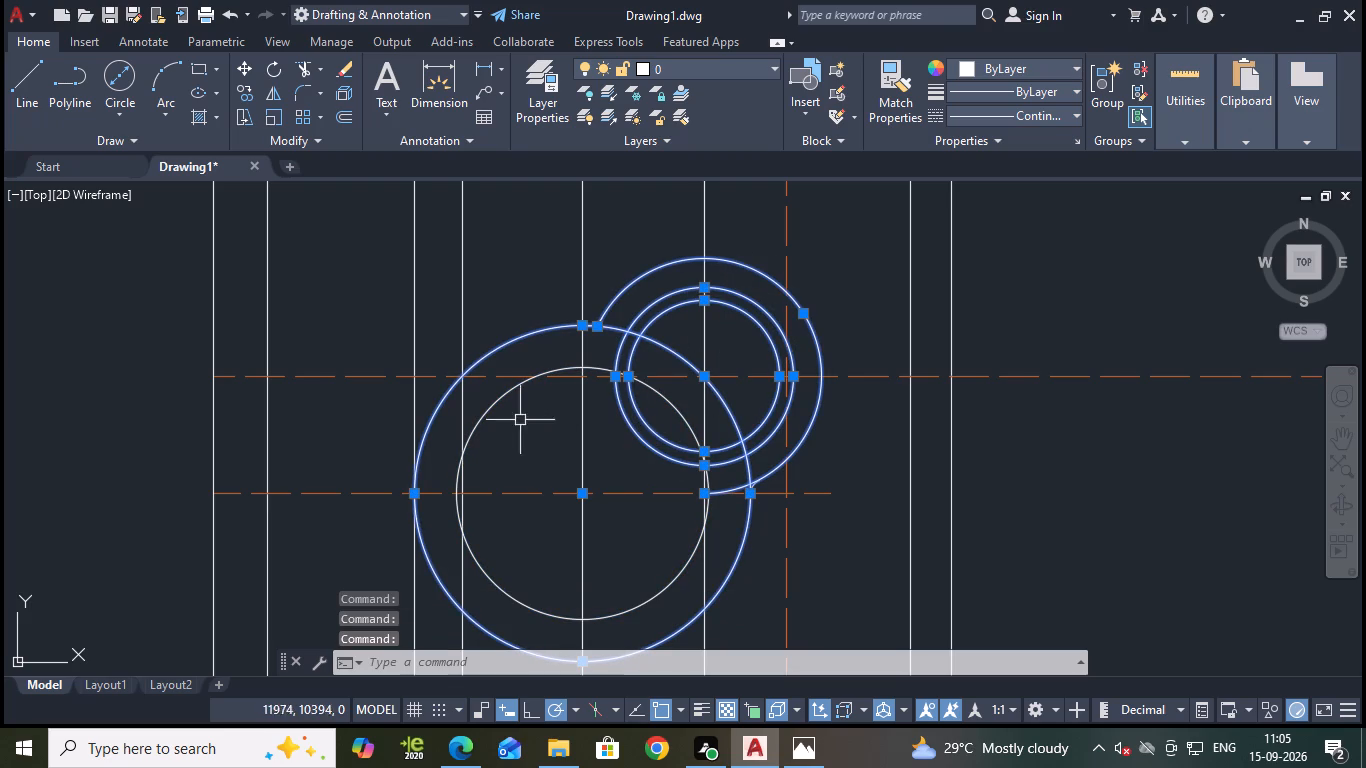
click(500, 403)
key(e)
key(Return)
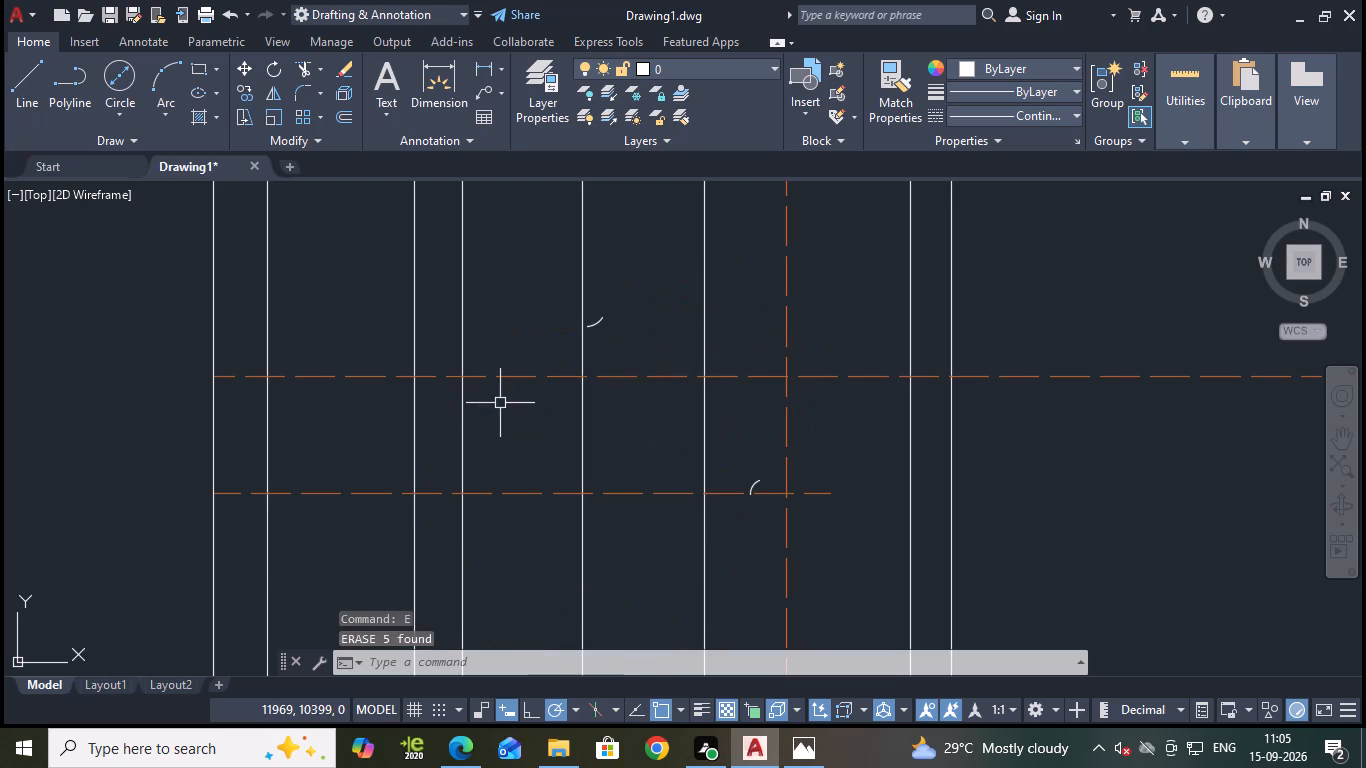
Erase the two leftover fillet arcs where the overlapping circle groups were.
click(598, 321)
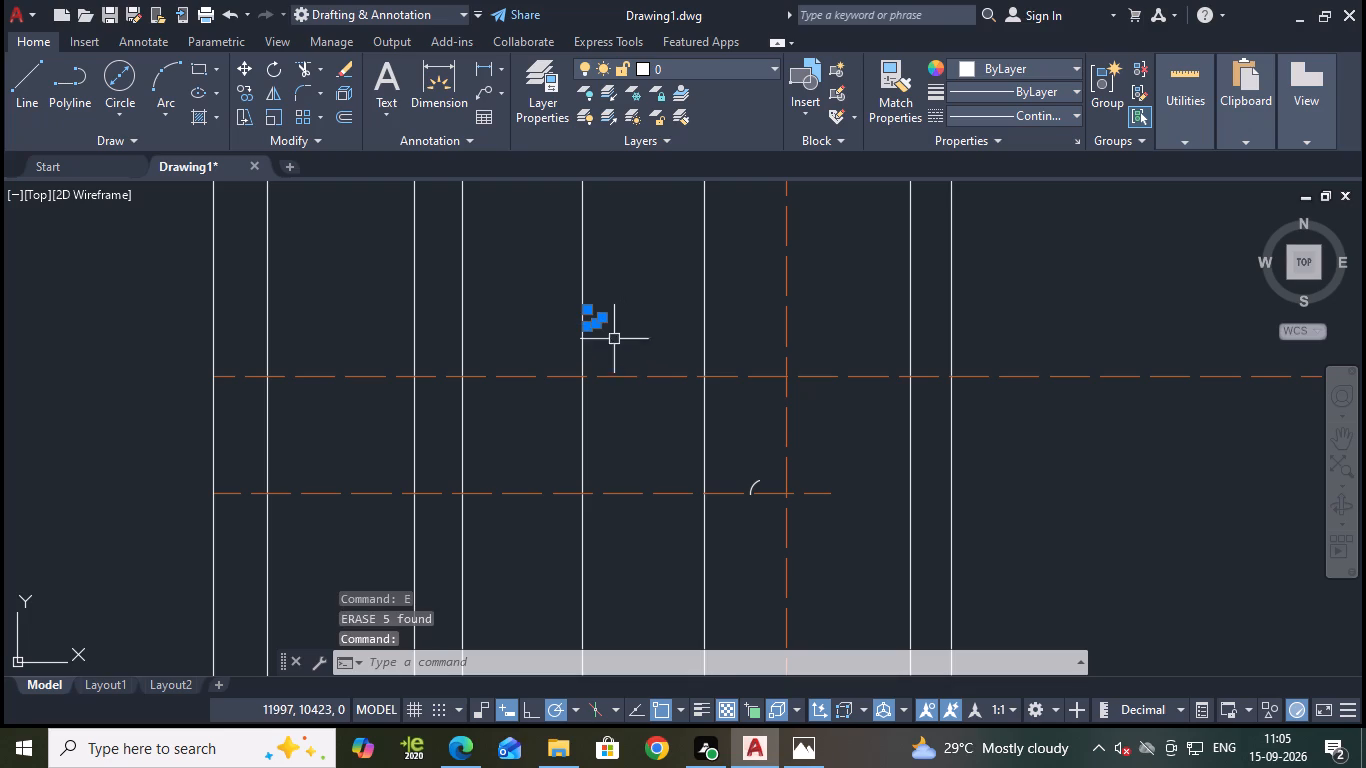
click(754, 481)
key(e)
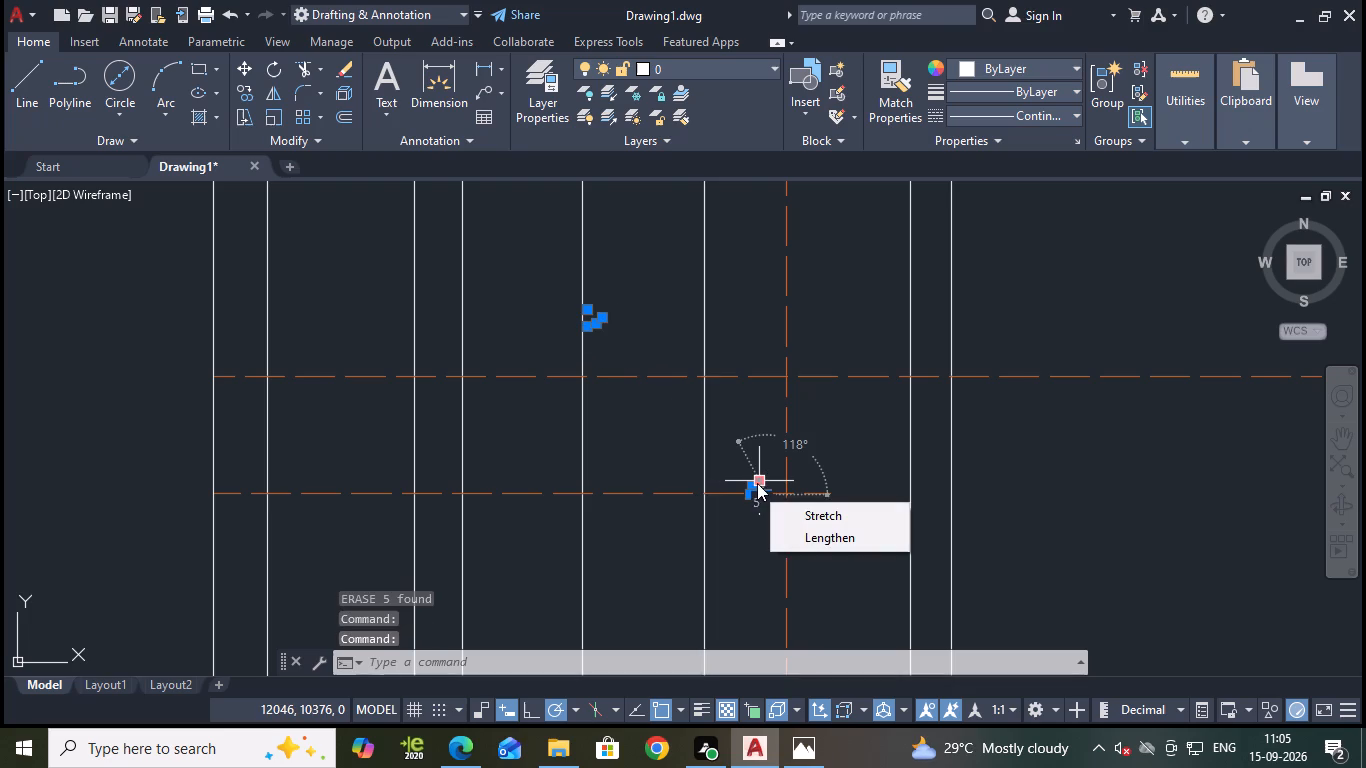
key(Return)
key(Delete)
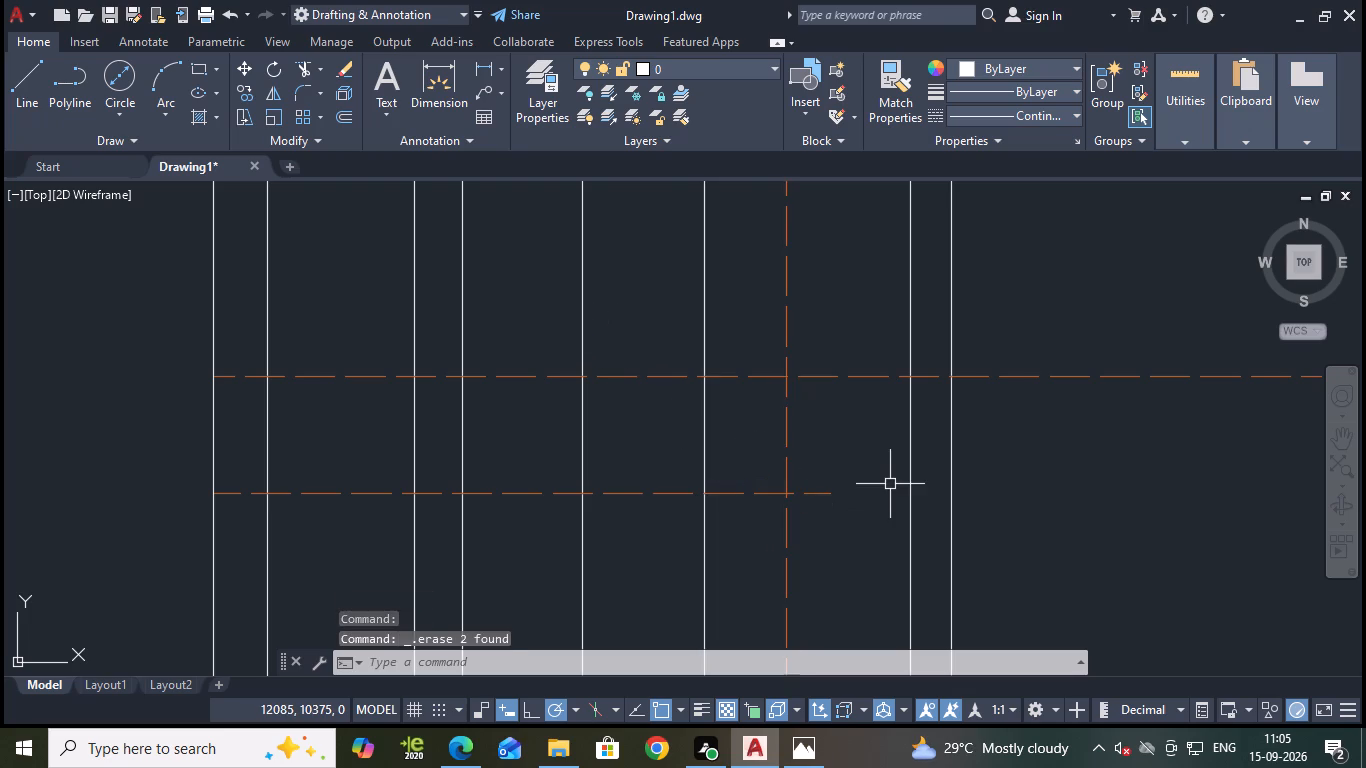
Examine the remaining circle groups, dashed centre lines and stepped outline to locate the reference for the lower circles.
scroll(917, 442, down, 3)
middle_drag(1068, 376, 965, 476)
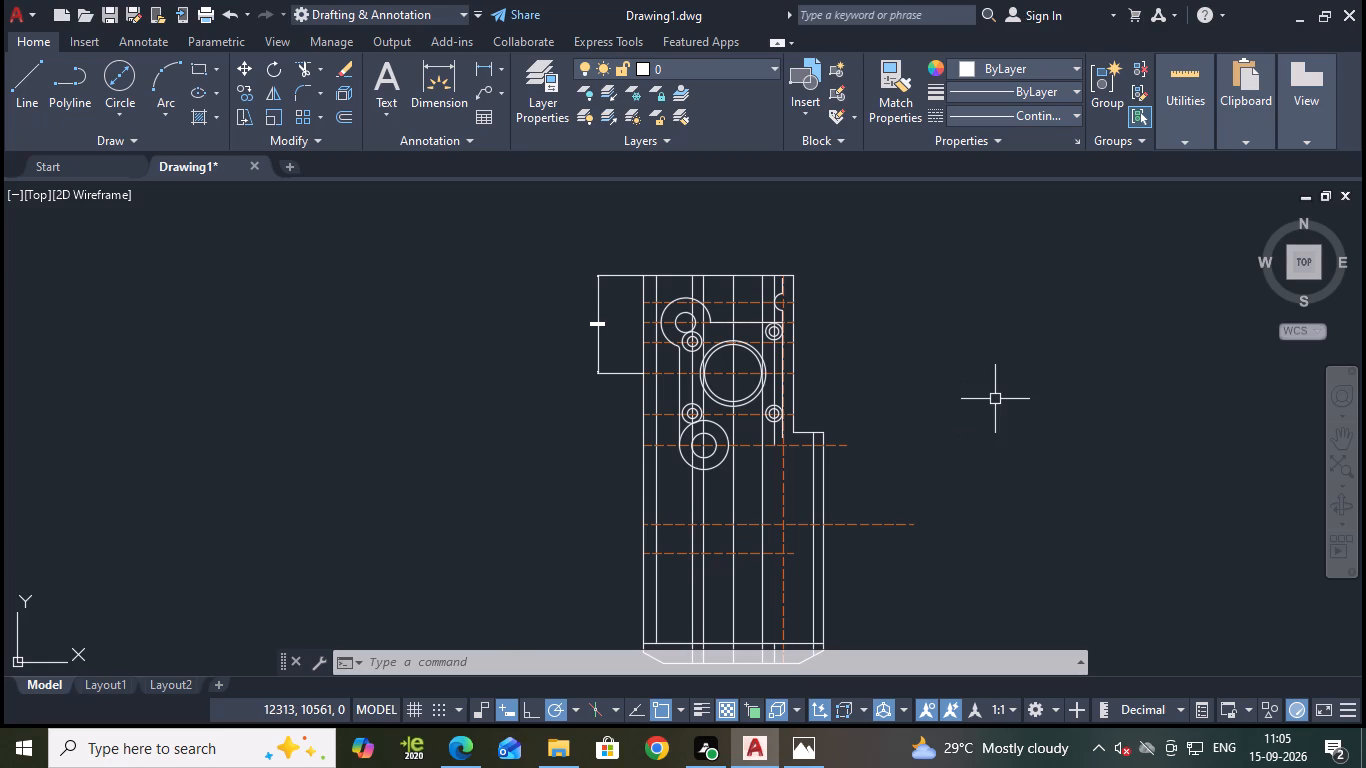
scroll(947, 449, up, 1)
middle_drag(941, 435, 1154, 355)
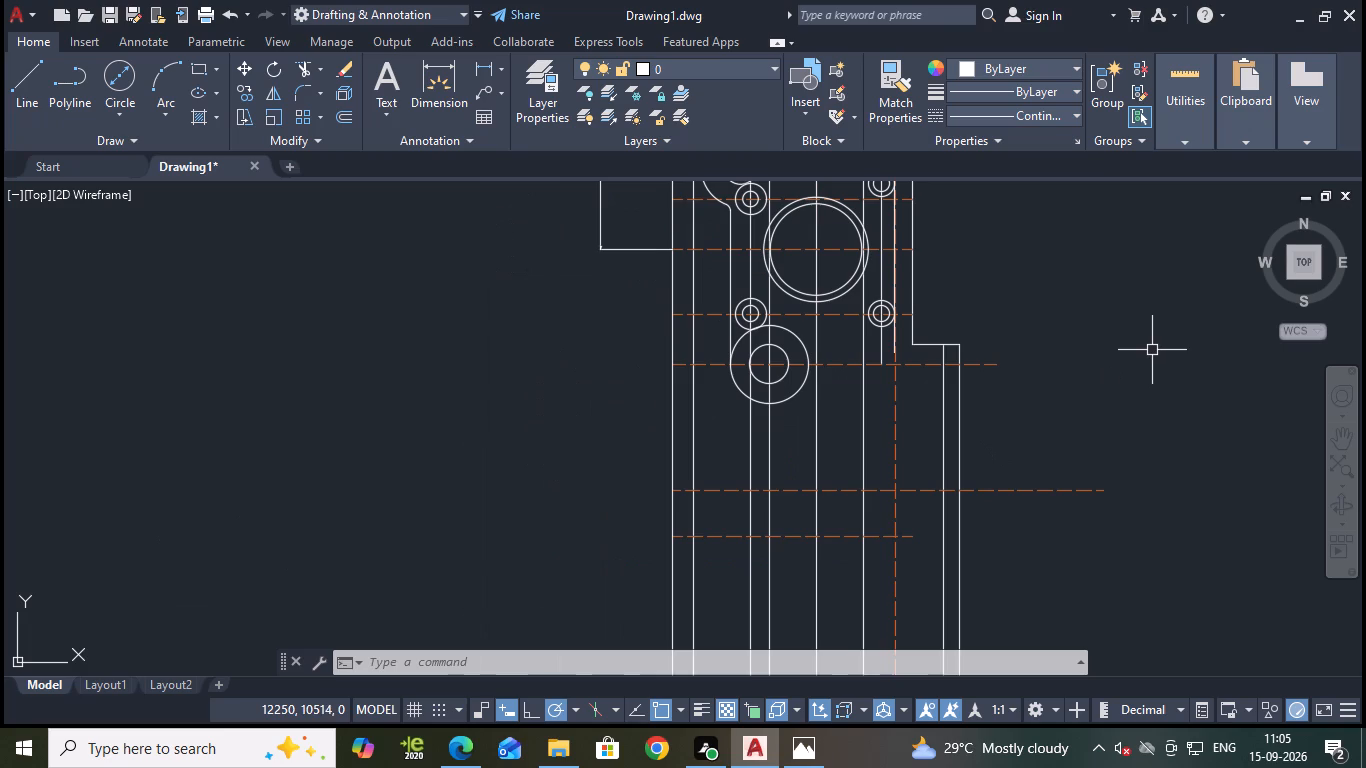
scroll(972, 295, up, 2)
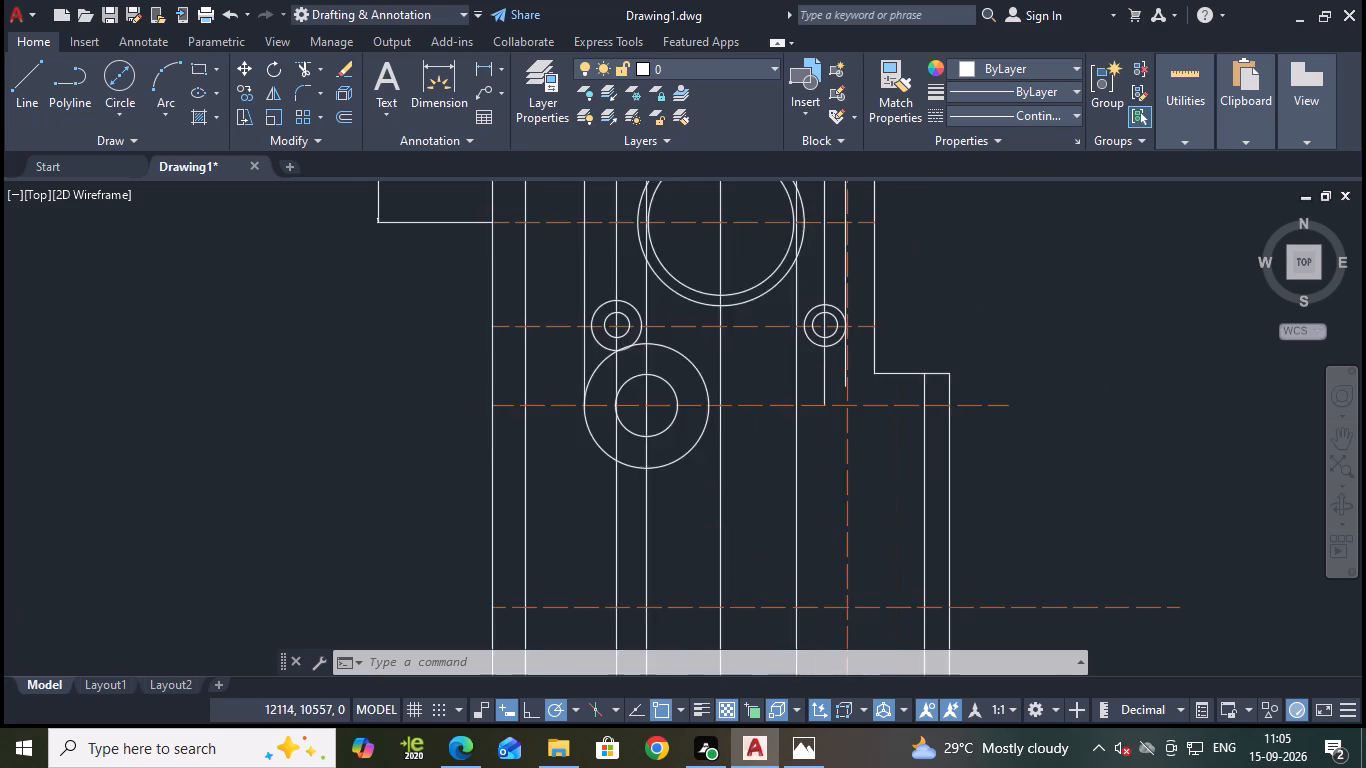
middle_drag(1006, 349, 1065, 518)
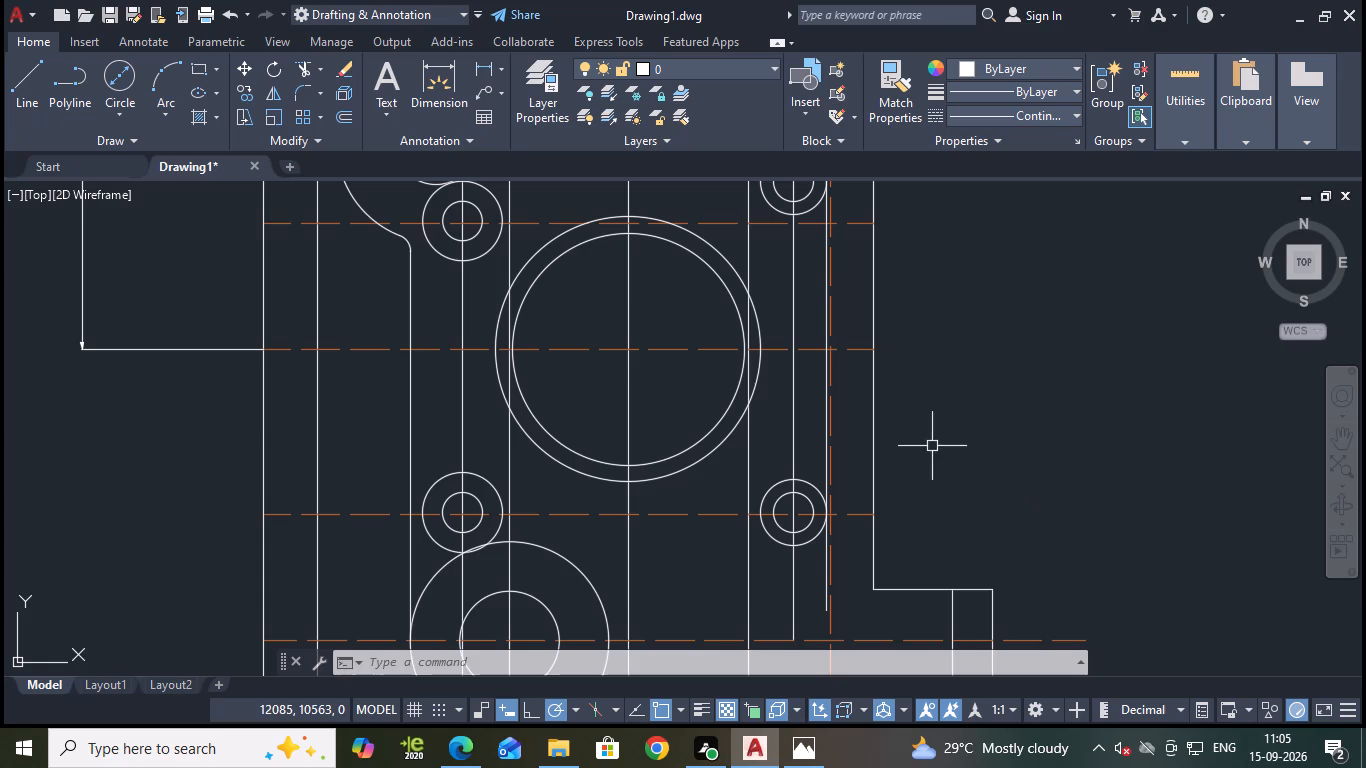
middle_drag(995, 496, 1037, 331)
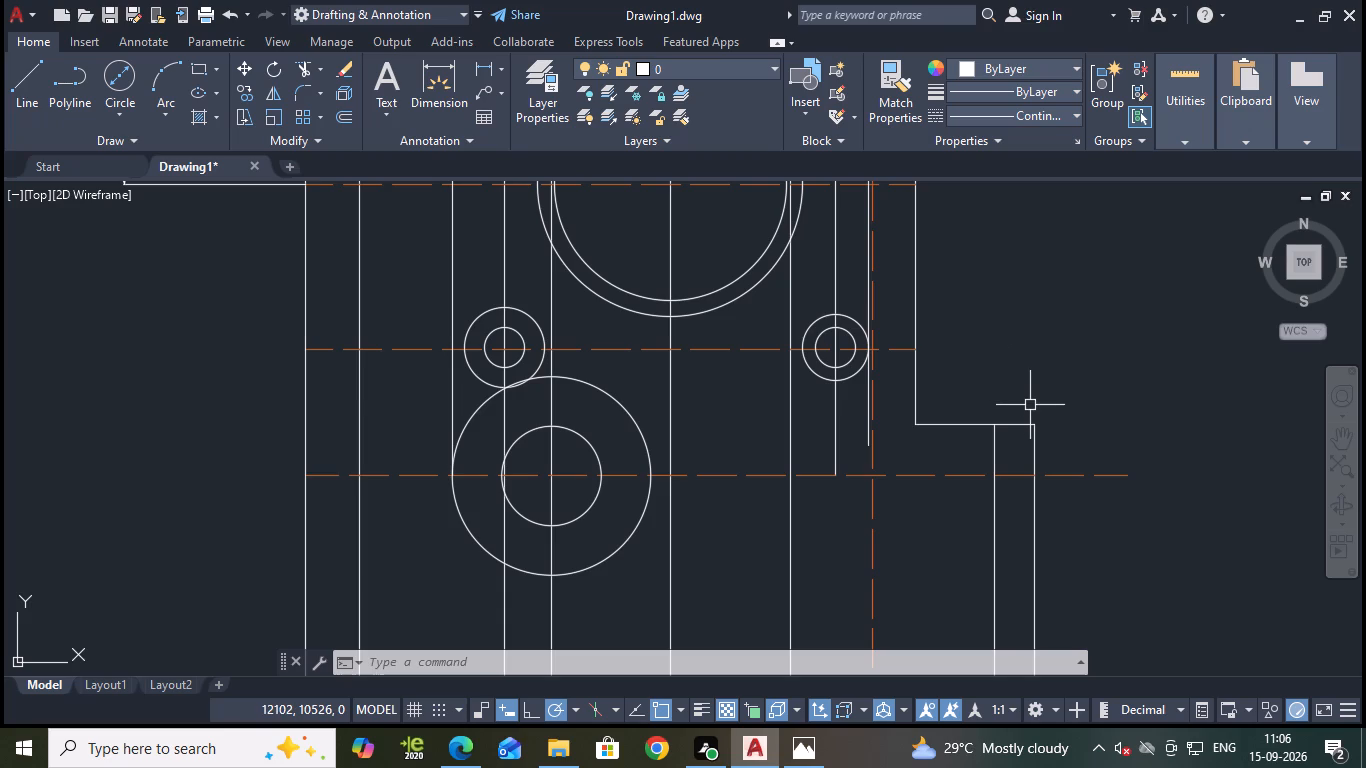
scroll(1032, 405, down, 1)
middle_drag(1093, 388, 1063, 421)
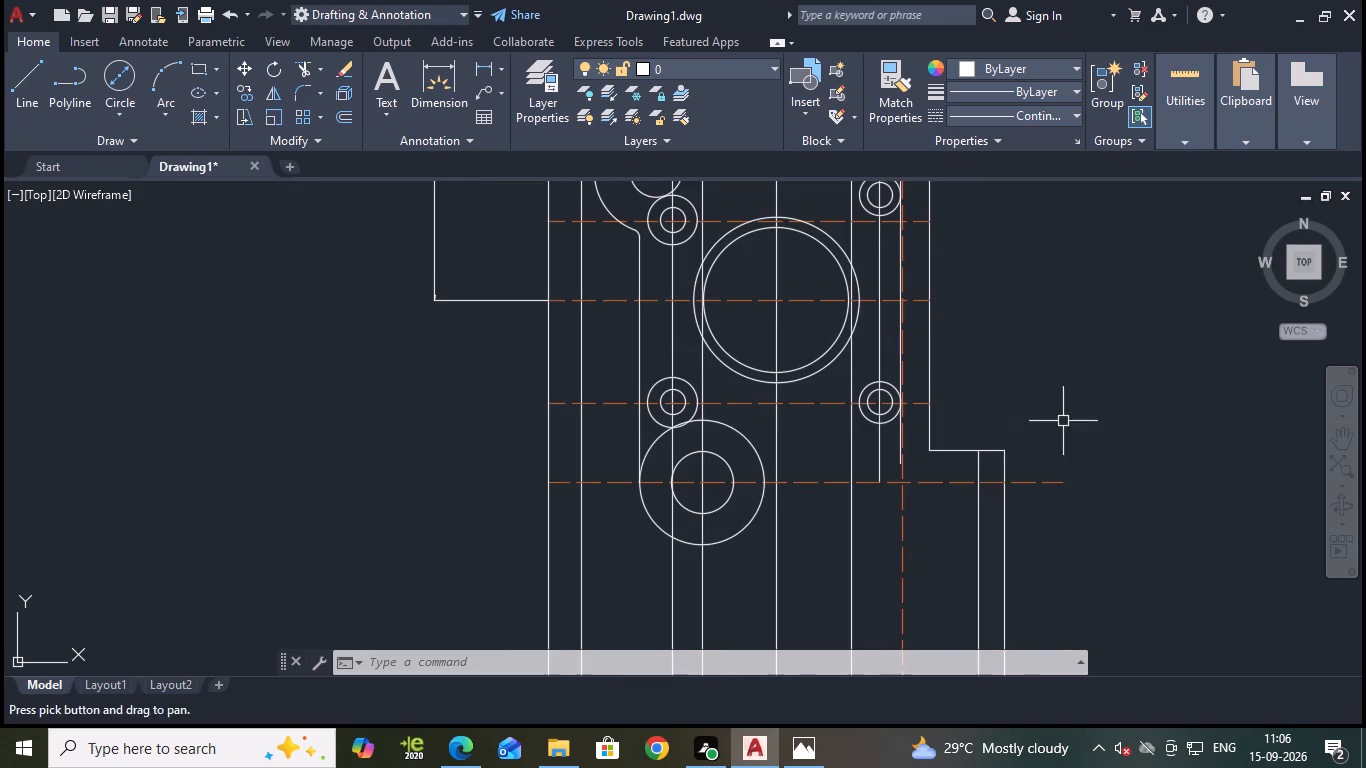
key(Escape)
Offset the dashed horizontal centre line of the large upper concentric circles 149 mm downward.
click(832, 303)
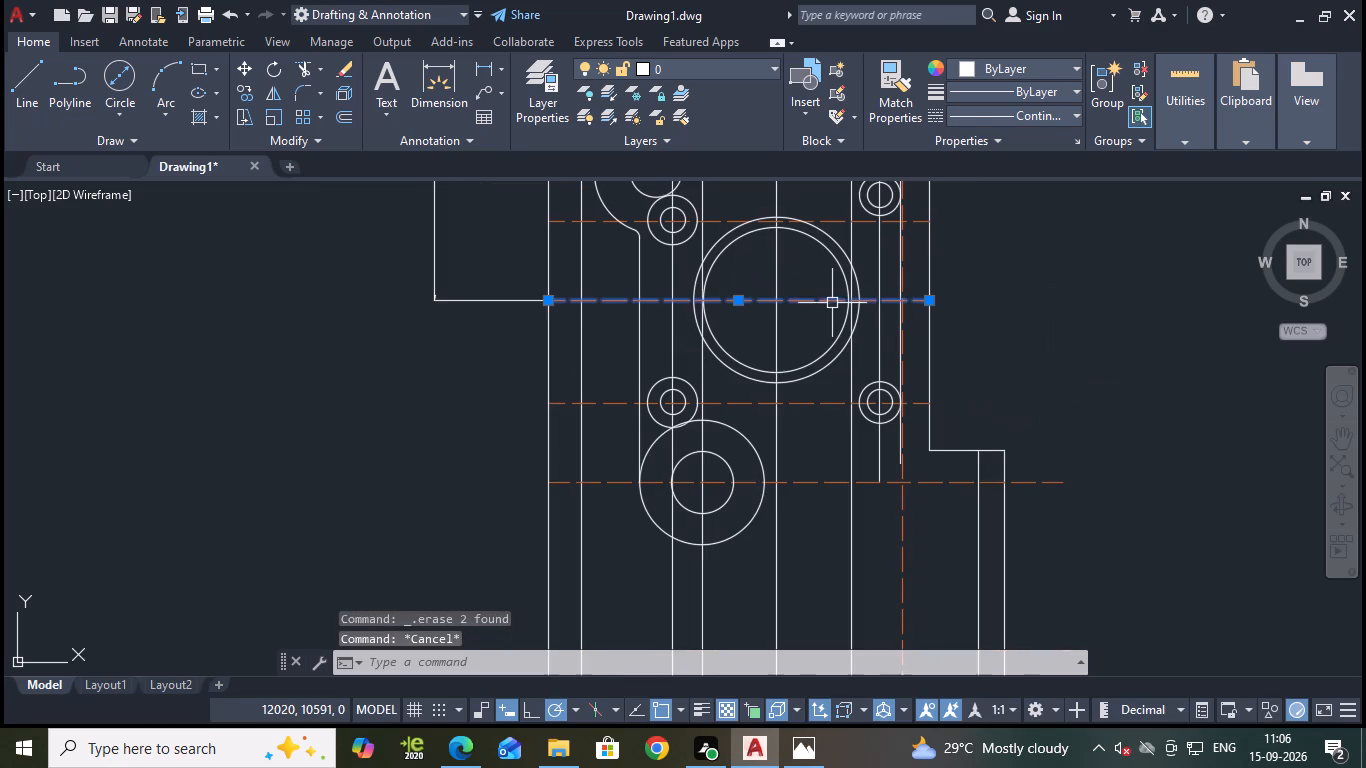
key(o)
key(Return)
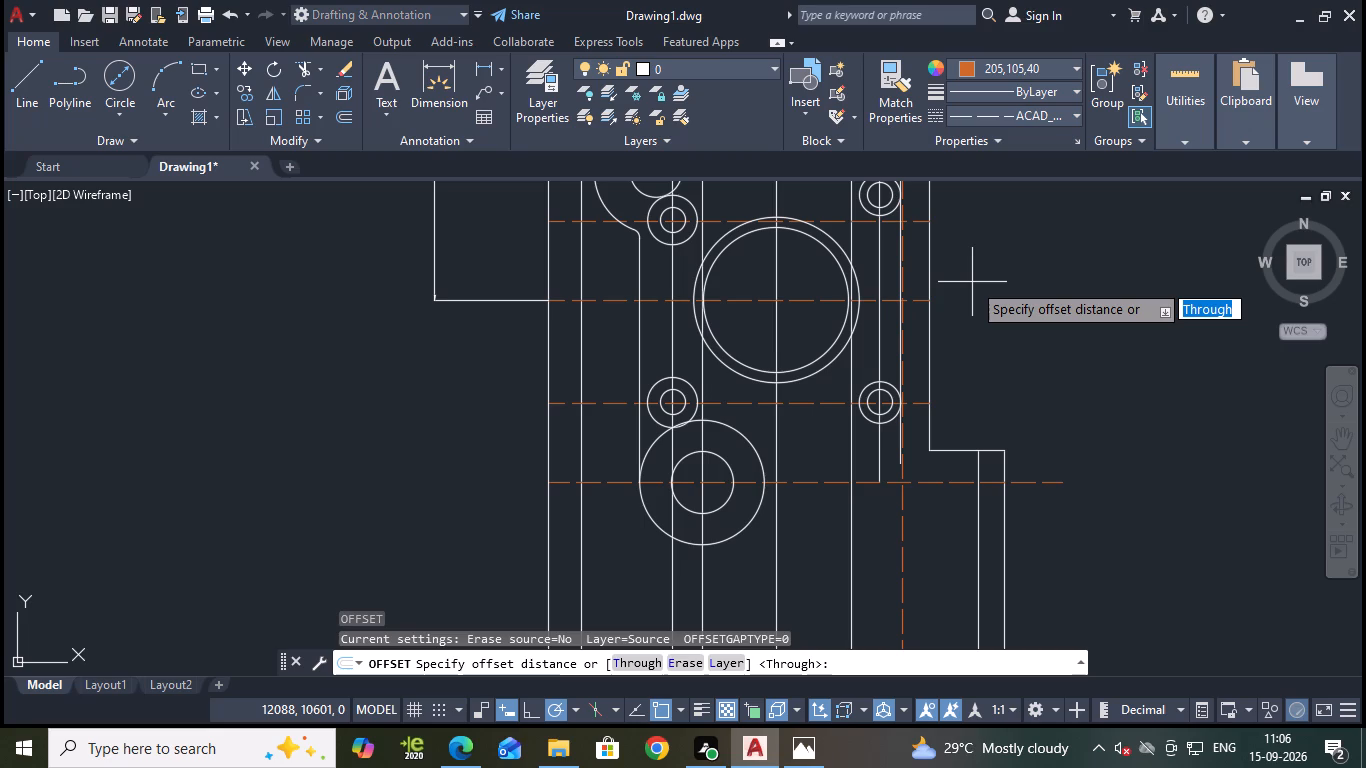
key(Return)
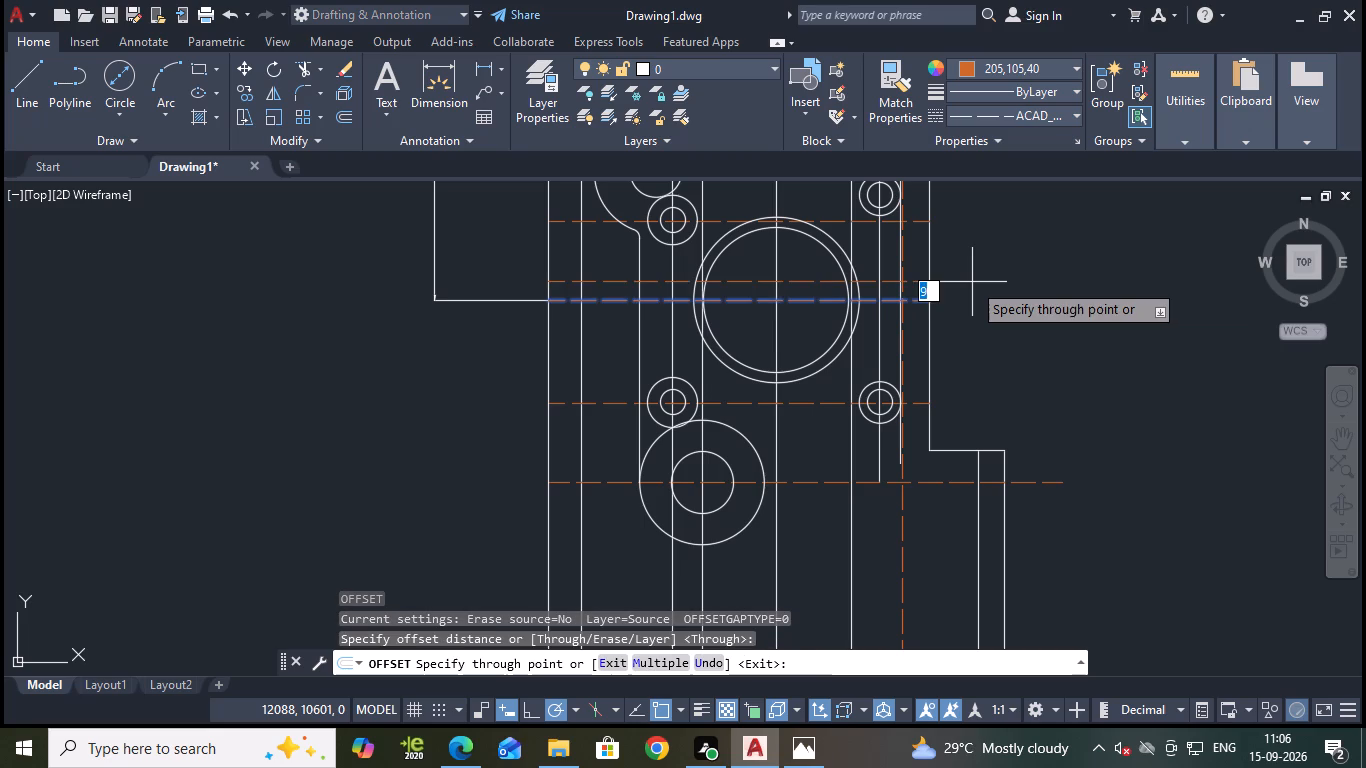
middle_drag(1053, 522, 1076, 406)
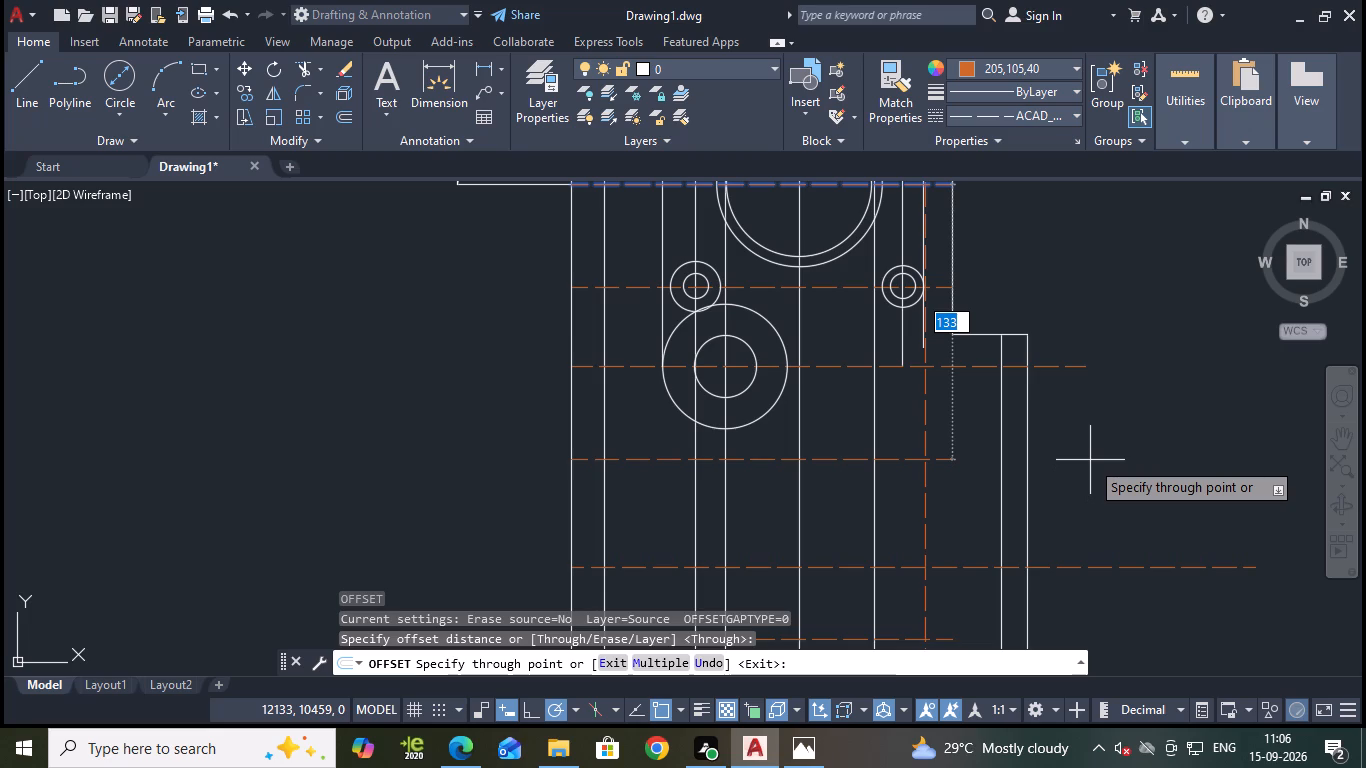
text(149)
key(Return)
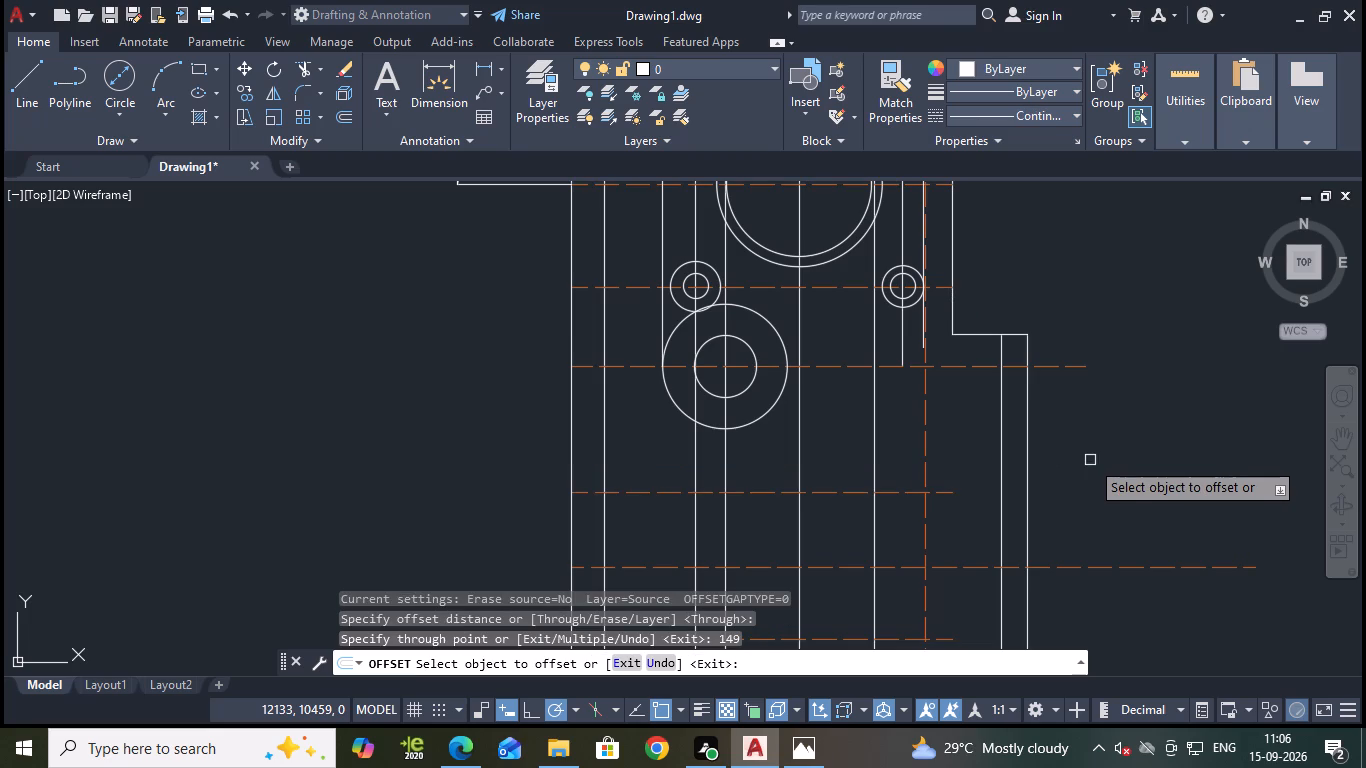
scroll(1084, 466, down, 1)
middle_drag(1102, 389, 1104, 376)
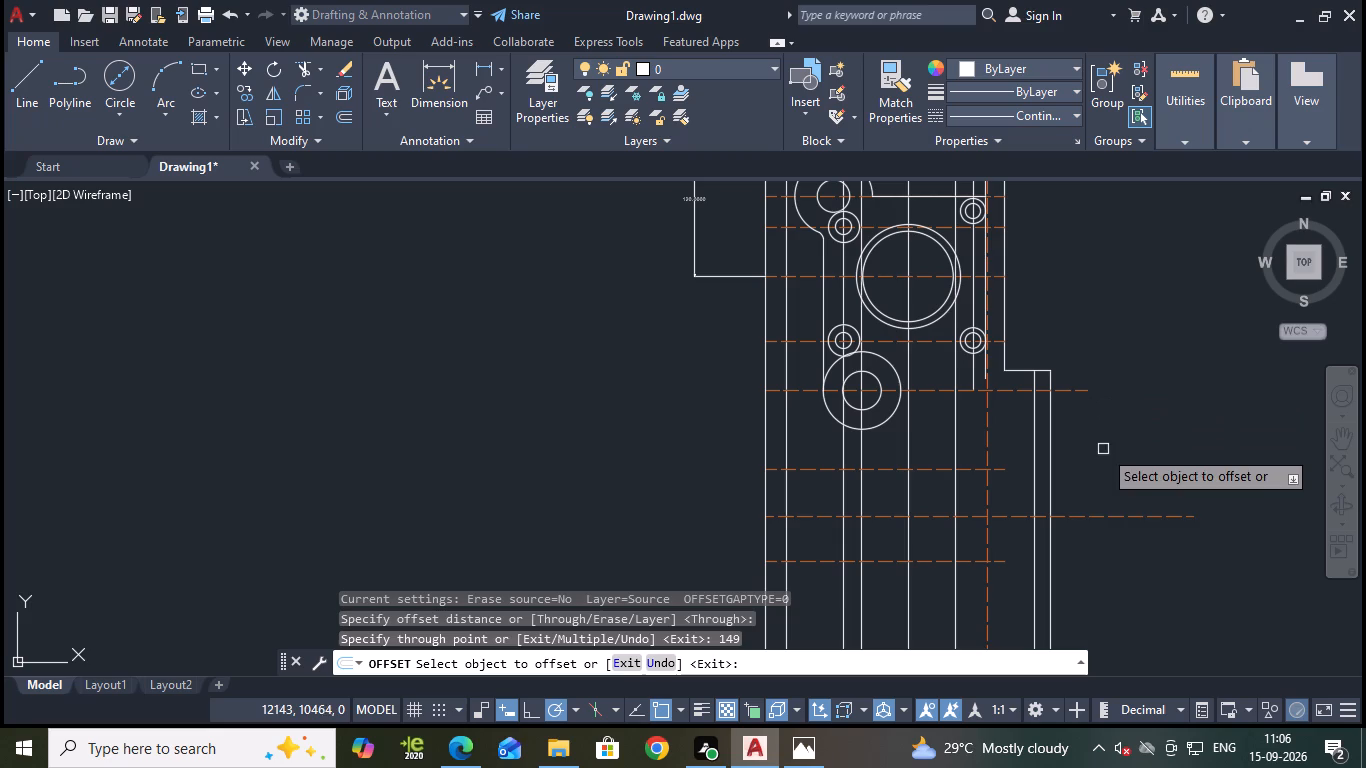
scroll(1100, 489, up, 1)
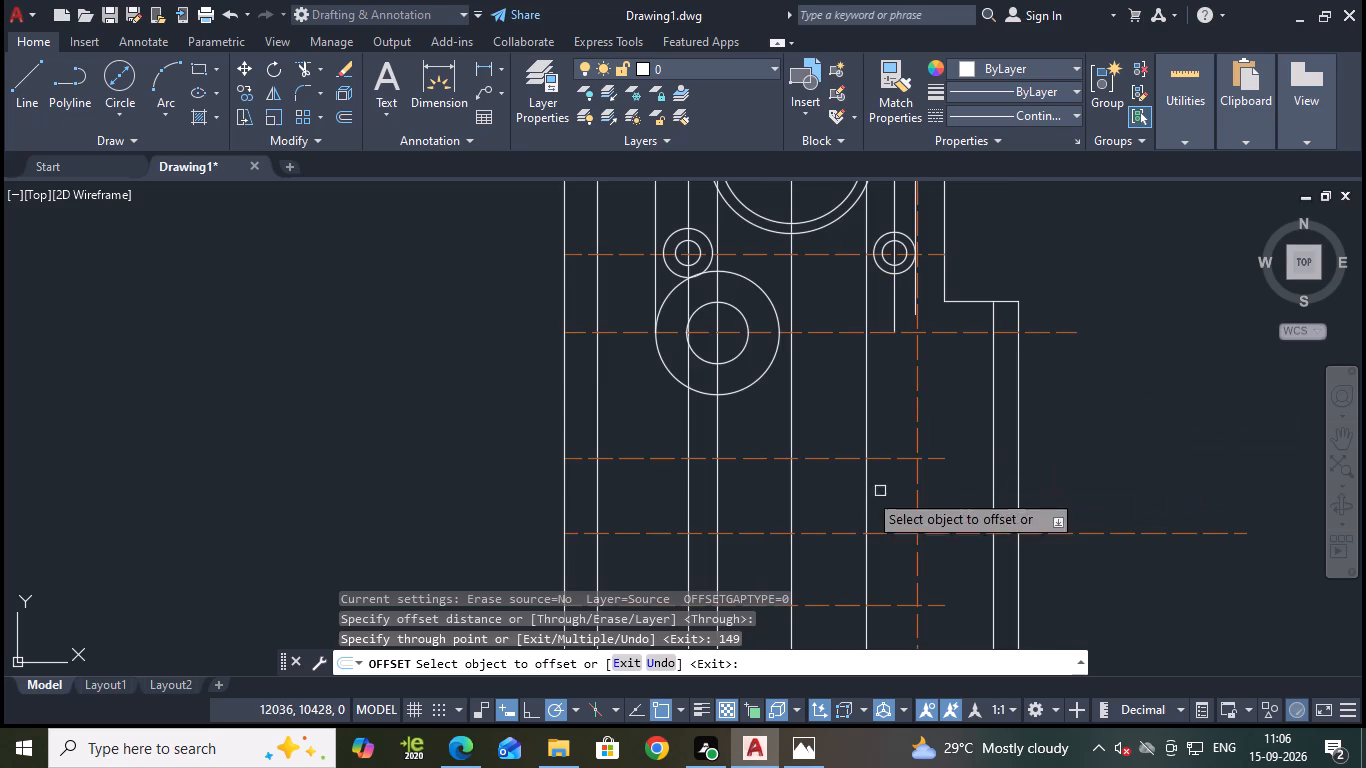
key(Escape)
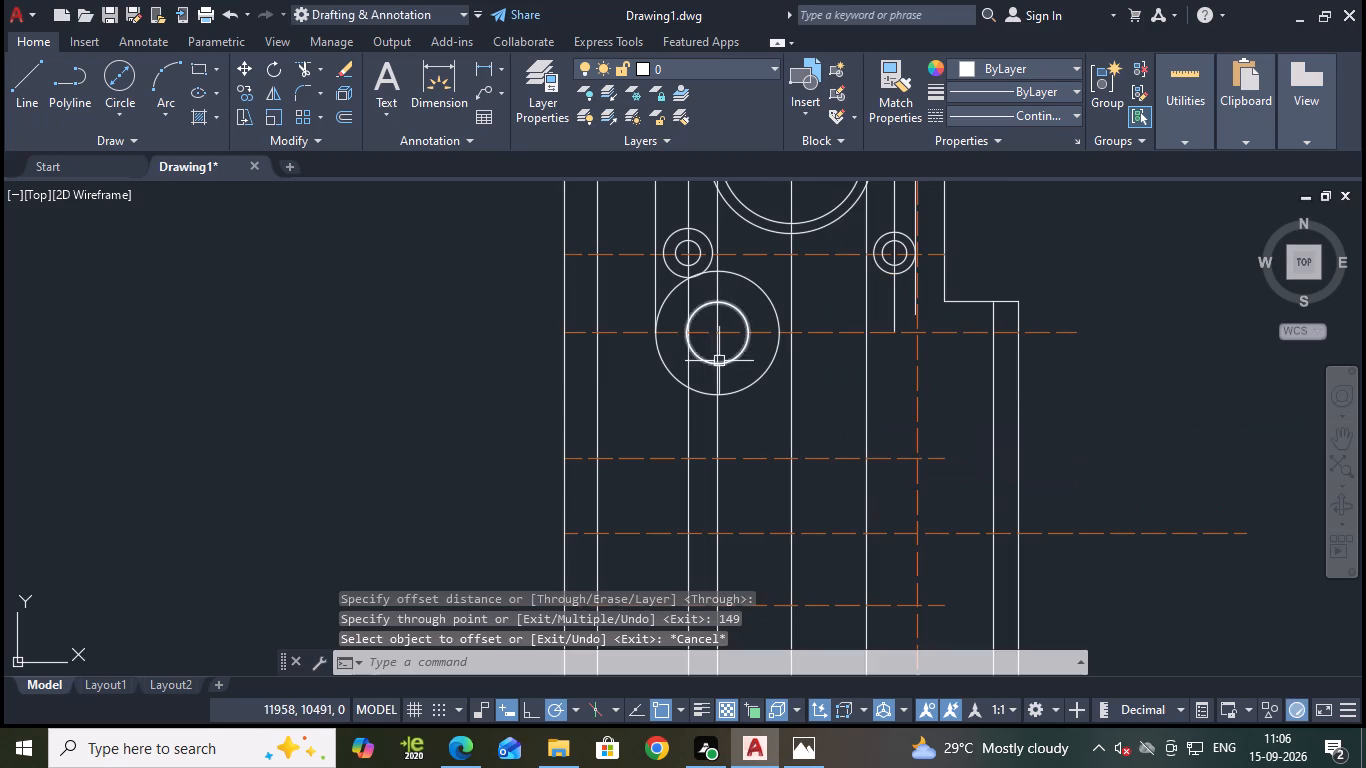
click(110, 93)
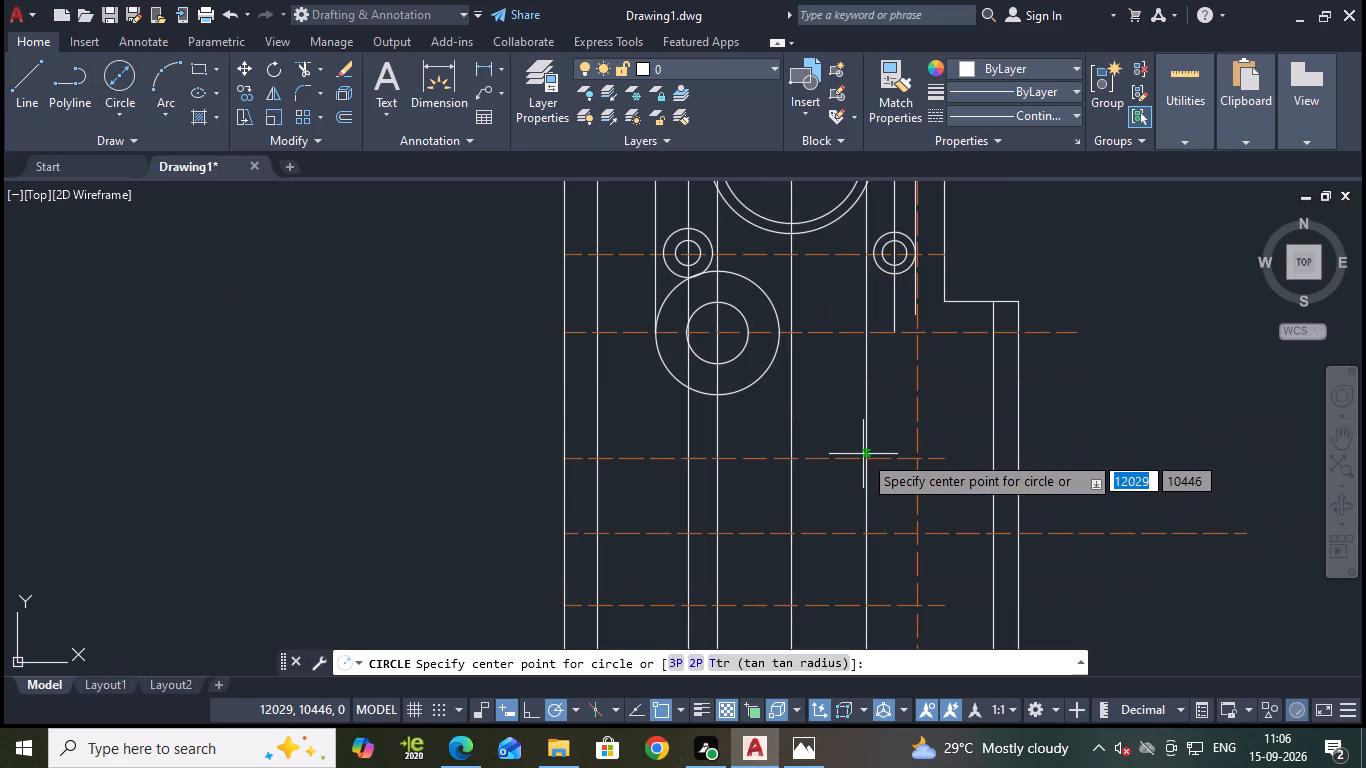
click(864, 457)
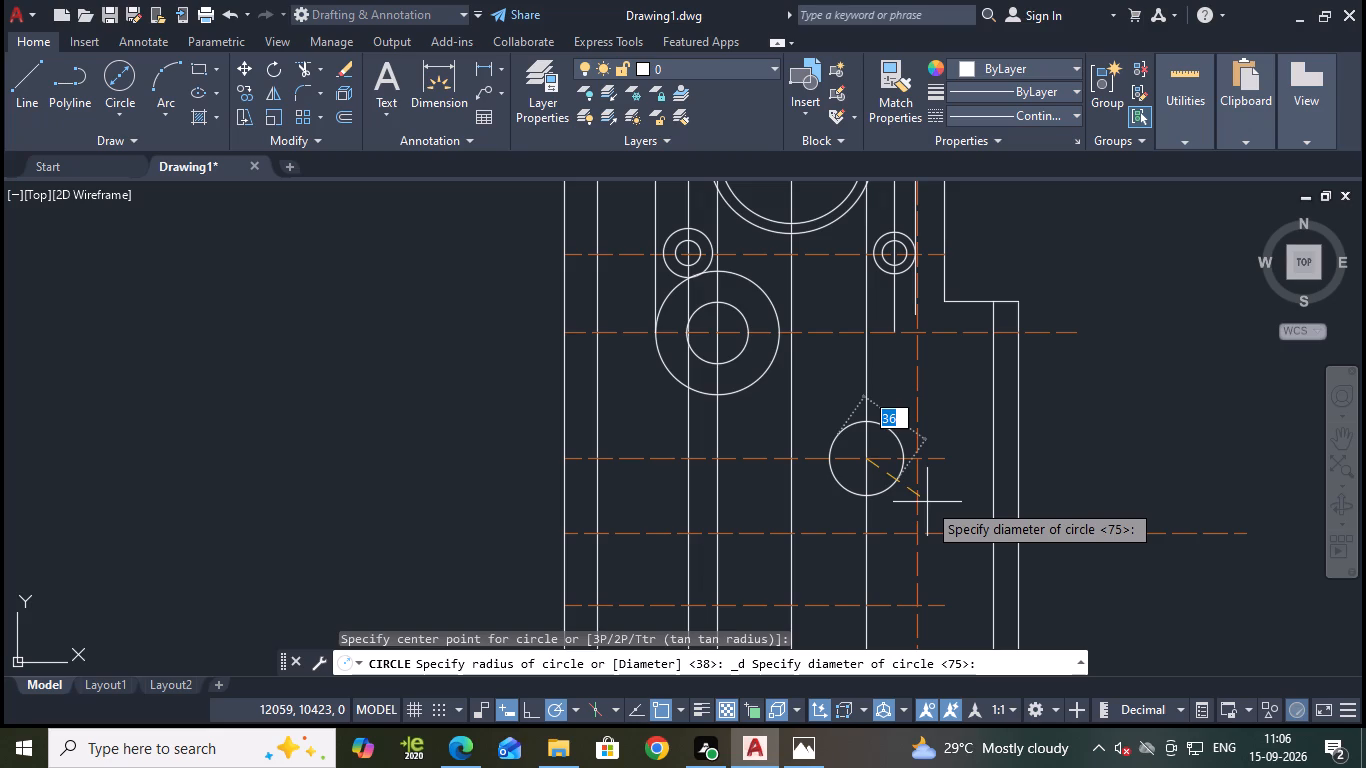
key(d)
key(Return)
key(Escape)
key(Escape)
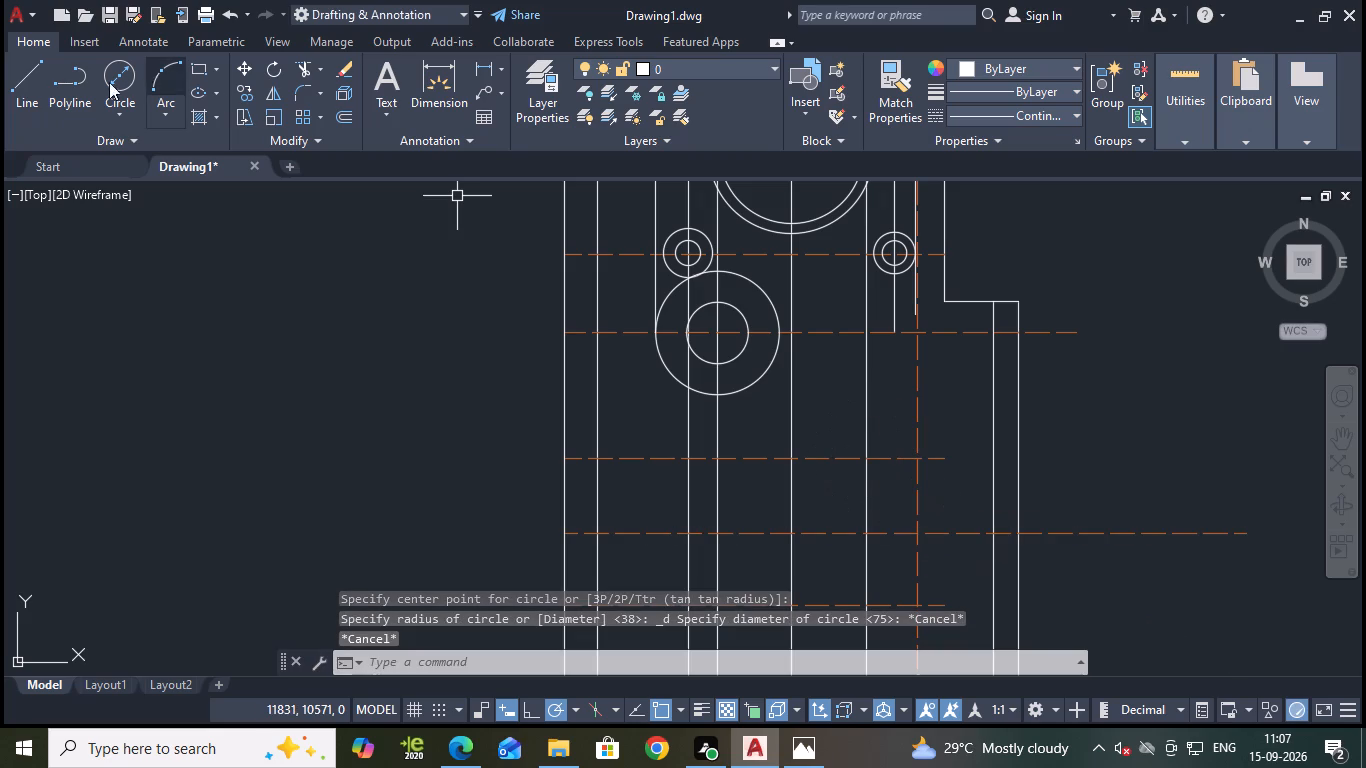
Draw three concentric circles of radius 26.5, 35 and 22.5 mm where the new dashed centre line crosses the vertical line right of the main axis.
click(108, 106)
click(180, 144)
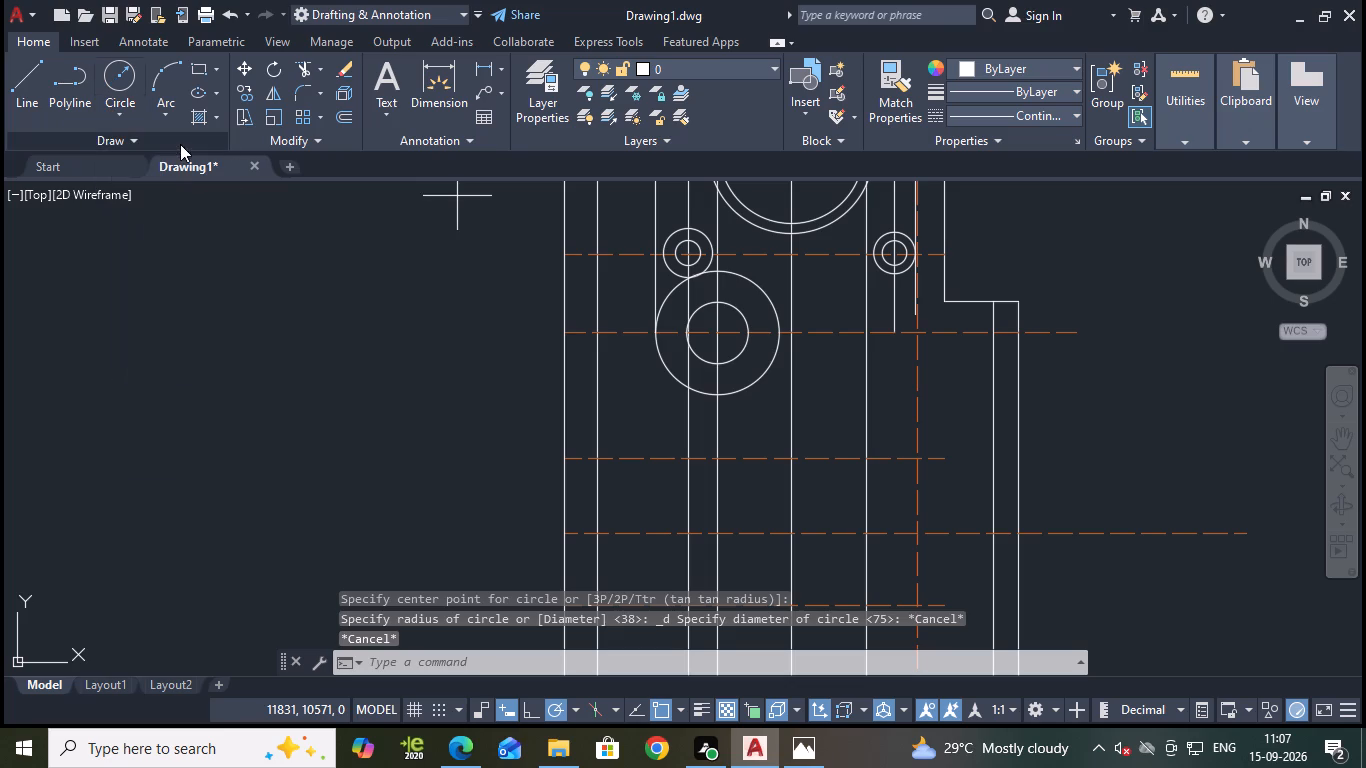
click(864, 459)
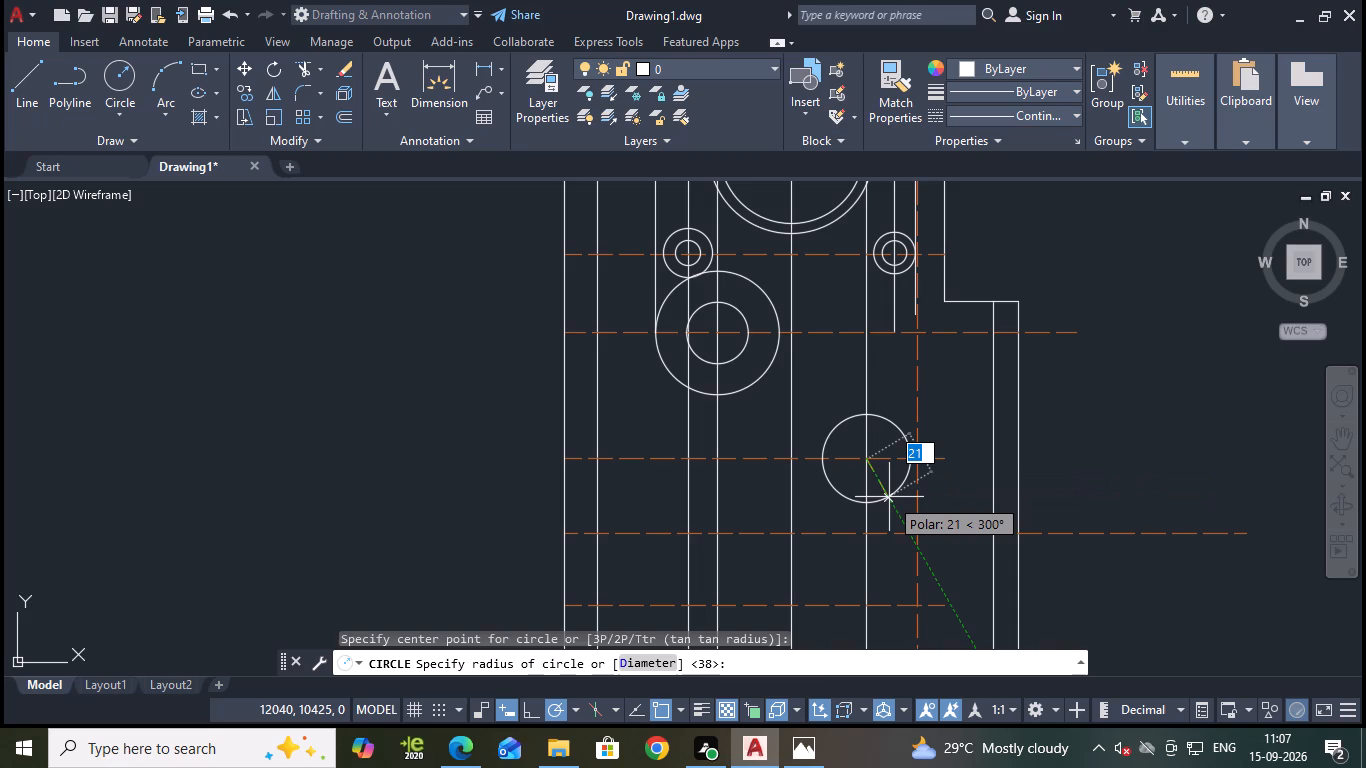
text(26.5)
key(Return)
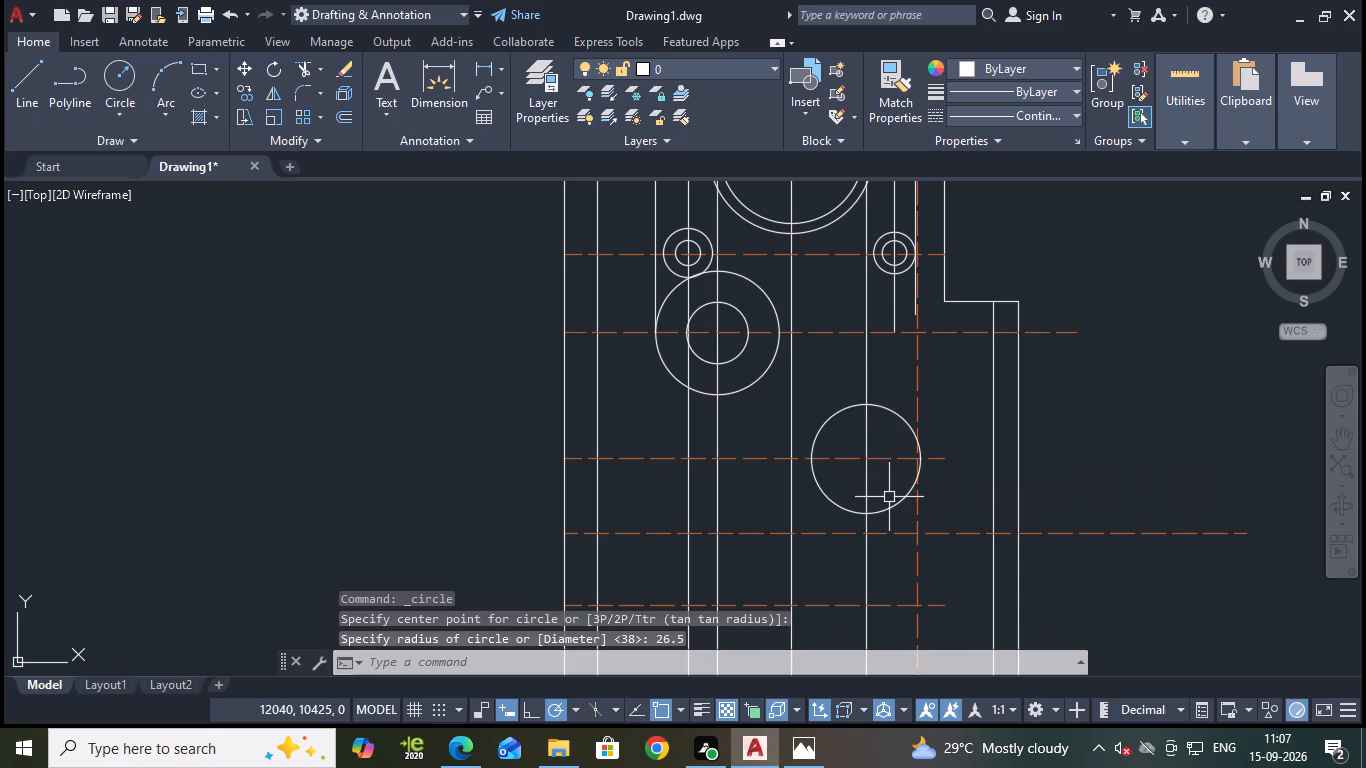
key(space)
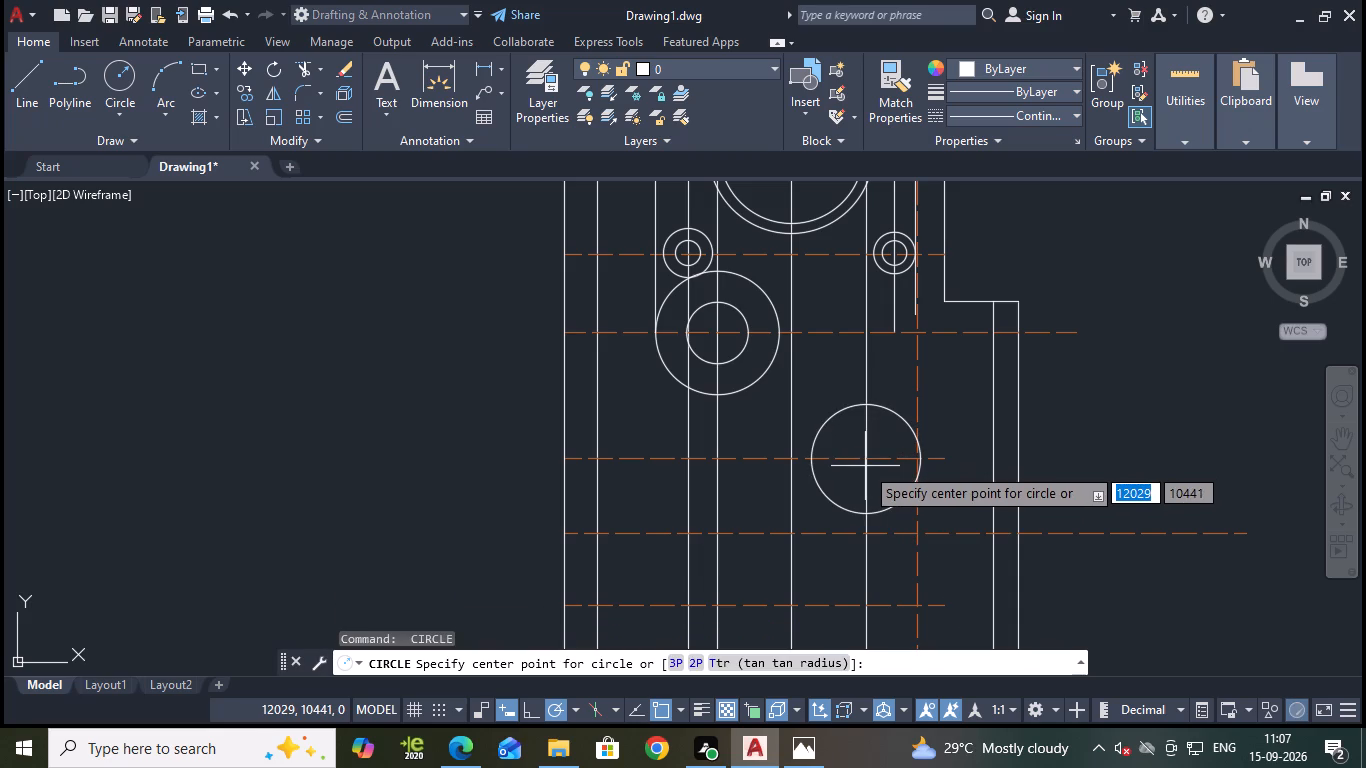
click(865, 460)
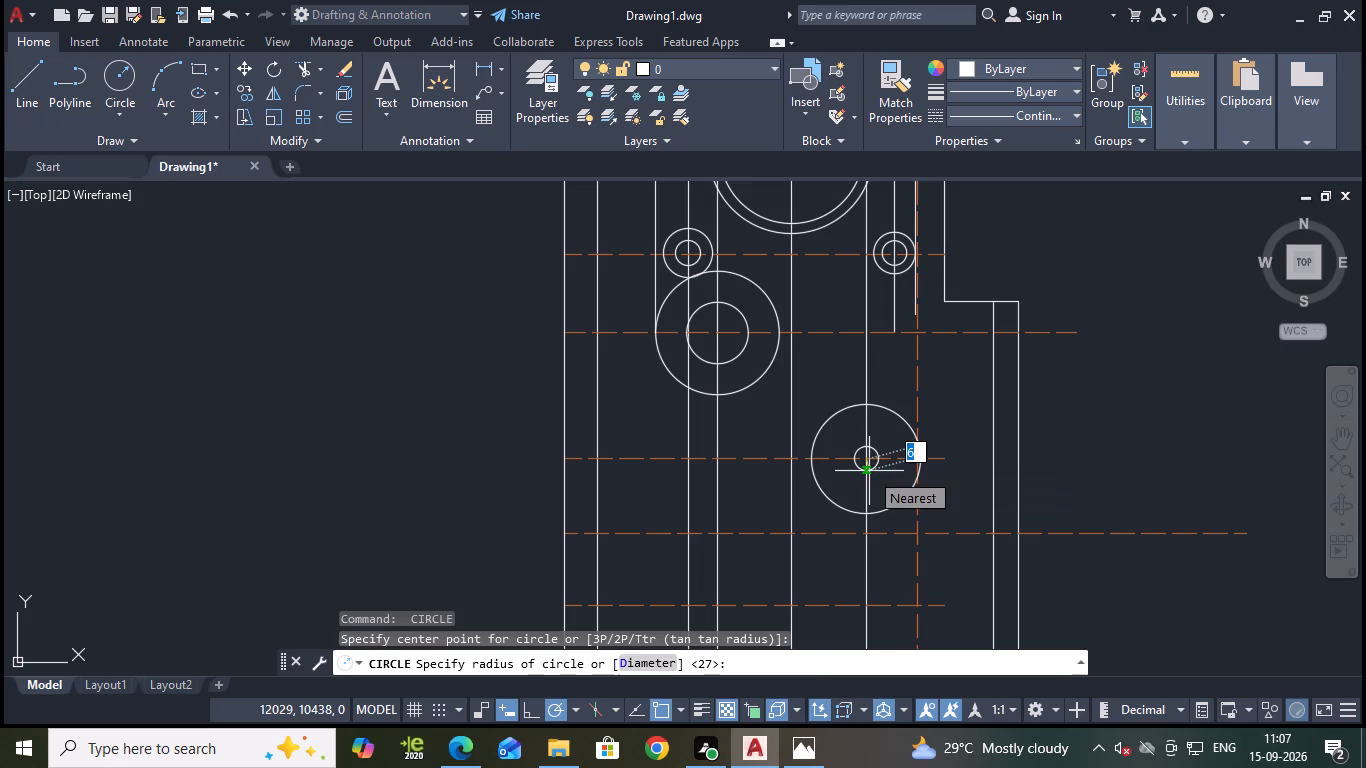
text(35)
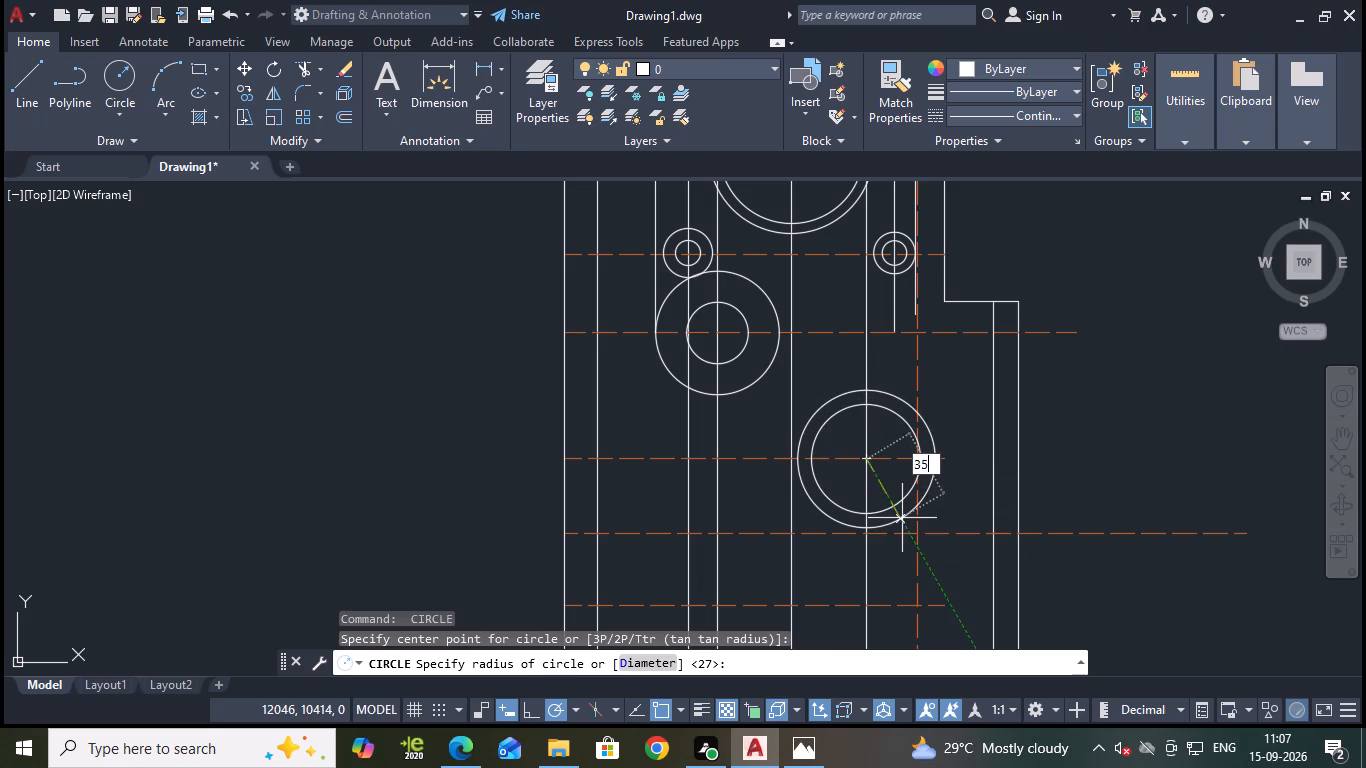
key(Return)
key(space)
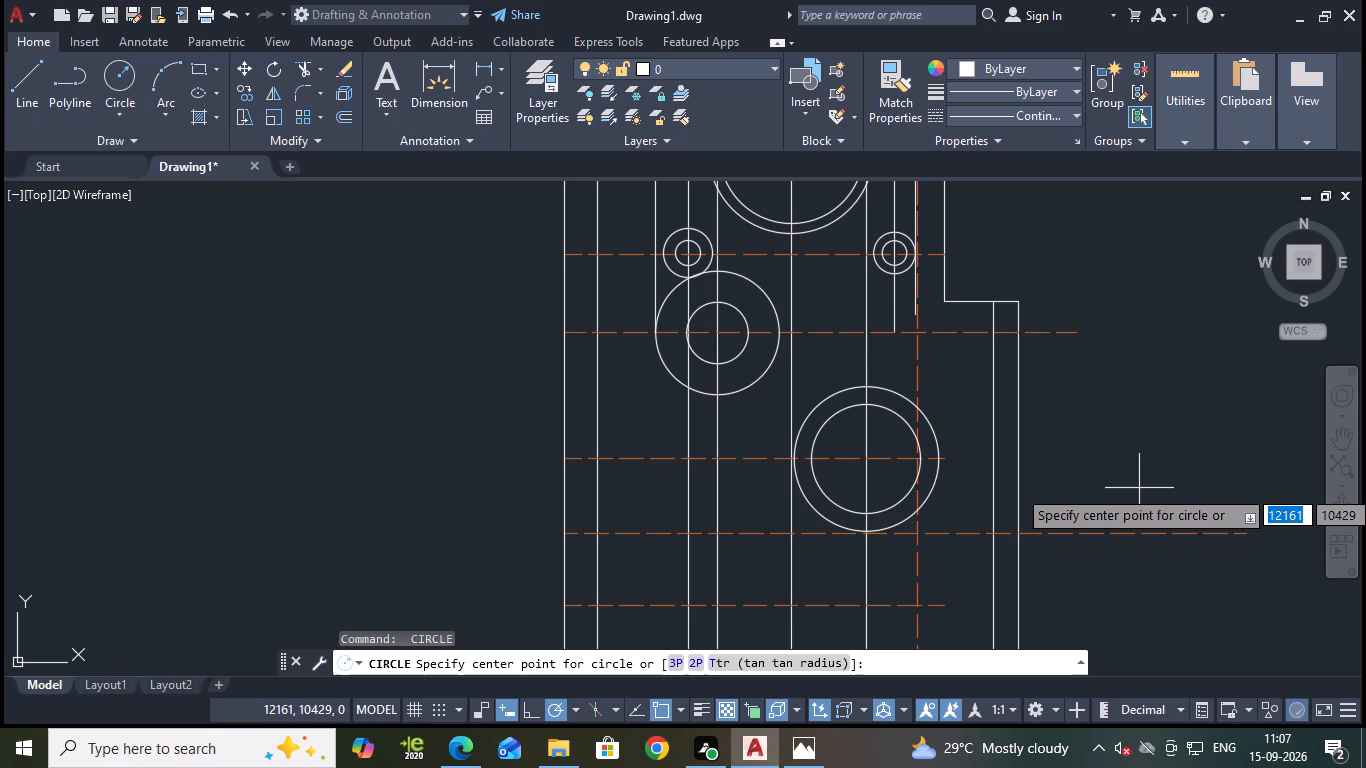
click(869, 459)
text(22.5)
key(Return)
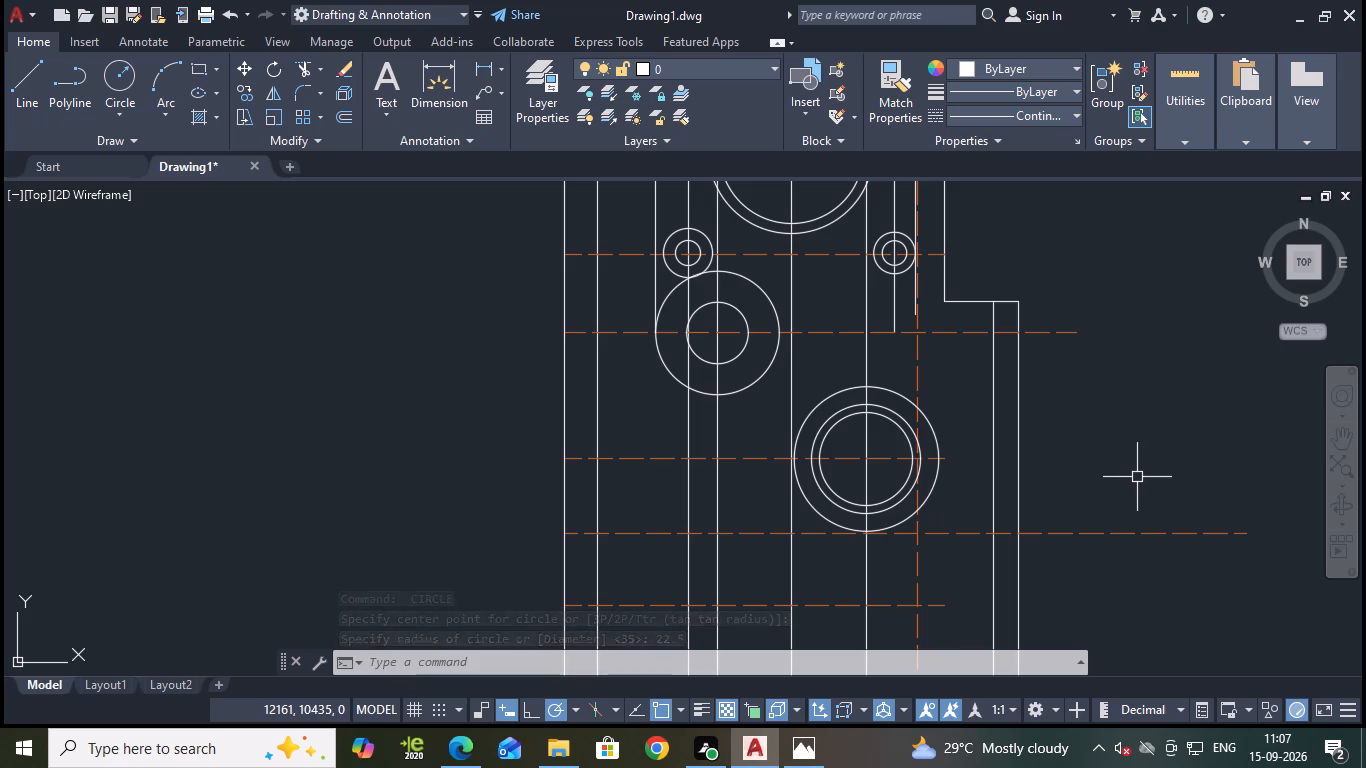
key(Escape)
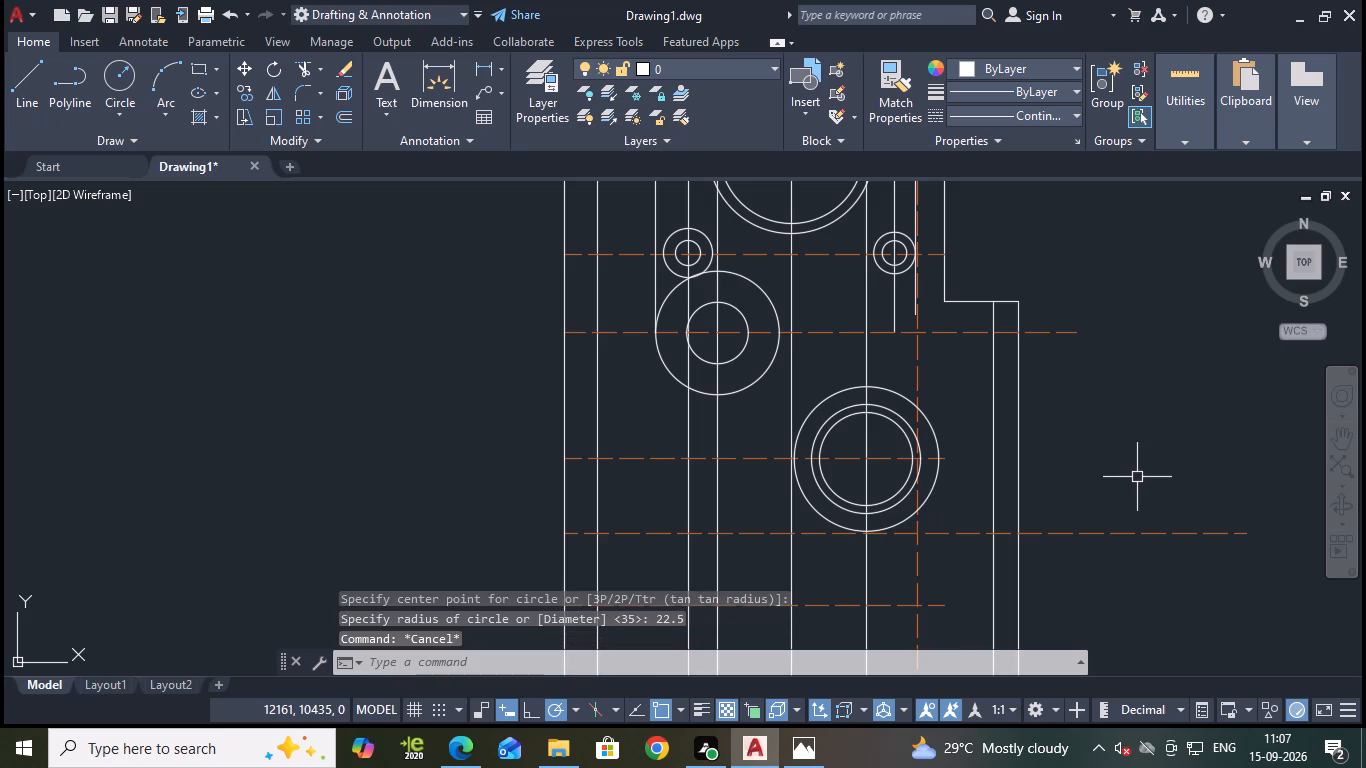
Stretch the right end of the lowest dashed horizontal centre line about 142 mm outward, past the outline's right edge.
middle_drag(1128, 499, 1128, 438)
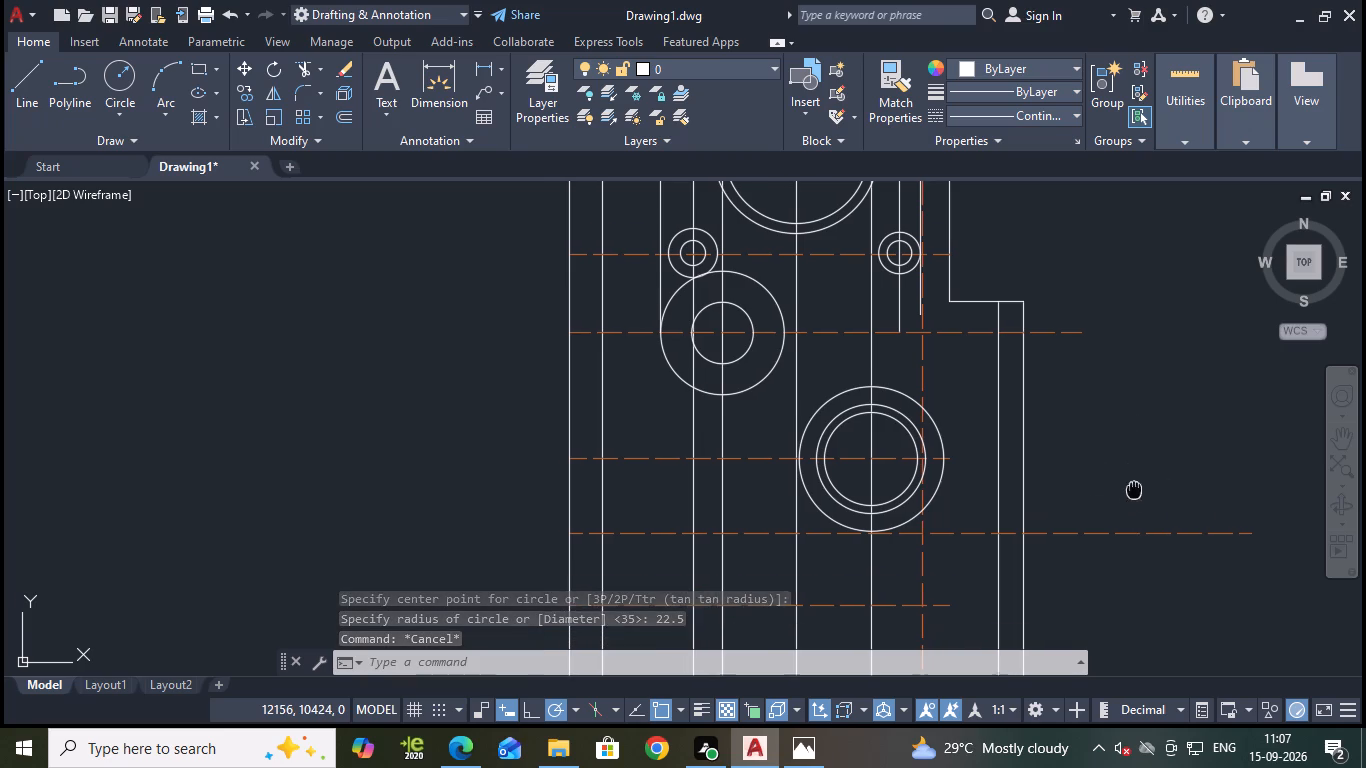
middle_drag(1128, 438, 1114, 377)
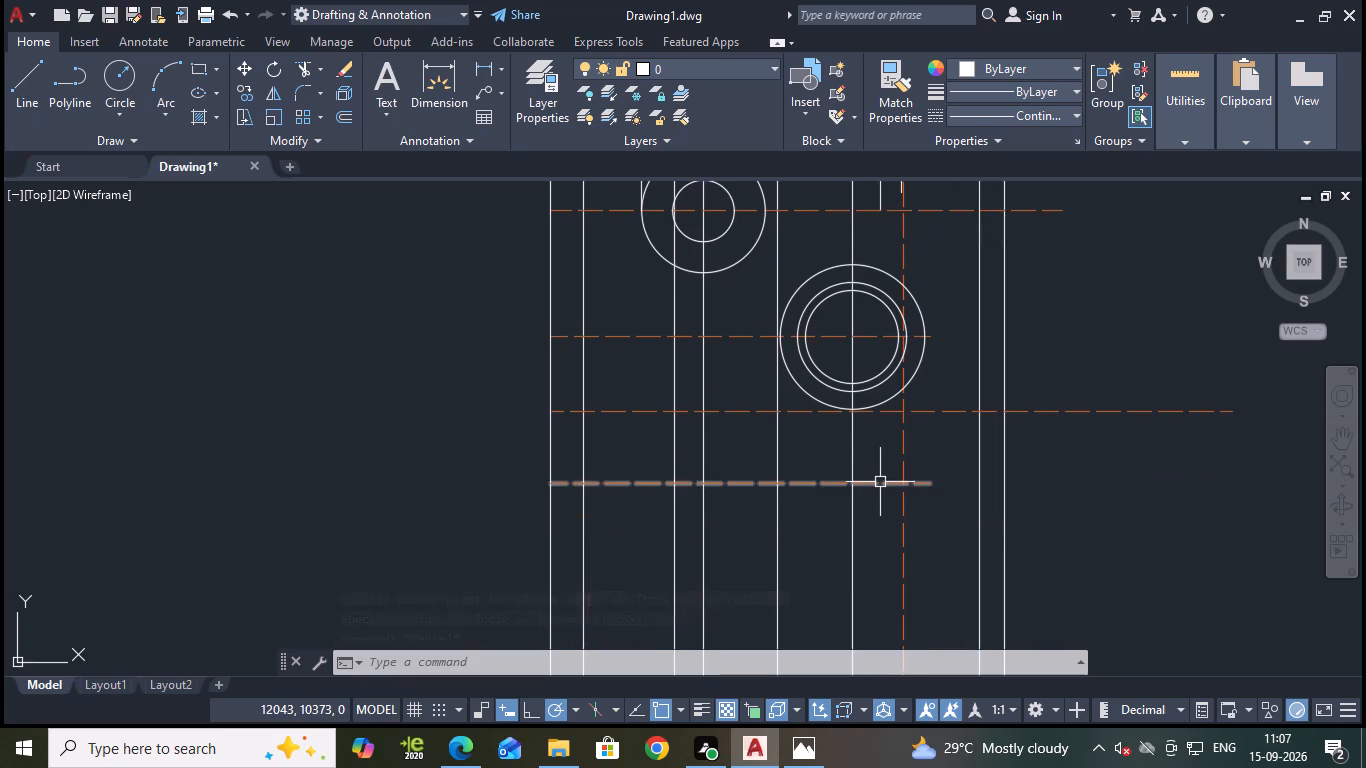
click(880, 483)
click(933, 487)
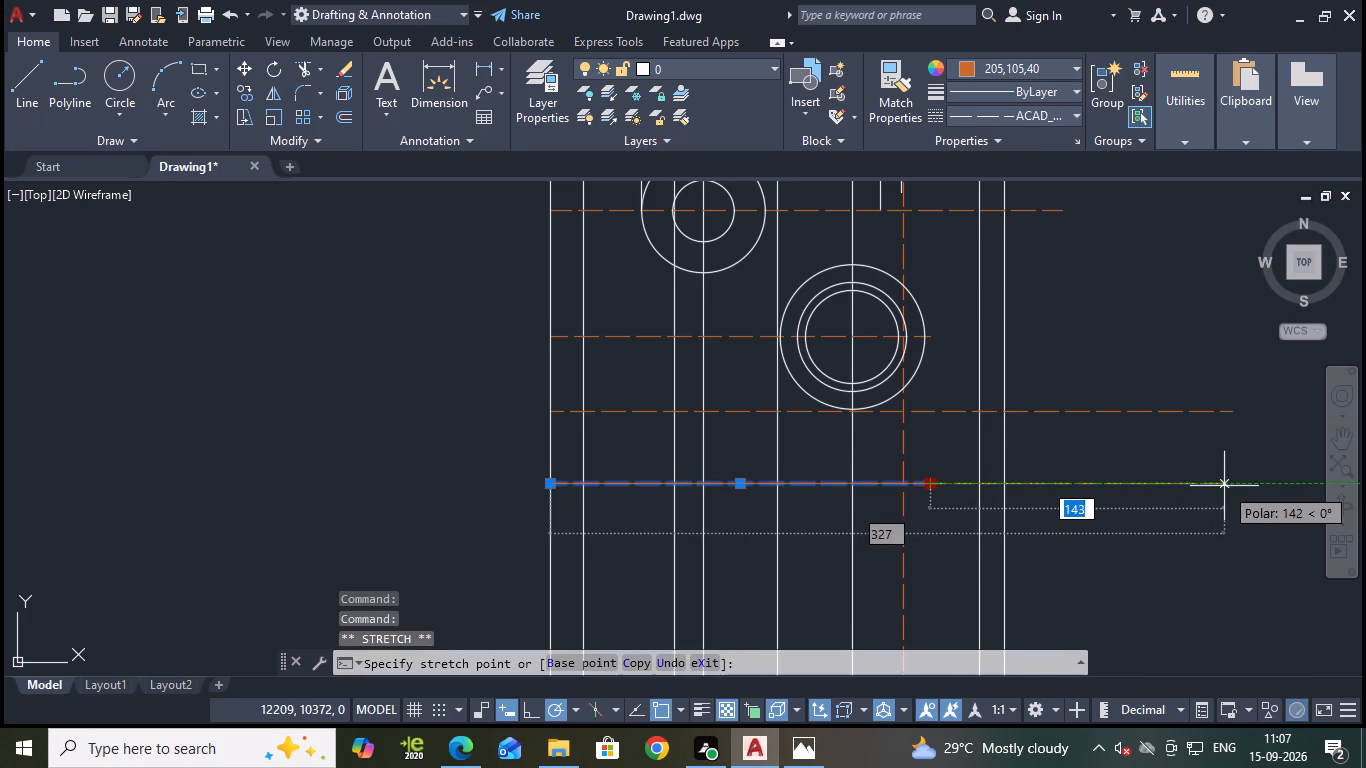
click(1228, 486)
key(Escape)
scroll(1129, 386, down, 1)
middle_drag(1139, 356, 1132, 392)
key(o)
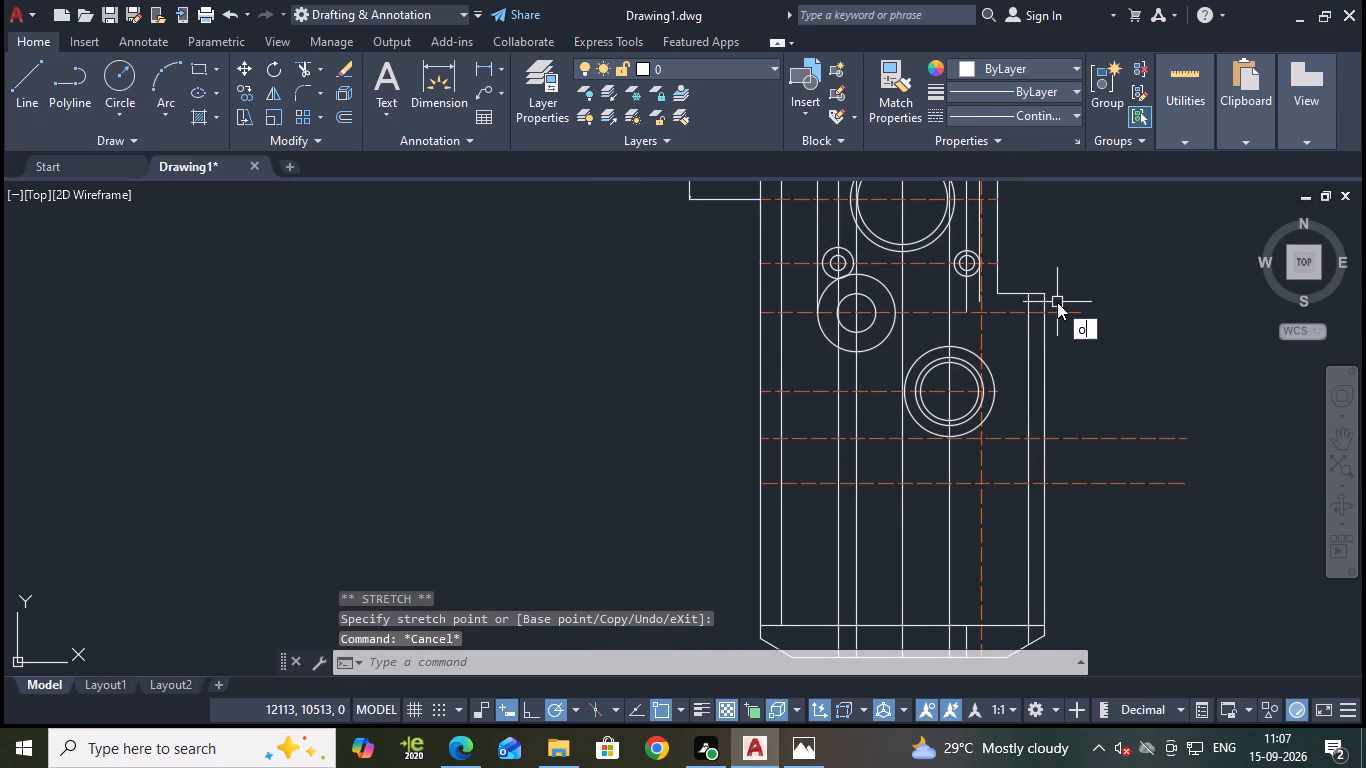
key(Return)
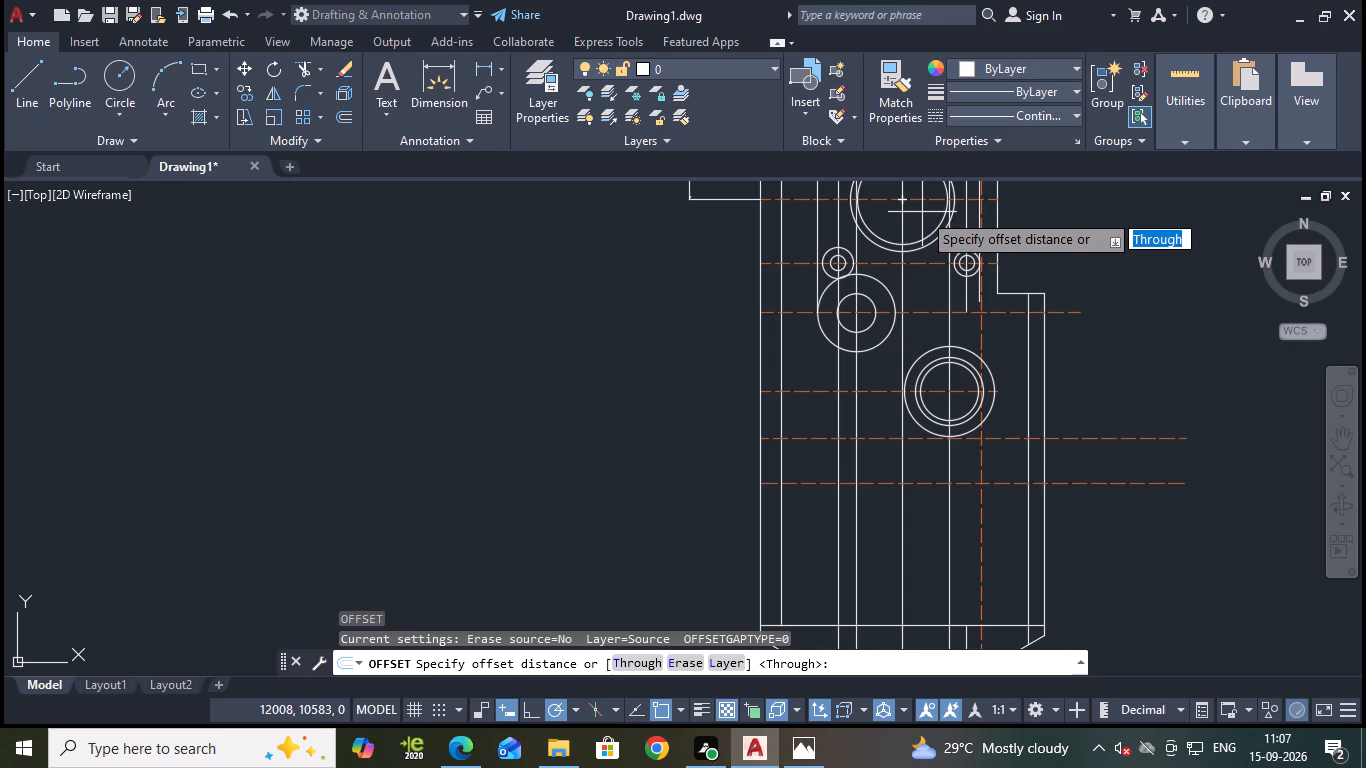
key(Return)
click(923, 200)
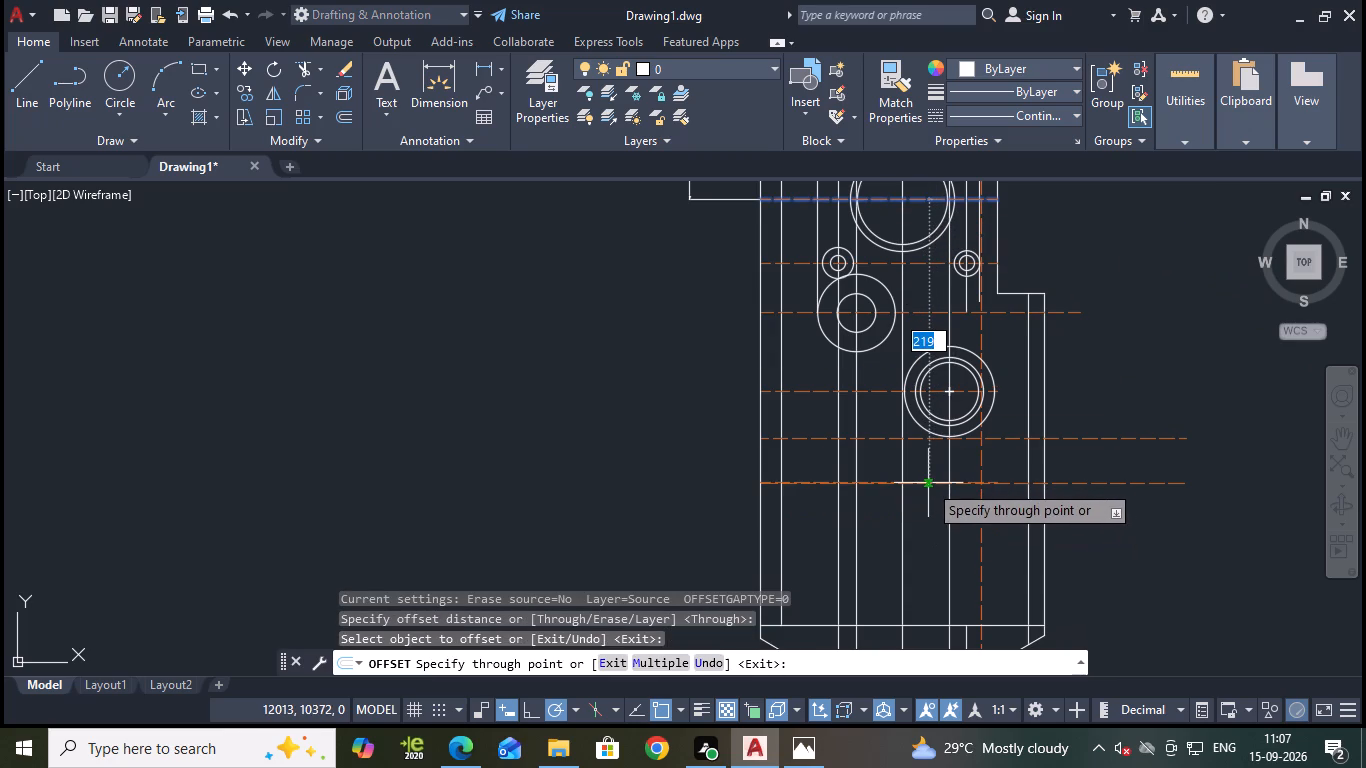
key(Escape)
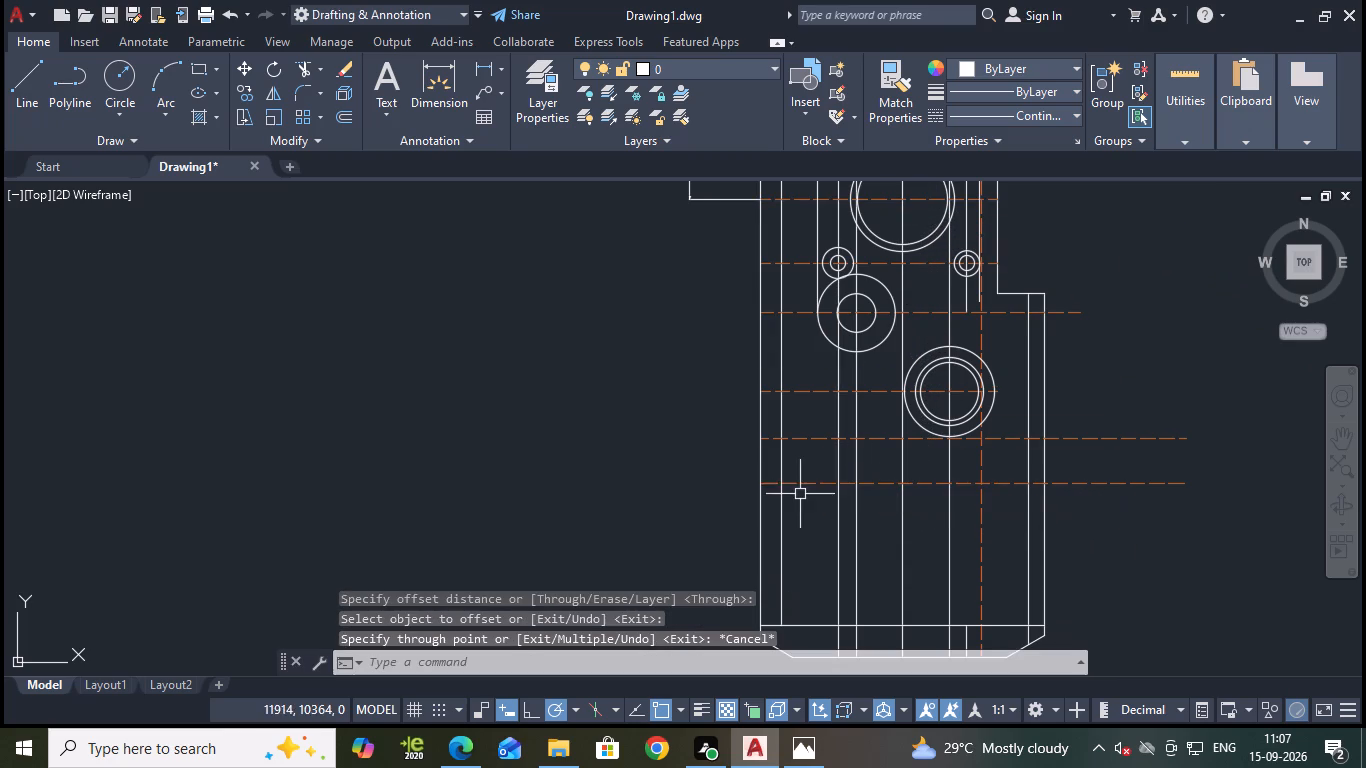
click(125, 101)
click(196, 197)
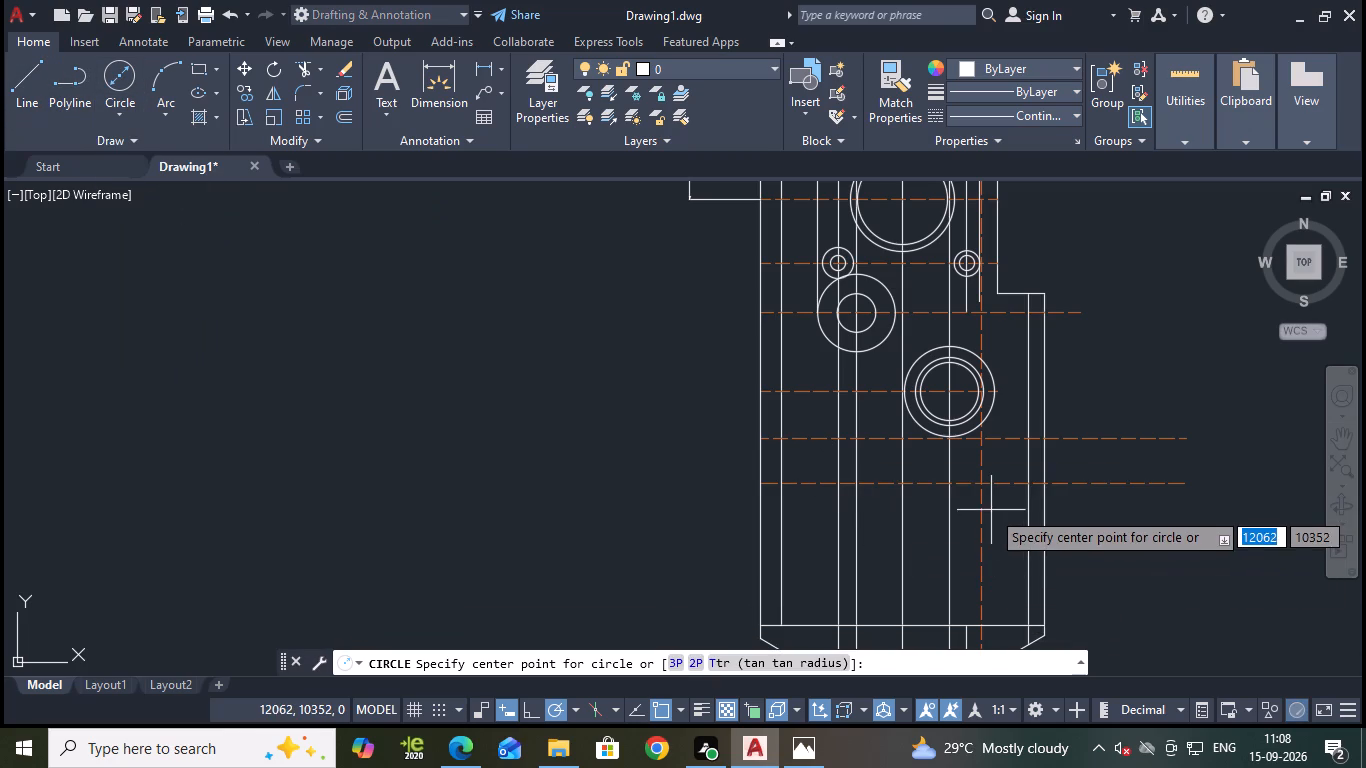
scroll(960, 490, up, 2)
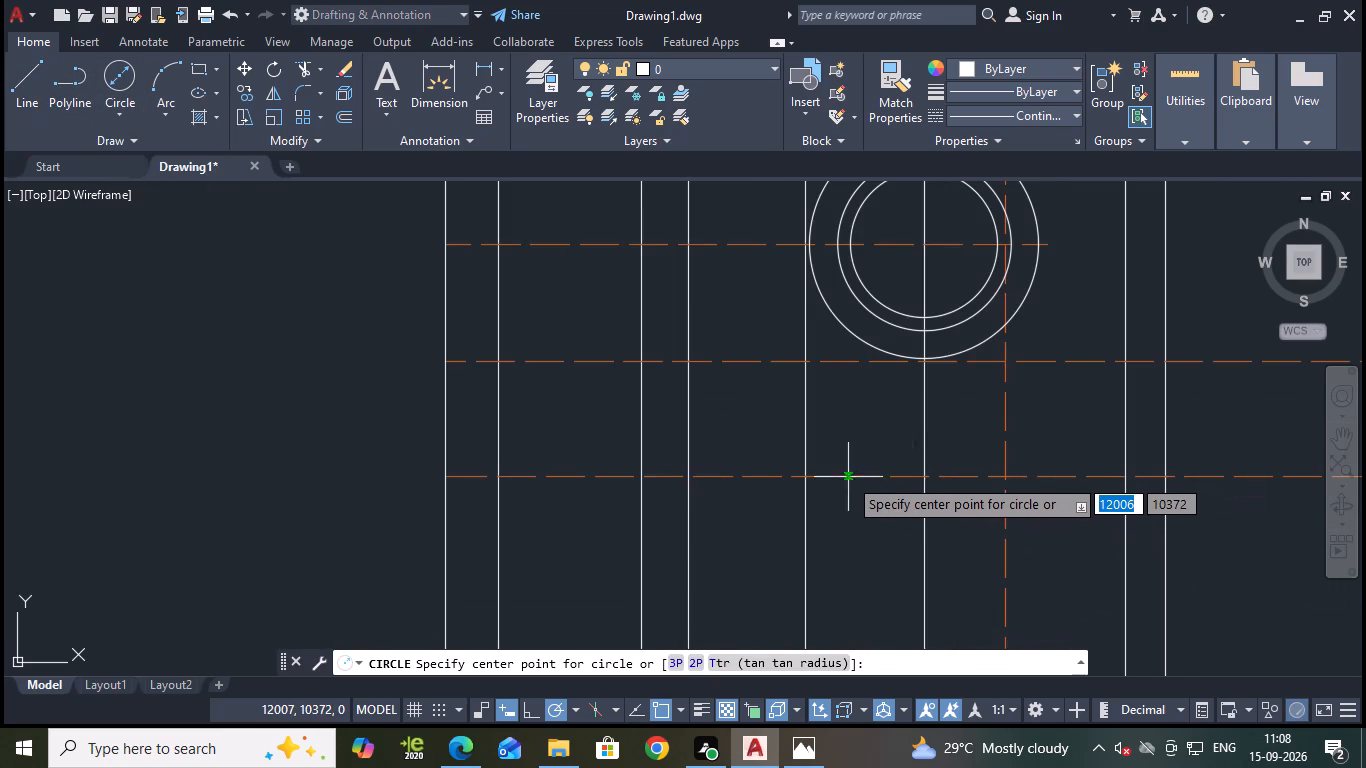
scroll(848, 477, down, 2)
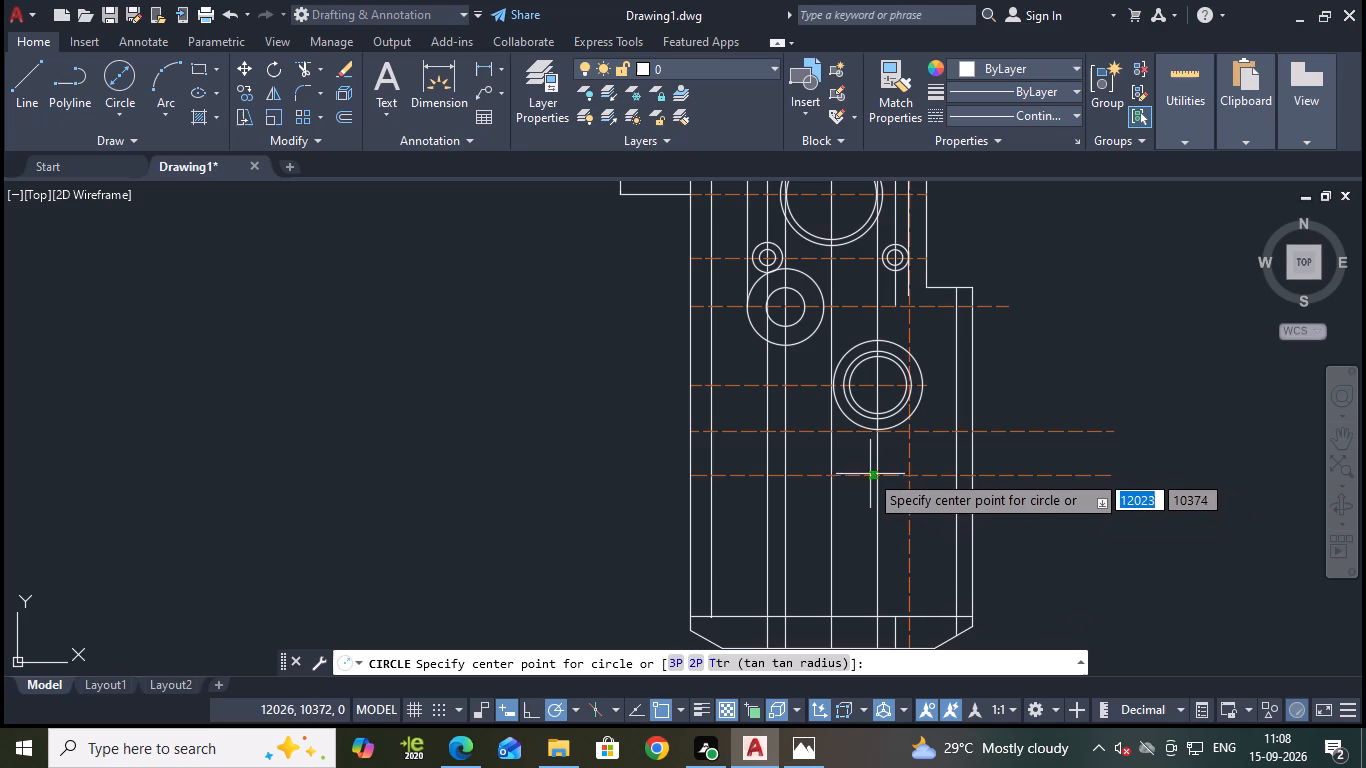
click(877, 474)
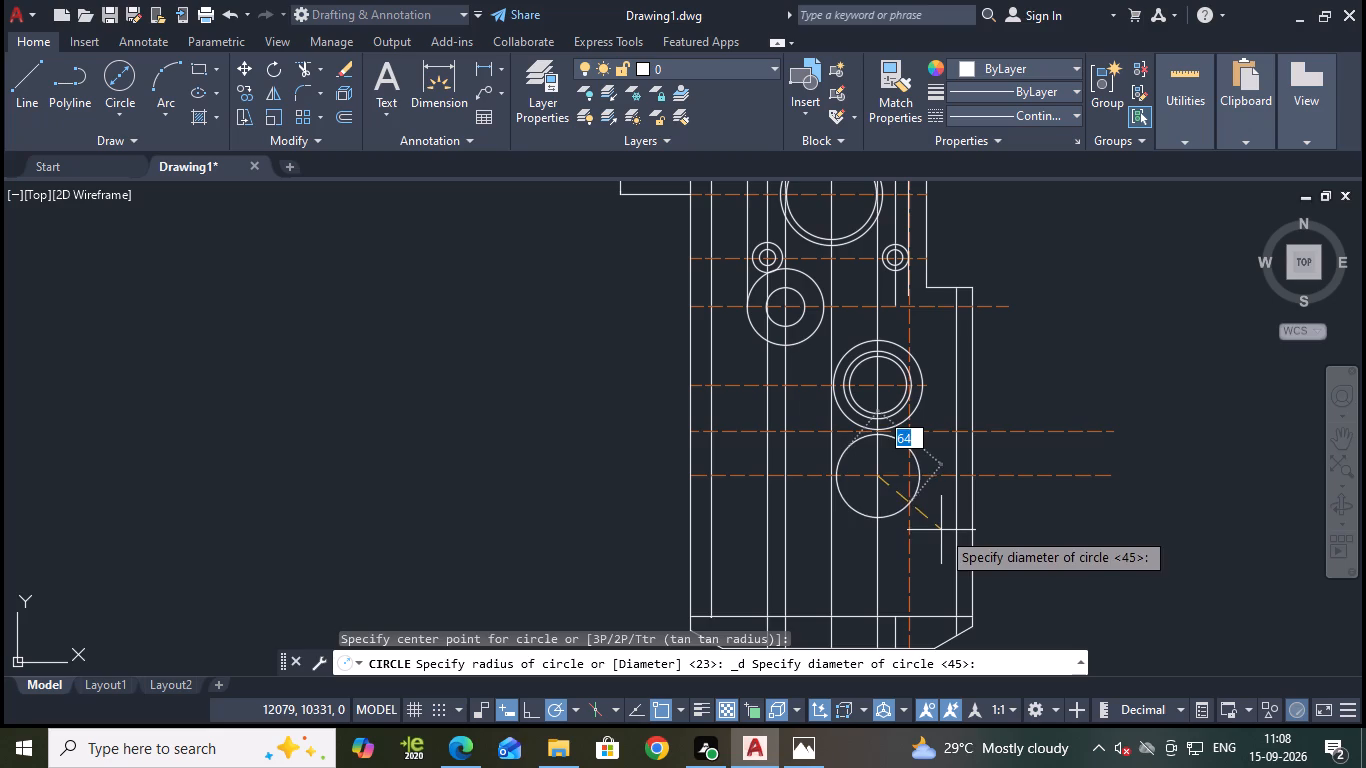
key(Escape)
Draw concentric circles of diameter 100 and 75 mm where the lowest dashed centre line crosses the large upper circles' vertical axis.
key(space)
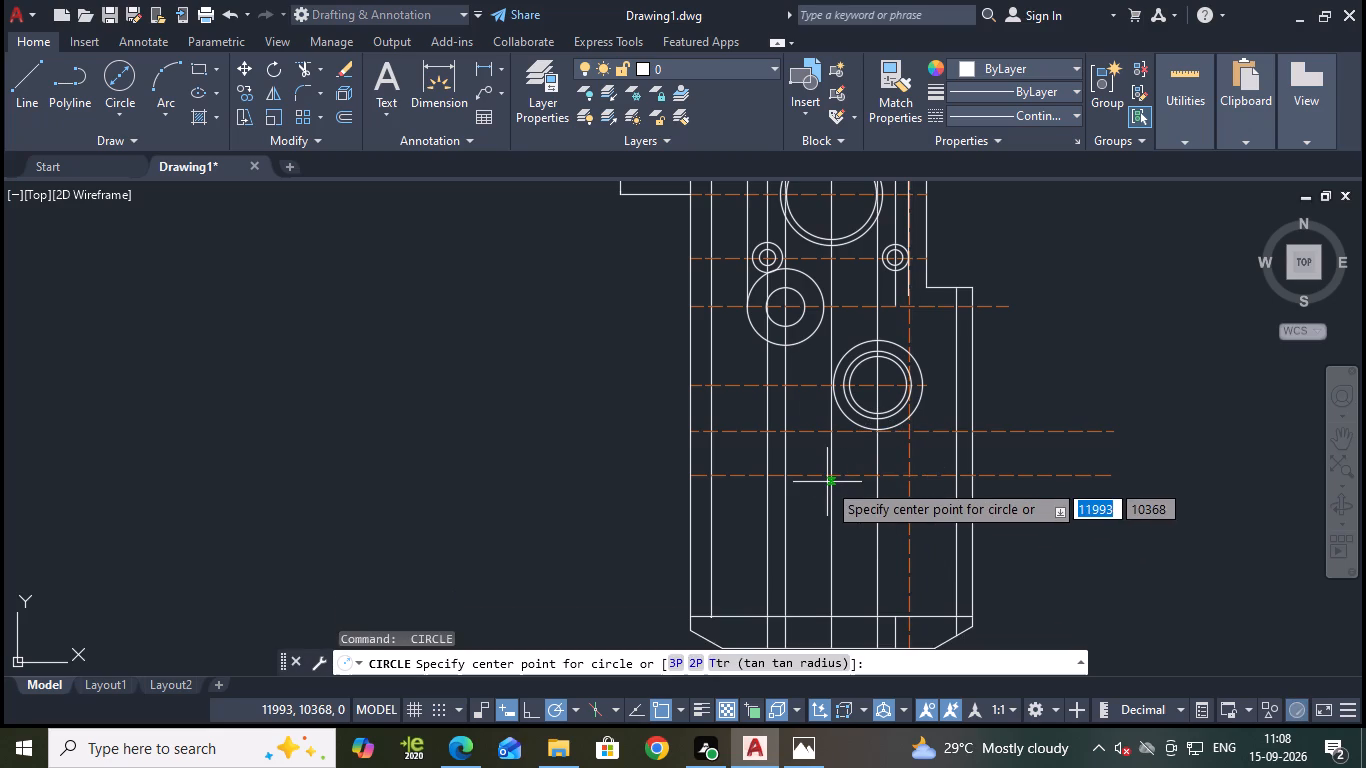
click(829, 475)
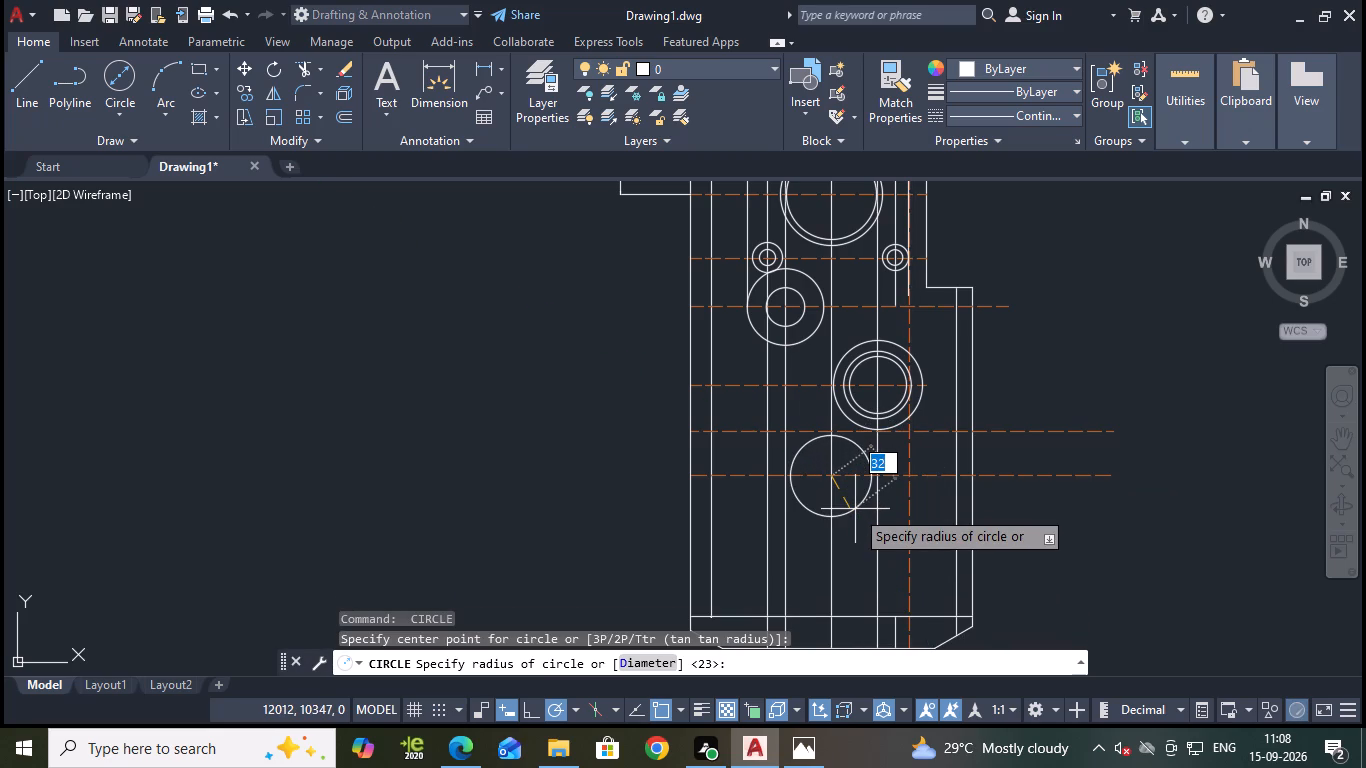
key(d)
key(Return)
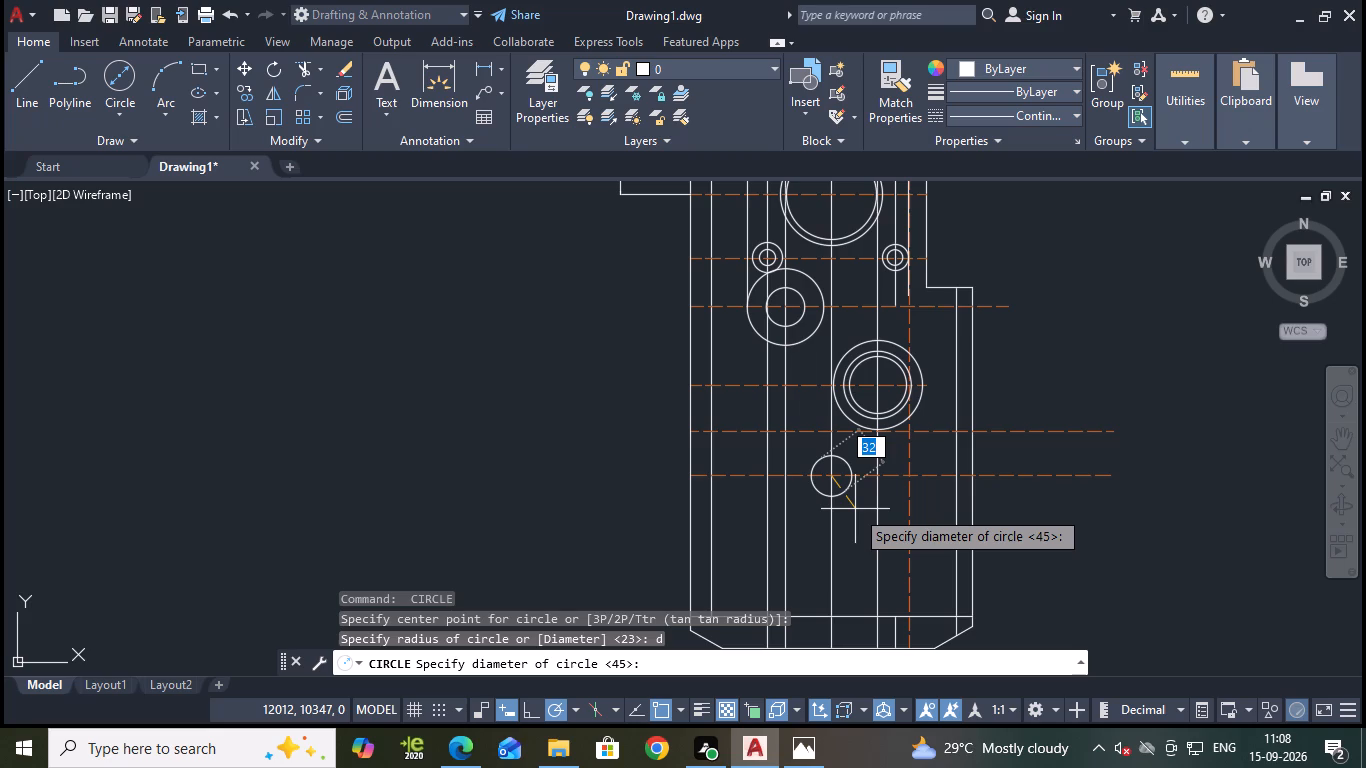
text(100)
key(Return)
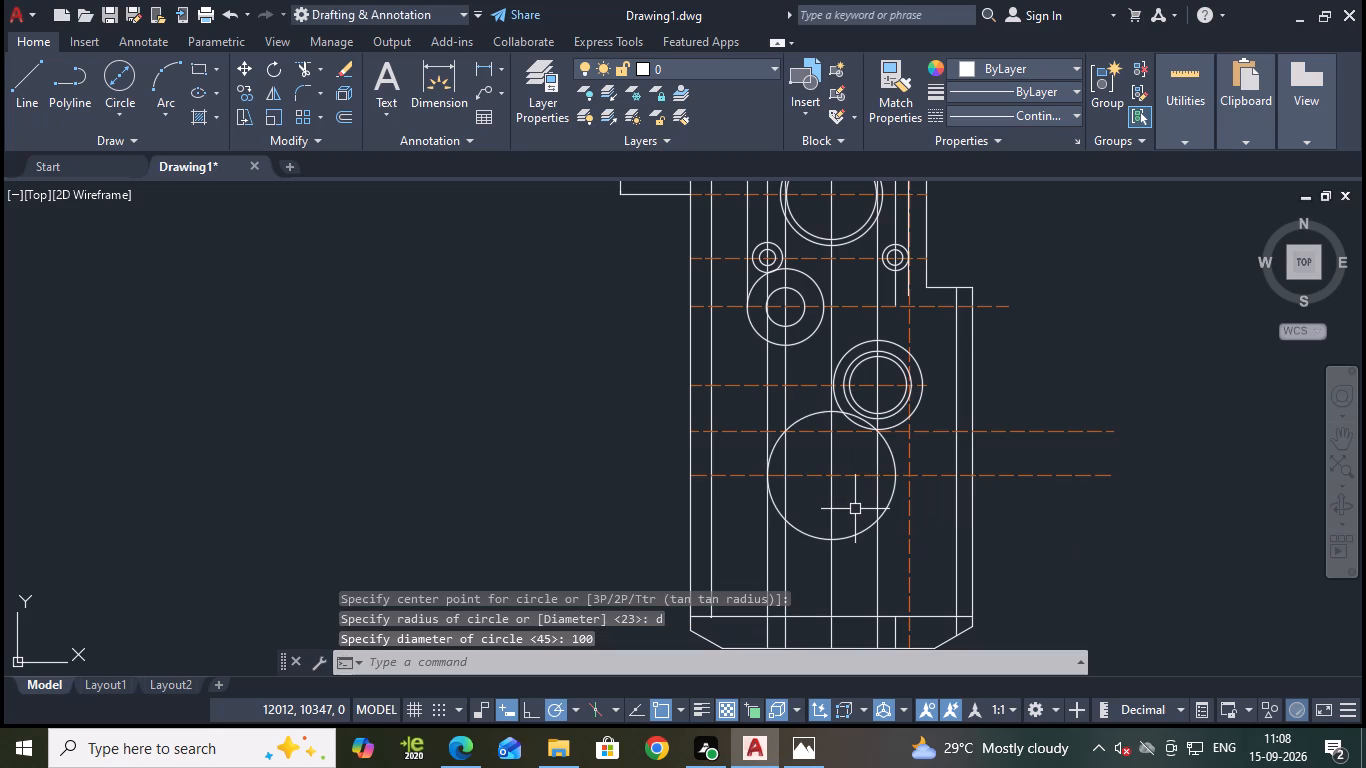
key(space)
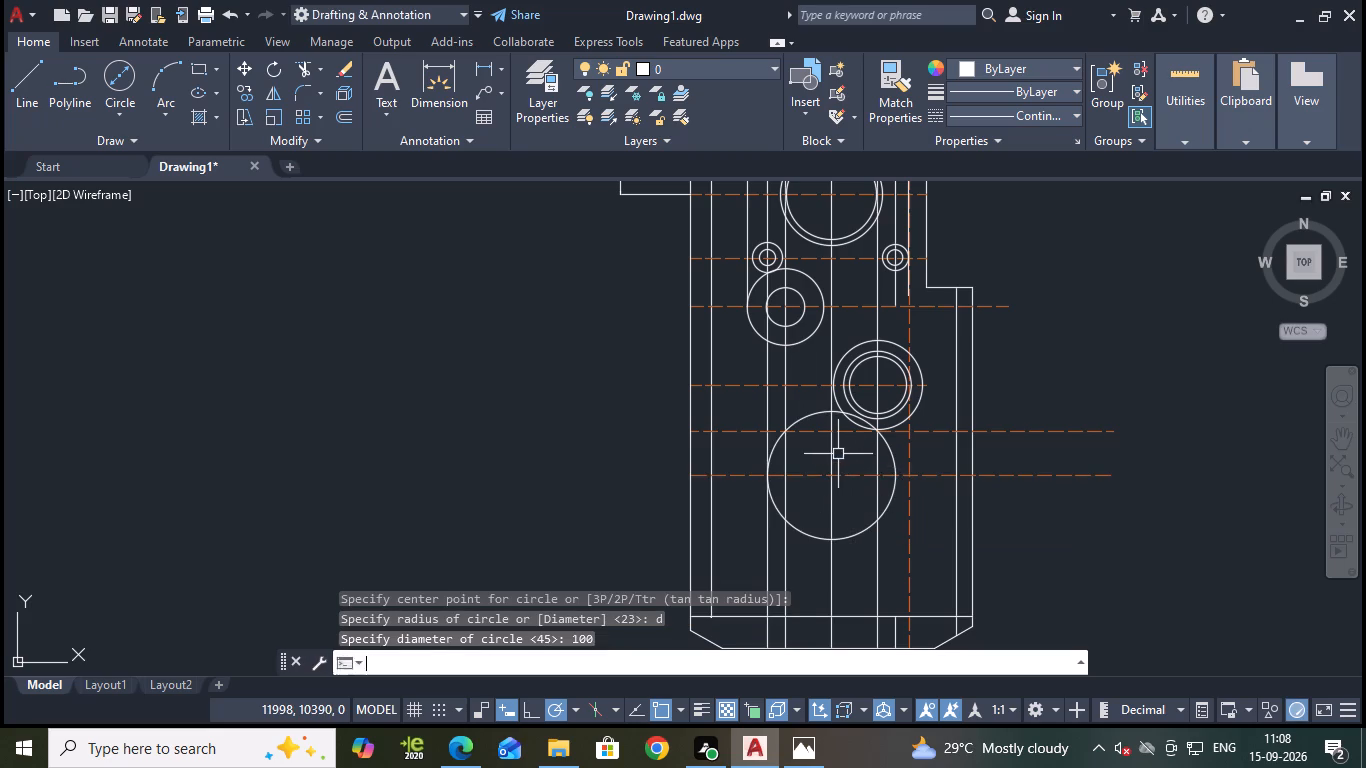
click(833, 473)
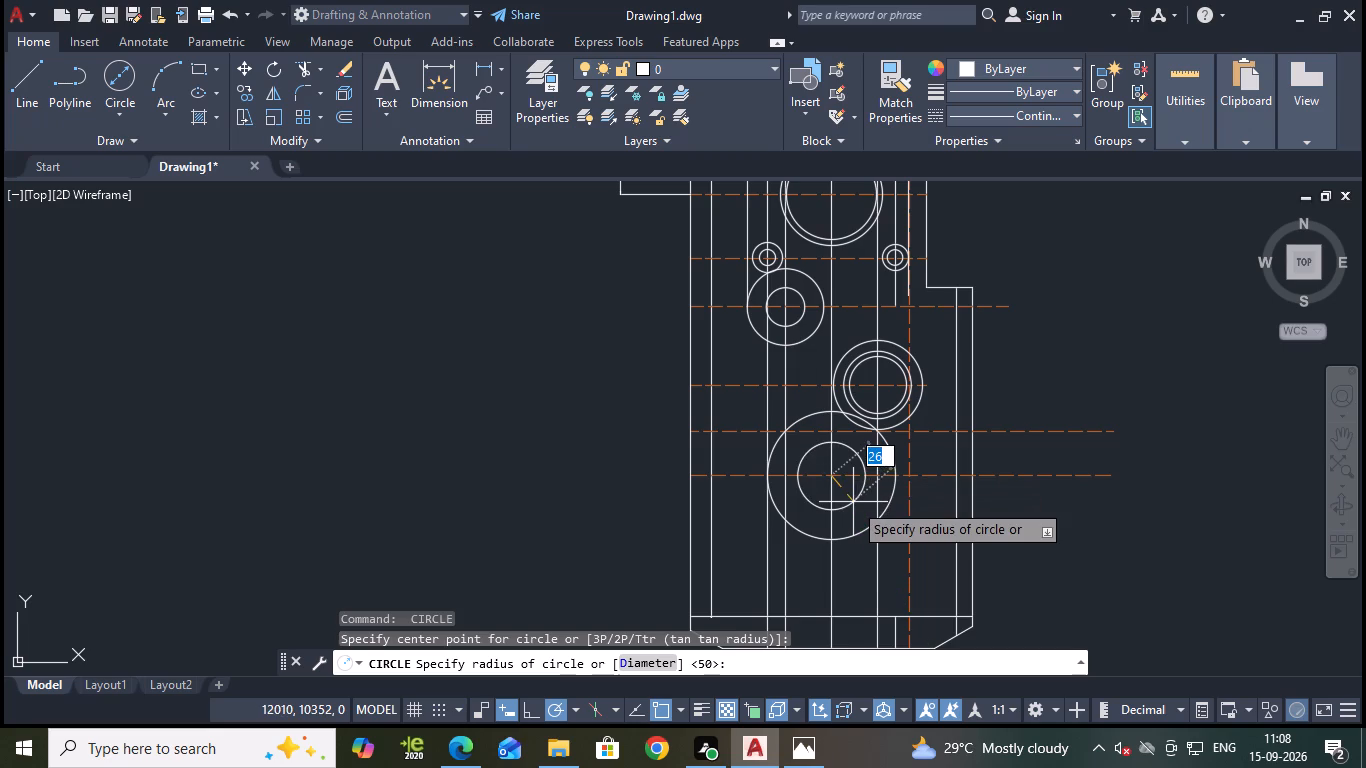
key(d)
key(Return)
text(75)
key(Return)
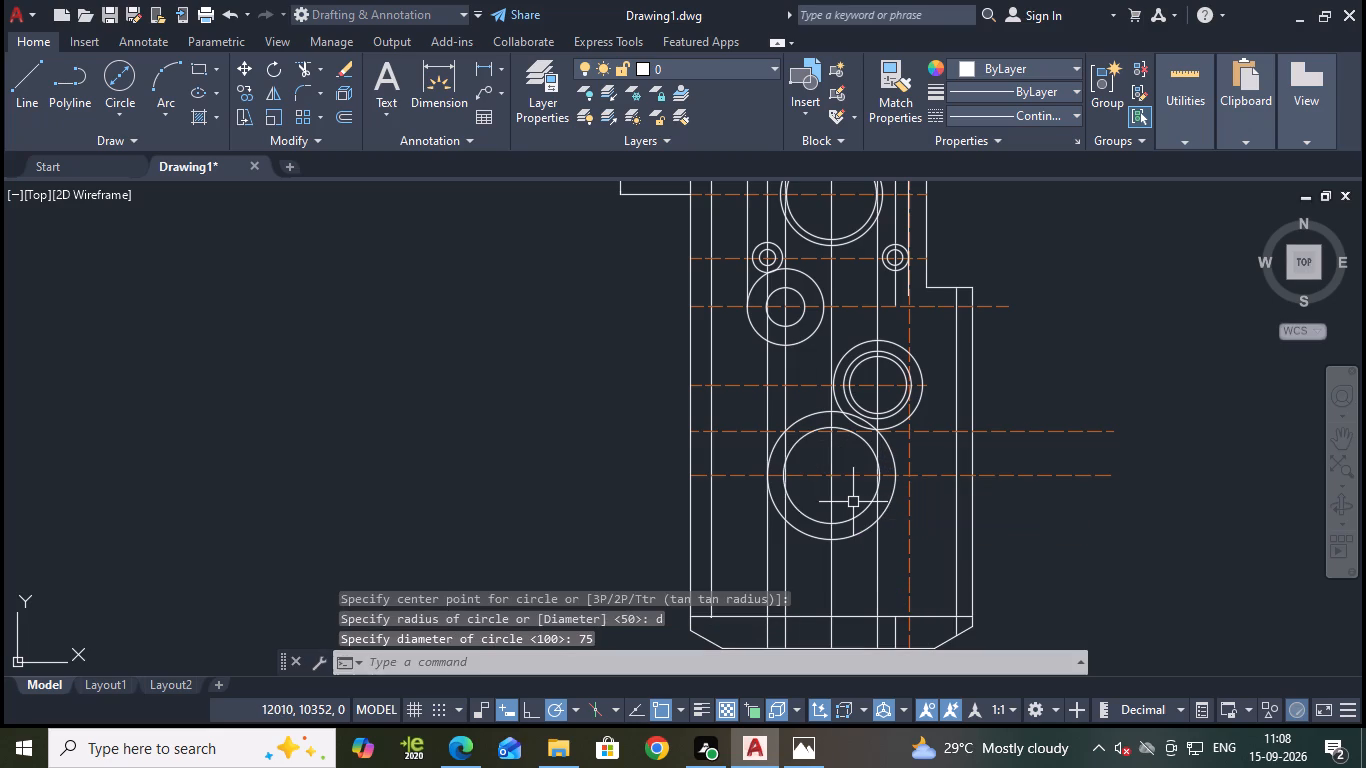
Save the drawing.
key(ctrl+s)
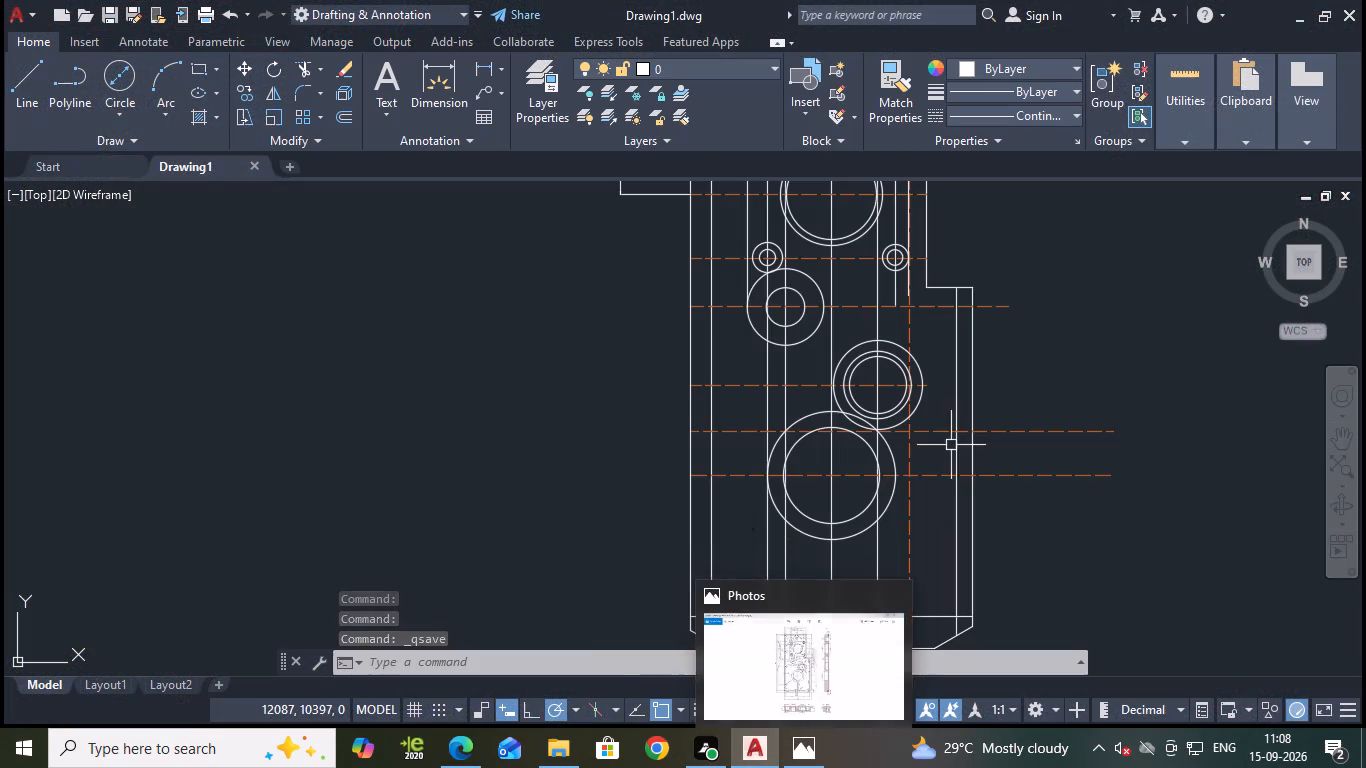
click(1042, 393)
key(Escape)
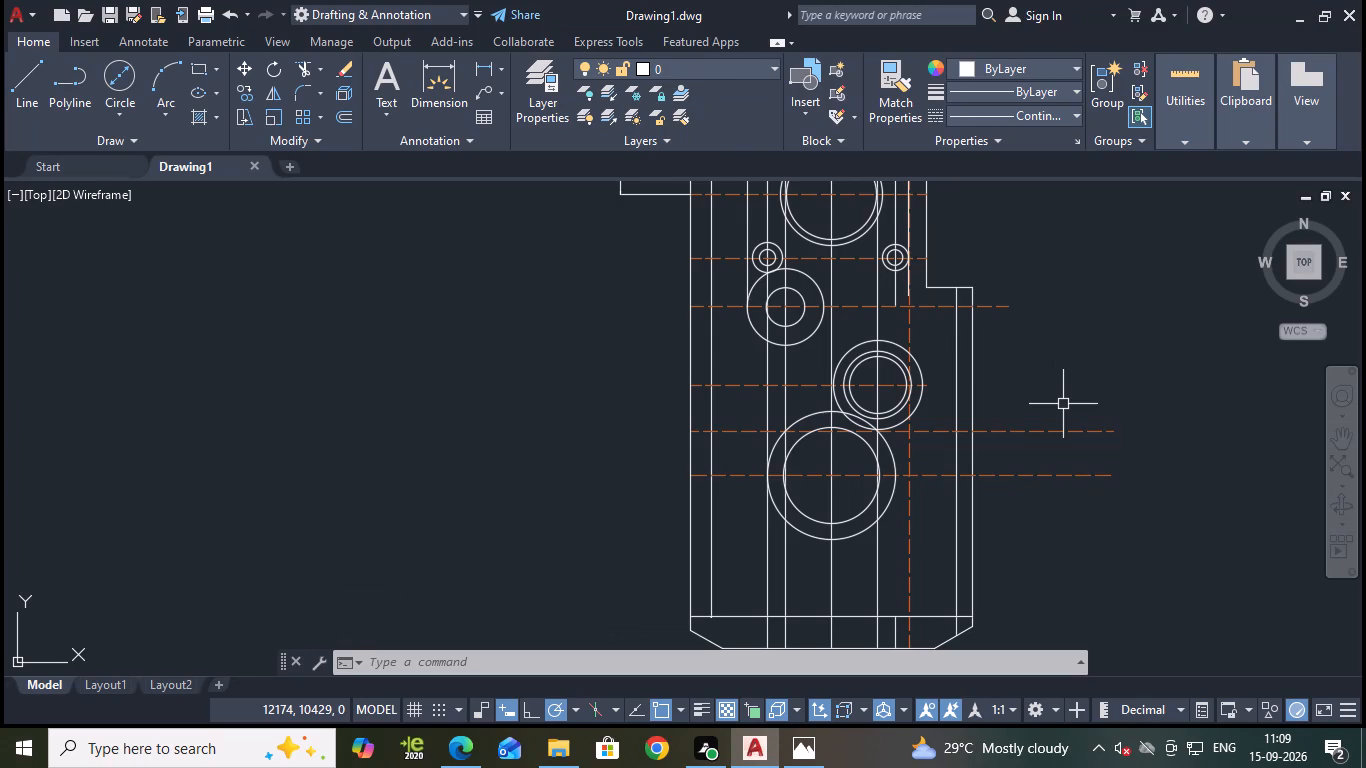
Fillet both junctions between the 100 mm diameter circle and the 35 mm radius circle above it with radius 5, using the Multiple option.
scroll(894, 429, up, 2)
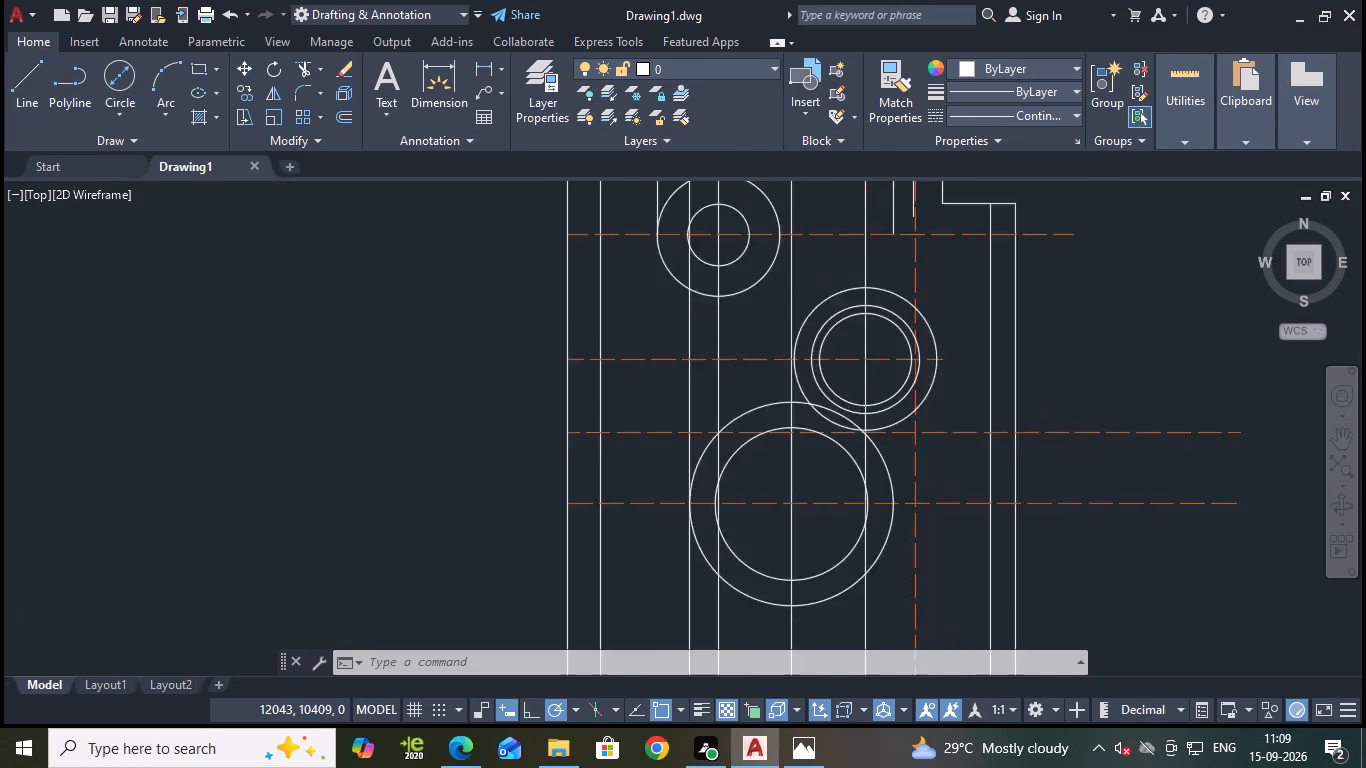
key(Escape)
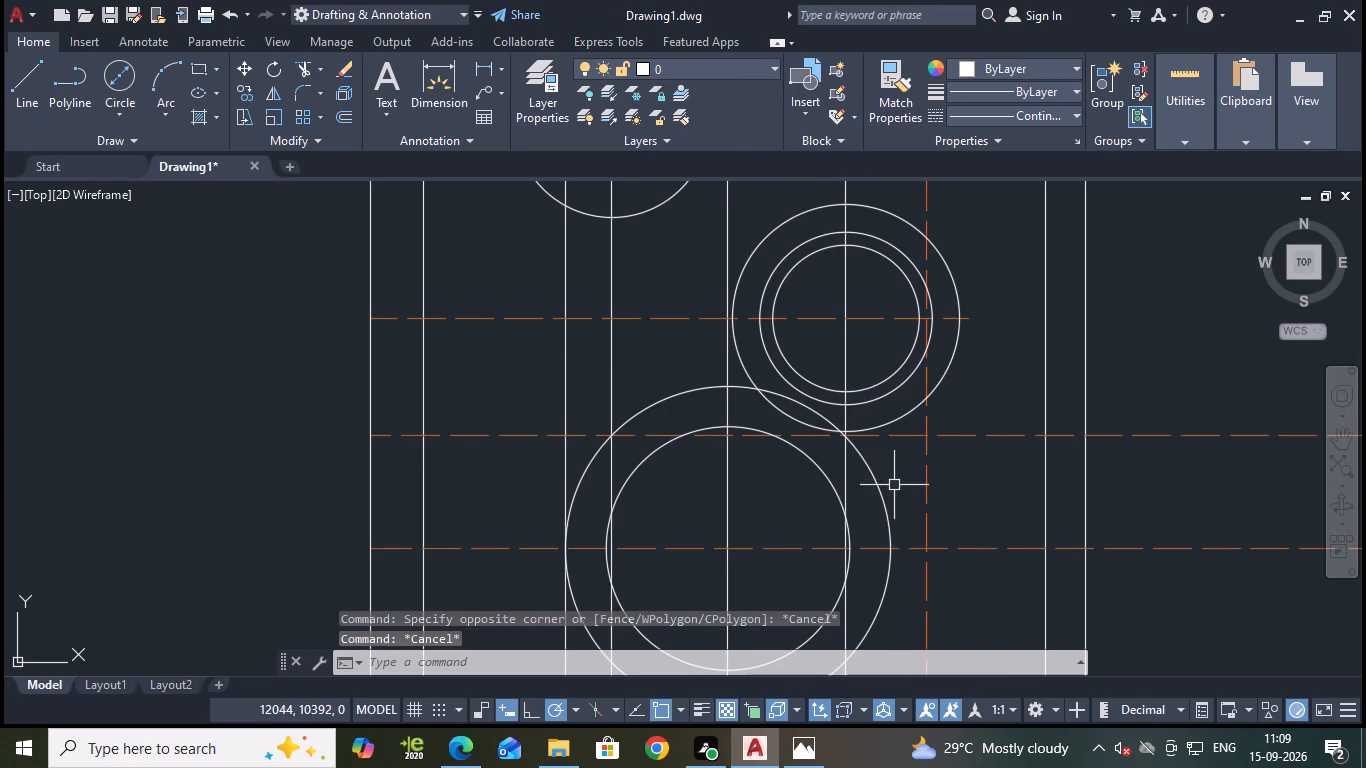
key(f)
key(Return)
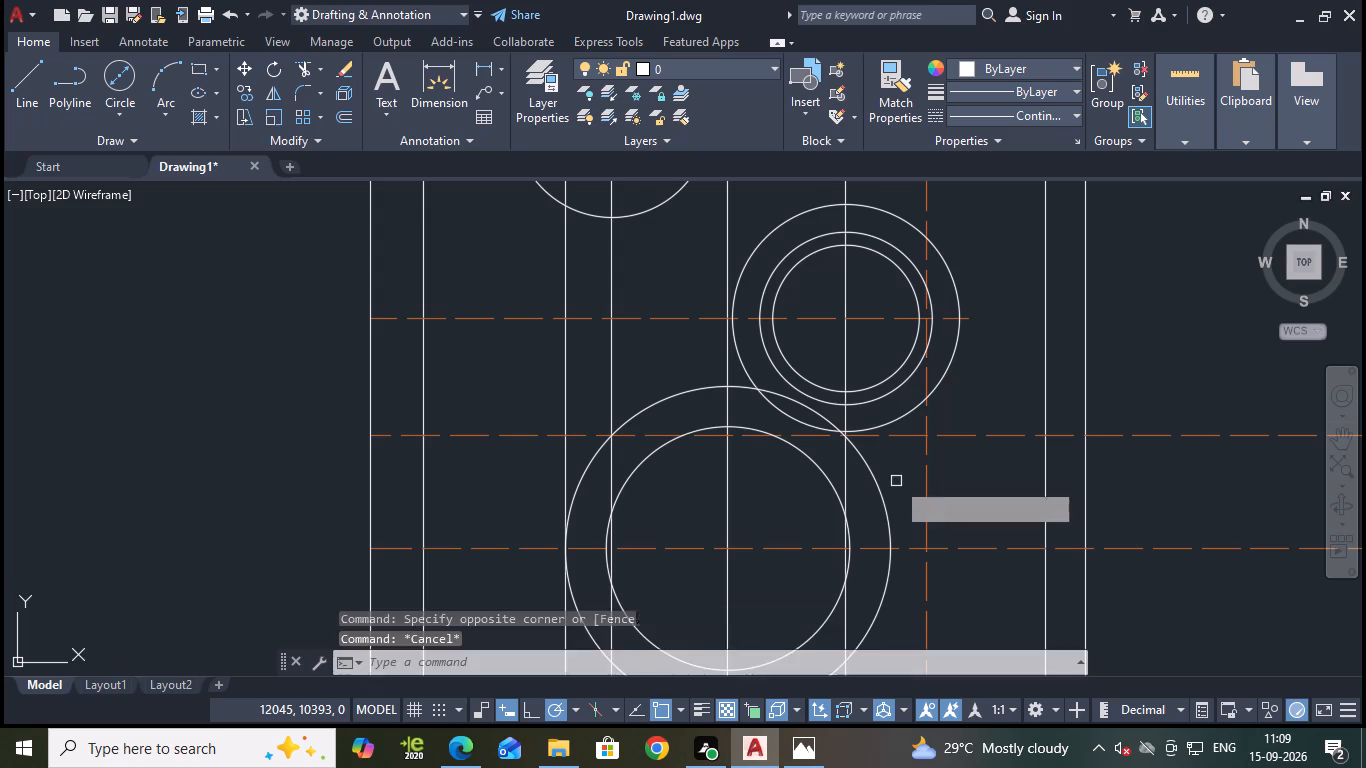
key(r)
key(Return)
key(Return)
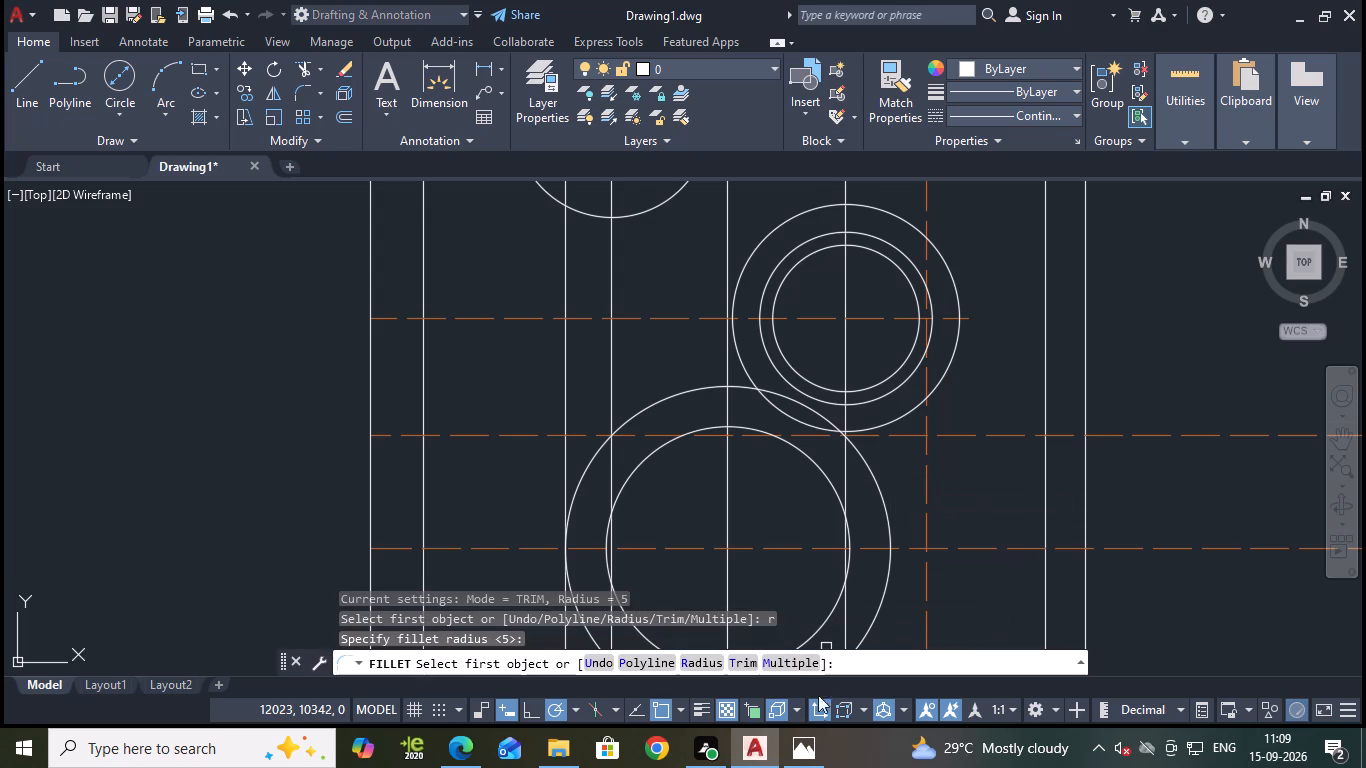
click(798, 667)
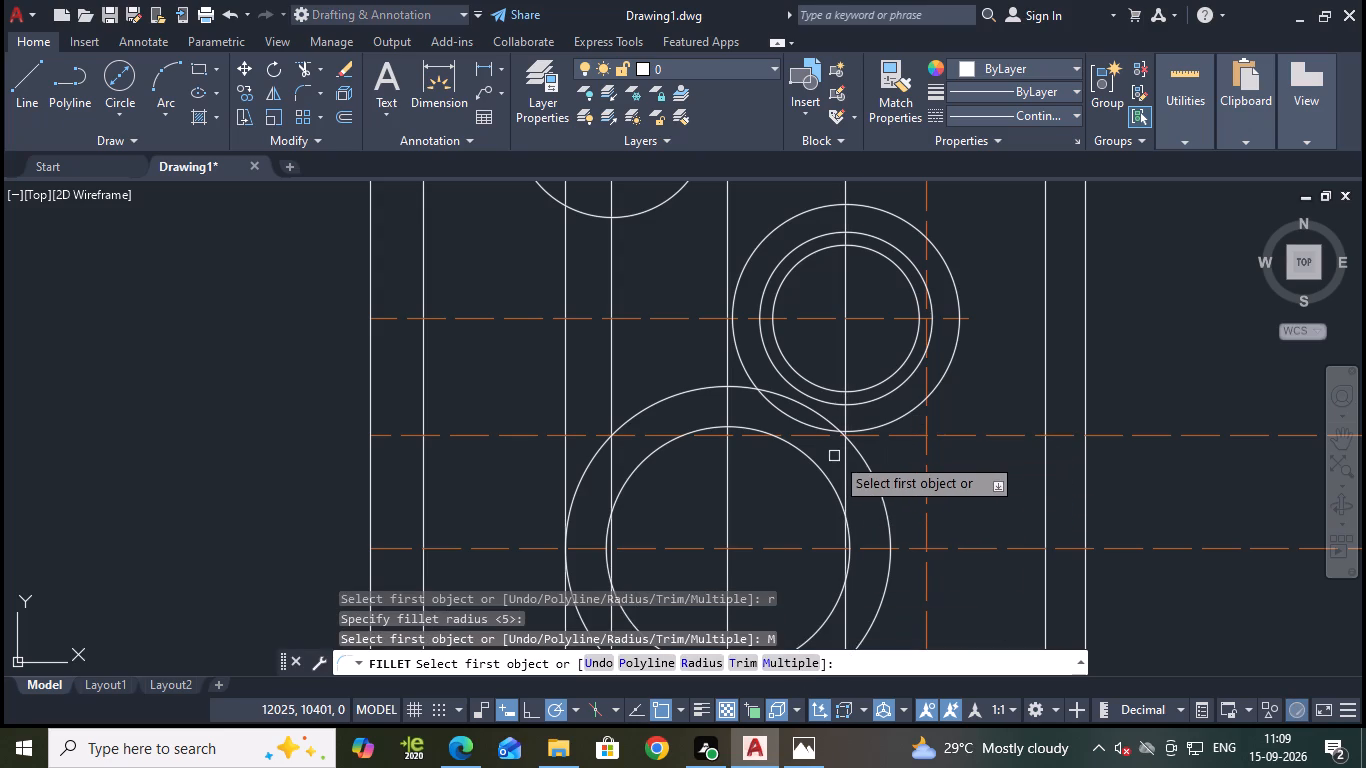
click(857, 454)
click(874, 431)
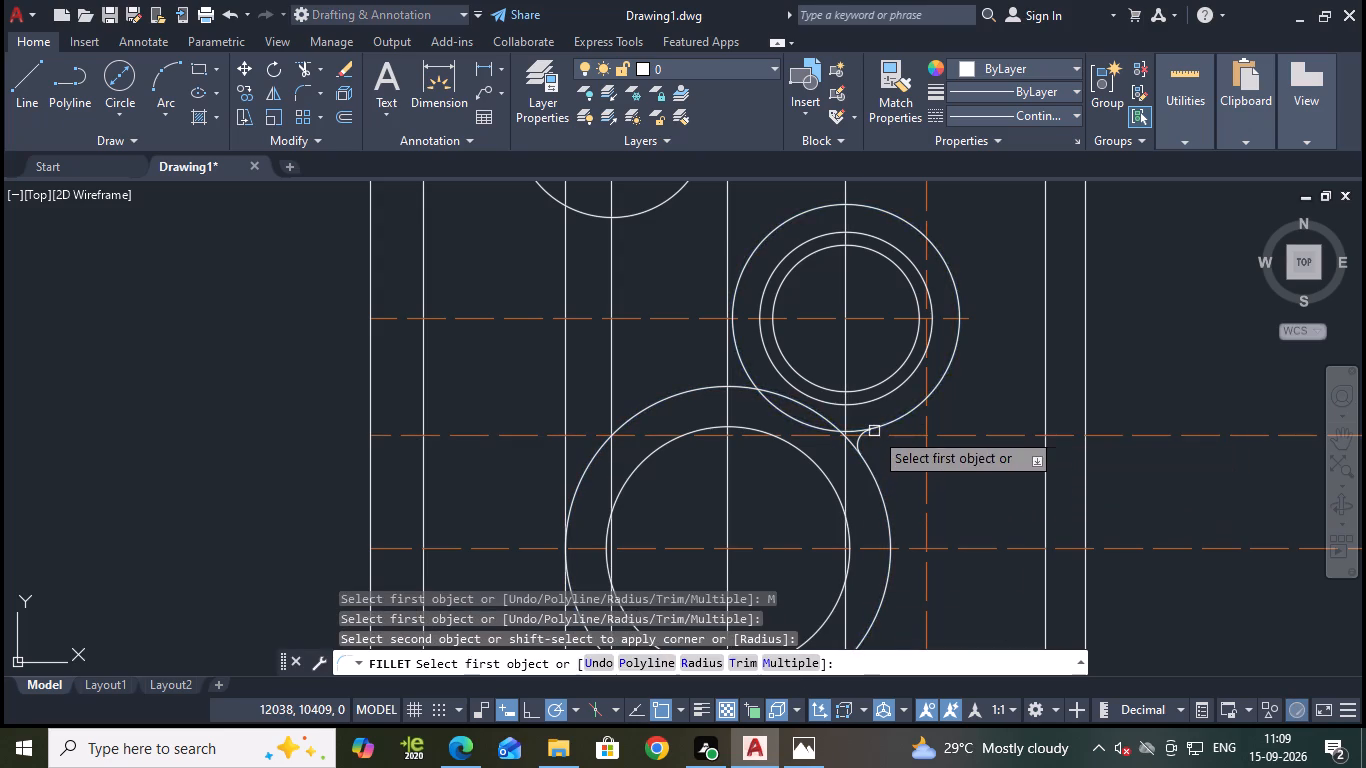
click(718, 385)
click(745, 370)
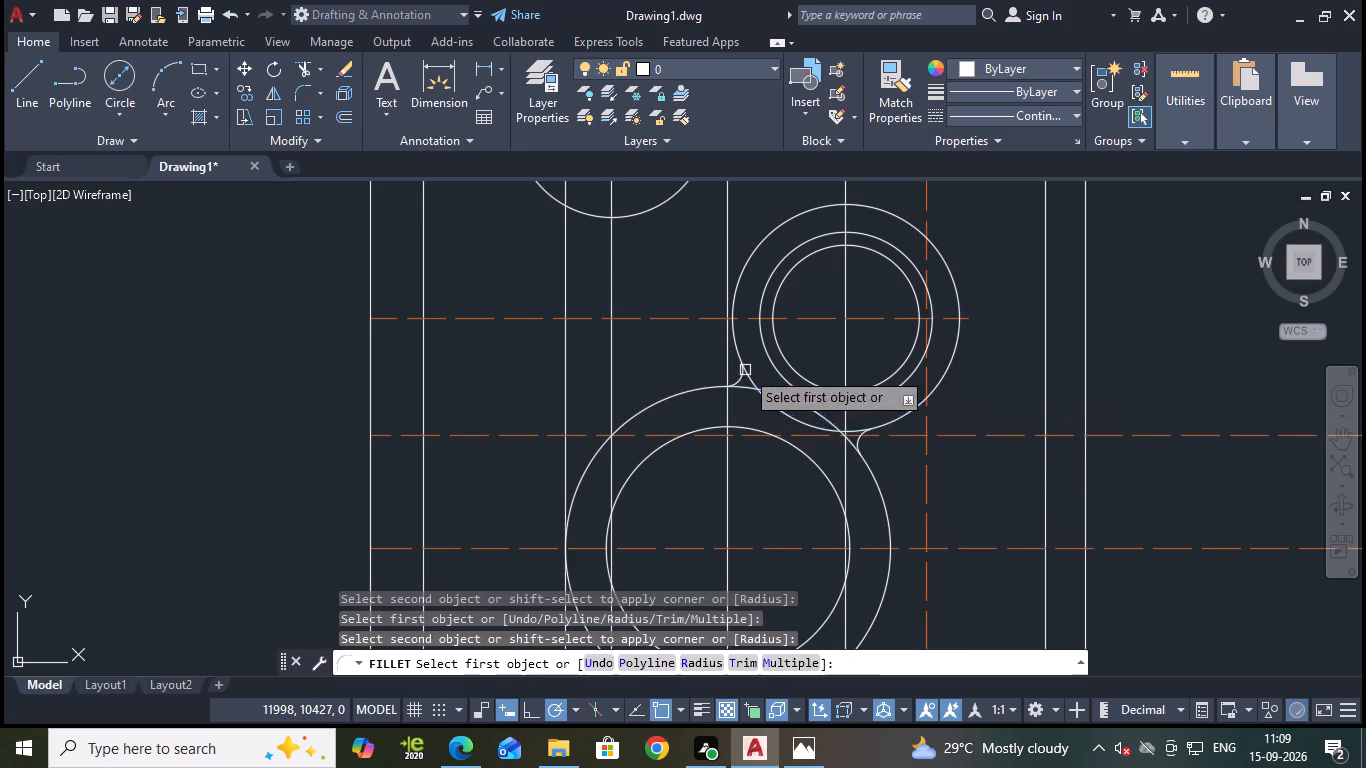
key(Escape)
Trim away the overlapping arcs and leftover fragments between the two fillets so both outer circles form one continuous contour.
text(tr)
key(Return)
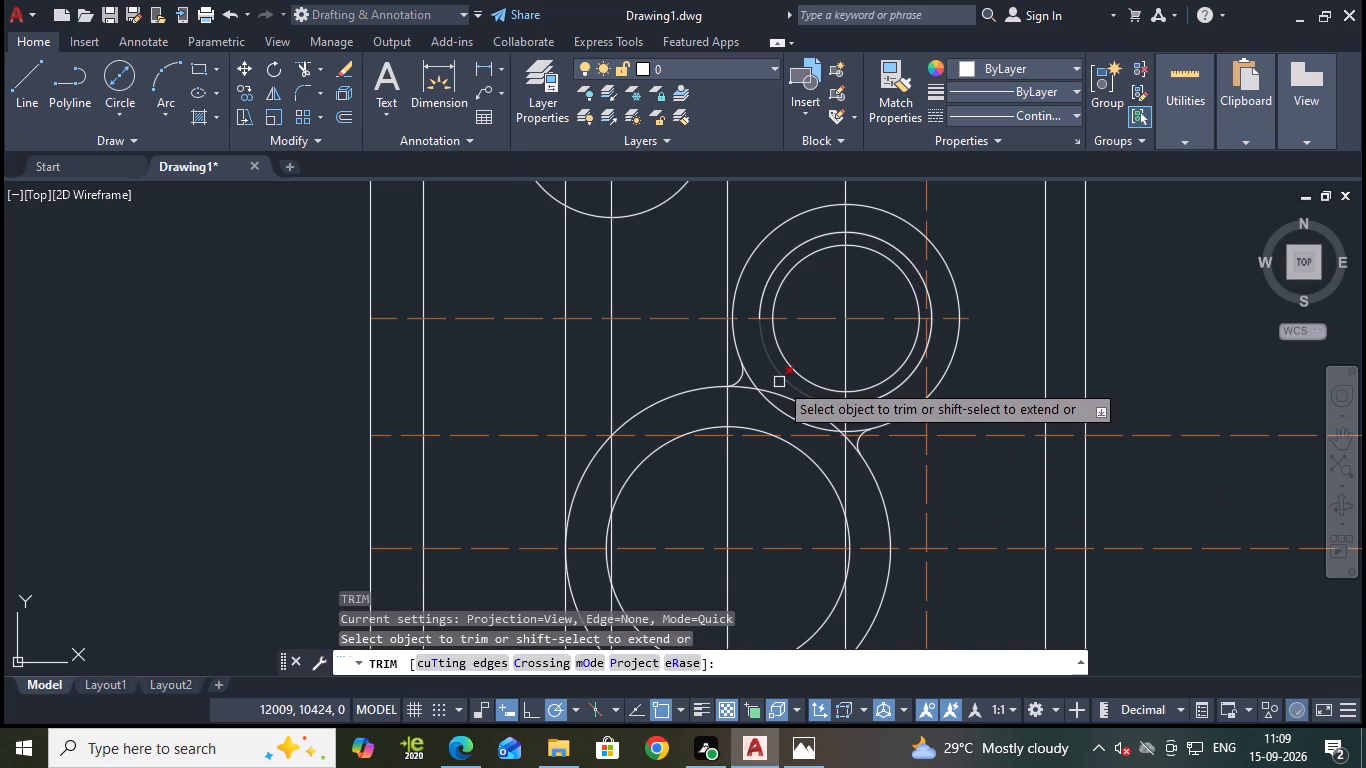
scroll(778, 382, up, 1)
click(740, 394)
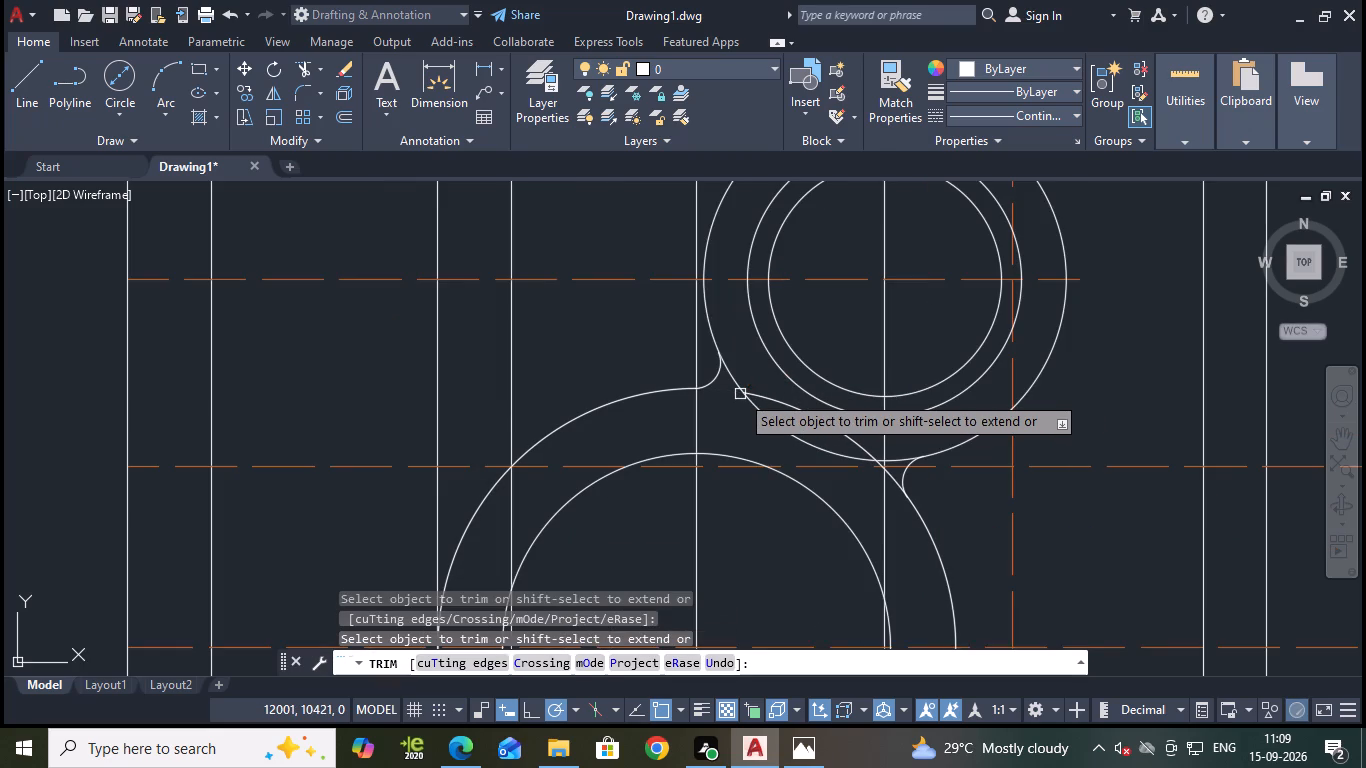
click(740, 394)
click(738, 390)
scroll(895, 478, up, 2)
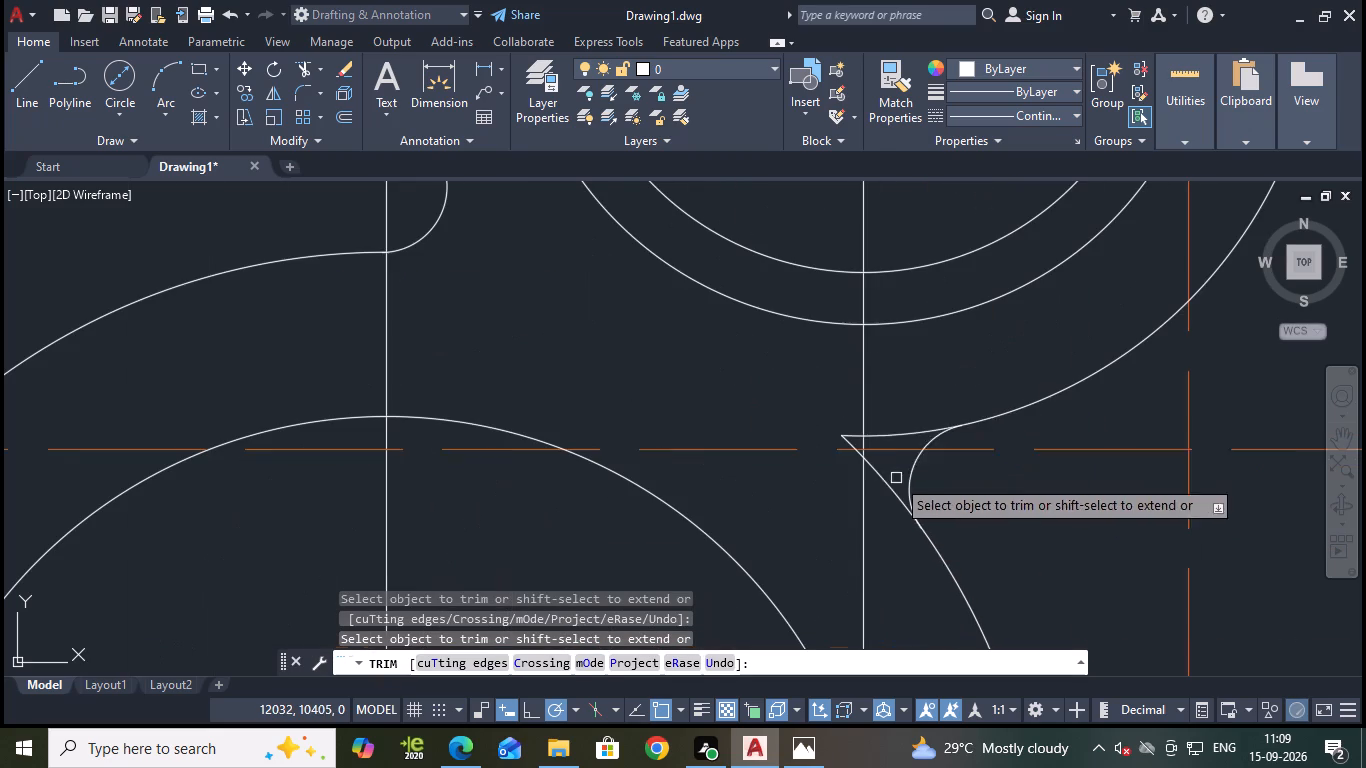
click(891, 432)
click(885, 482)
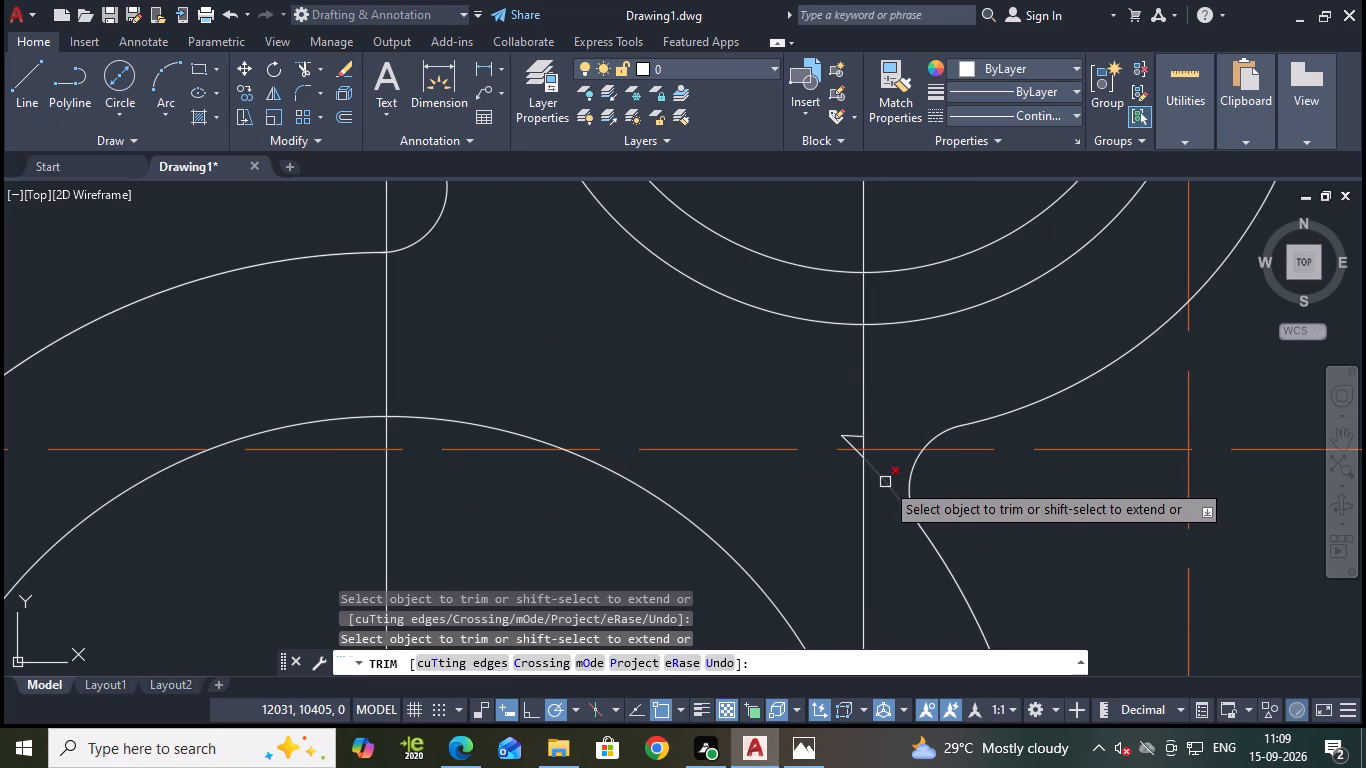
scroll(839, 435, up, 2)
click(862, 436)
click(860, 450)
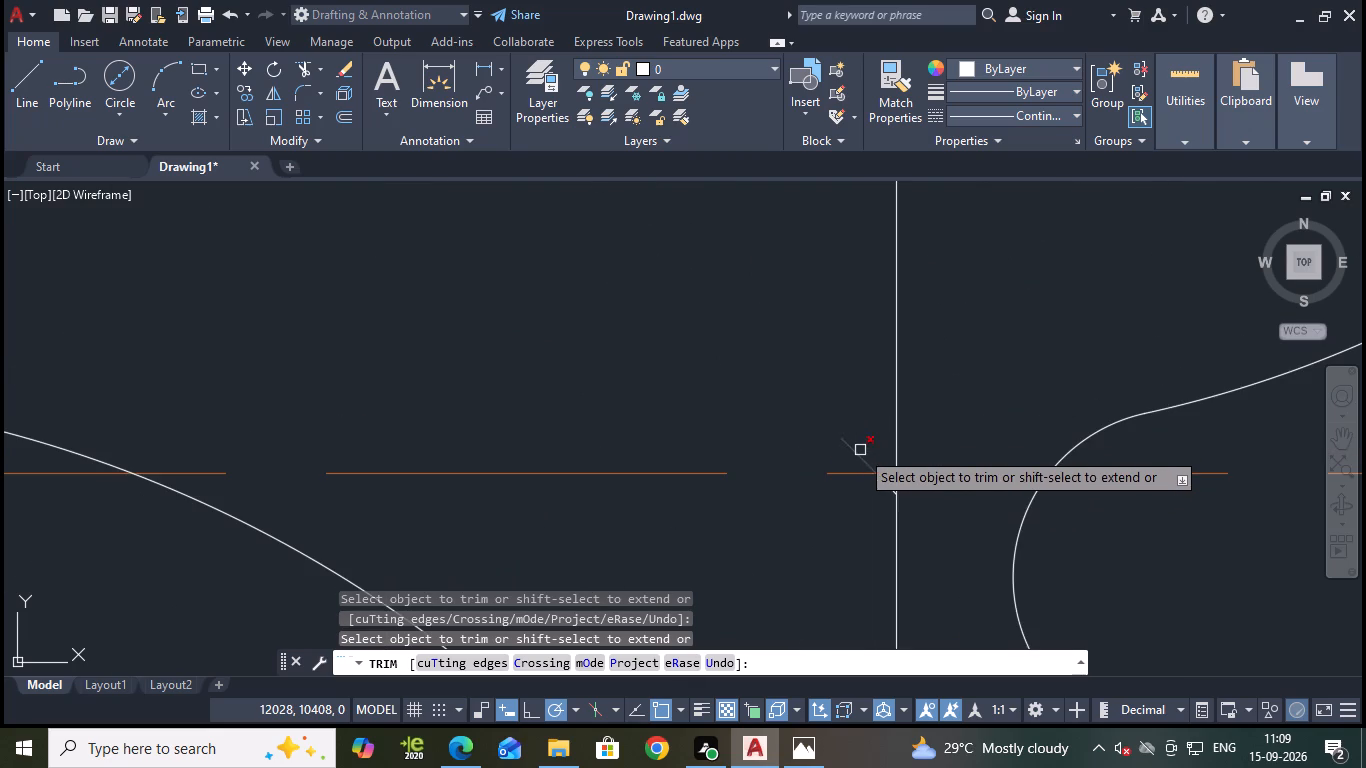
scroll(837, 456, down, 3)
scroll(838, 463, up, 3)
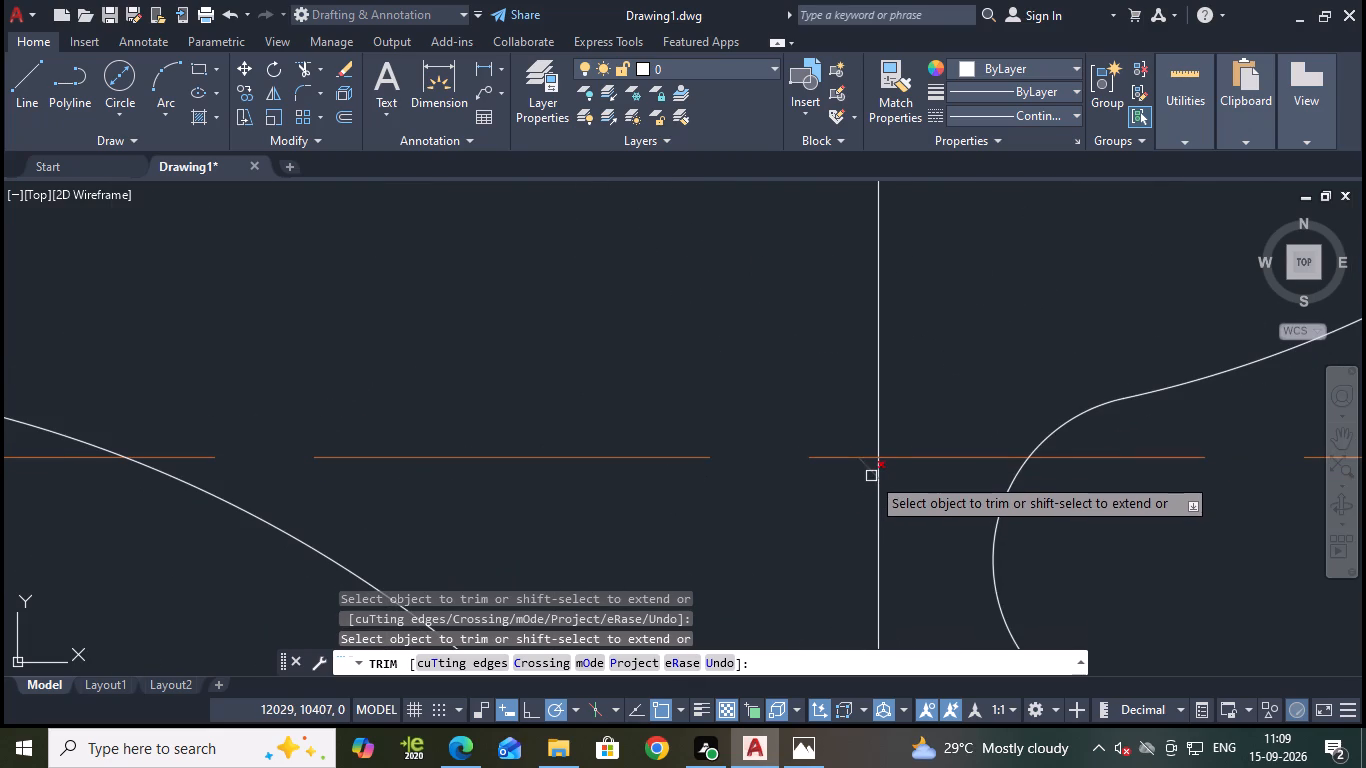
click(871, 475)
scroll(883, 491, down, 3)
scroll(1057, 513, down, 3)
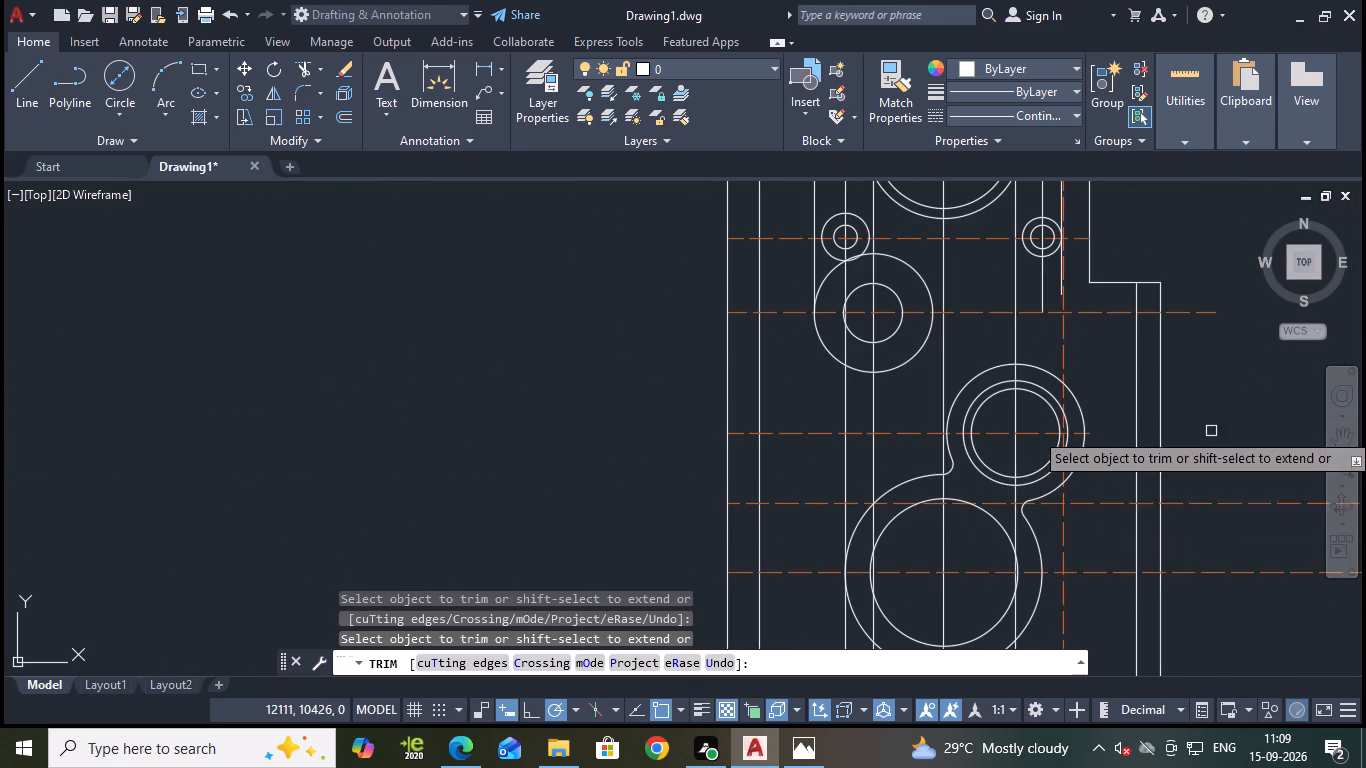
middle_drag(1235, 434, 1189, 392)
key(Escape)
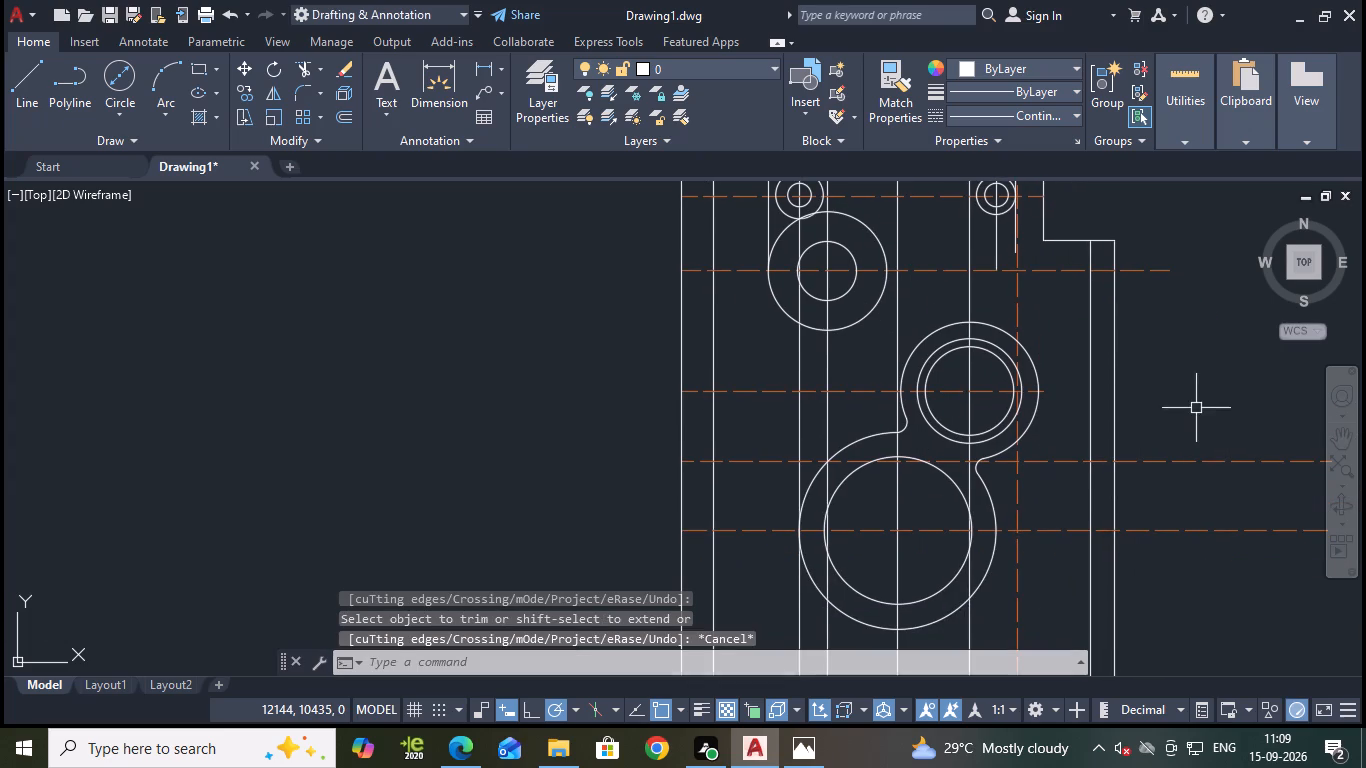
Save the drawing.
key(ctrl+s)
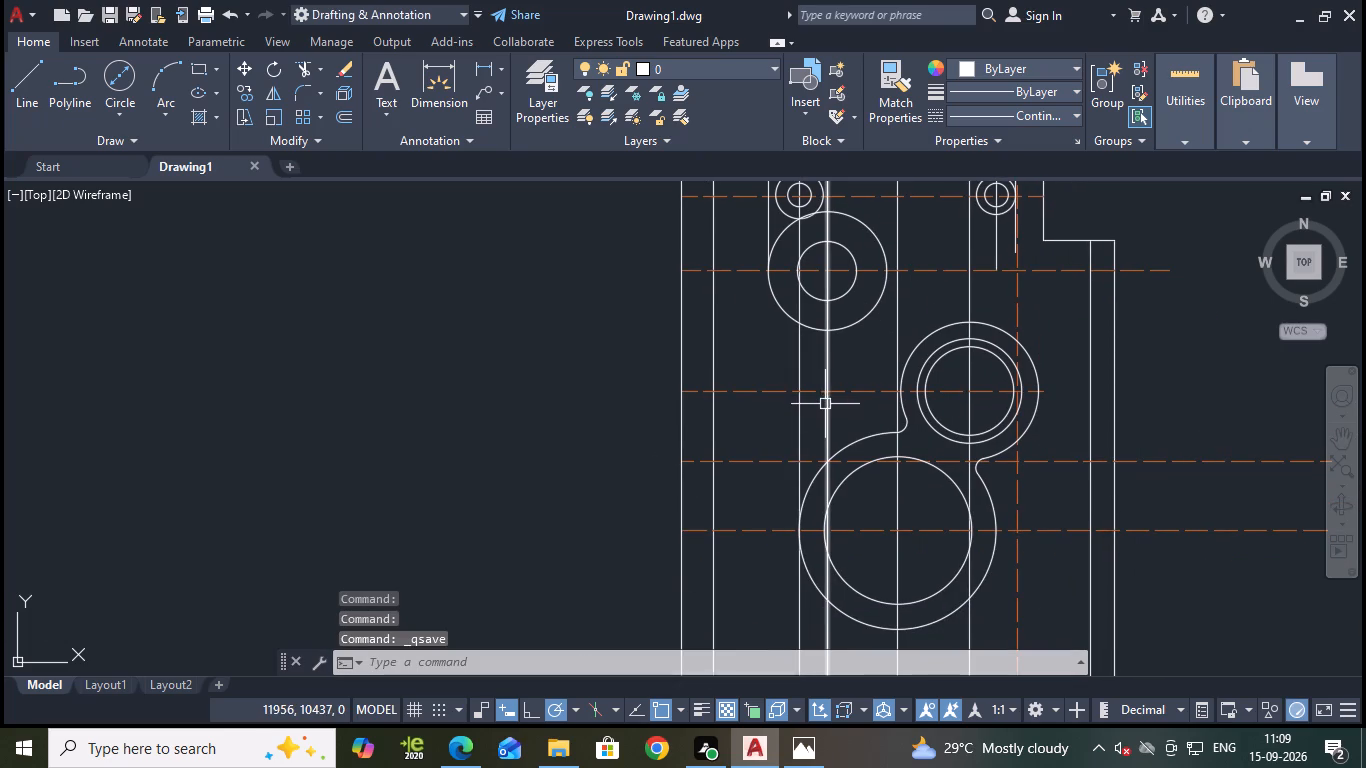
Give the four solid vertical lines through the circle groups the ACAD_ISO02W100 dashed linetype and orange colour 242,103,34.
click(796, 427)
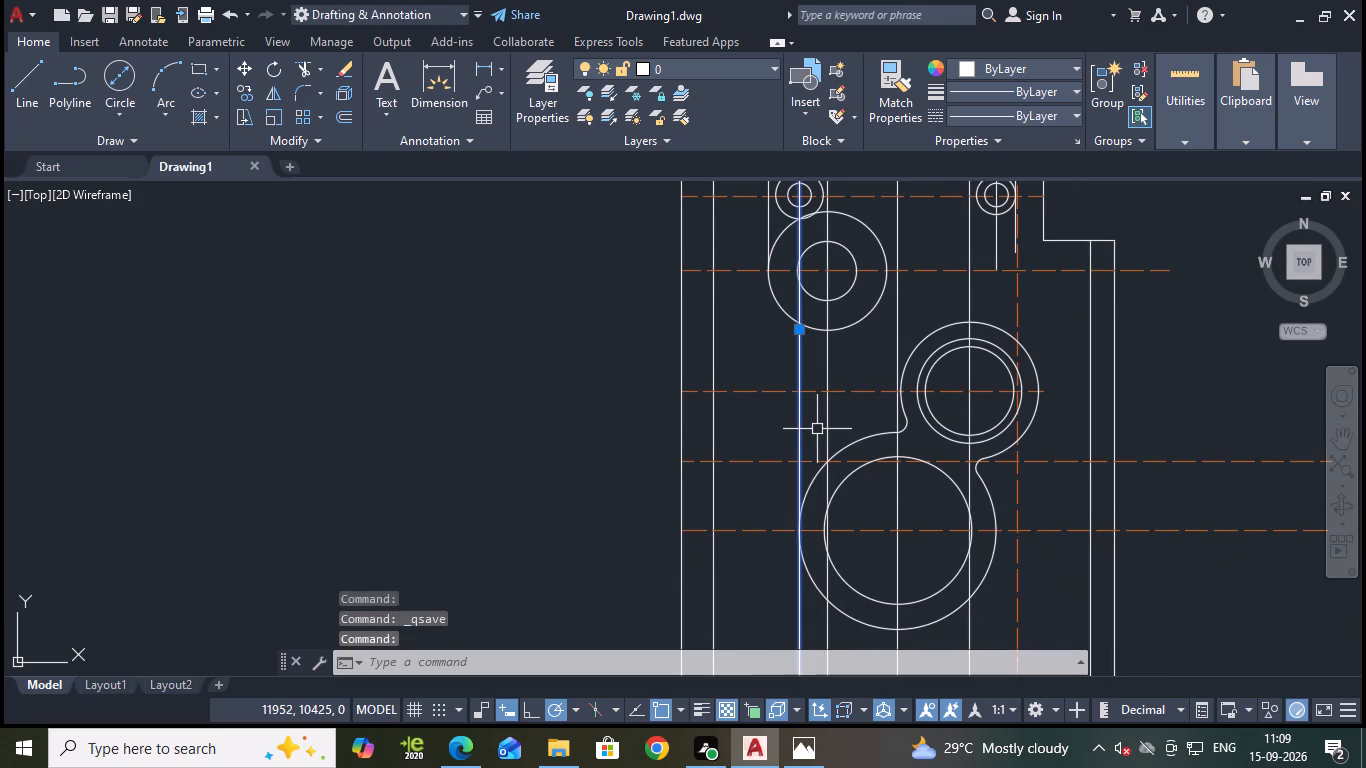
click(825, 429)
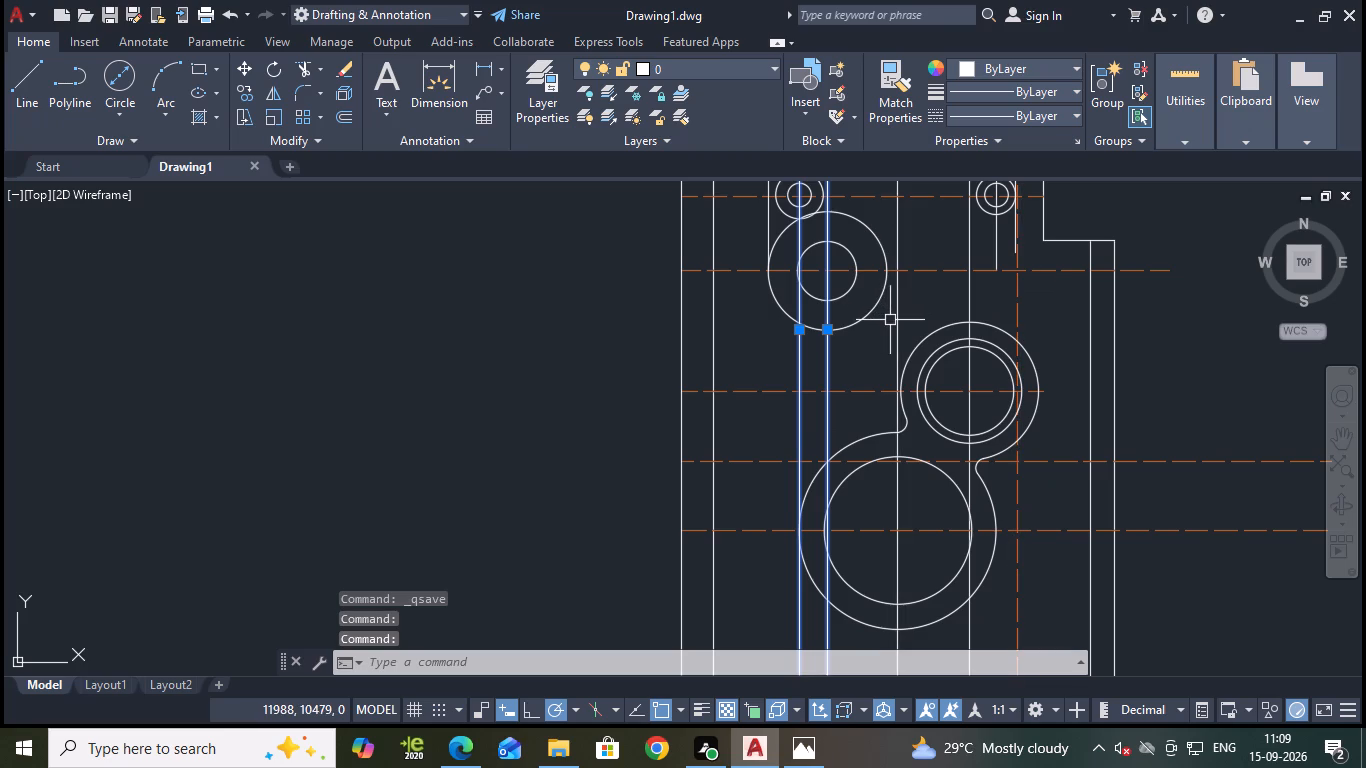
click(898, 318)
click(969, 301)
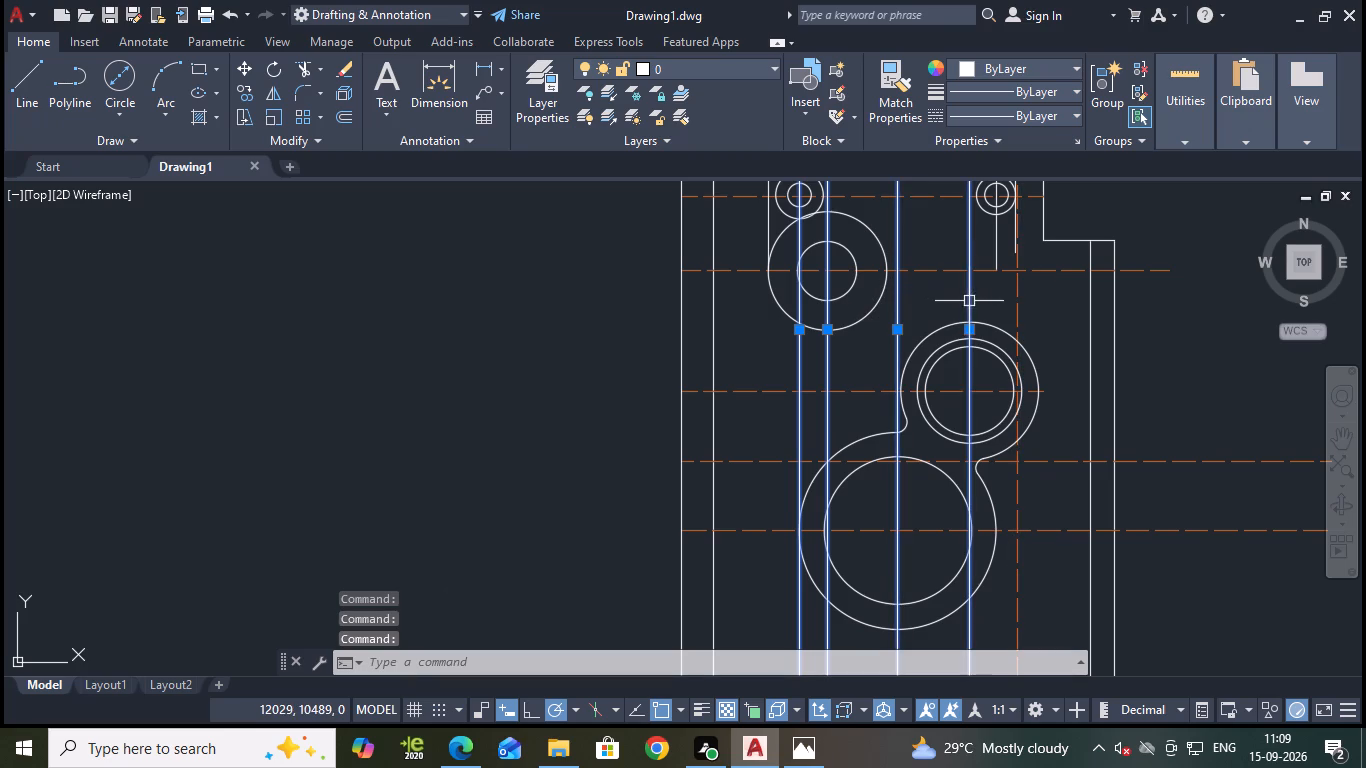
scroll(1071, 305, down, 2)
middle_drag(1143, 238, 1091, 414)
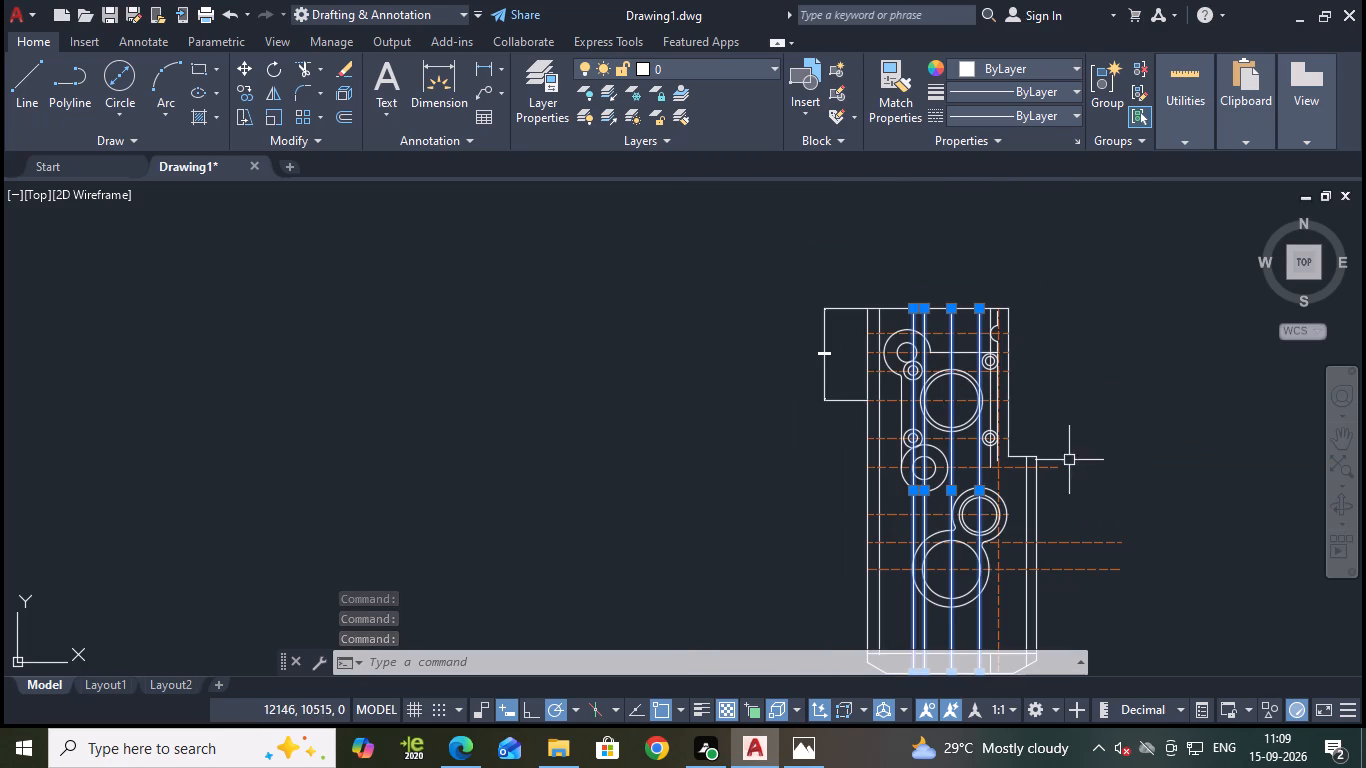
click(991, 114)
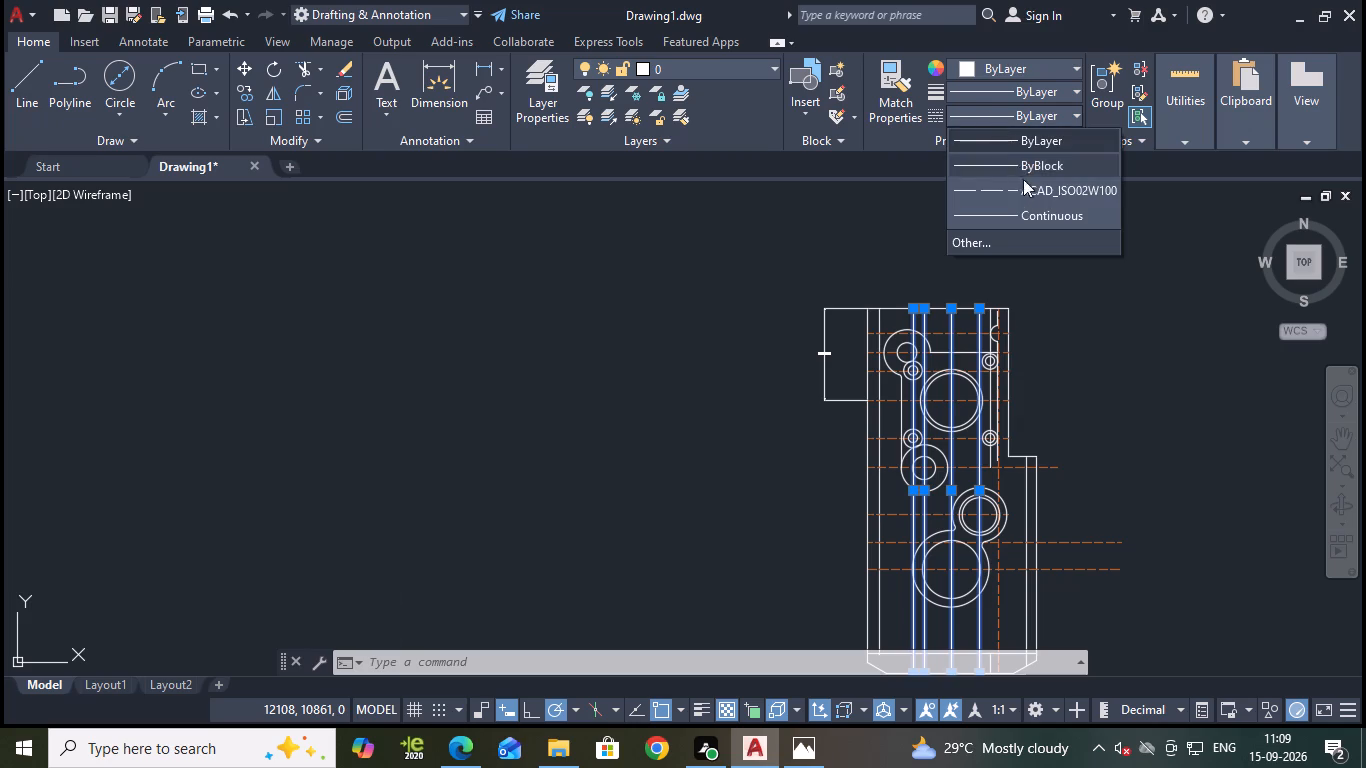
click(1026, 185)
click(1001, 67)
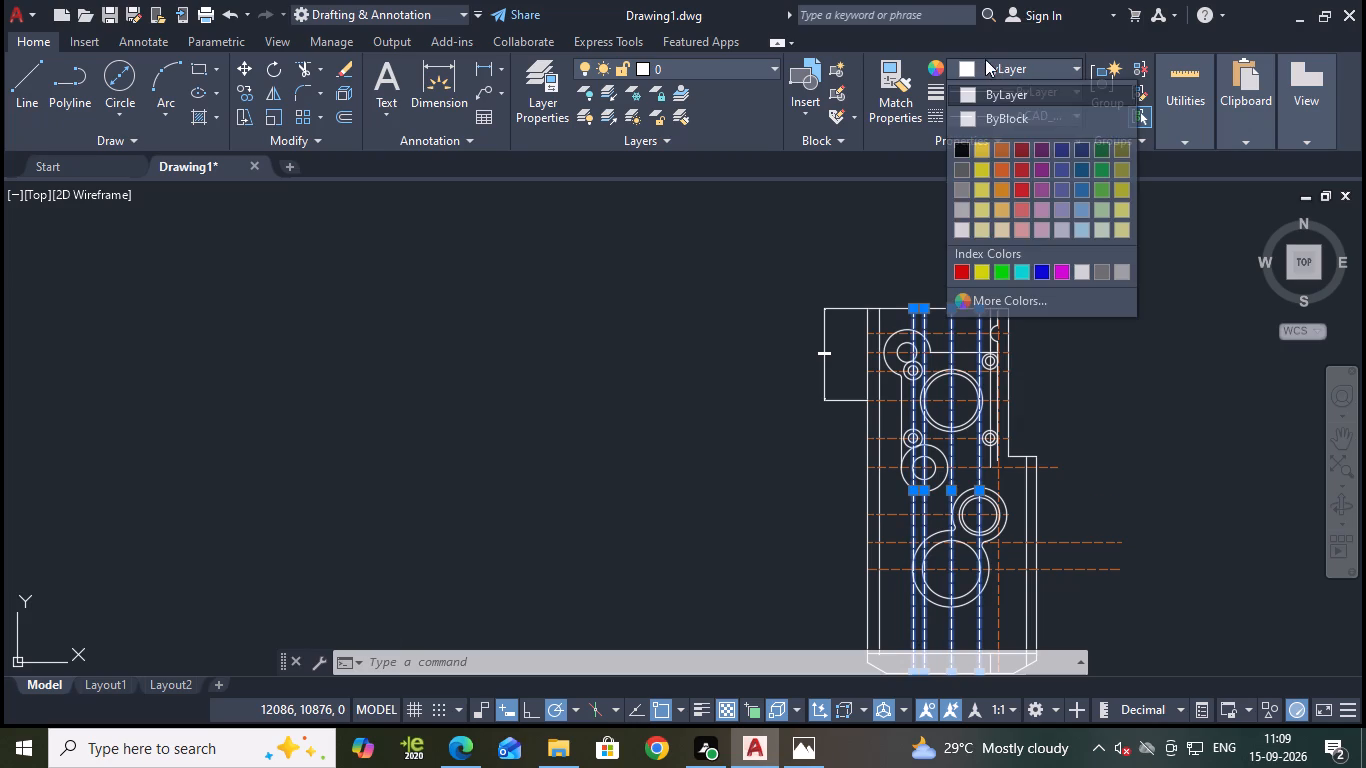
click(1001, 171)
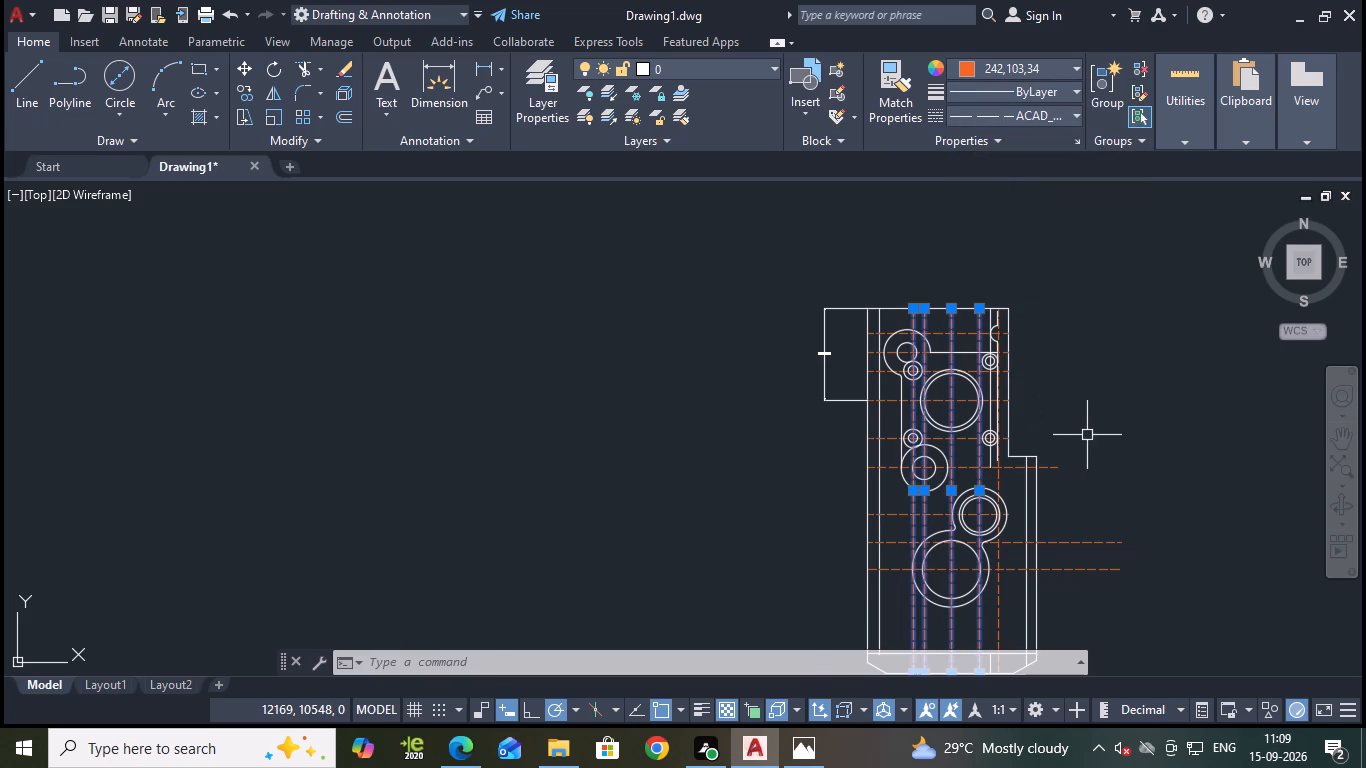
key(Escape)
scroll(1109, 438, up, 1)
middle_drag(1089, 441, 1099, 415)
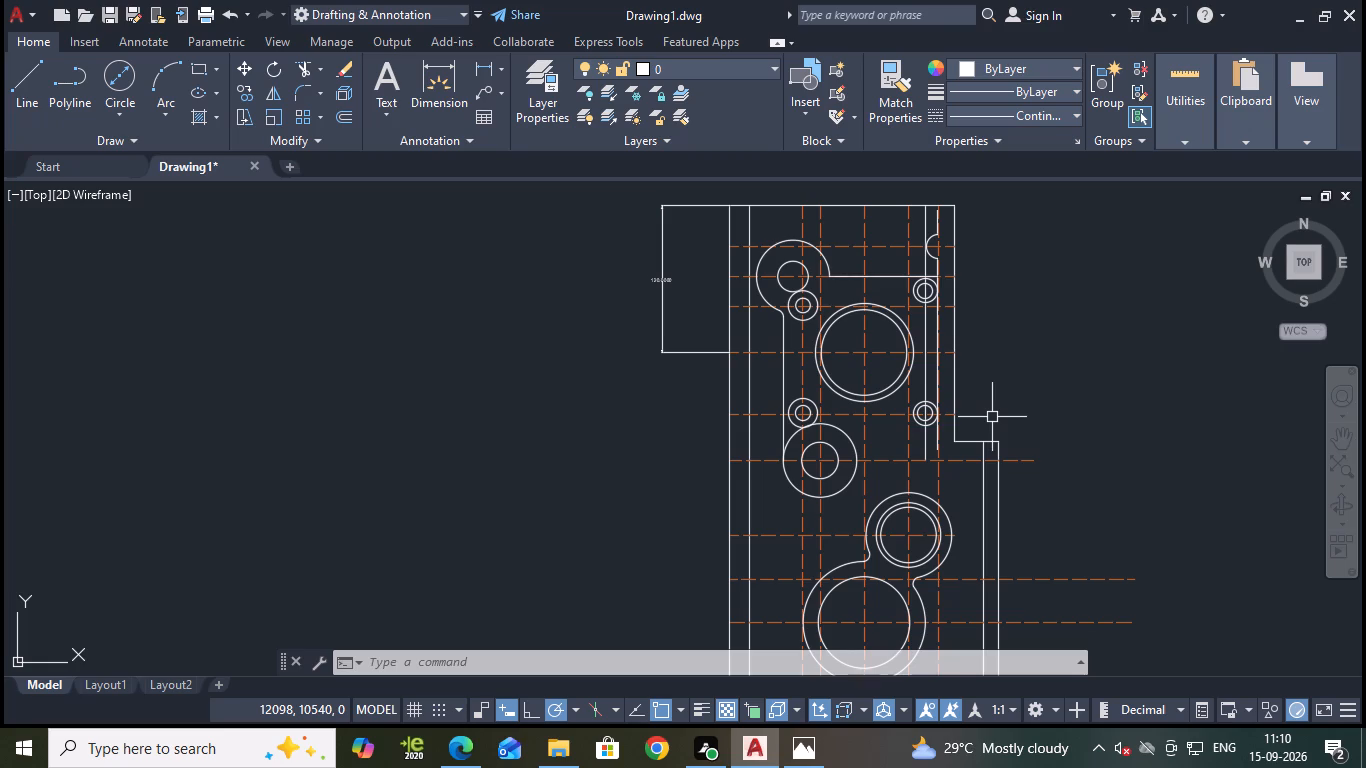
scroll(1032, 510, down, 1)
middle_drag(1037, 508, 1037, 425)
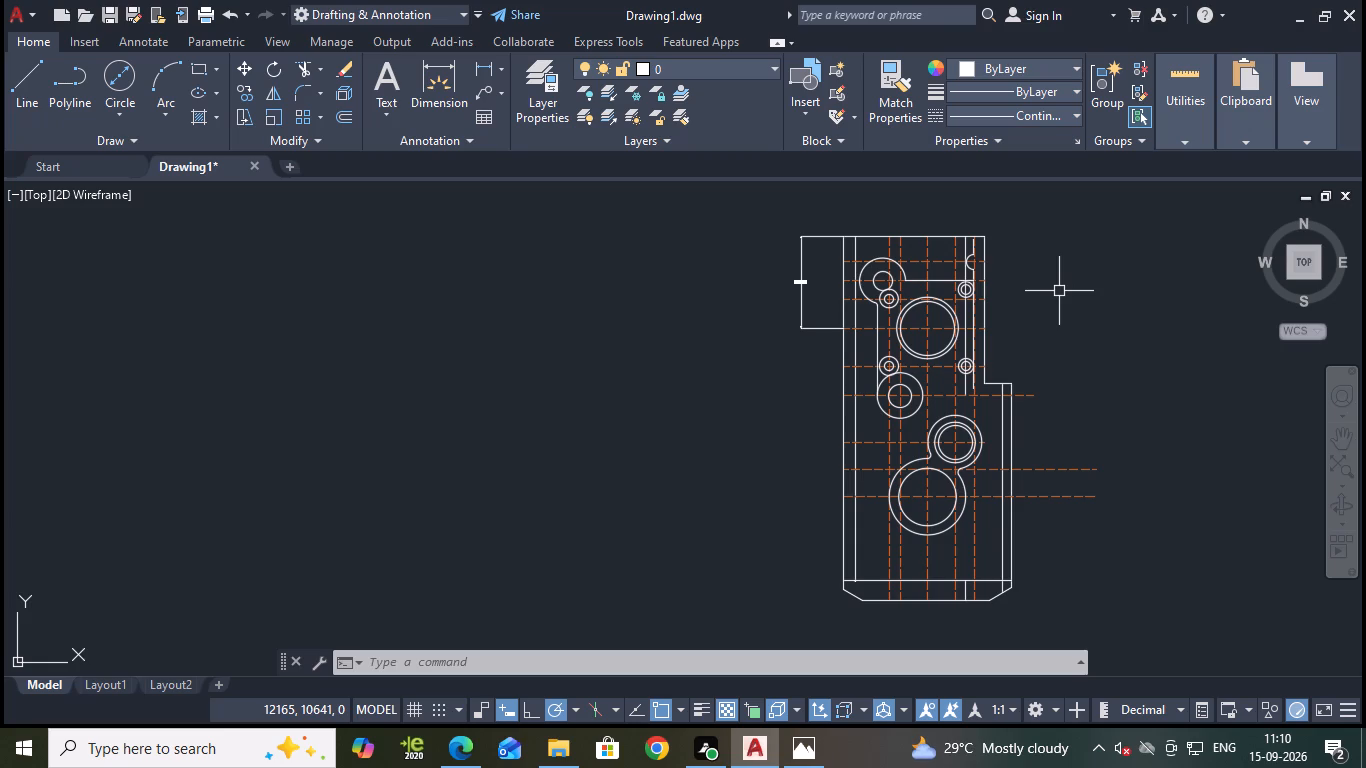
Give the short solid vertical line through the two small right-hand circle pairs the ACAD_ISO02W100 linetype and orange colour 242,103,34.
scroll(1057, 399, up, 1)
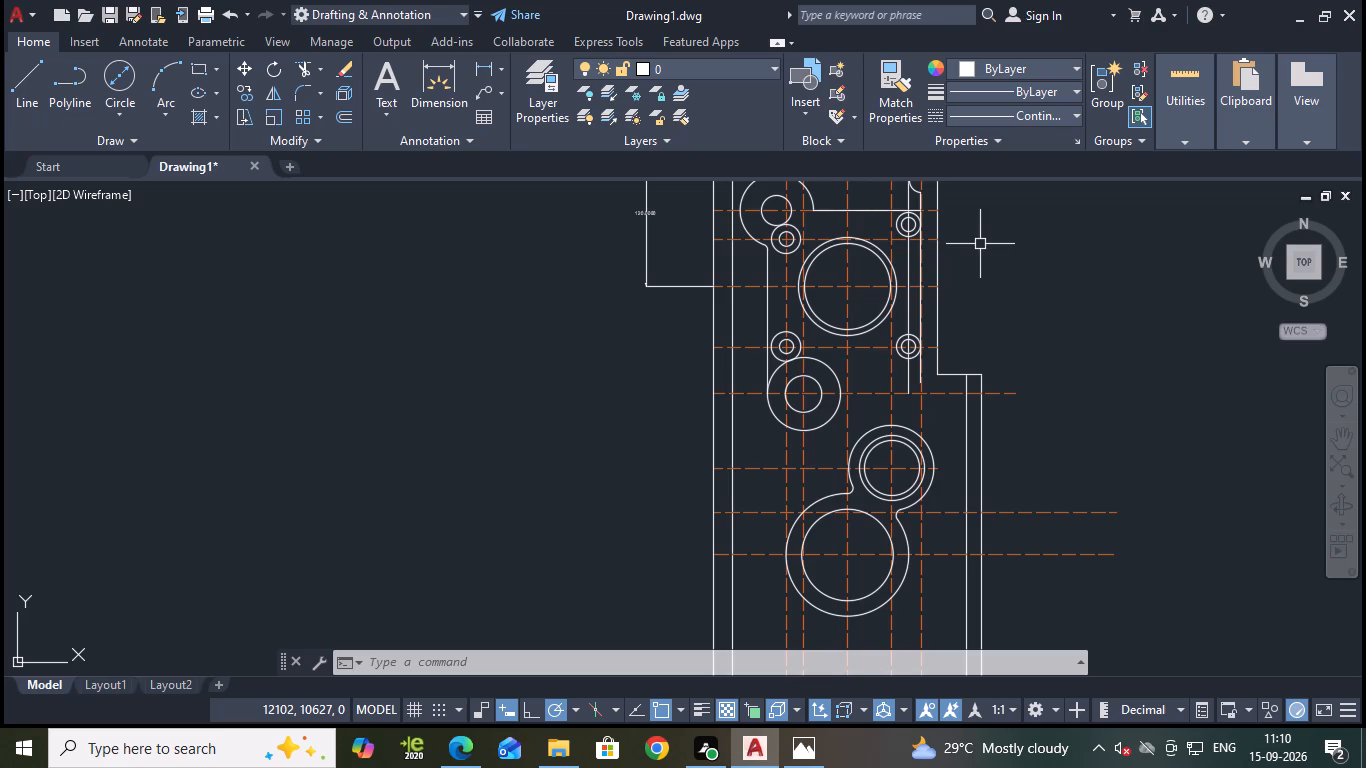
scroll(906, 325, up, 2)
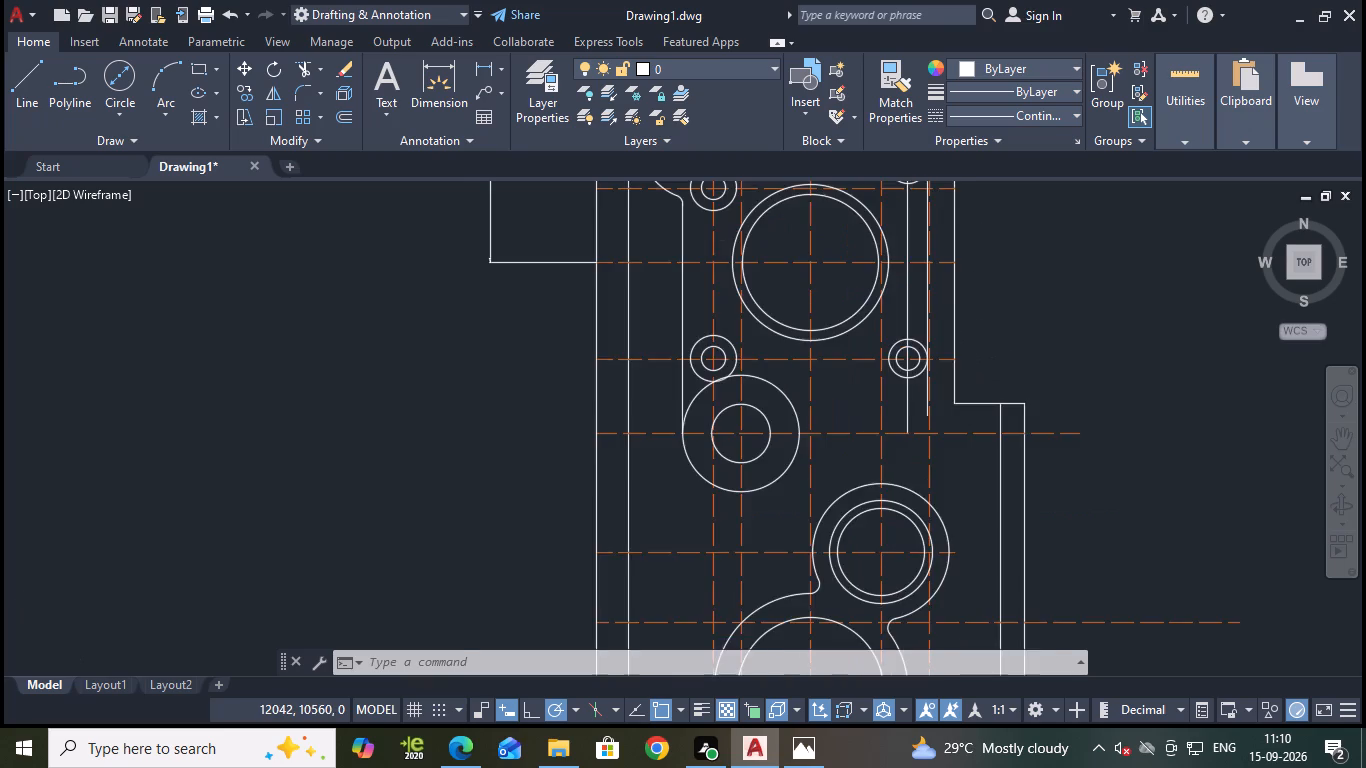
click(906, 312)
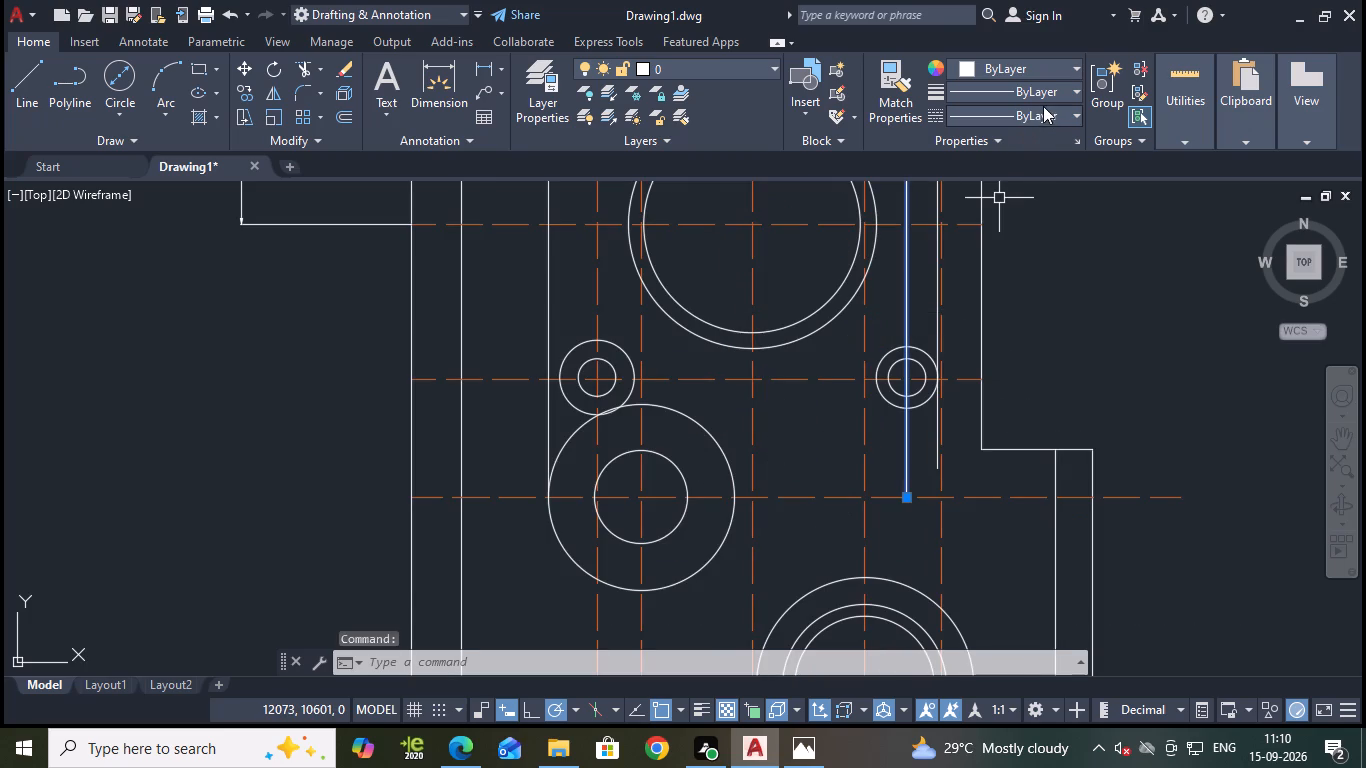
click(1043, 112)
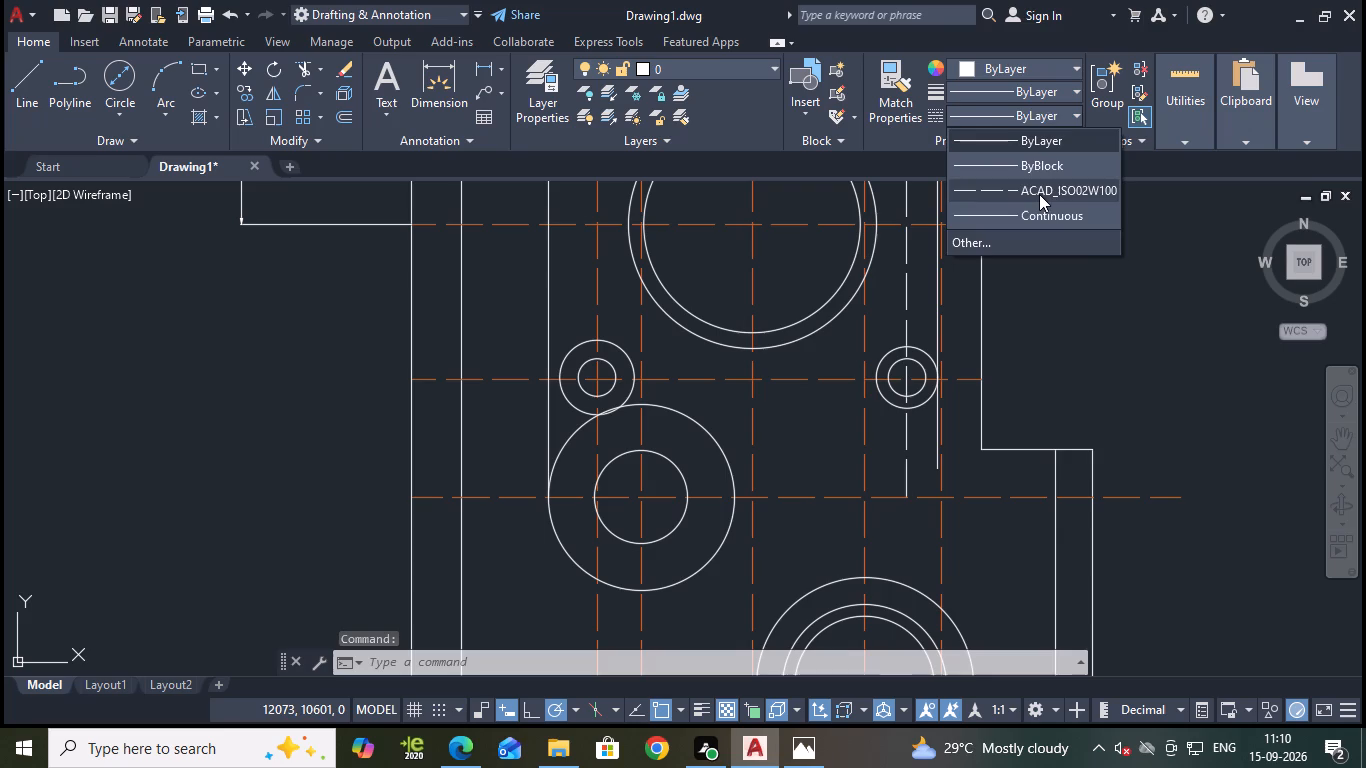
click(1039, 194)
click(1014, 65)
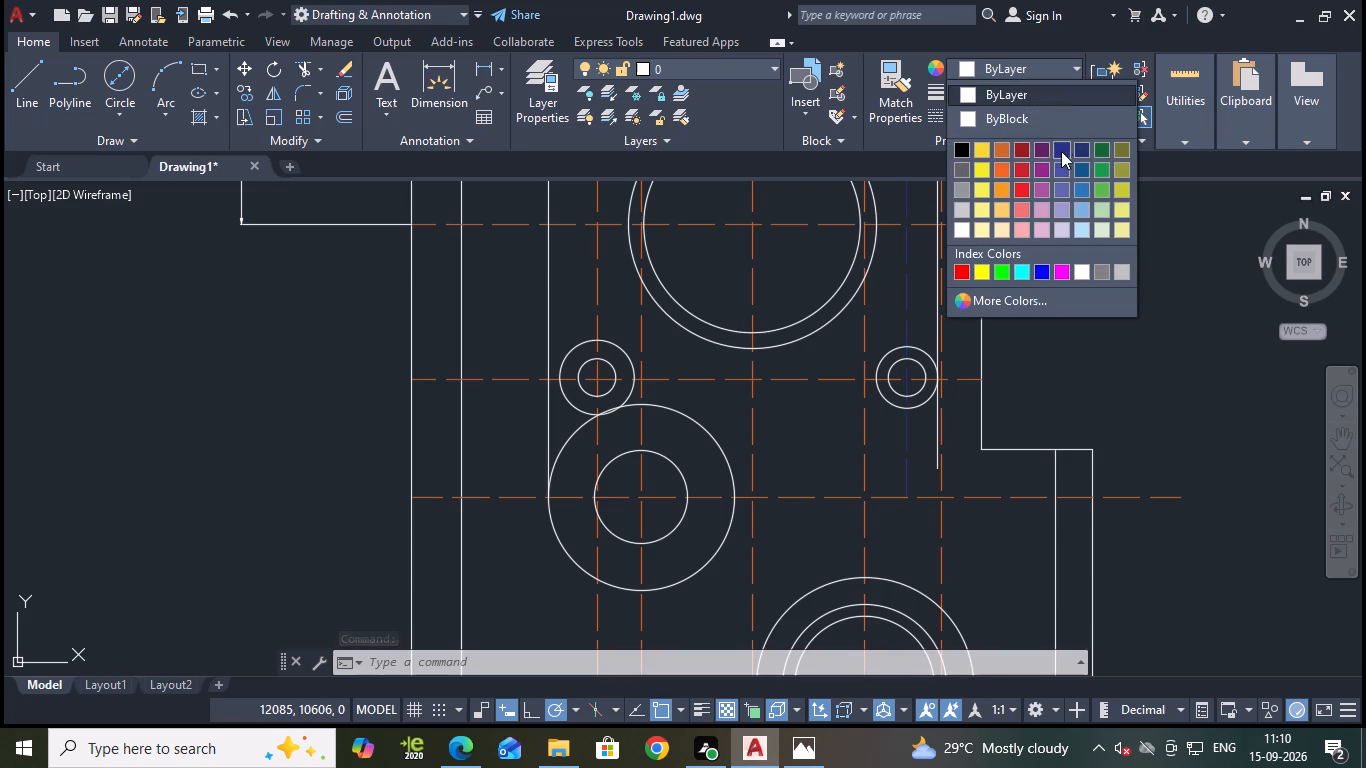
click(1005, 175)
scroll(1201, 393, down, 1)
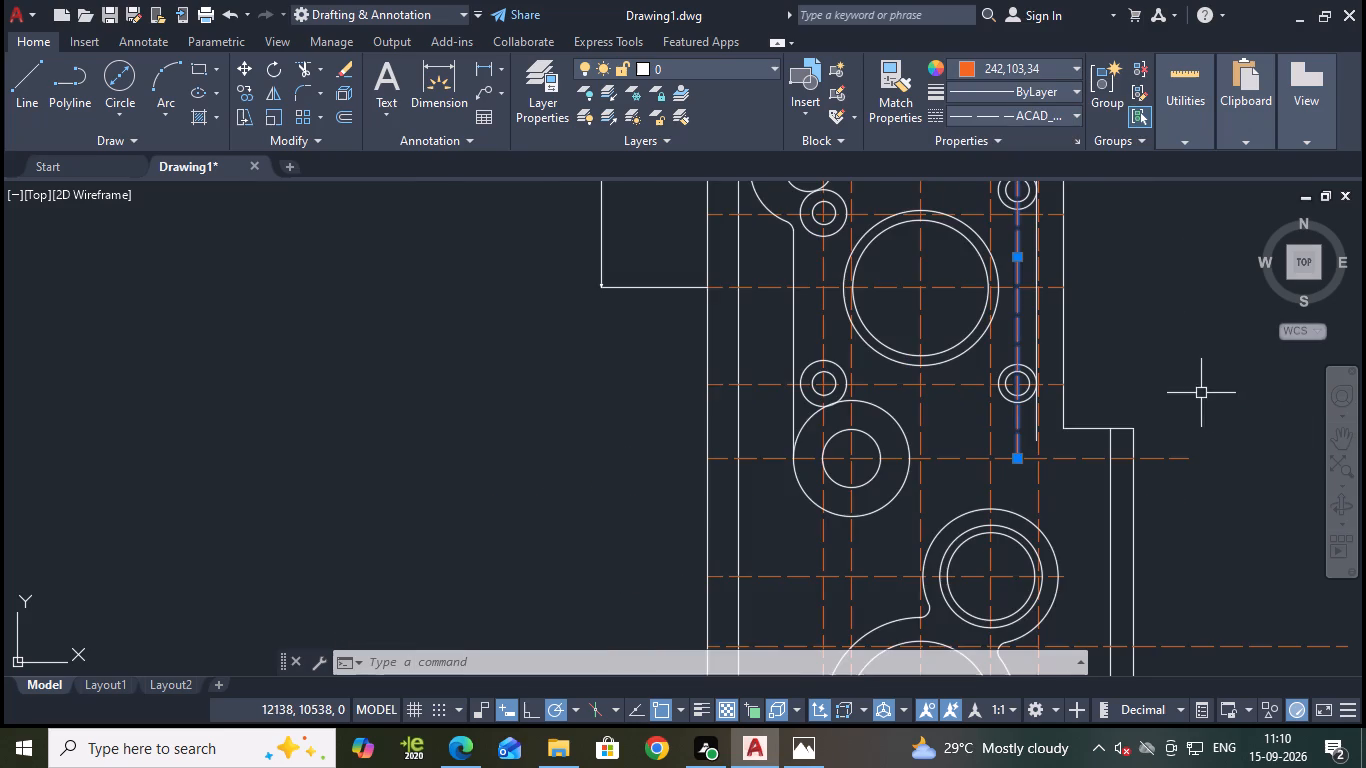
scroll(1166, 388, down, 1)
key(Escape)
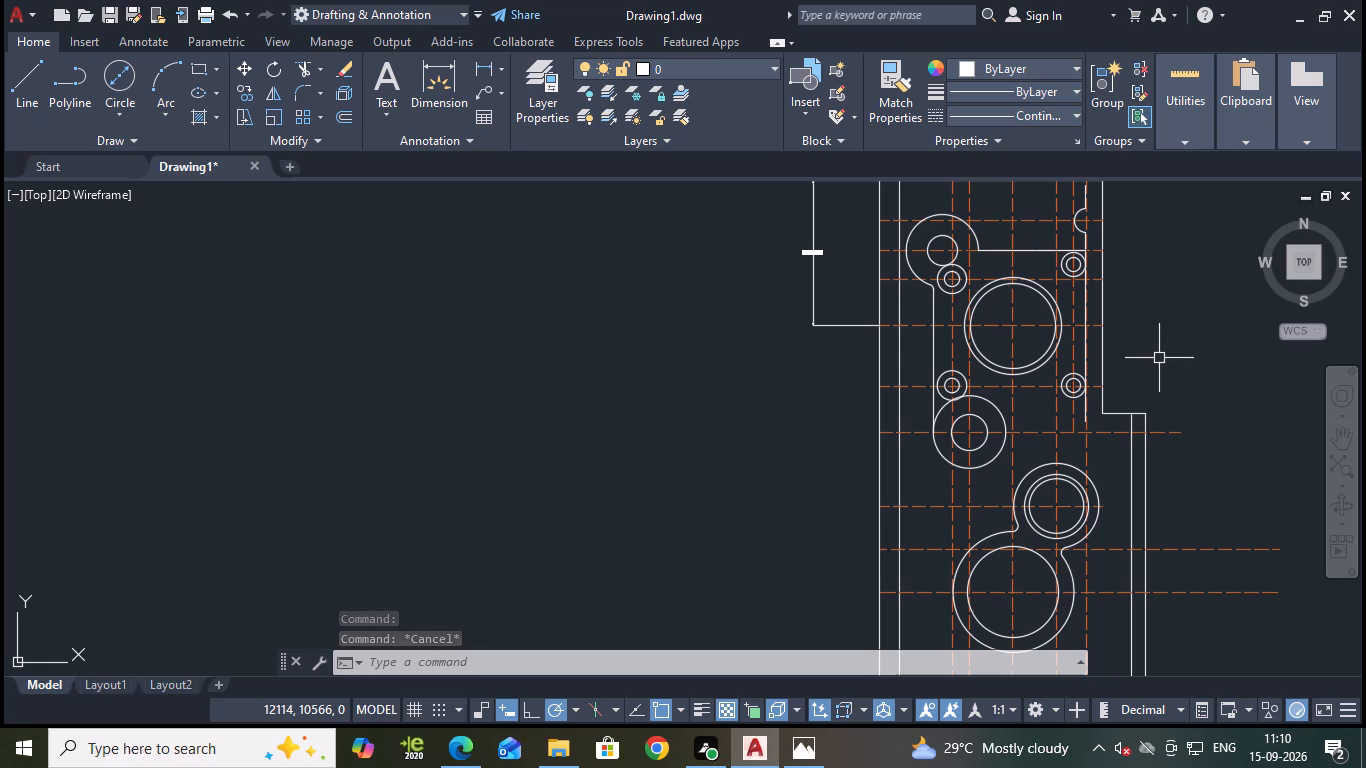
Examine the lower half of the outline, including the bevelled corners and the solid horizontal line above the bottom edge.
scroll(1170, 386, down, 1)
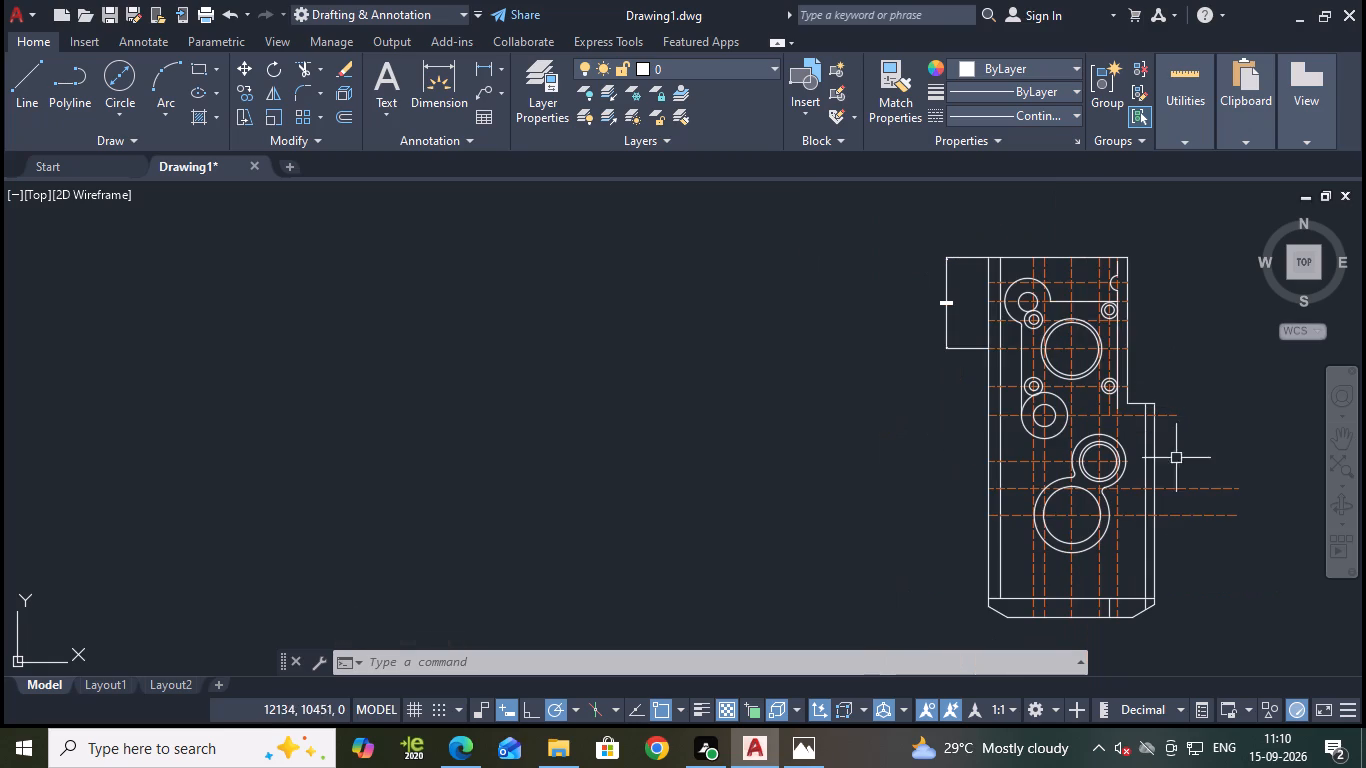
middle_drag(1163, 638, 1170, 549)
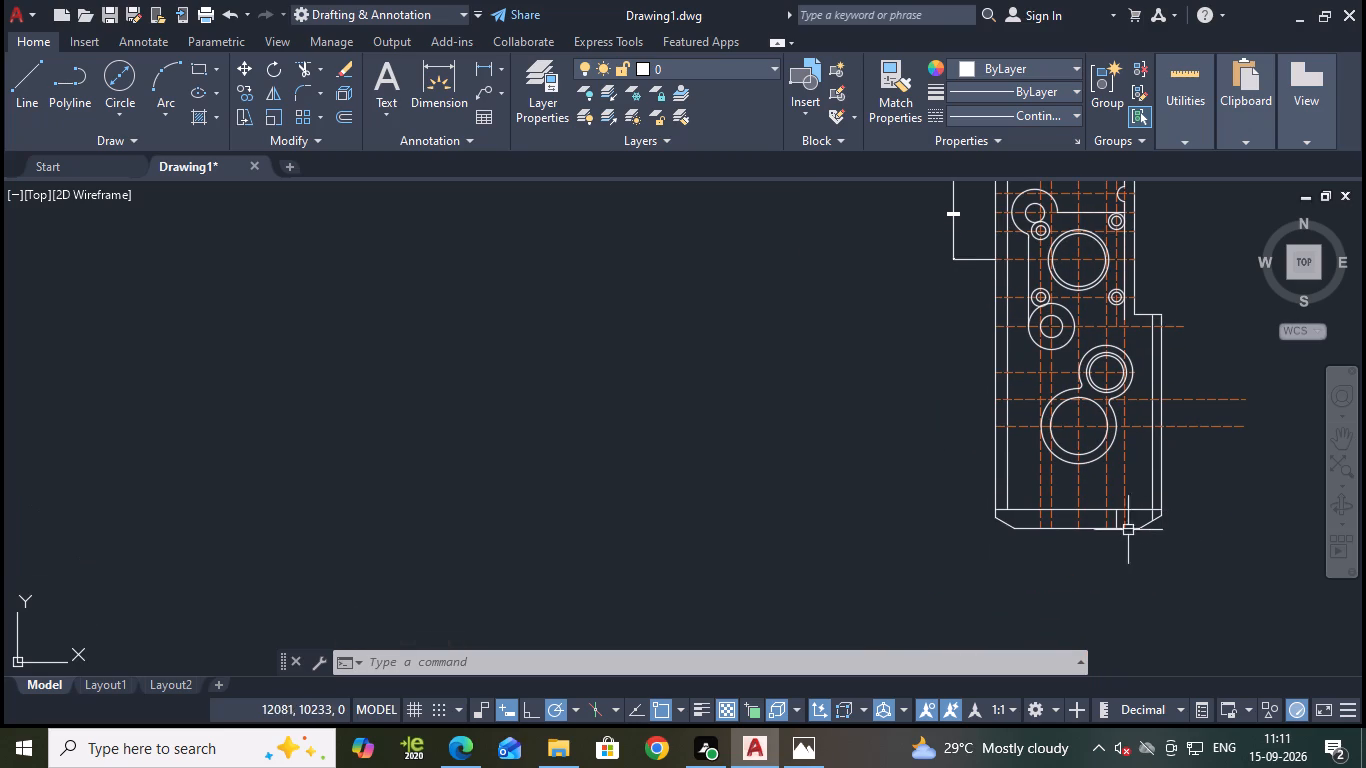
scroll(1165, 524, up, 1)
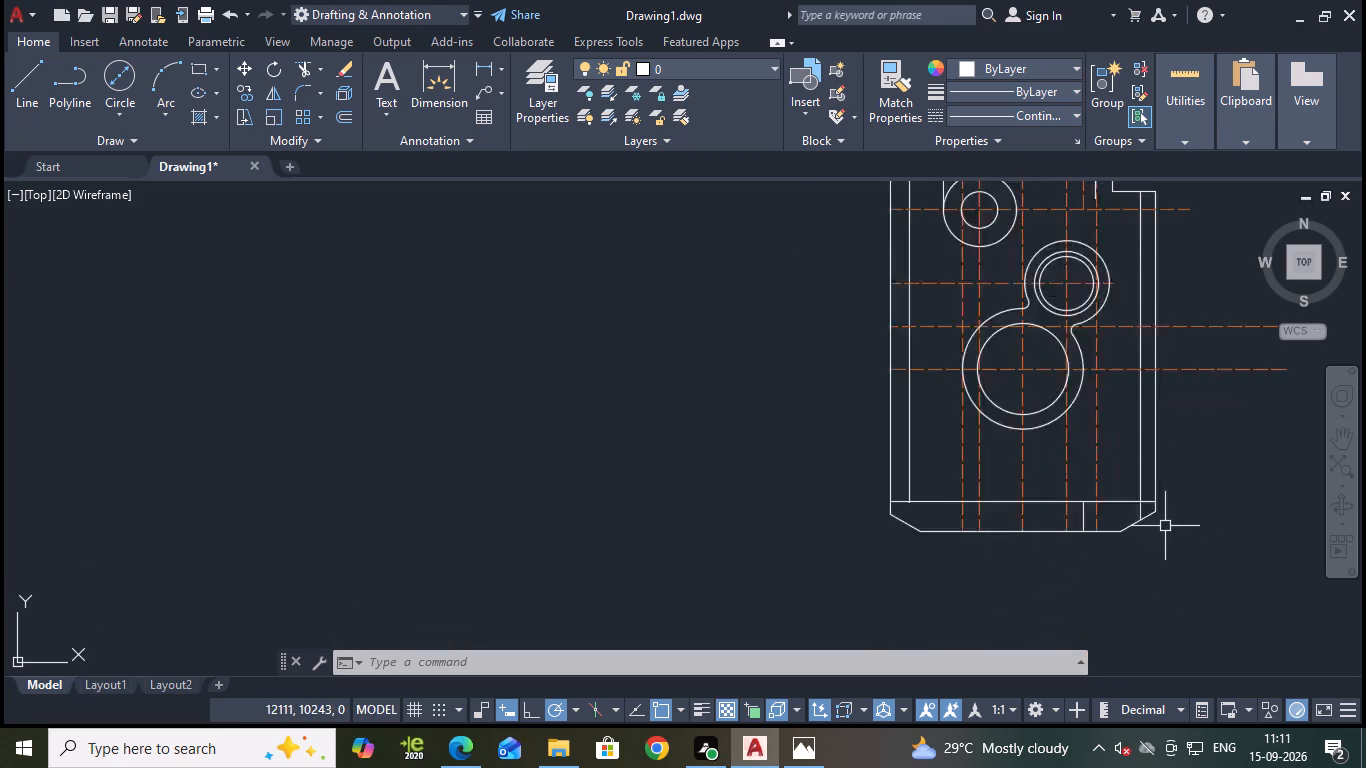
scroll(1165, 526, up, 1)
click(1021, 489)
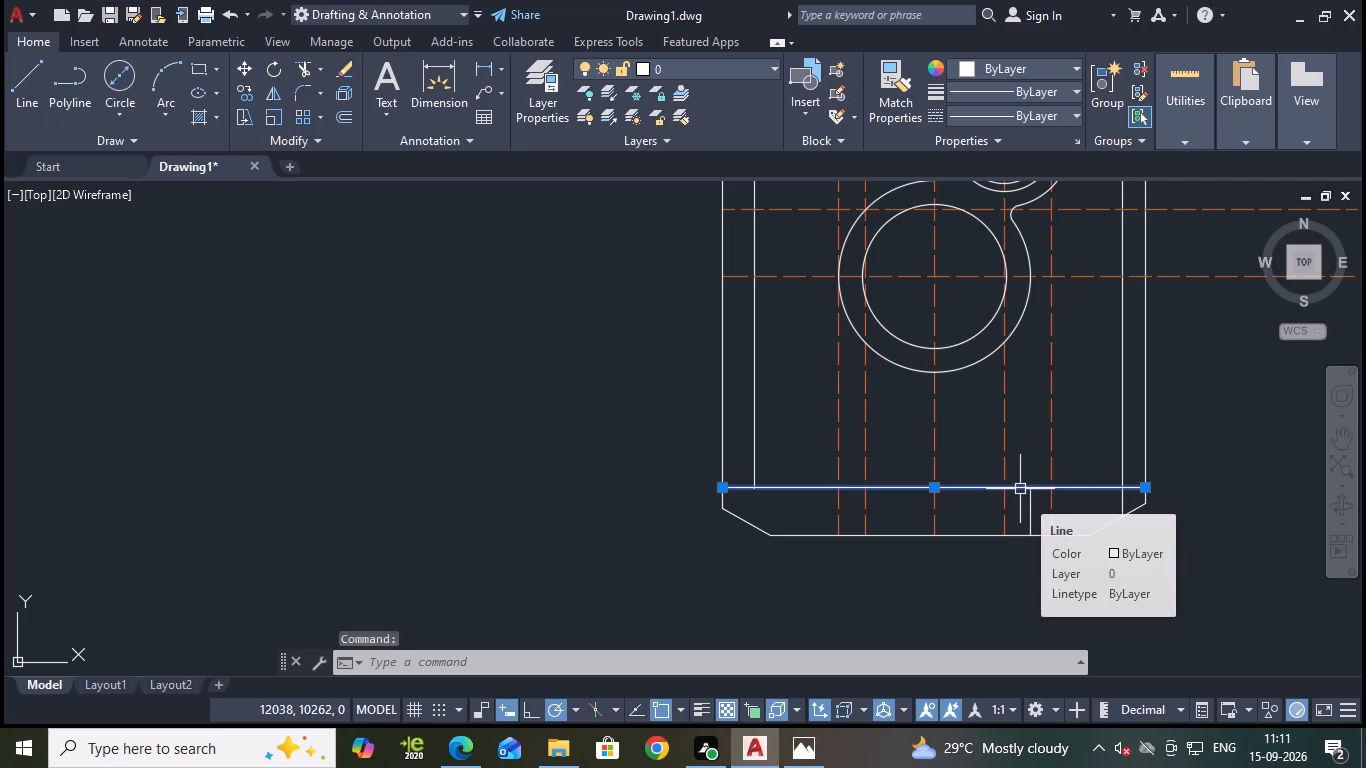
key(Escape)
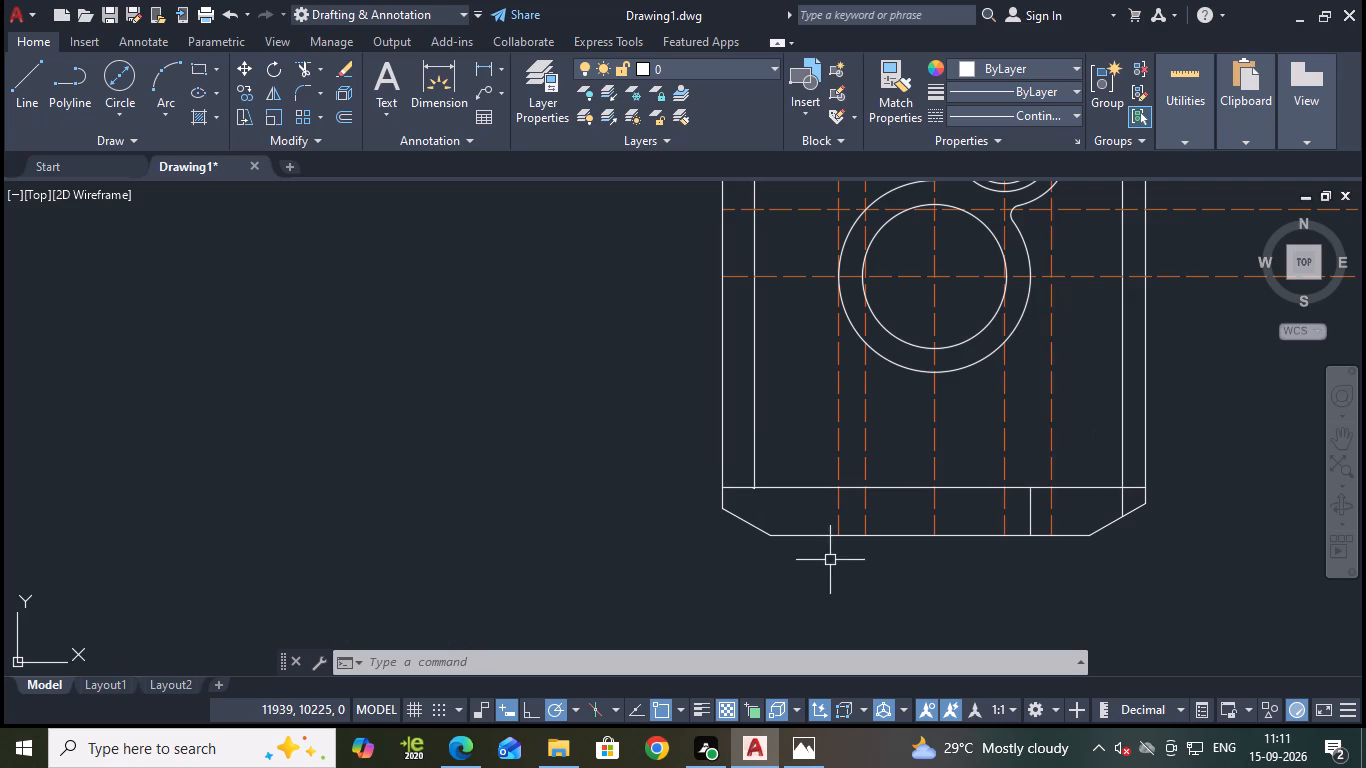
key(Escape)
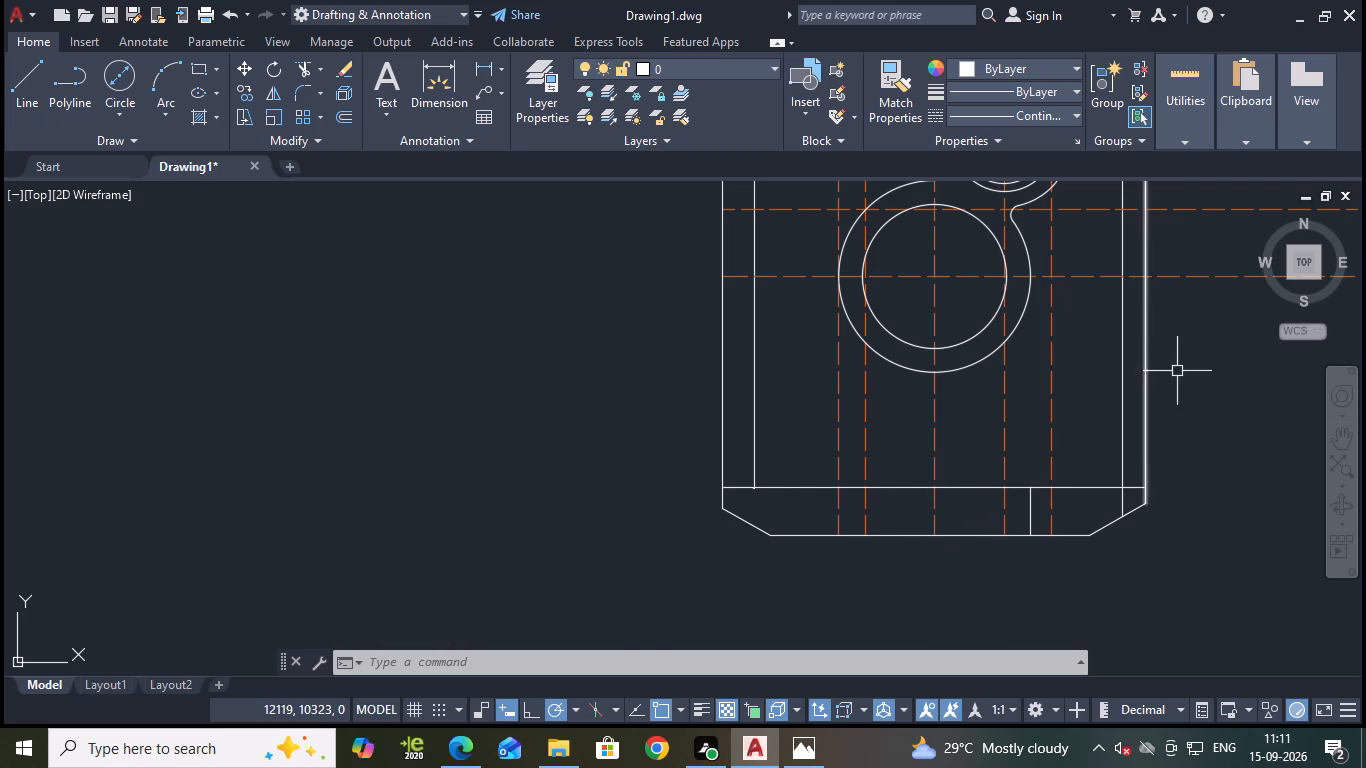
middle_drag(1184, 371, 1085, 645)
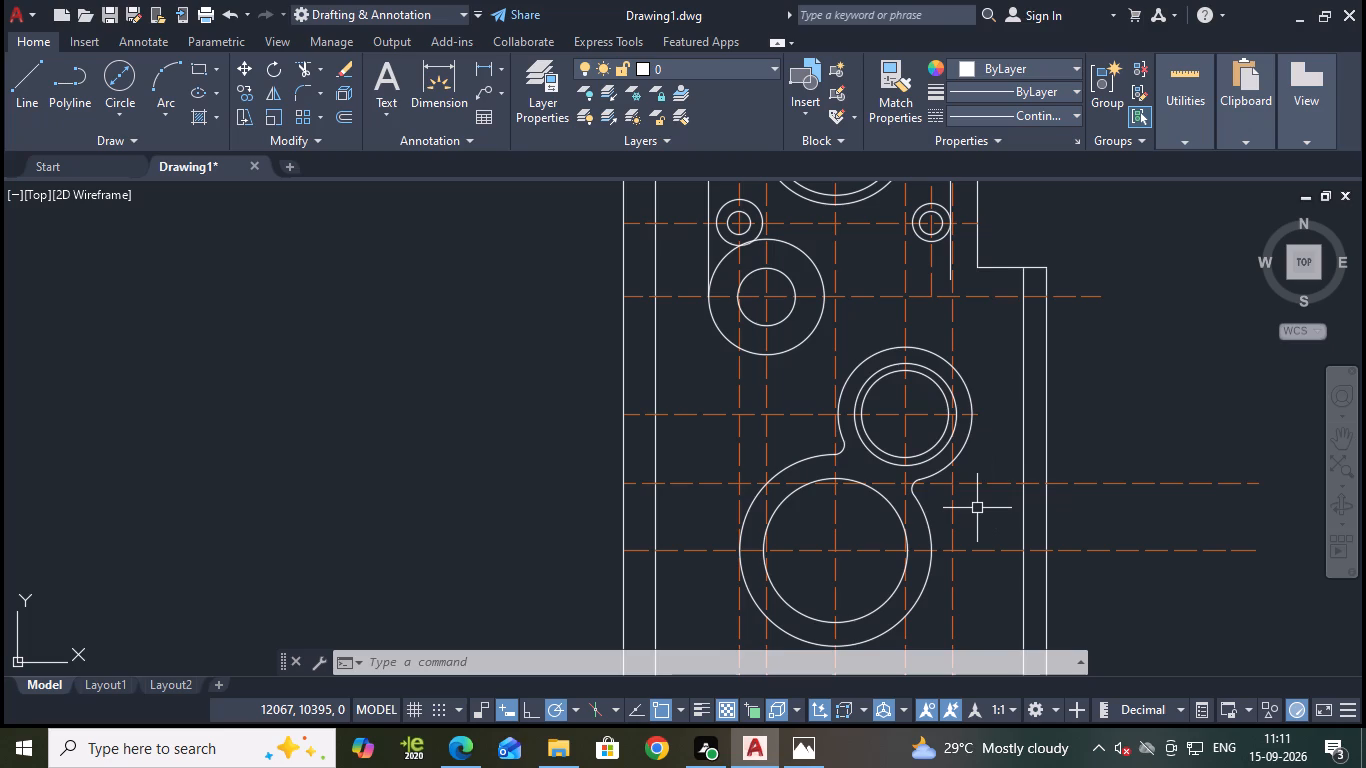
scroll(1002, 523, down, 1)
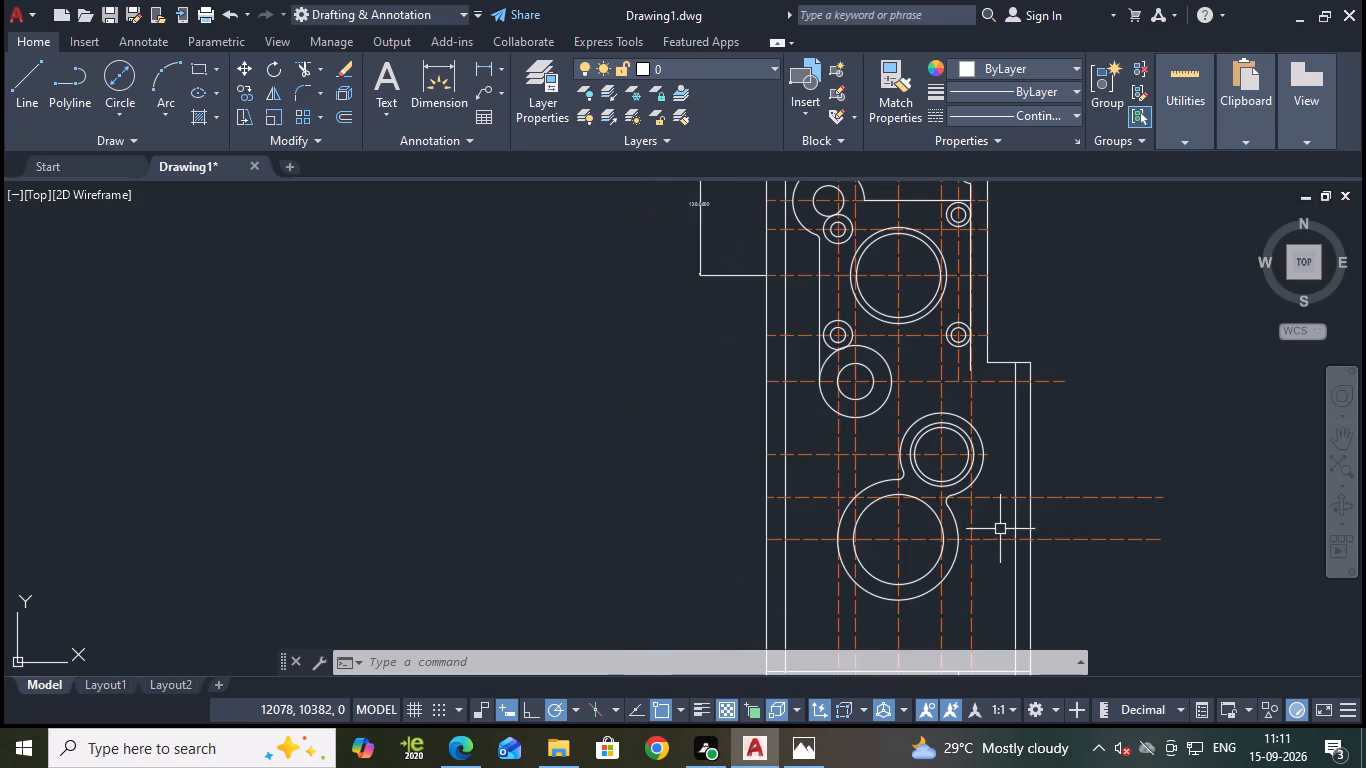
middle_drag(1100, 591, 1159, 439)
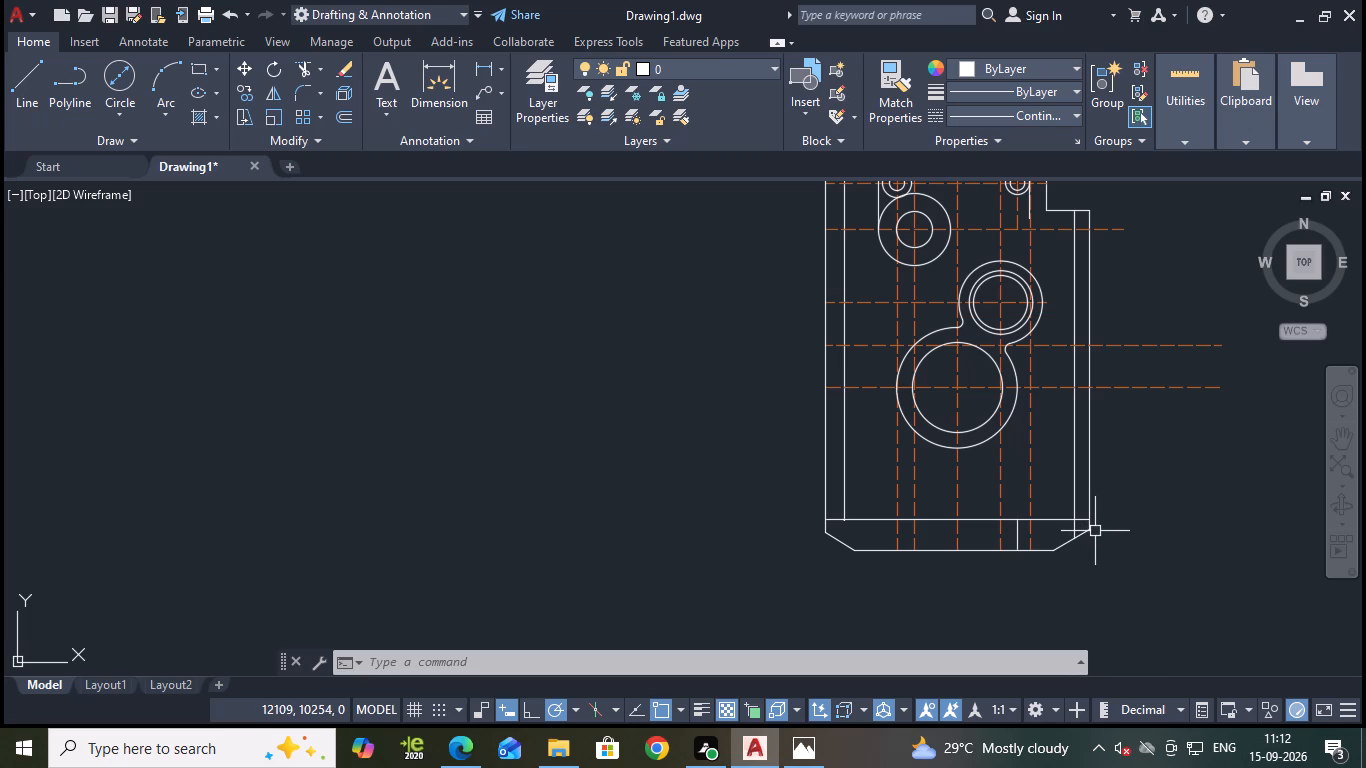
middle_drag(772, 441, 817, 490)
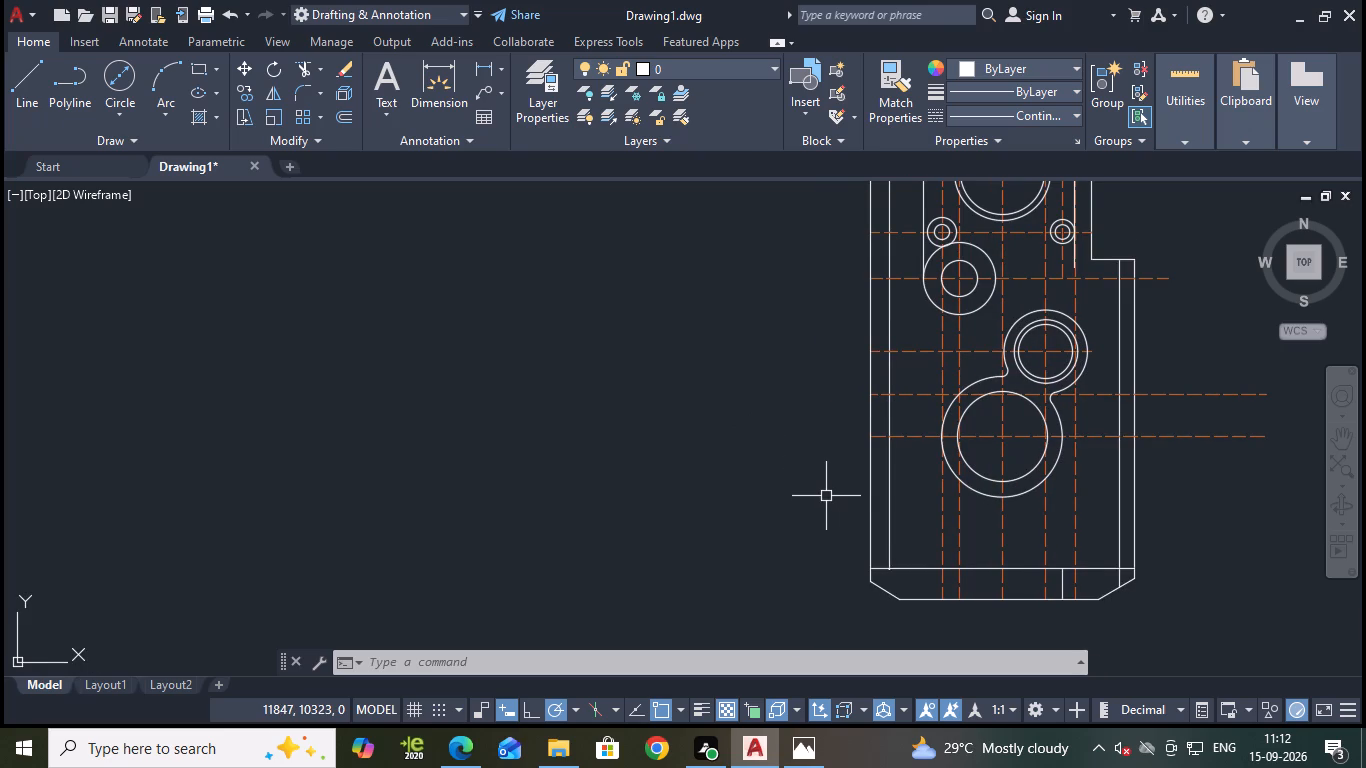
middle_drag(645, 444, 640, 493)
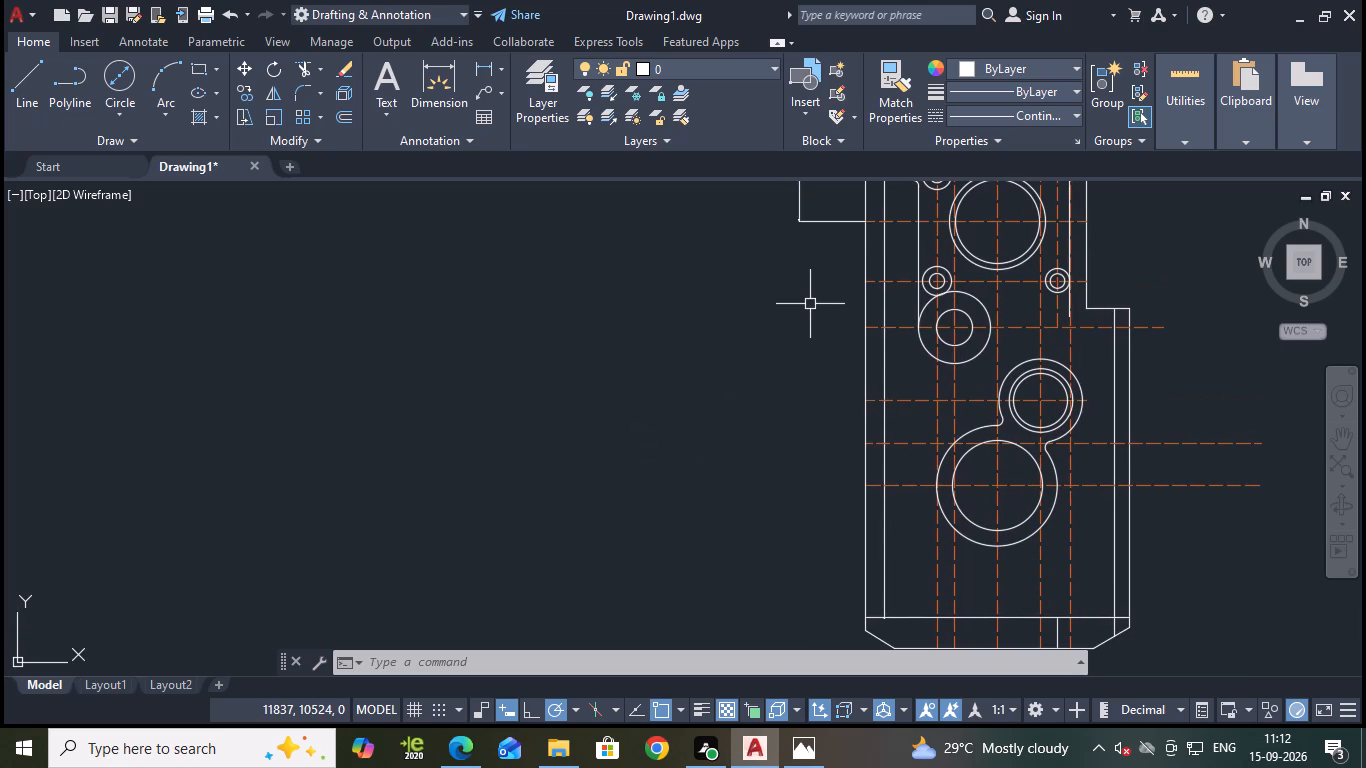
key(Escape)
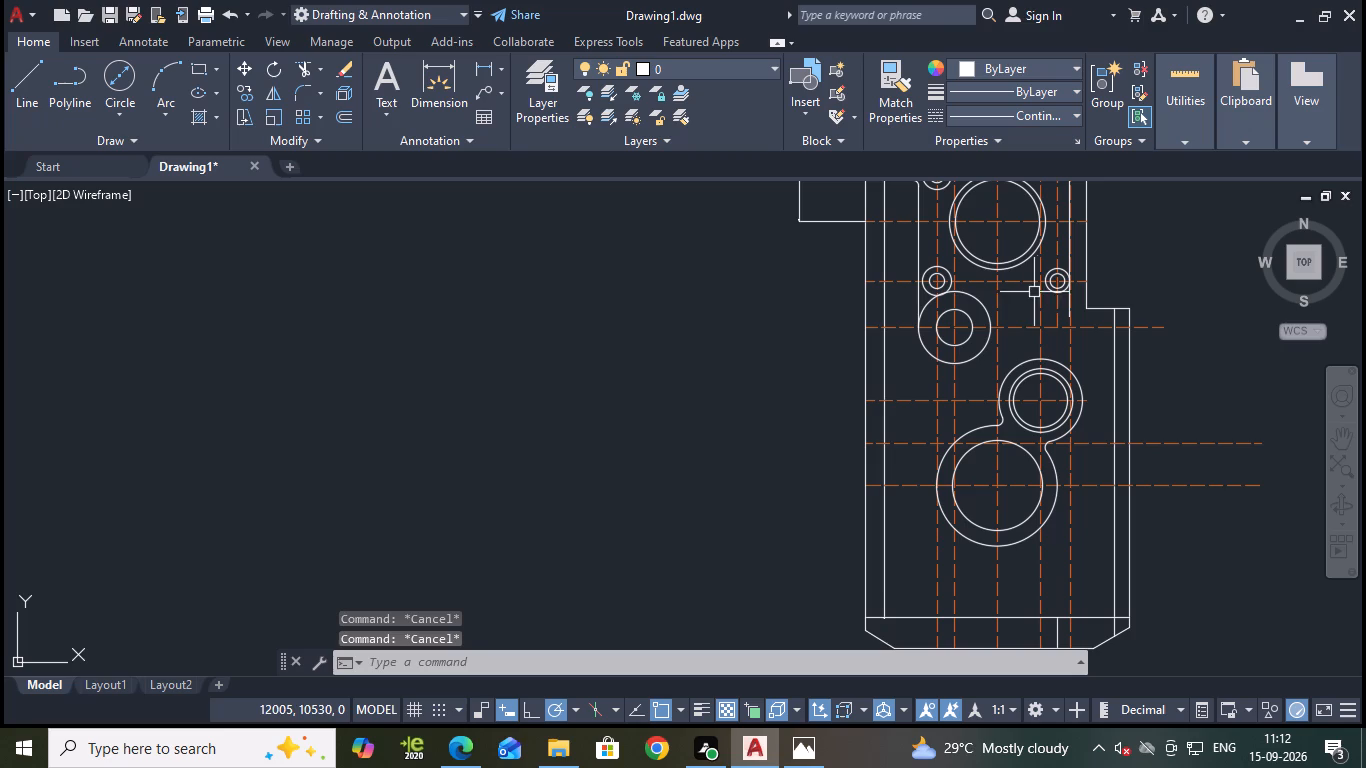
Offset the horizontal centre line through the upper large double circle 342.5 mm downward using the Through option.
key(o)
key(Return)
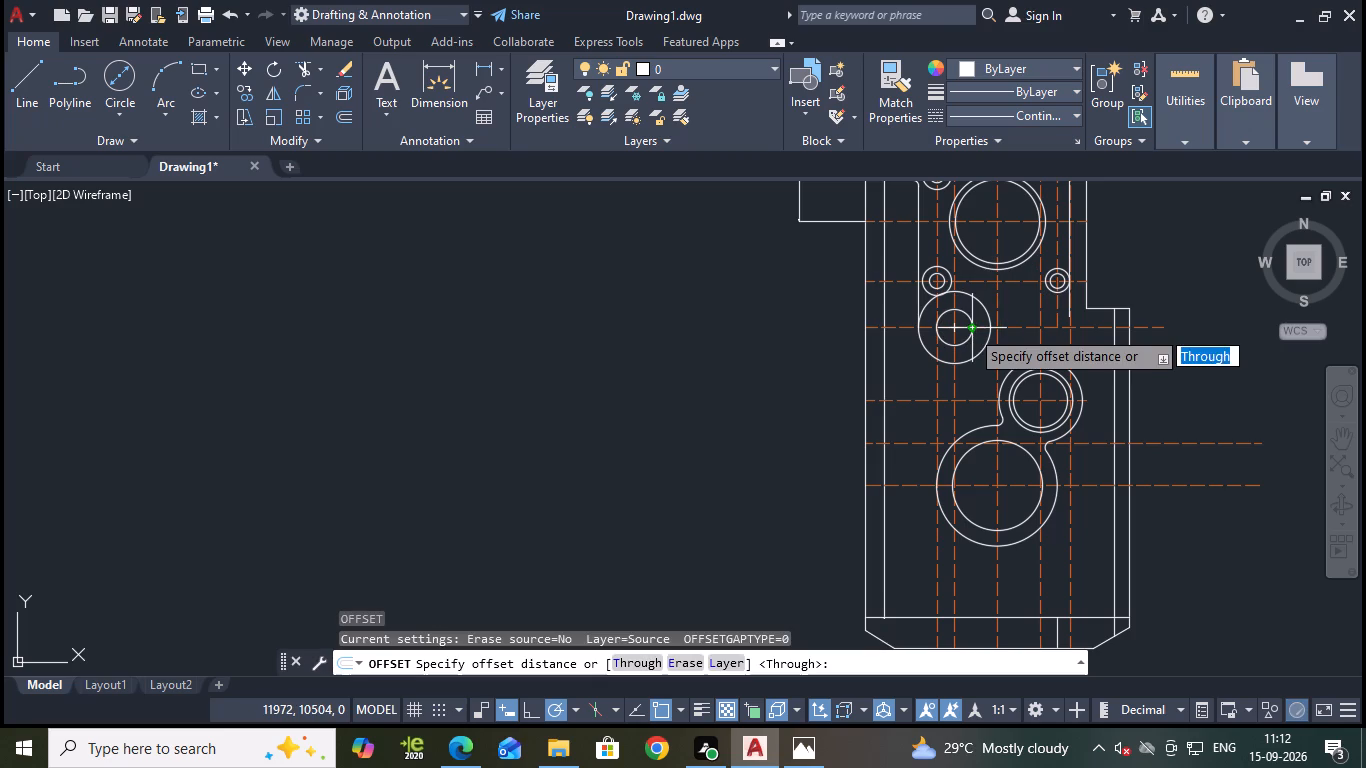
key(Return)
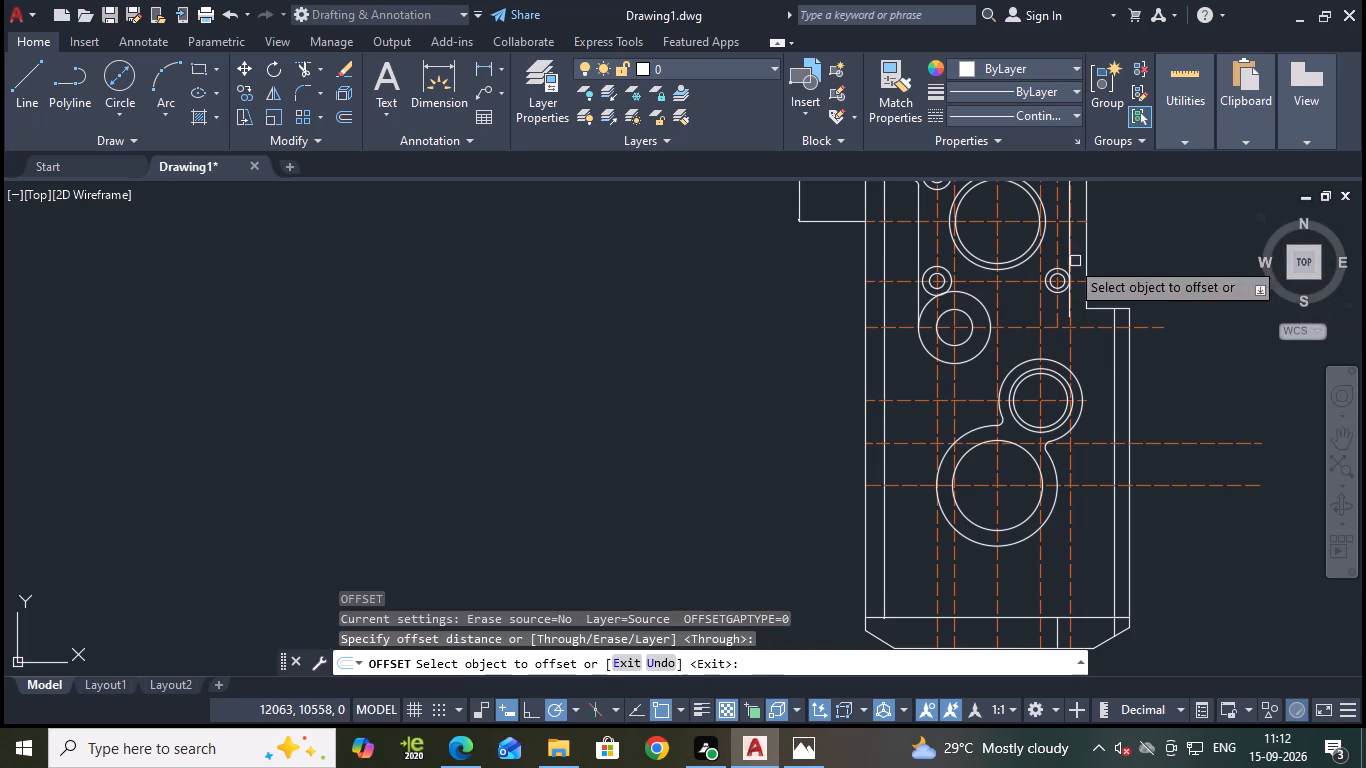
click(1009, 222)
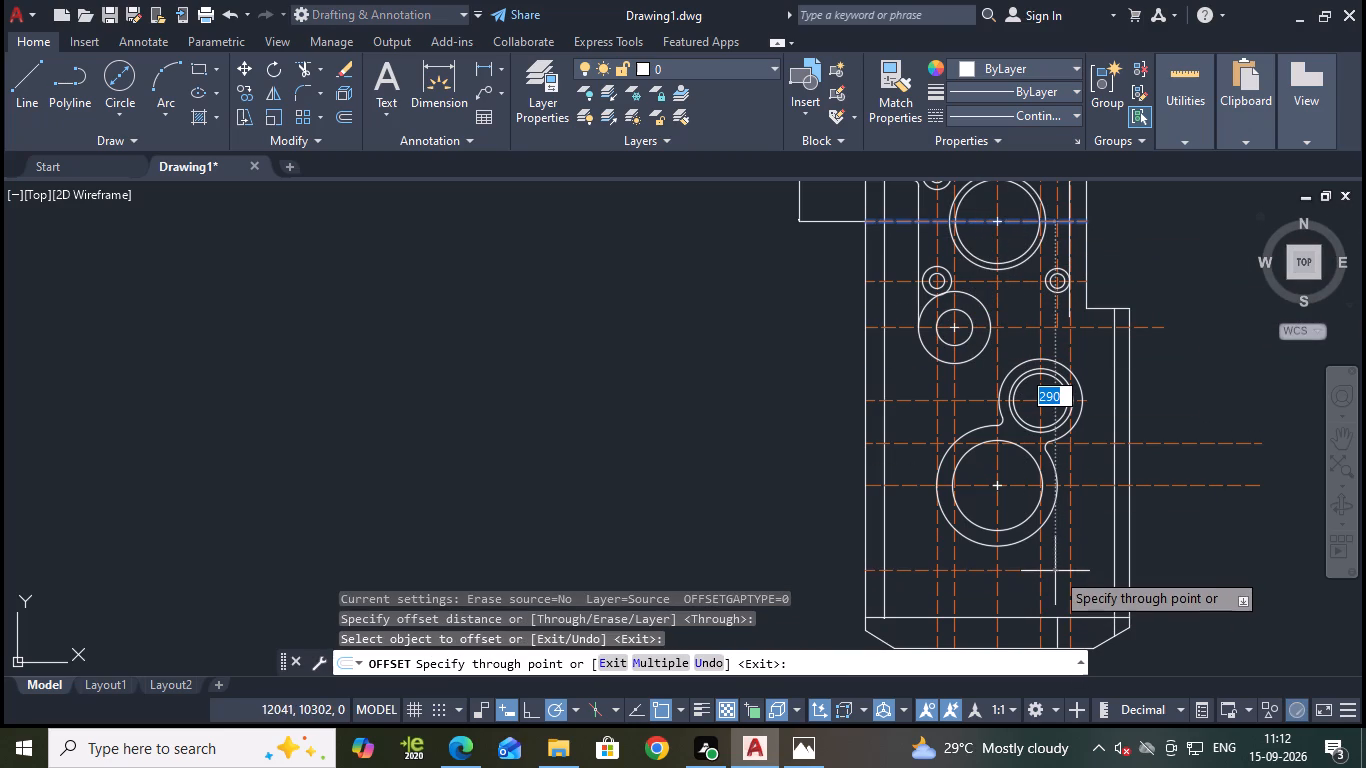
middle_drag(1056, 578, 1068, 478)
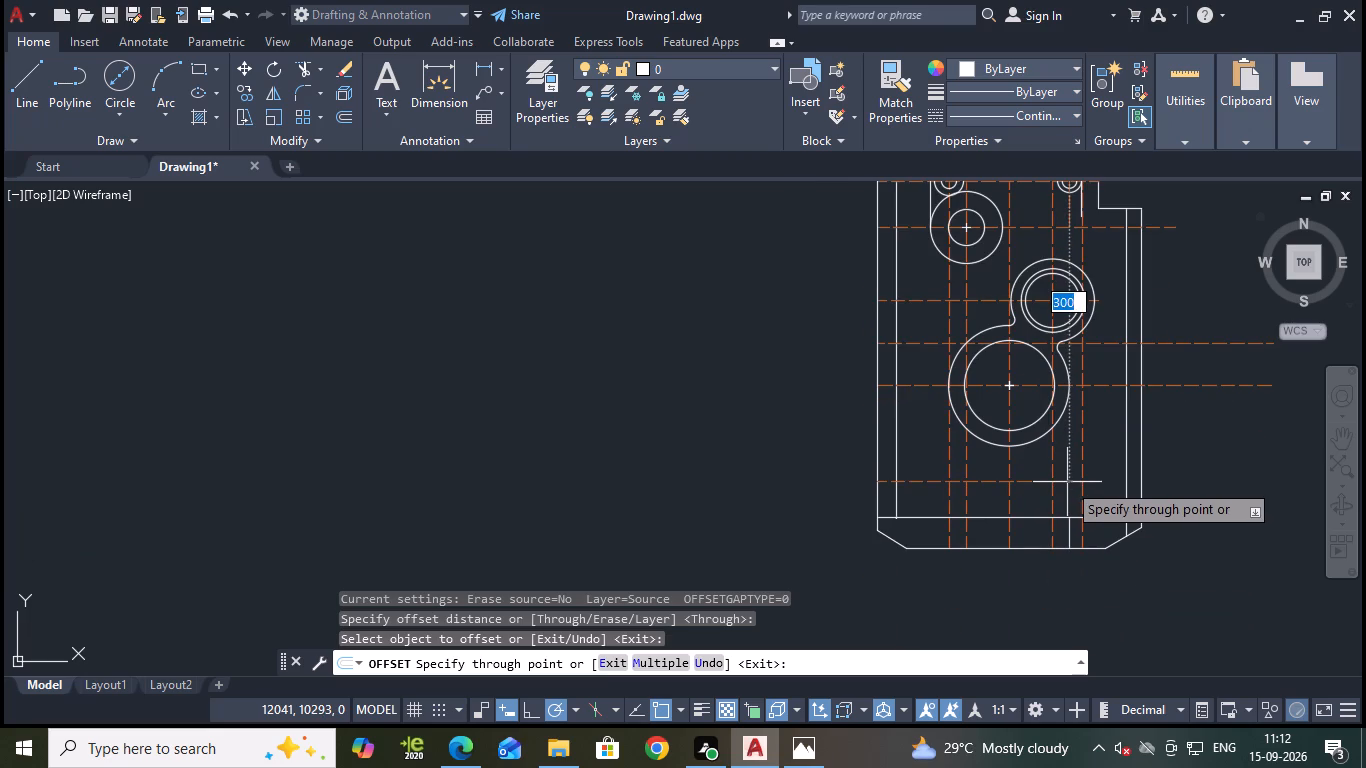
scroll(1066, 482, up, 1)
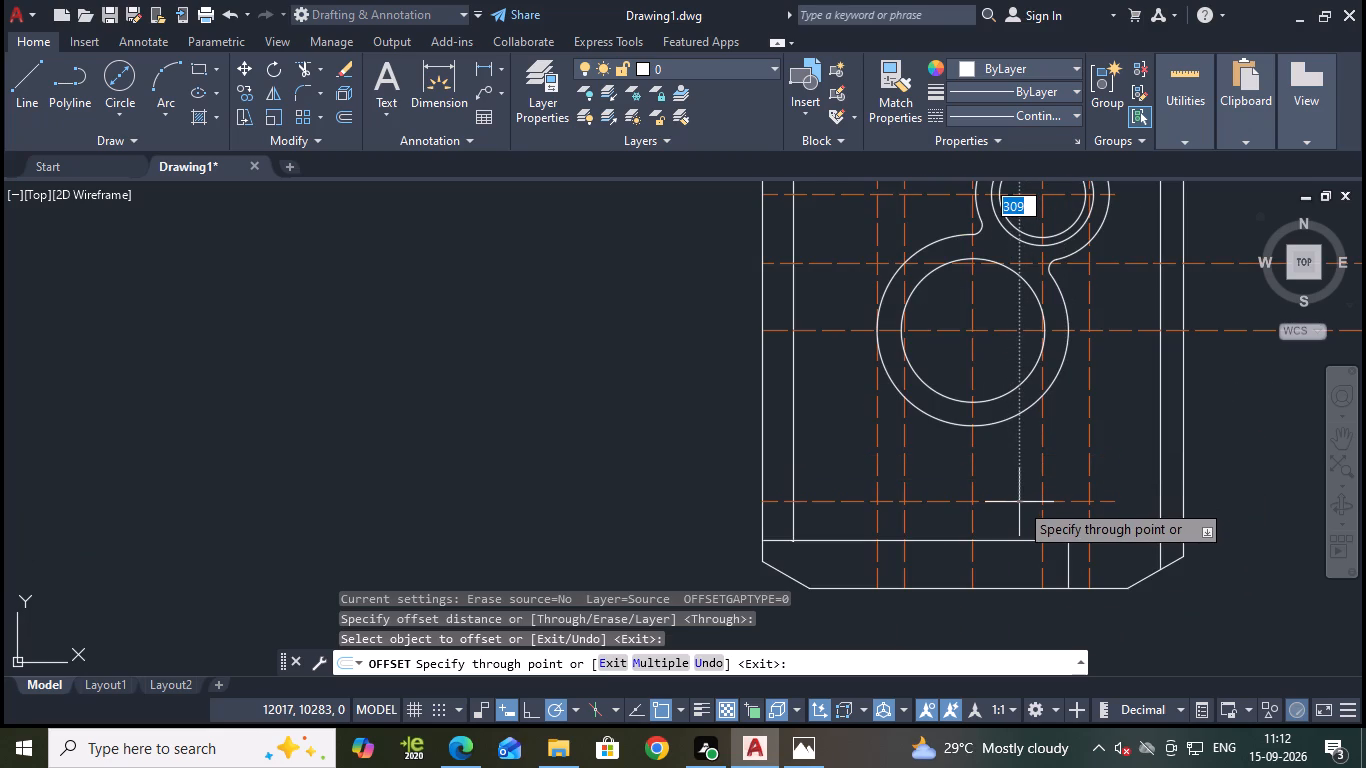
text(342.5)
key(Return)
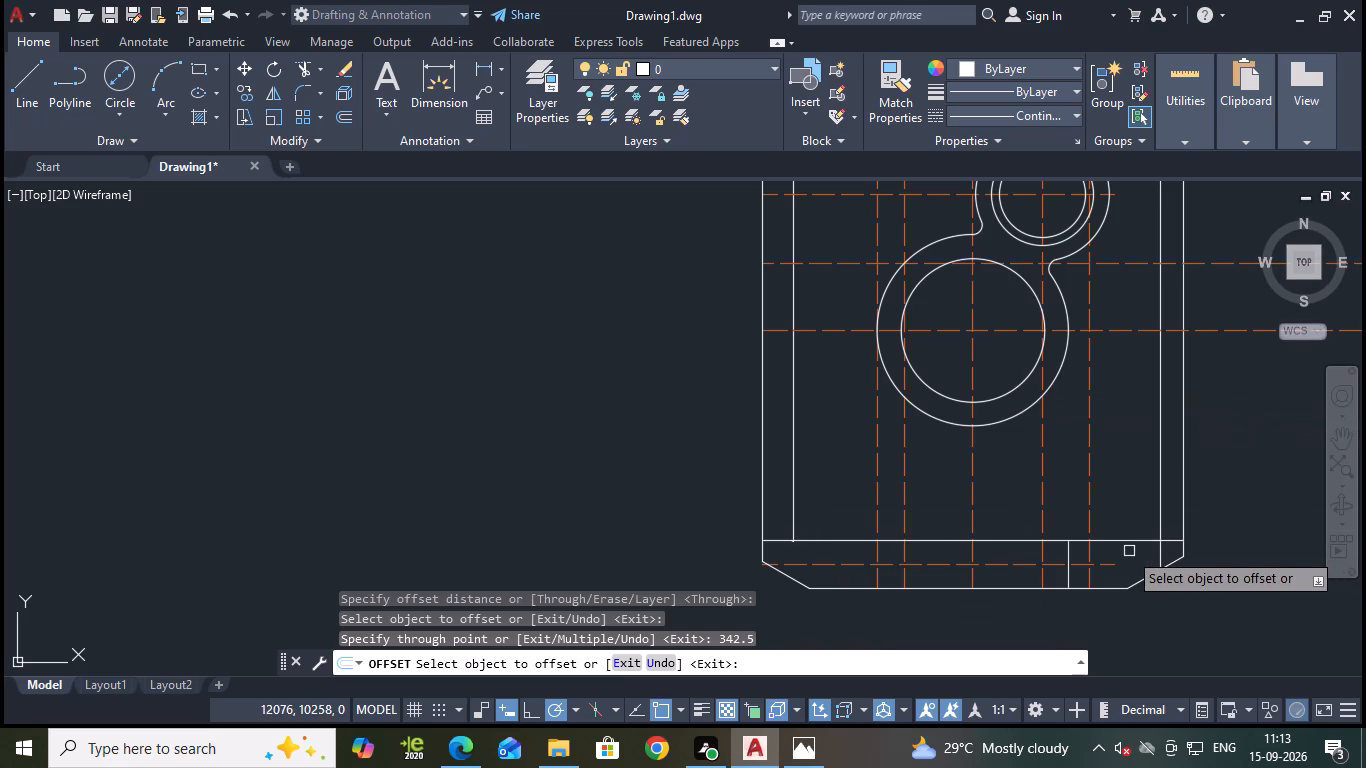
key(Escape)
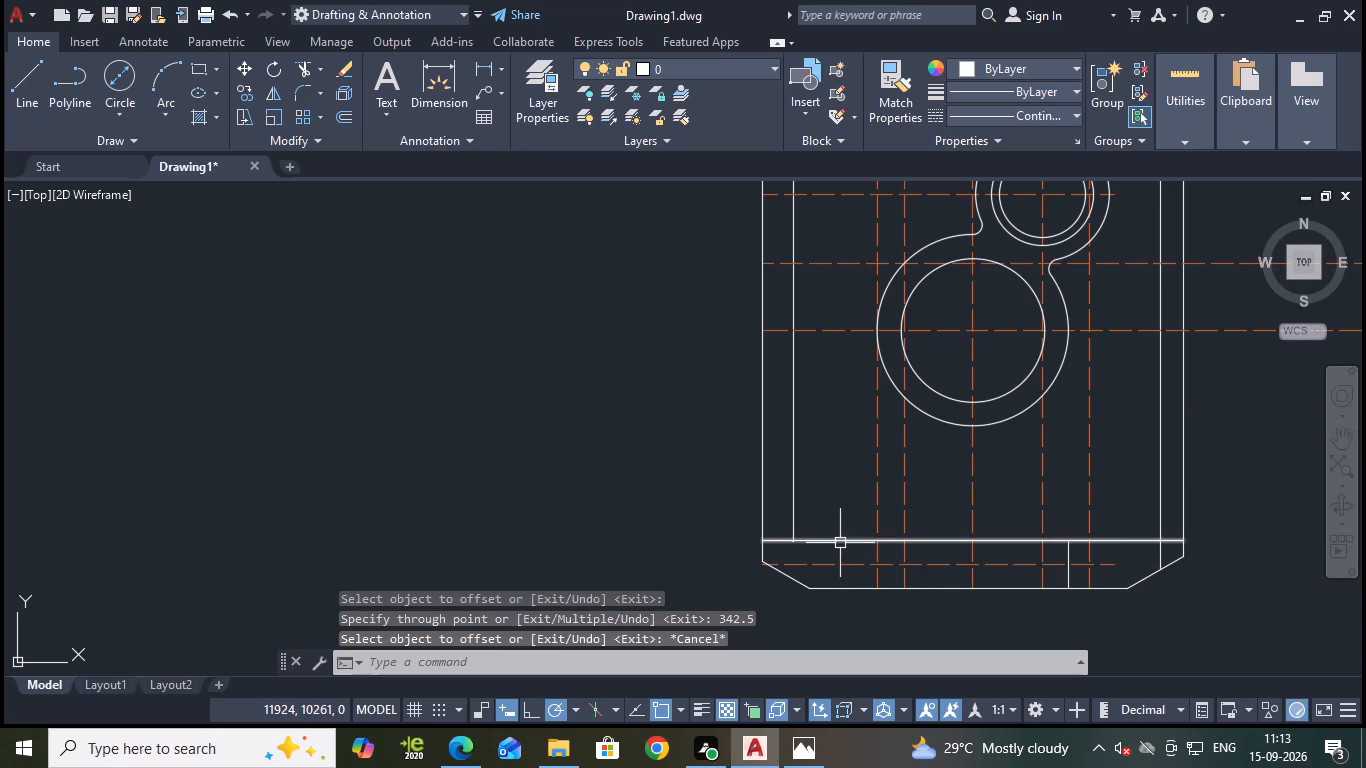
Erase the solid horizontal line above the bevelled bottom edge and the tiny slanted fragment at the inner left vertical line's lower end.
click(840, 543)
key(e)
key(Return)
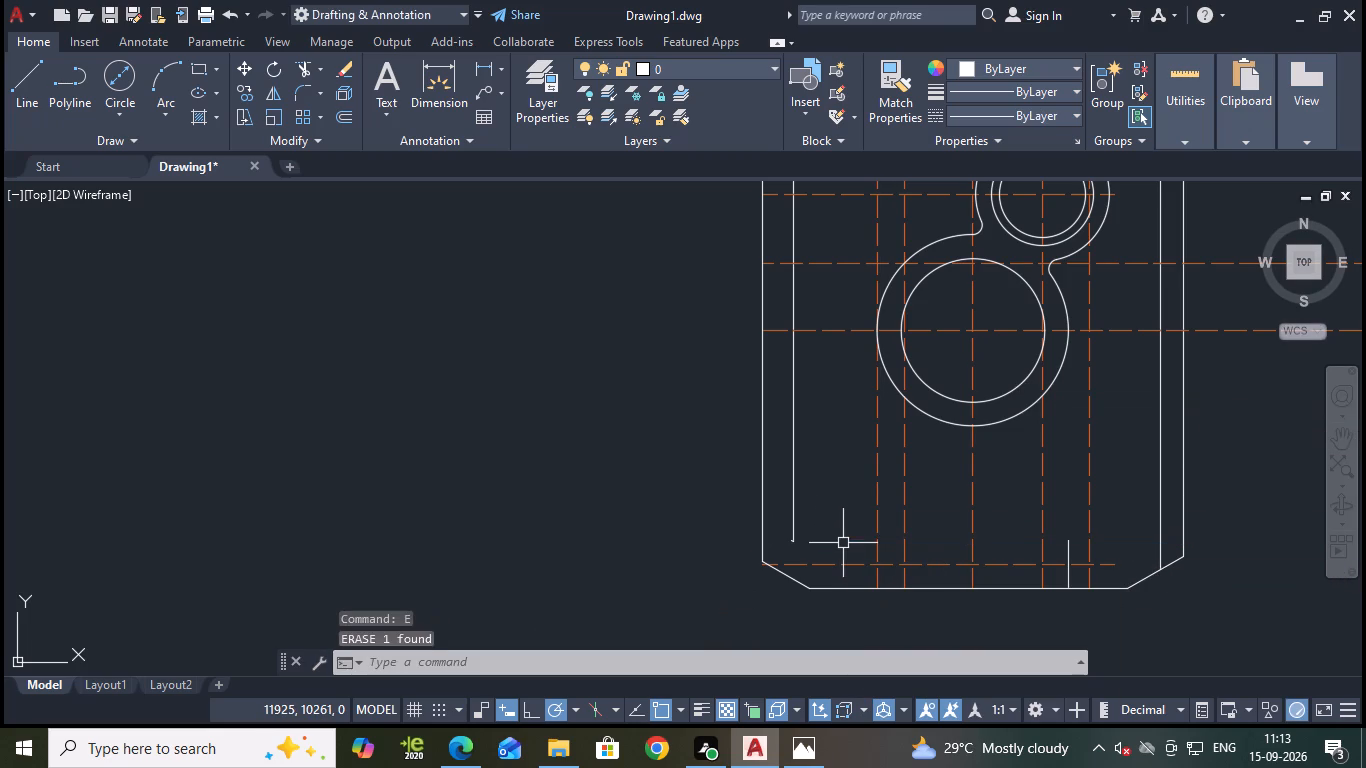
scroll(843, 566, up, 2)
middle_drag(844, 515, 918, 508)
scroll(809, 507, up, 2)
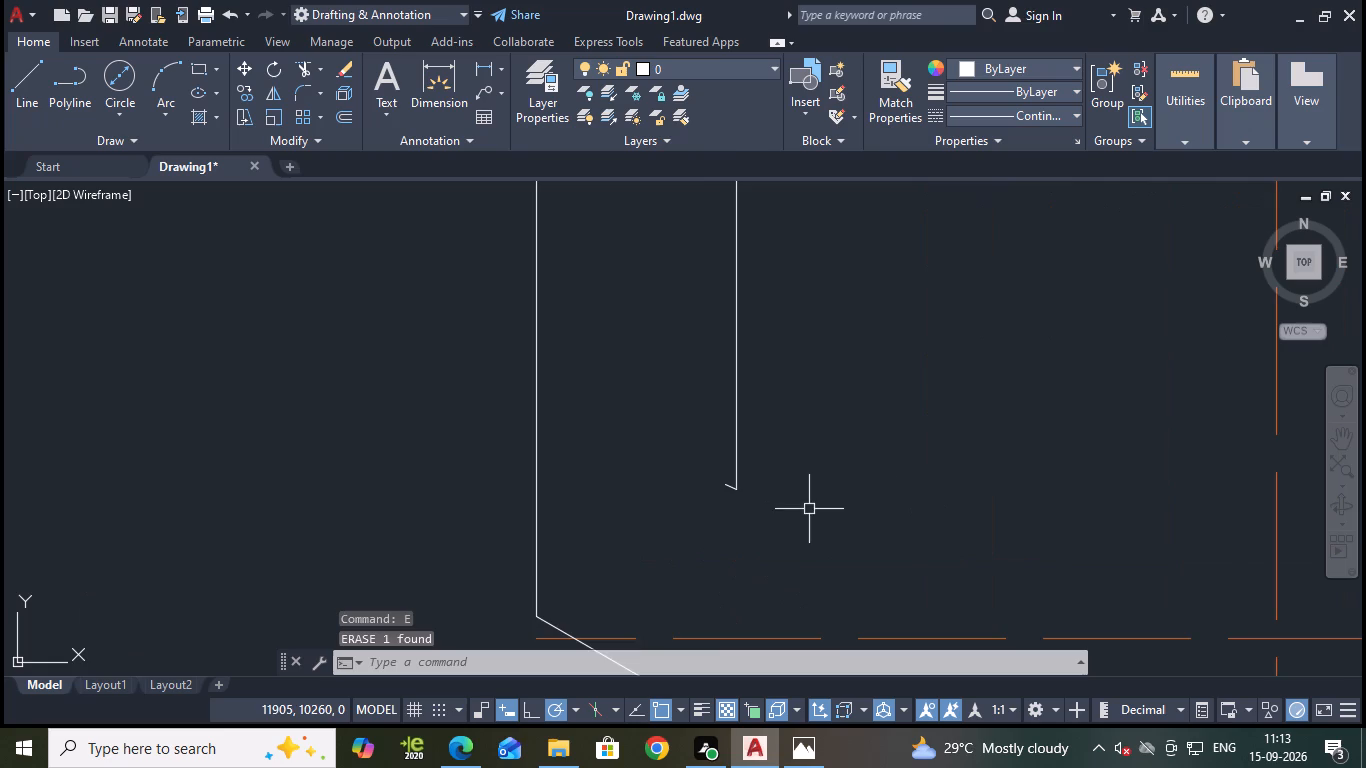
middle_drag(900, 481, 1101, 452)
scroll(878, 476, up, 3)
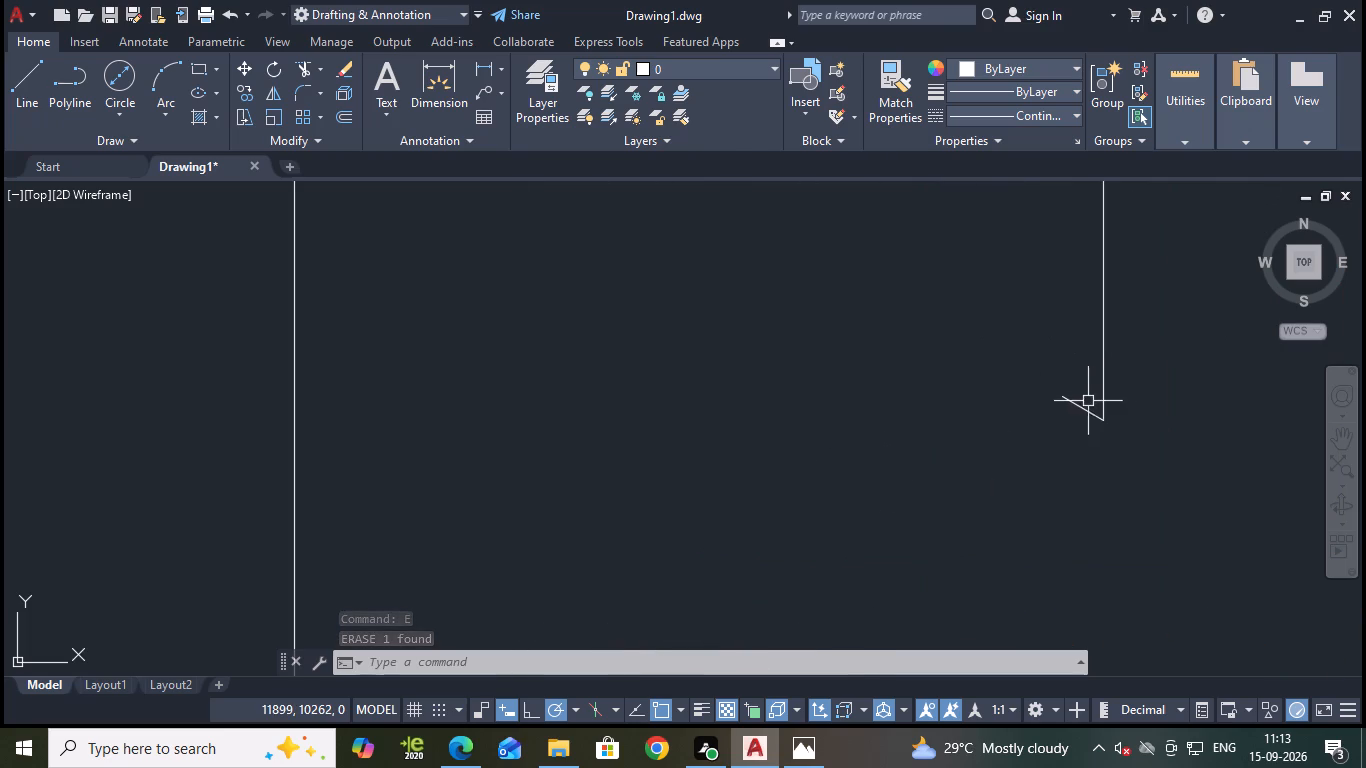
click(1084, 408)
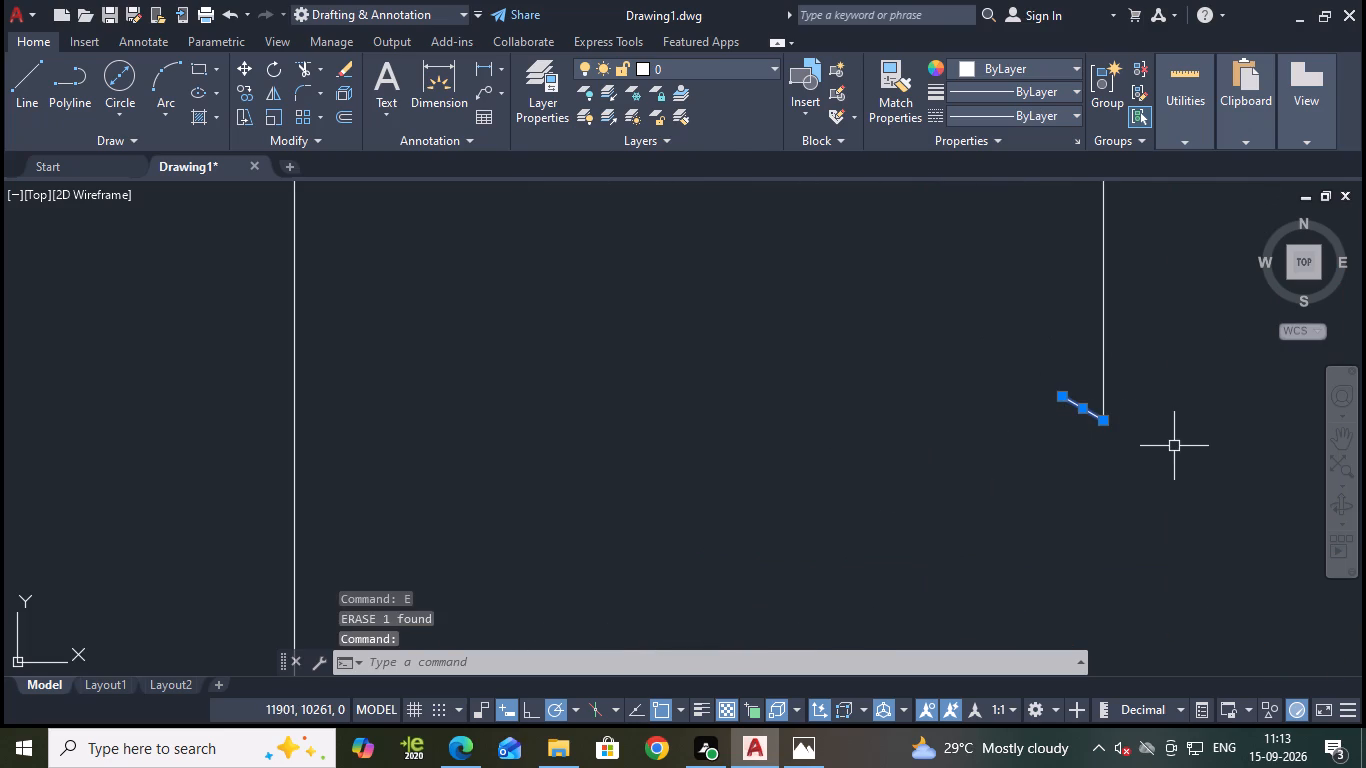
key(e)
key(Return)
Stretch the lower end of the outline's left vertical edge straight down past the bevel and below the bottom edge.
scroll(1166, 446, down, 4)
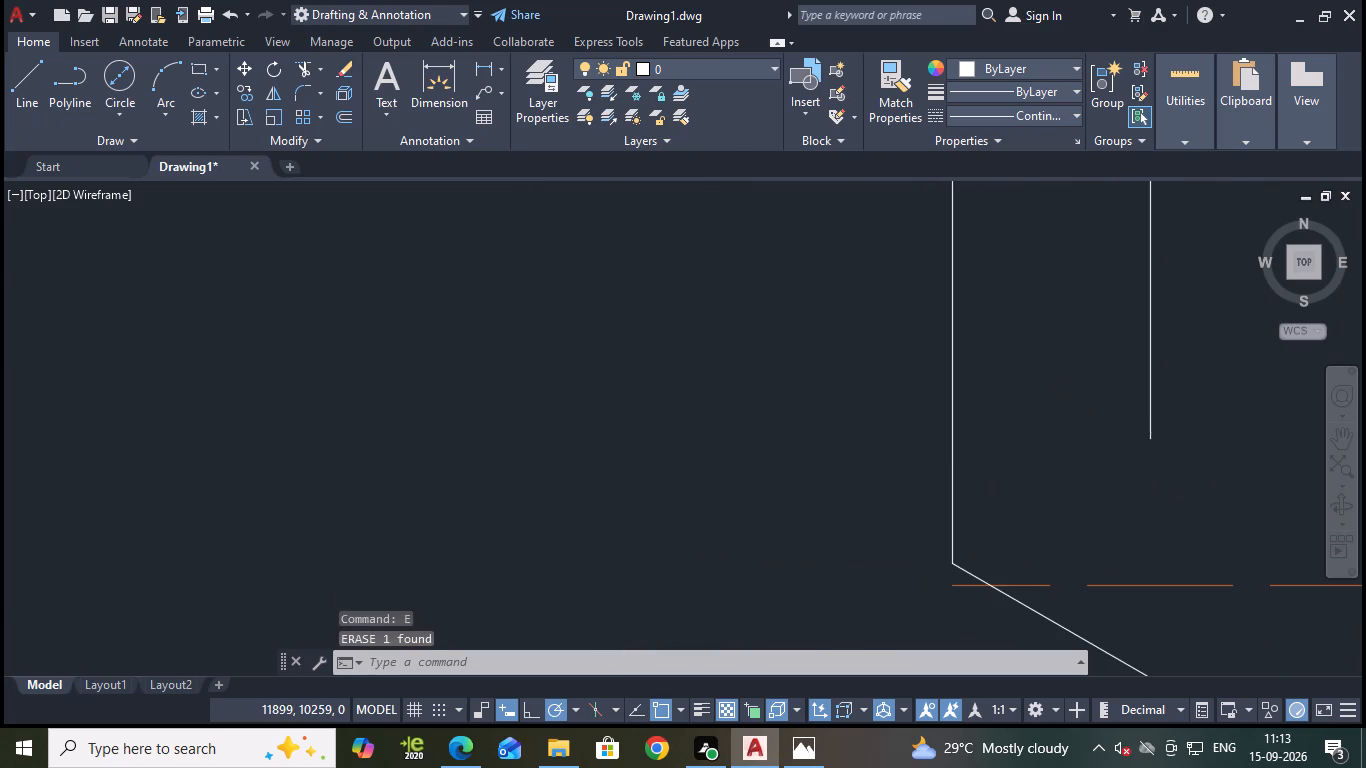
middle_drag(989, 430, 917, 409)
middle_drag(1185, 388, 968, 427)
scroll(965, 427, down, 1)
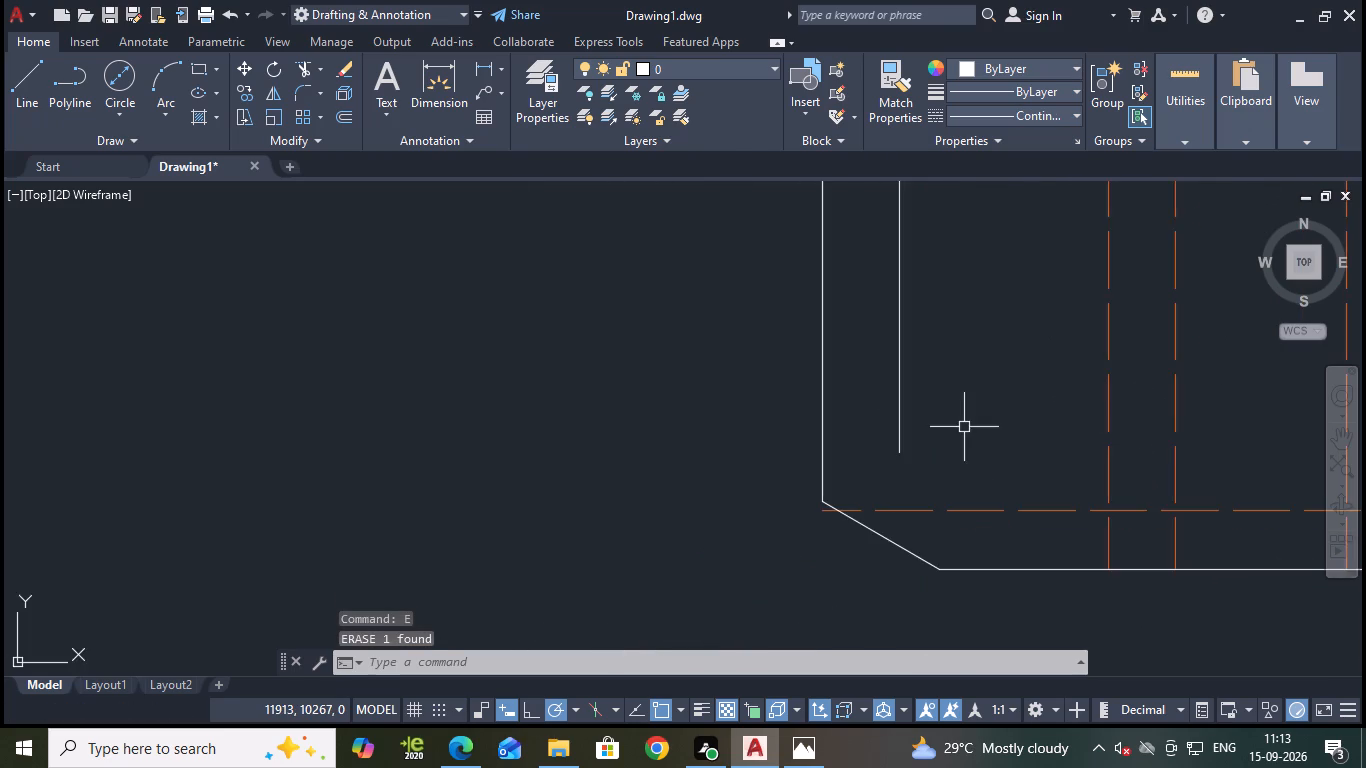
middle_drag(964, 427, 849, 453)
scroll(893, 477, down, 1)
middle_drag(911, 474, 925, 430)
key(Escape)
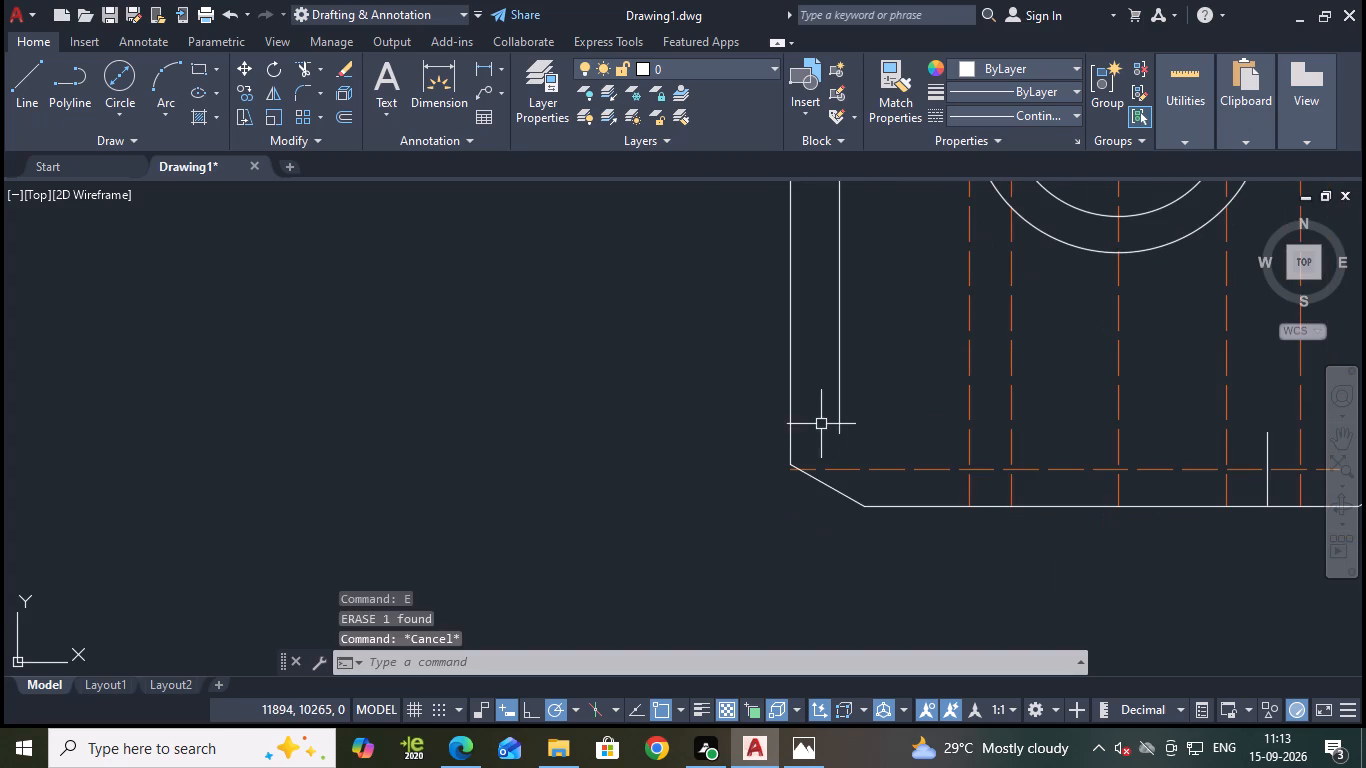
click(791, 427)
click(788, 466)
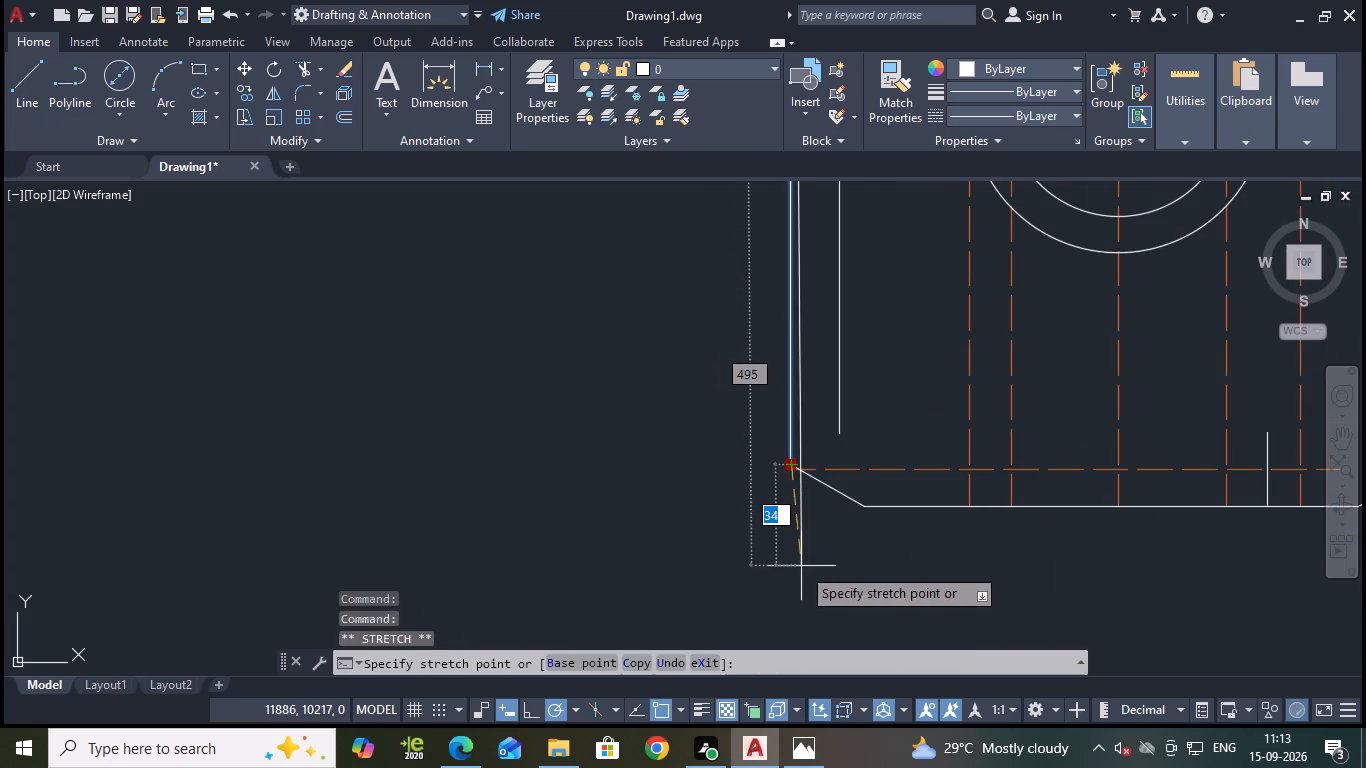
click(789, 575)
key(Escape)
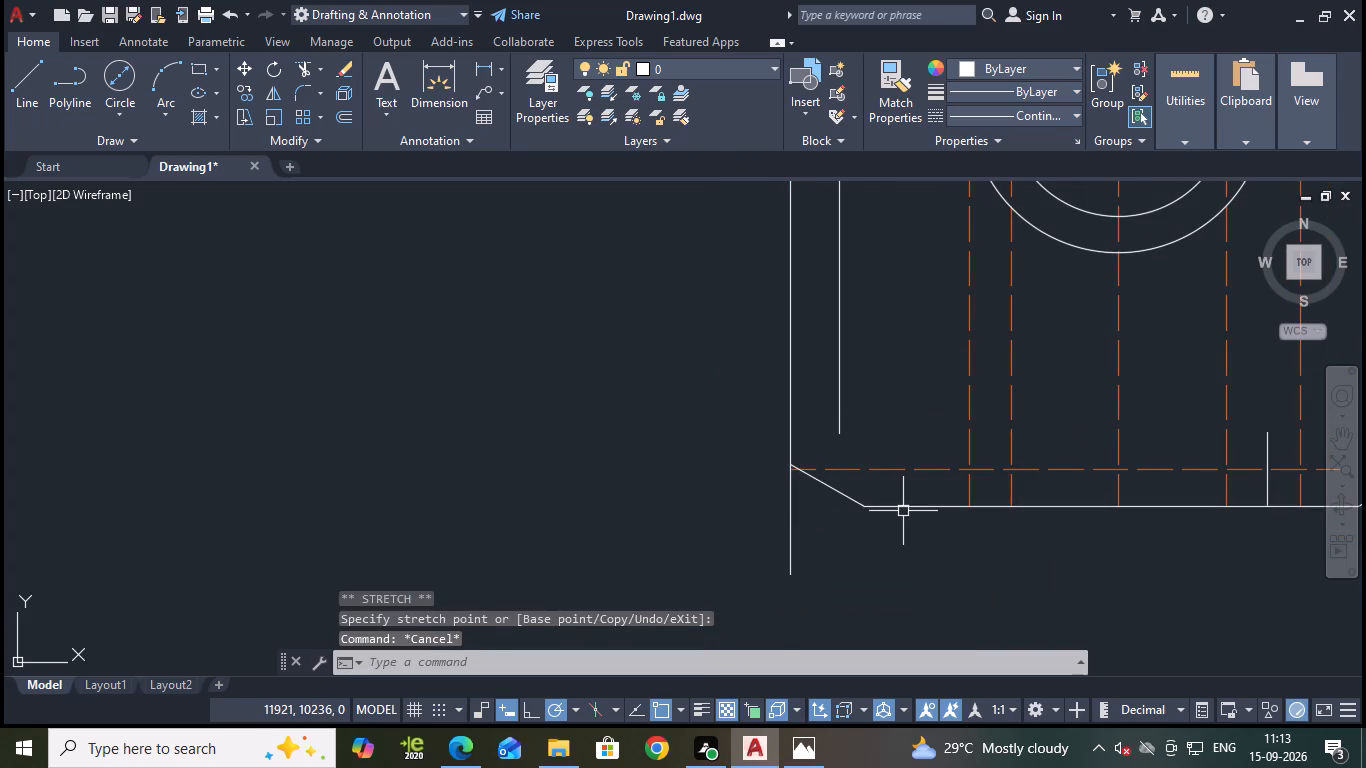
Stretch the left end of the outline's bottom edge horizontally outward past the left vertical edge.
click(903, 511)
click(864, 511)
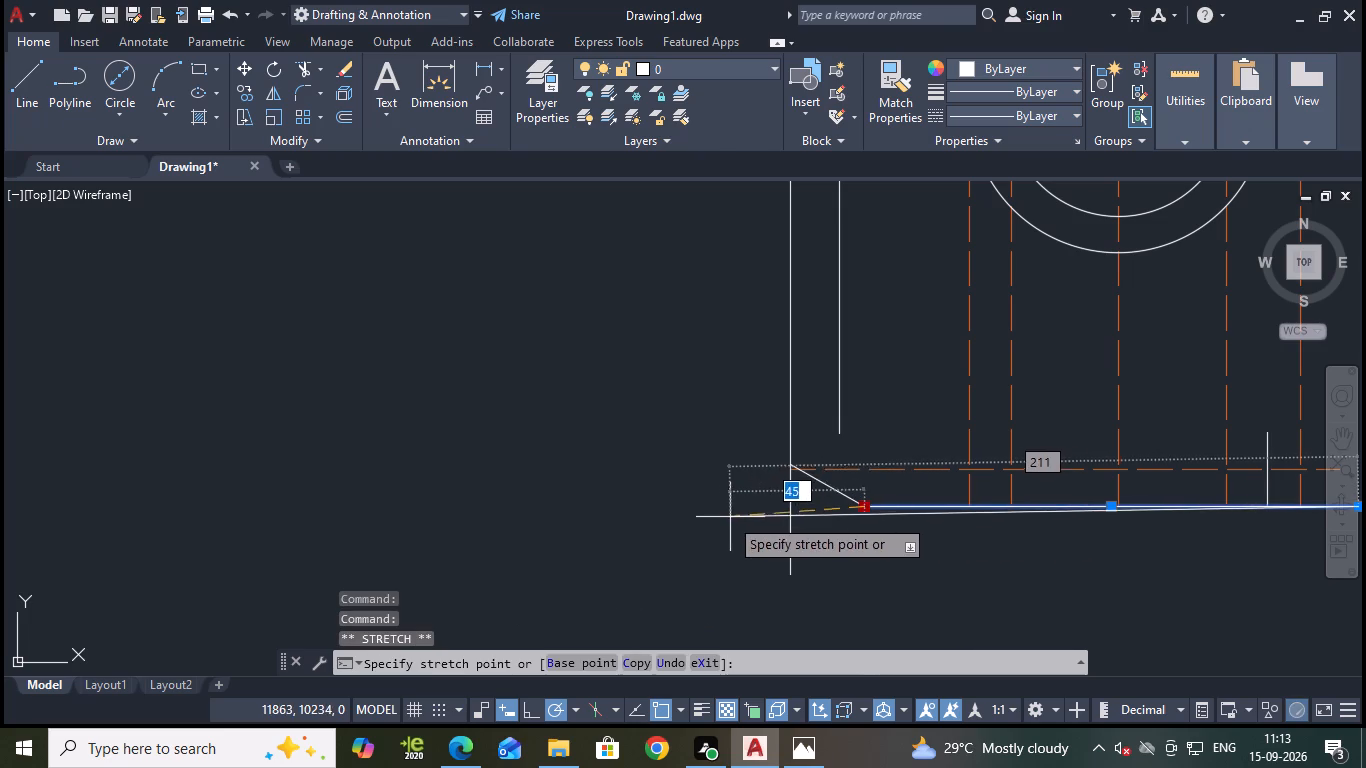
click(714, 508)
key(Escape)
Stretch the lower ends of the two vertical lines on the outline's lower right side straight down below the bottom edge.
scroll(865, 519, down, 1)
middle_drag(919, 532, 506, 532)
click(795, 443)
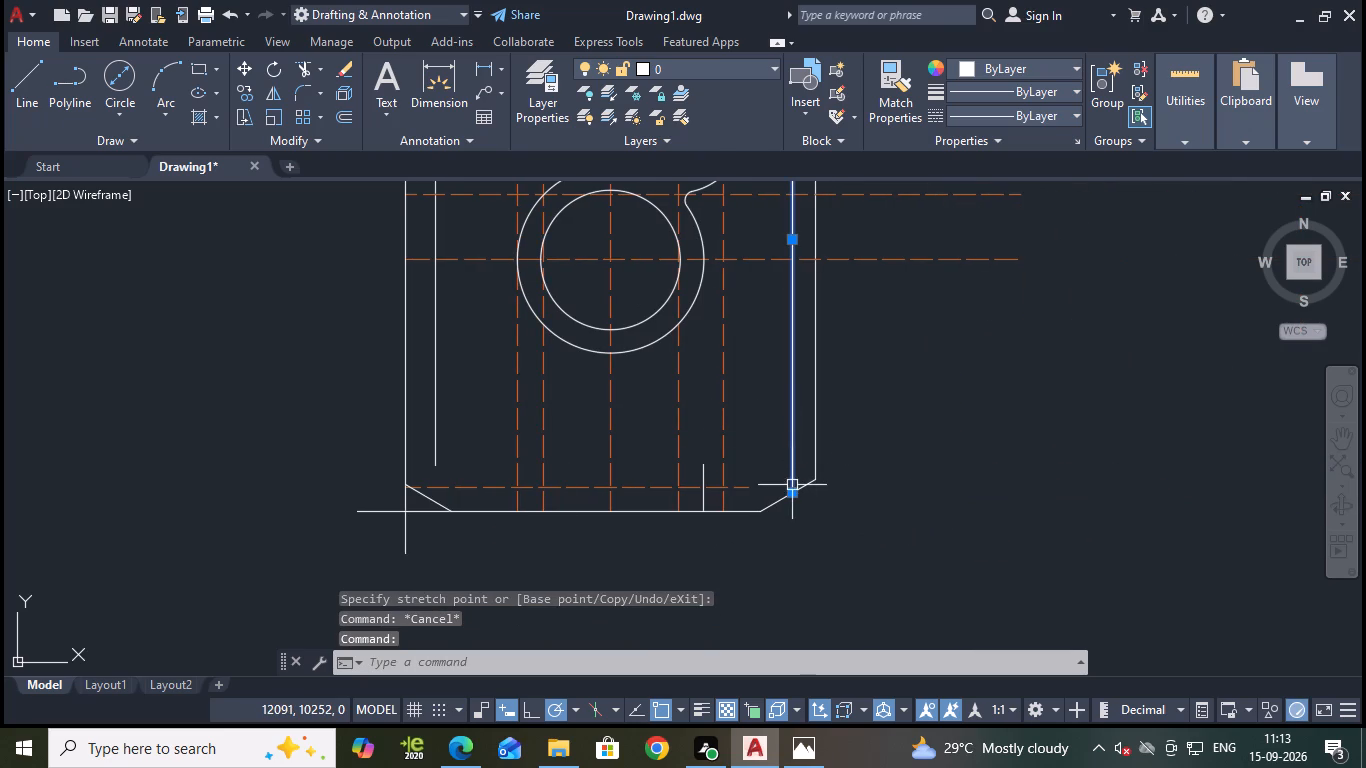
click(792, 496)
click(792, 576)
key(Escape)
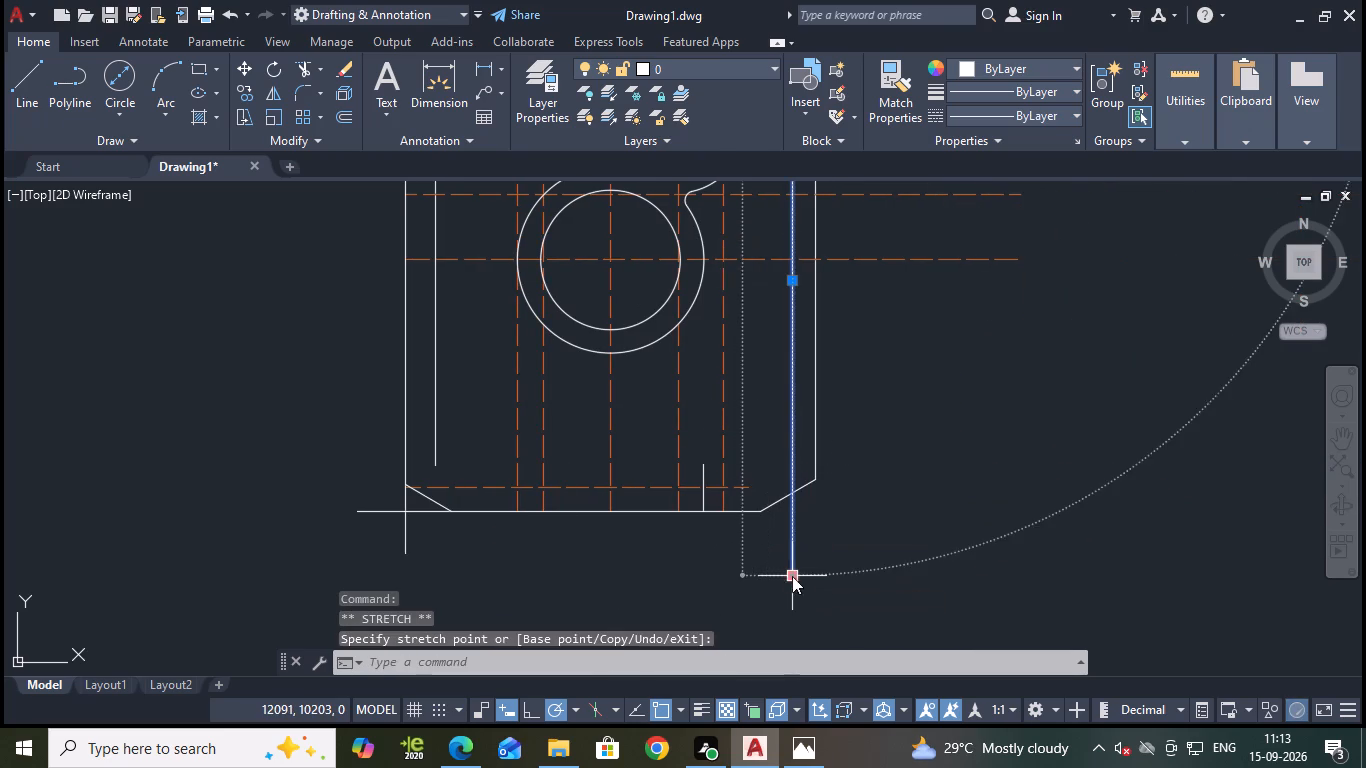
click(818, 457)
click(818, 484)
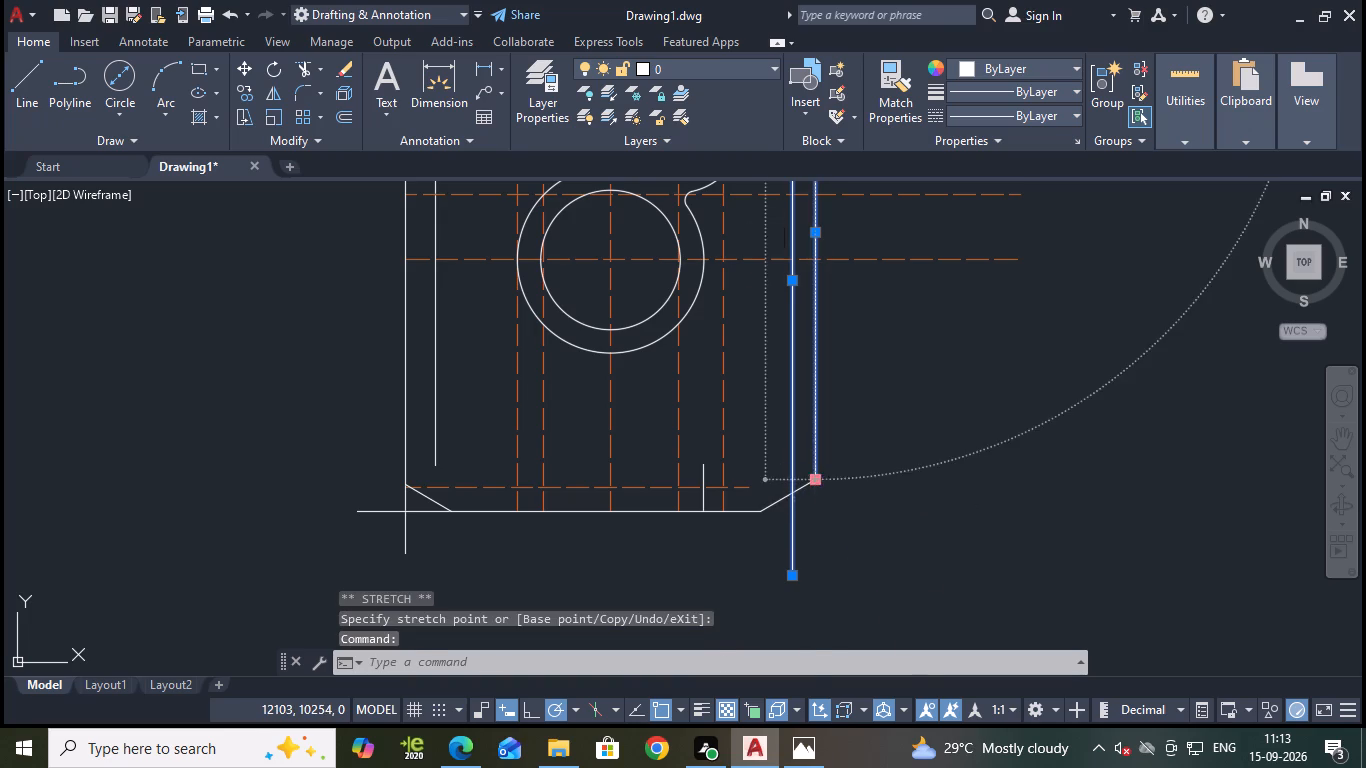
click(813, 581)
key(Escape)
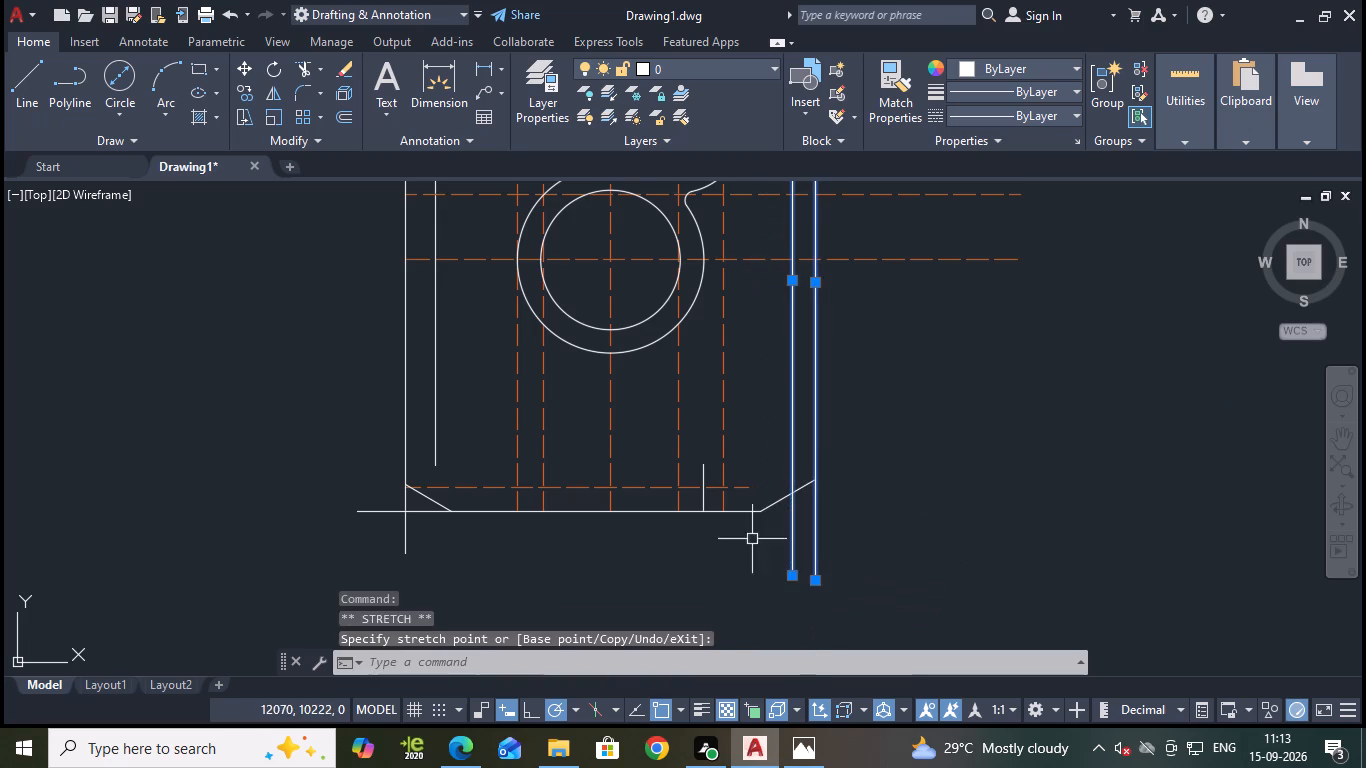
Stretch the right end of the bottom edge about 53 mm horizontally past the outer right vertical line.
click(731, 515)
click(759, 512)
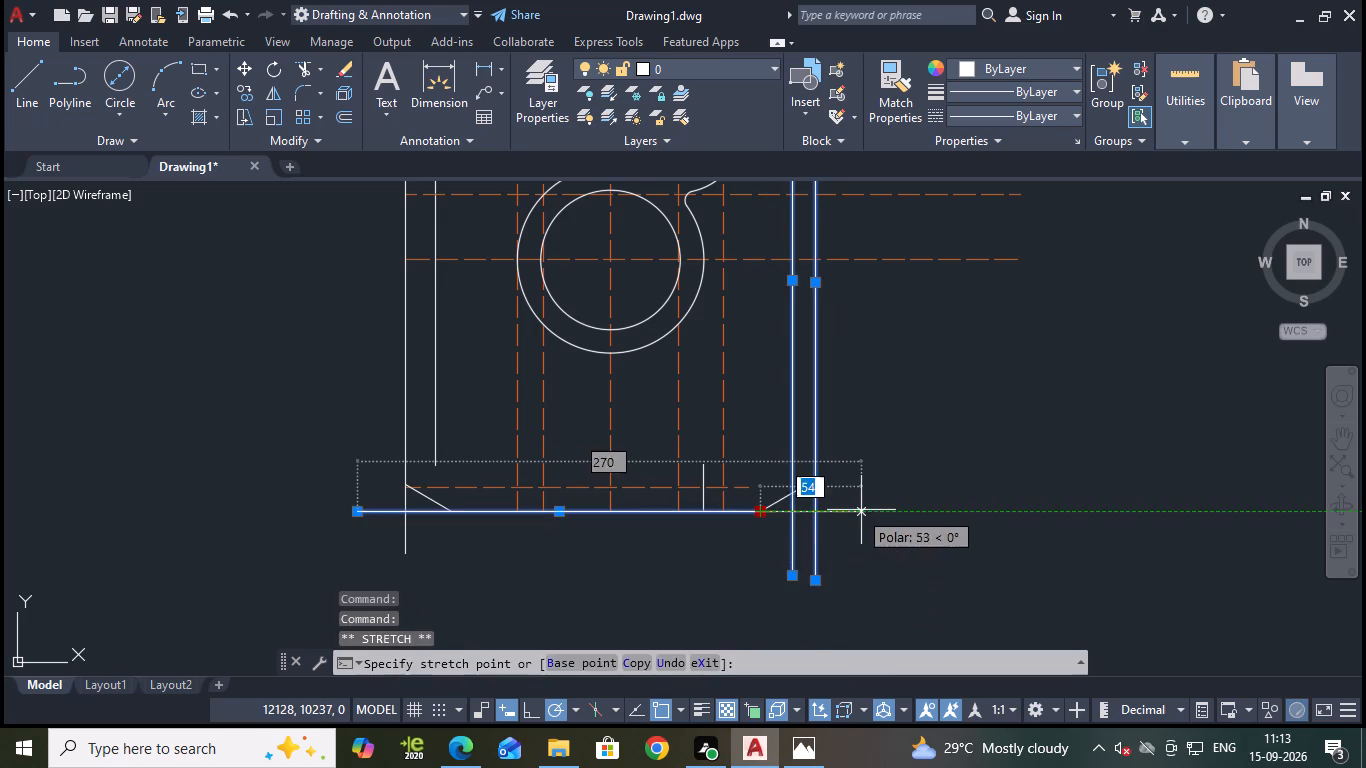
click(861, 510)
key(Escape)
Trim the overhanging line ends outside the outline's two lower corners so they meet squarely.
text(tr)
key(Return)
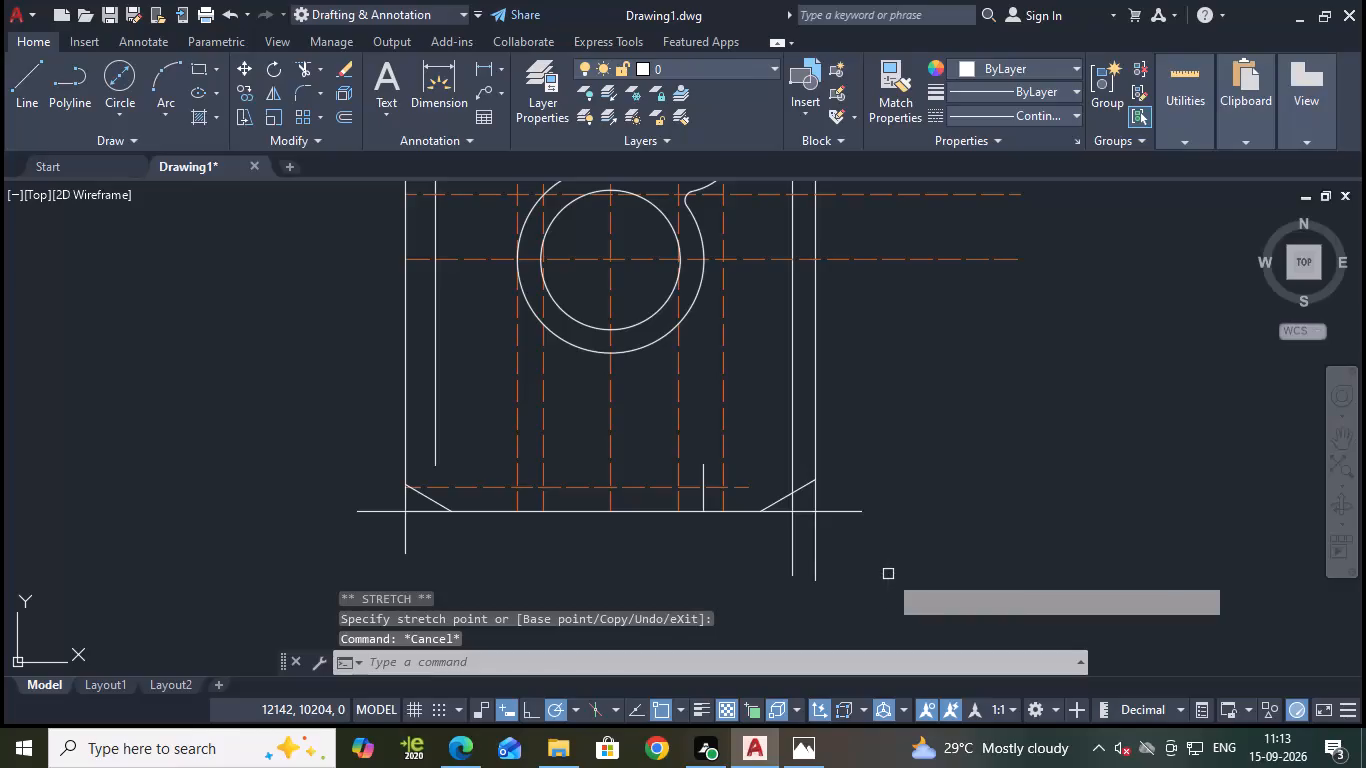
click(814, 552)
click(792, 555)
click(837, 507)
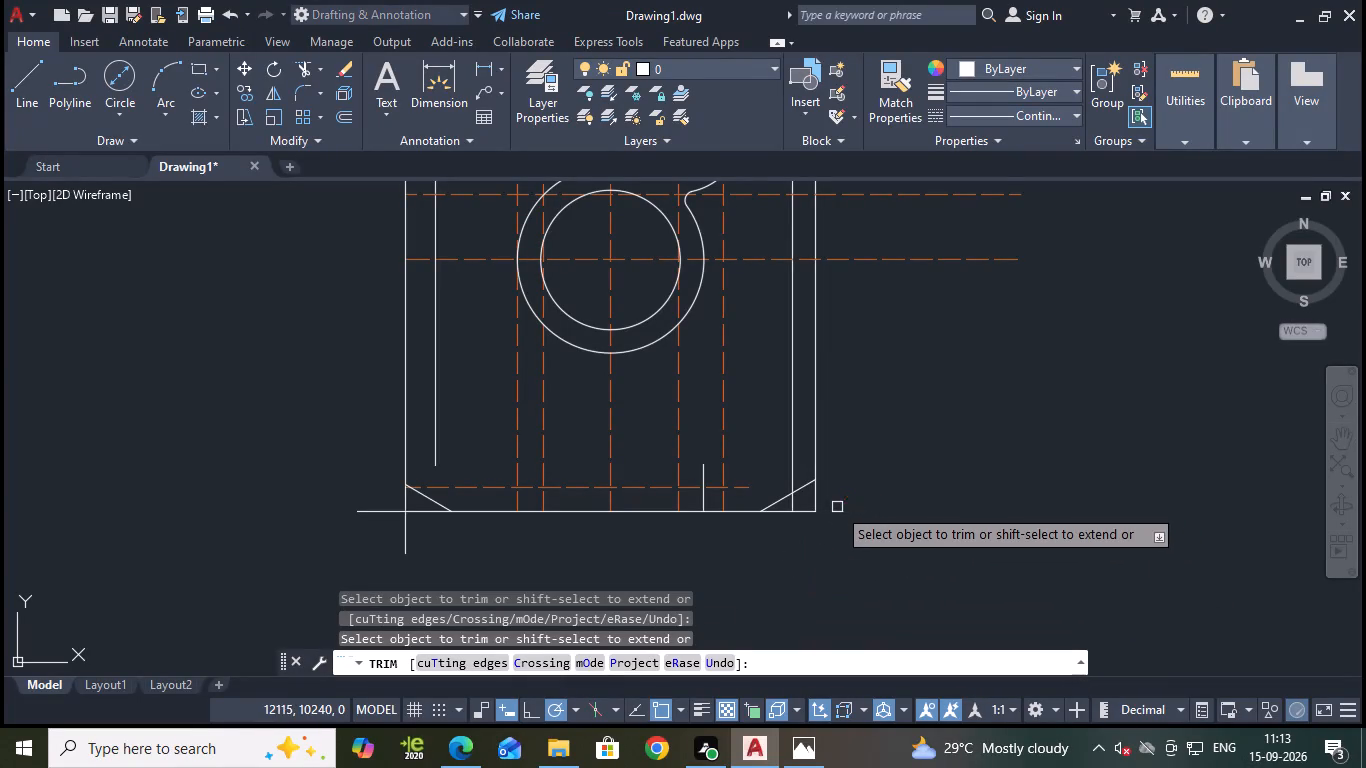
click(384, 517)
click(384, 514)
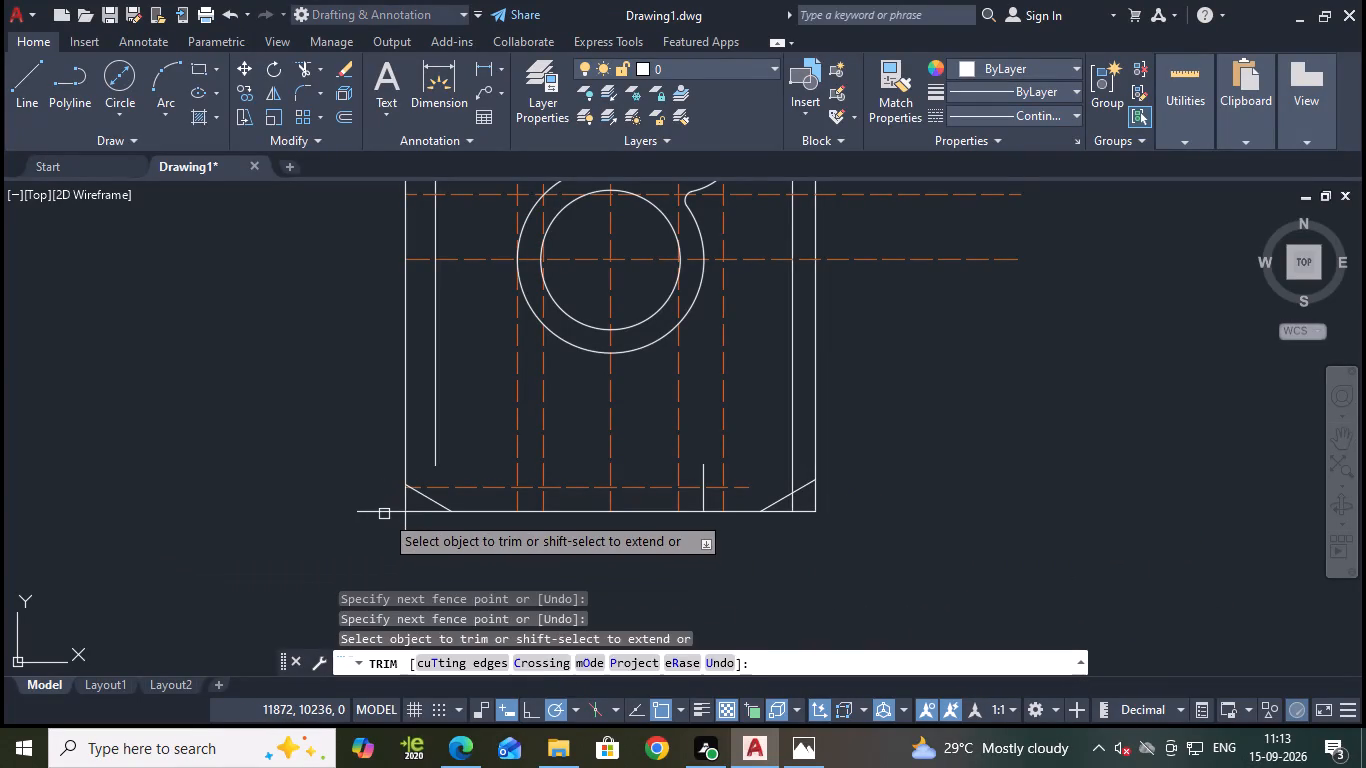
click(384, 511)
click(399, 530)
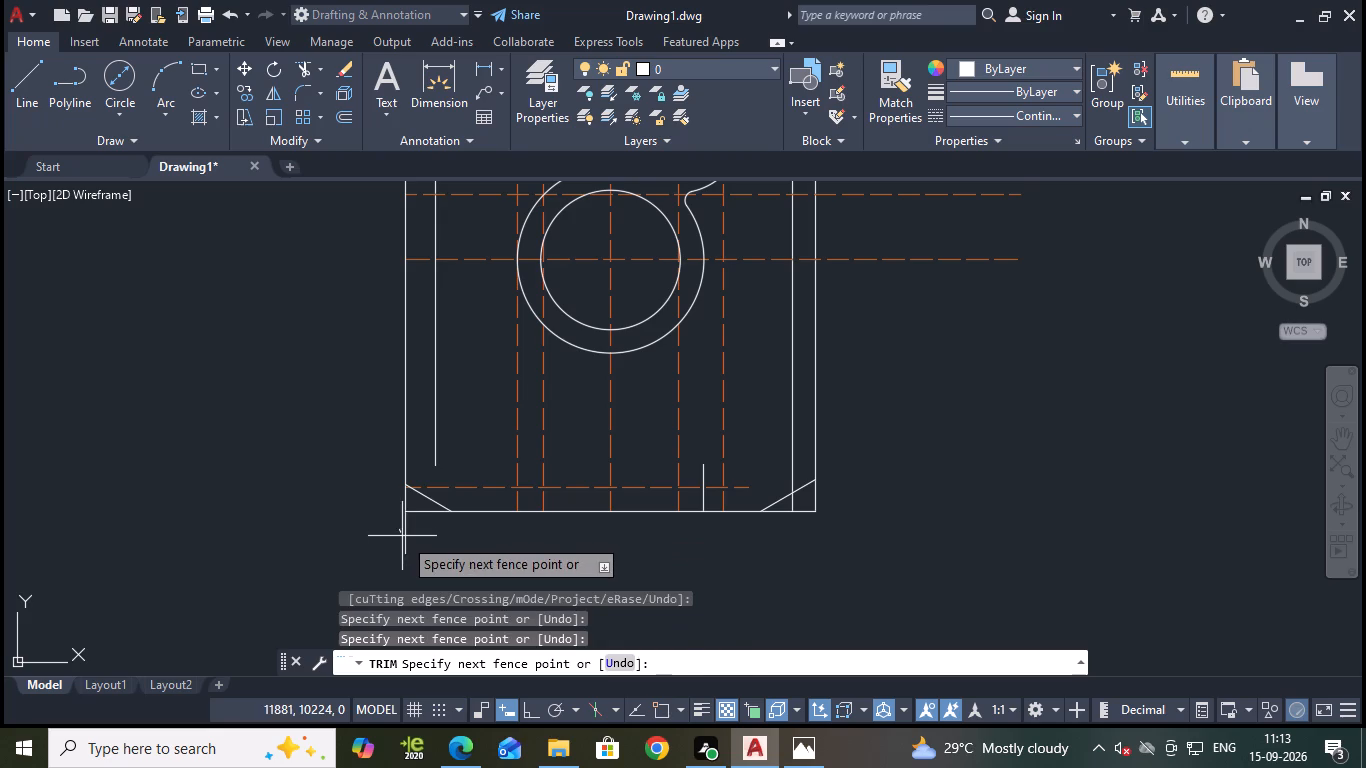
click(403, 537)
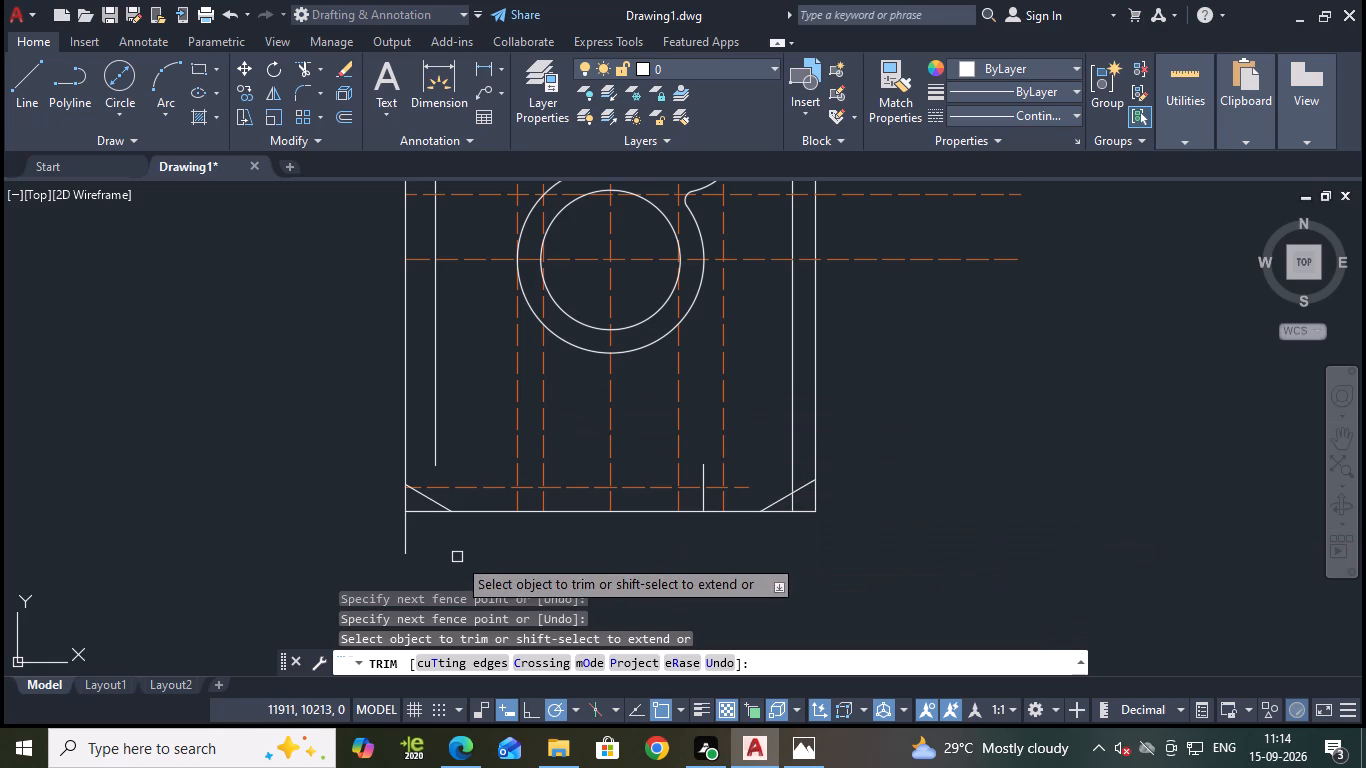
click(401, 538)
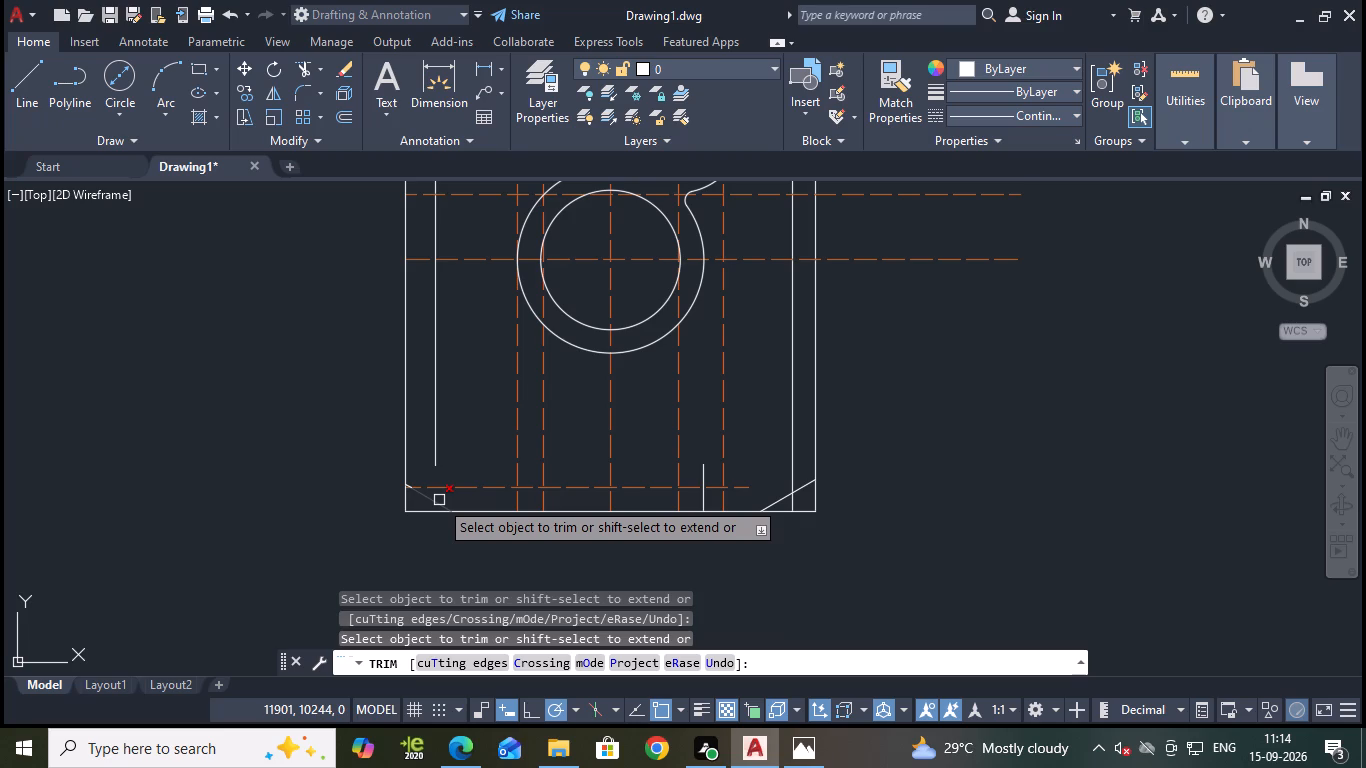
Trim away both slanted bevel lines at the lower corners and the short vertical line rising from the bottom edge.
click(439, 500)
scroll(432, 488, up, 3)
click(322, 483)
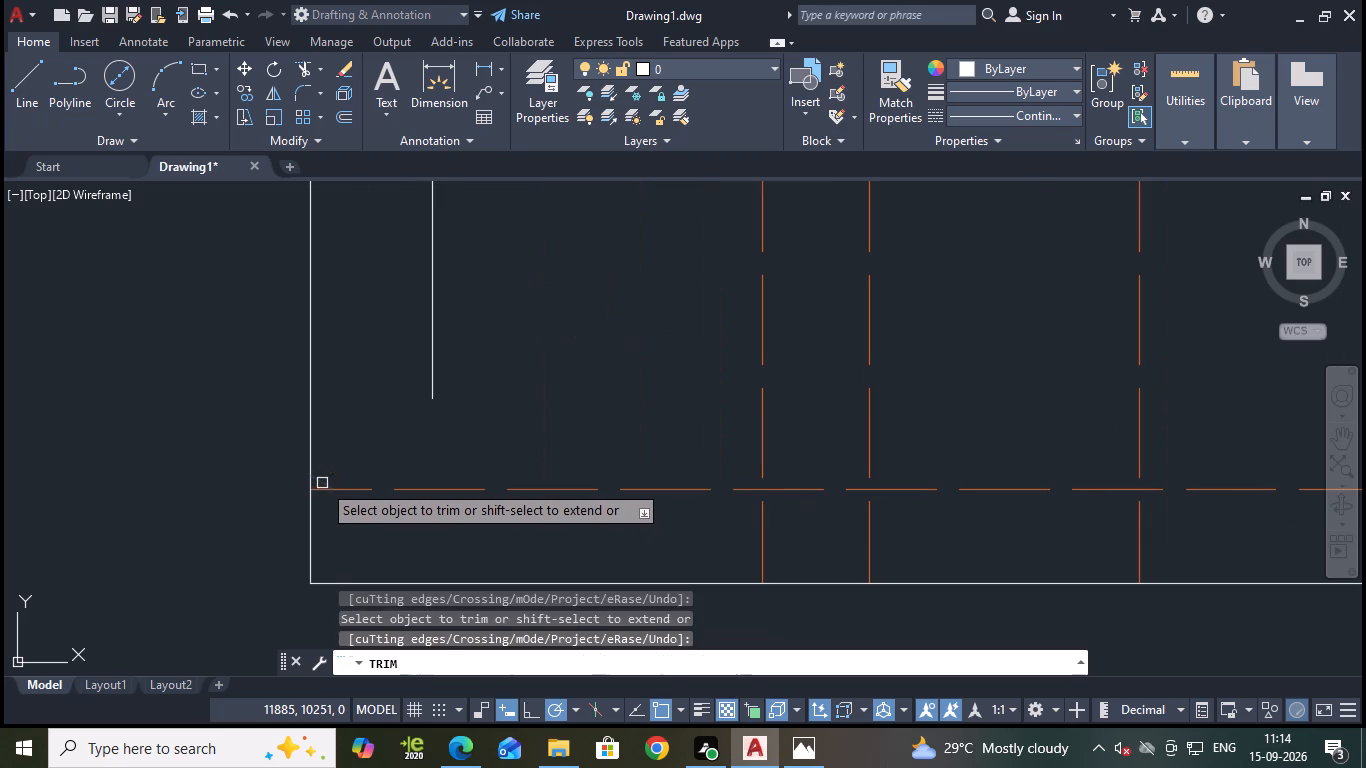
scroll(742, 547, down, 2)
click(1208, 520)
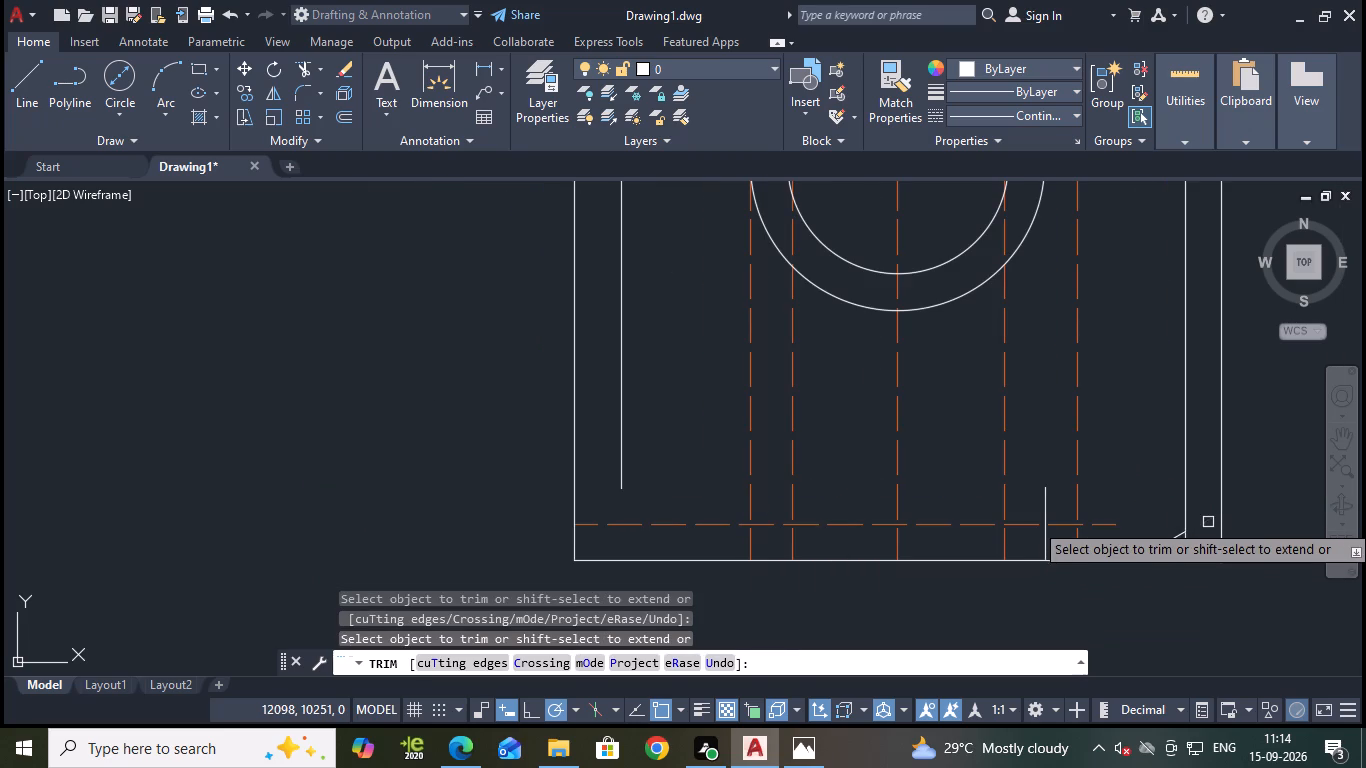
click(1164, 547)
click(1040, 542)
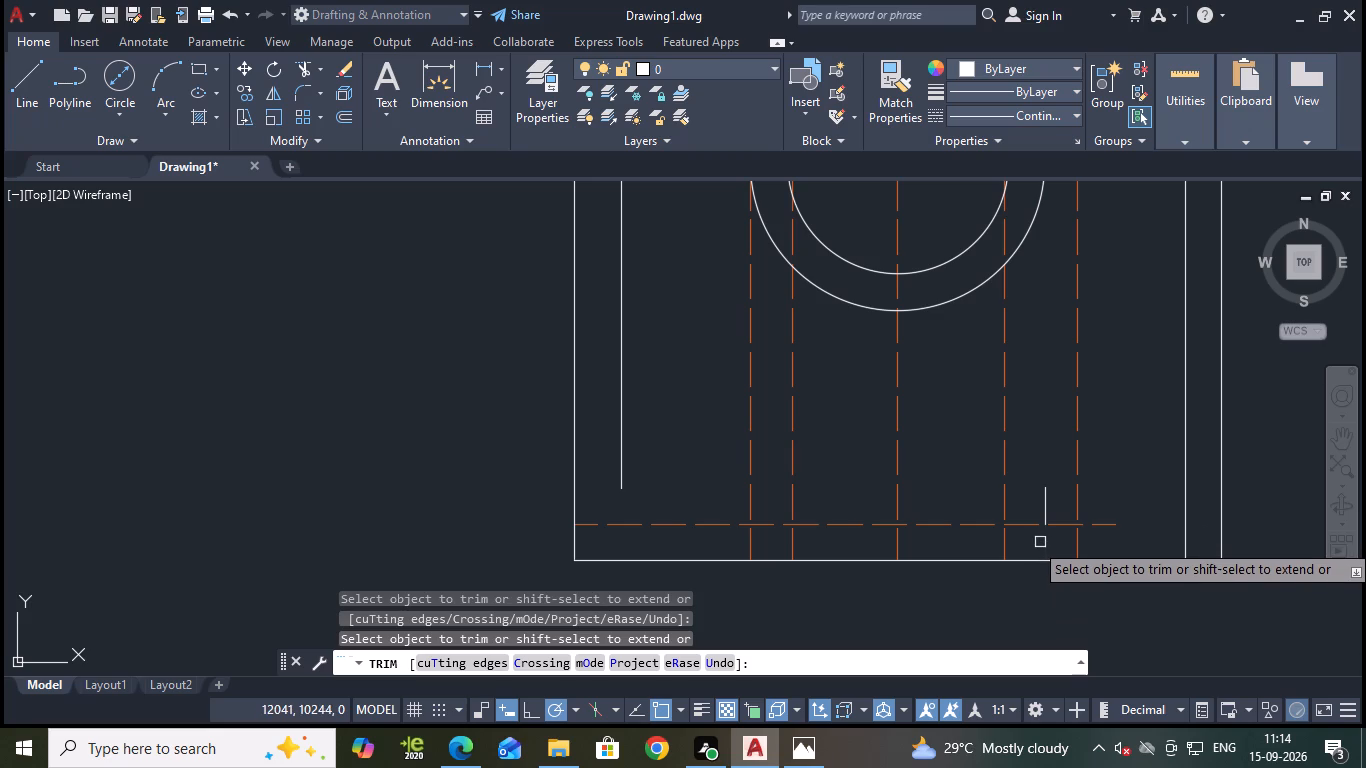
click(1044, 503)
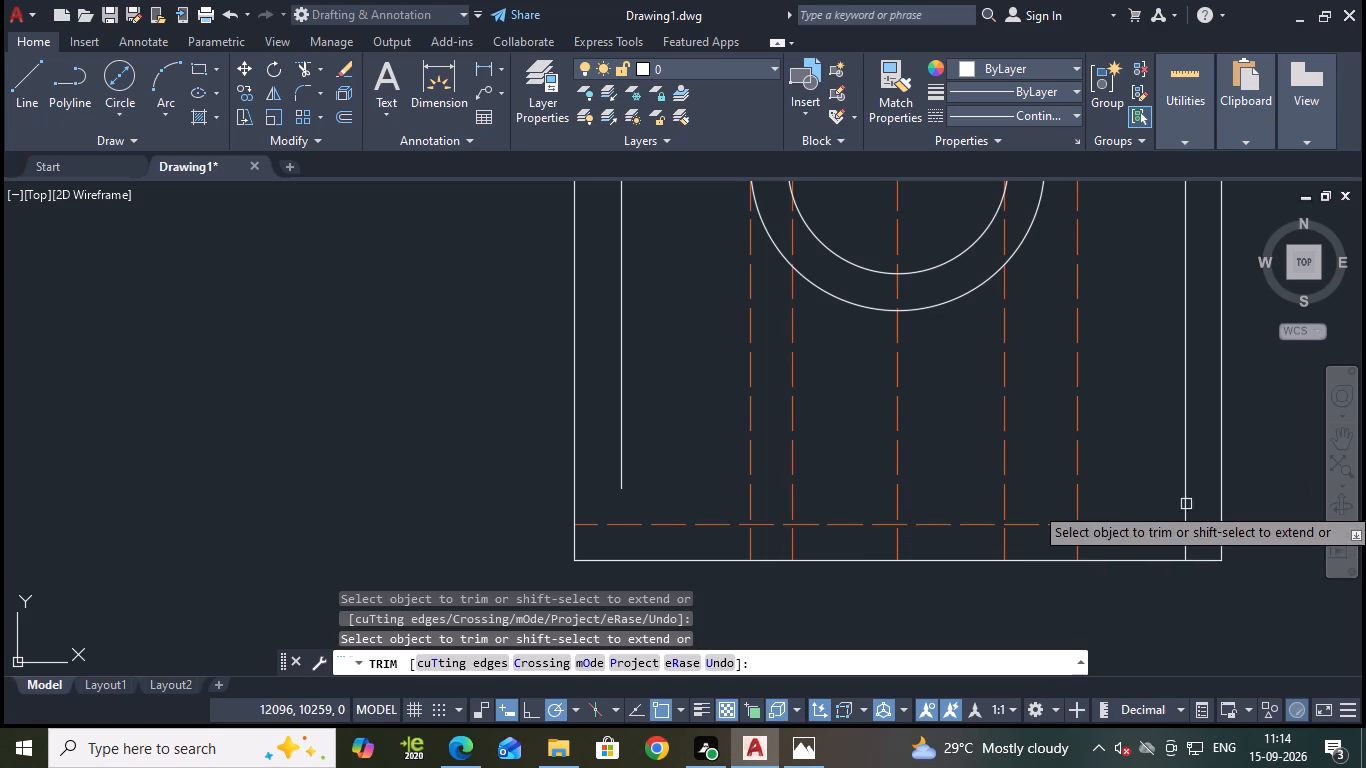
scroll(1138, 529, down, 3)
middle_drag(1210, 485, 1120, 530)
key(Escape)
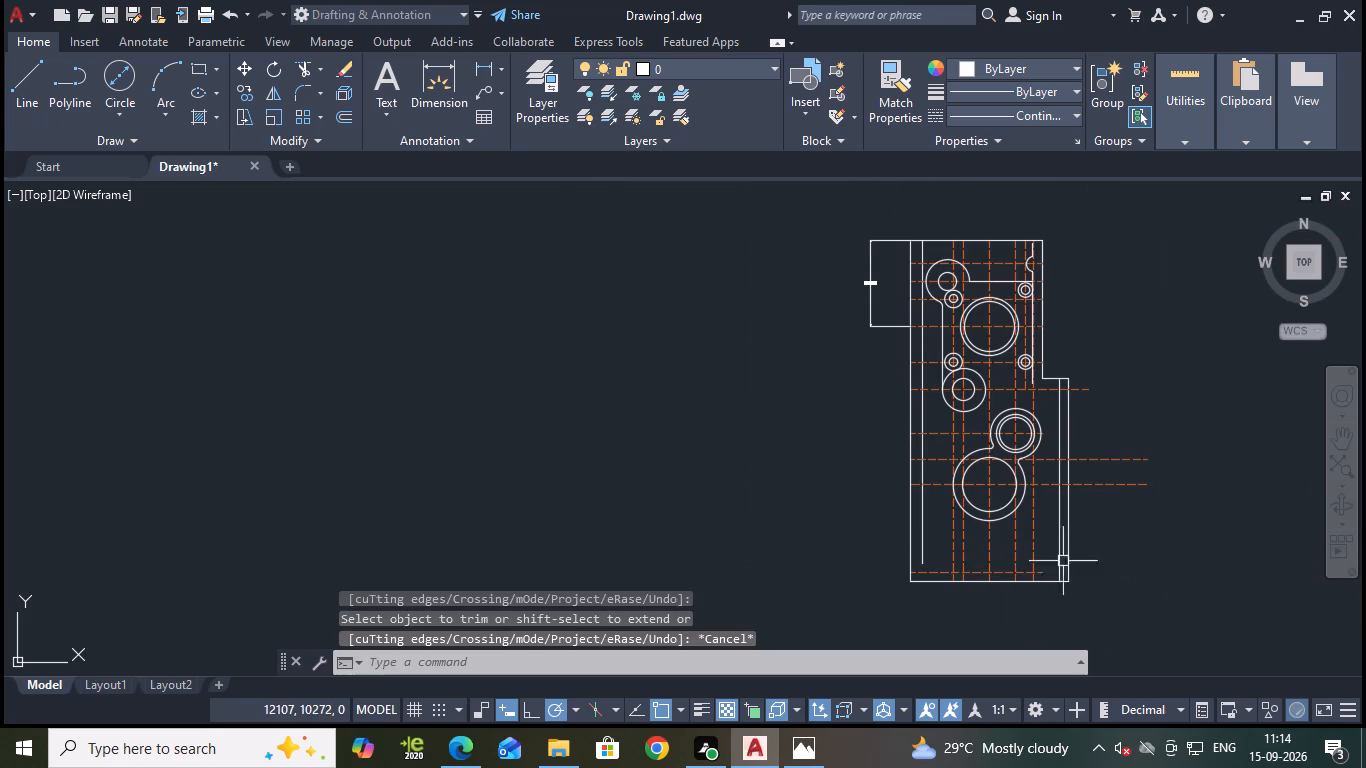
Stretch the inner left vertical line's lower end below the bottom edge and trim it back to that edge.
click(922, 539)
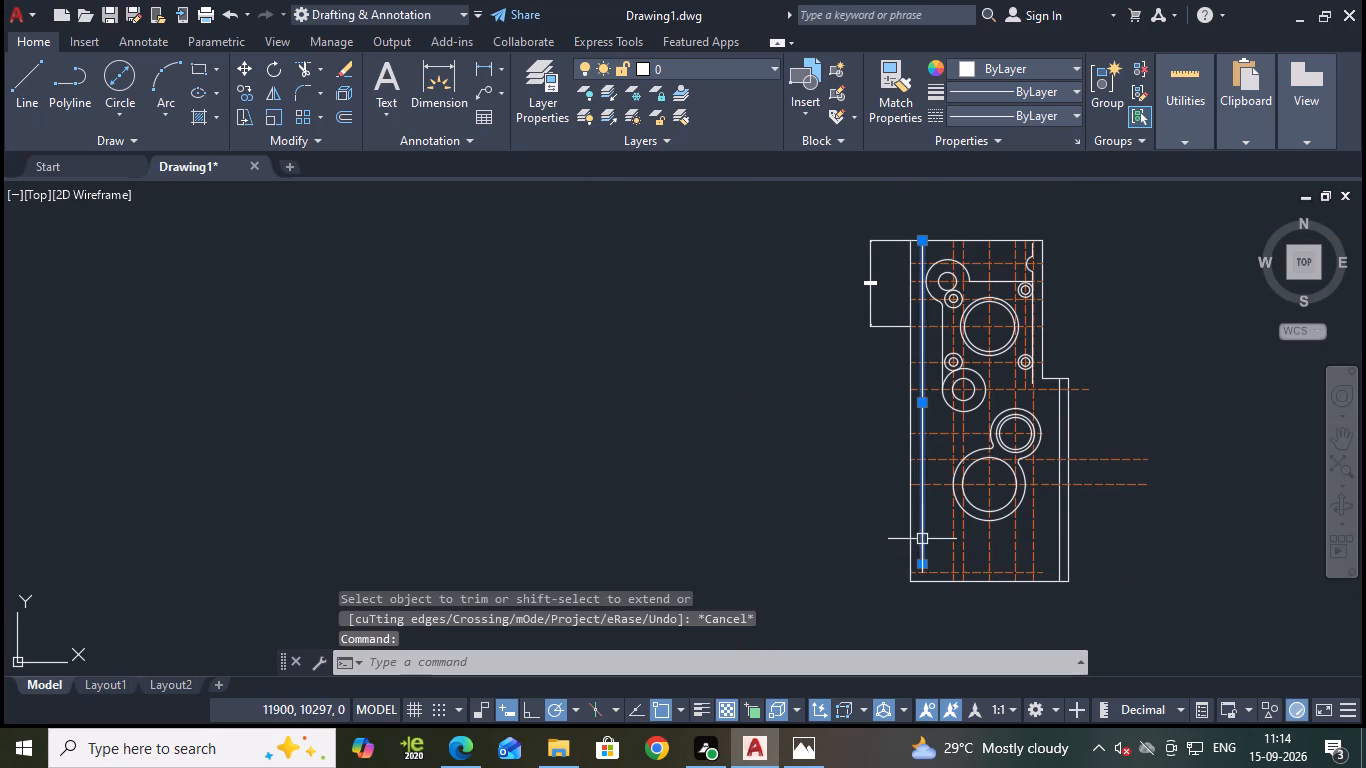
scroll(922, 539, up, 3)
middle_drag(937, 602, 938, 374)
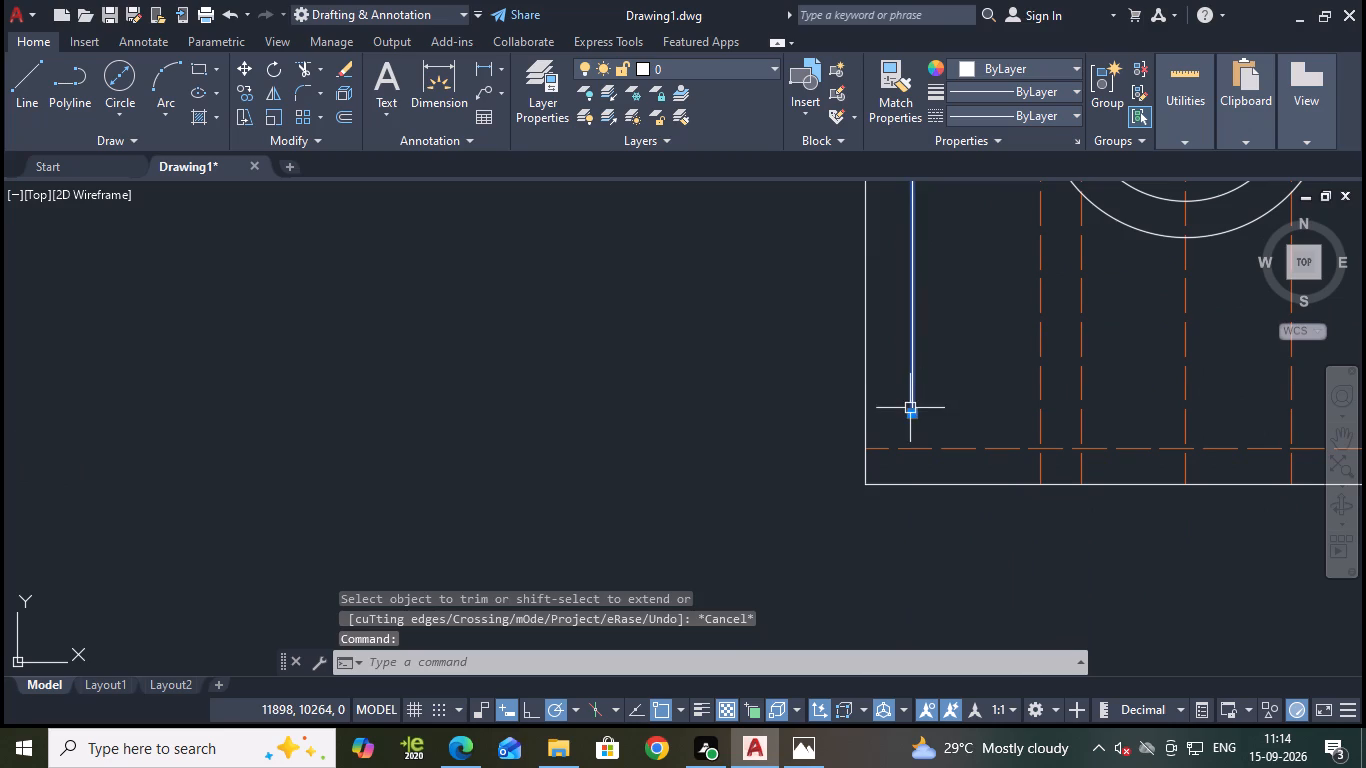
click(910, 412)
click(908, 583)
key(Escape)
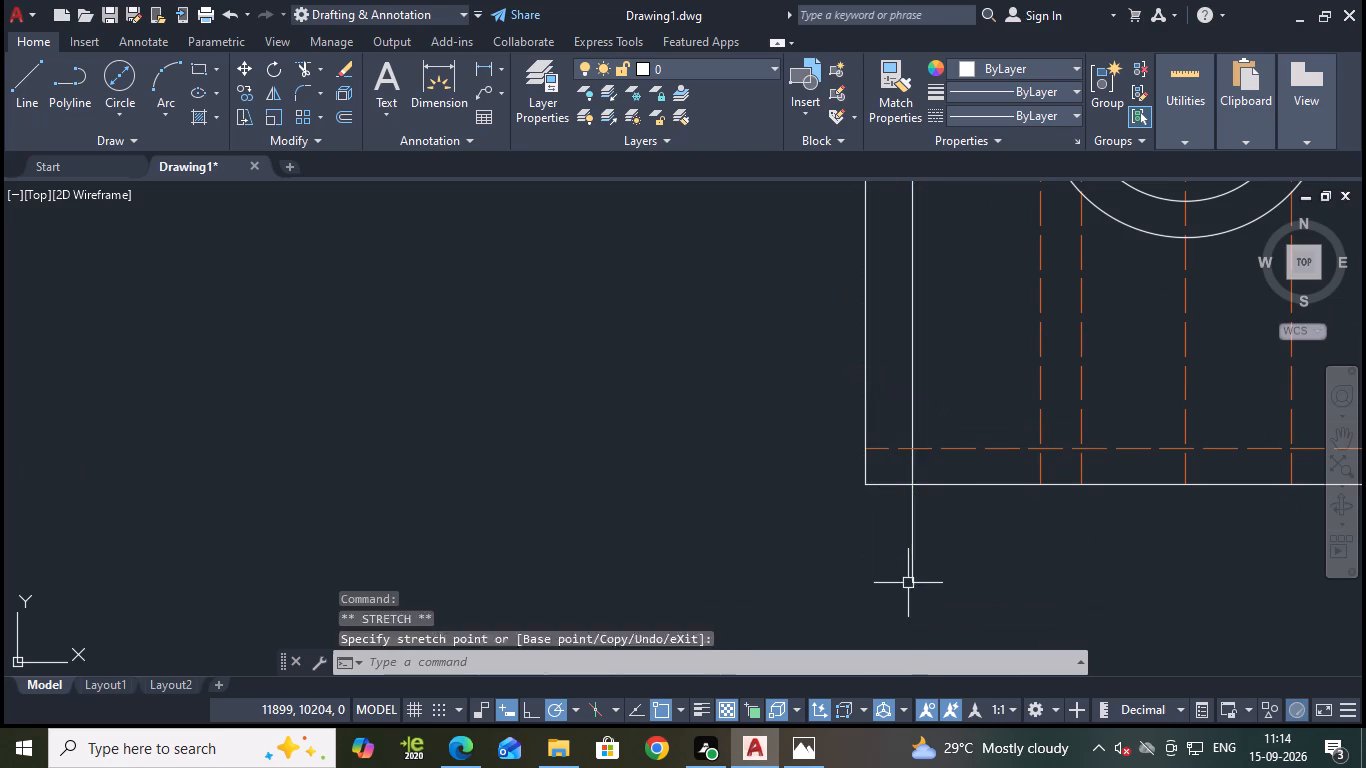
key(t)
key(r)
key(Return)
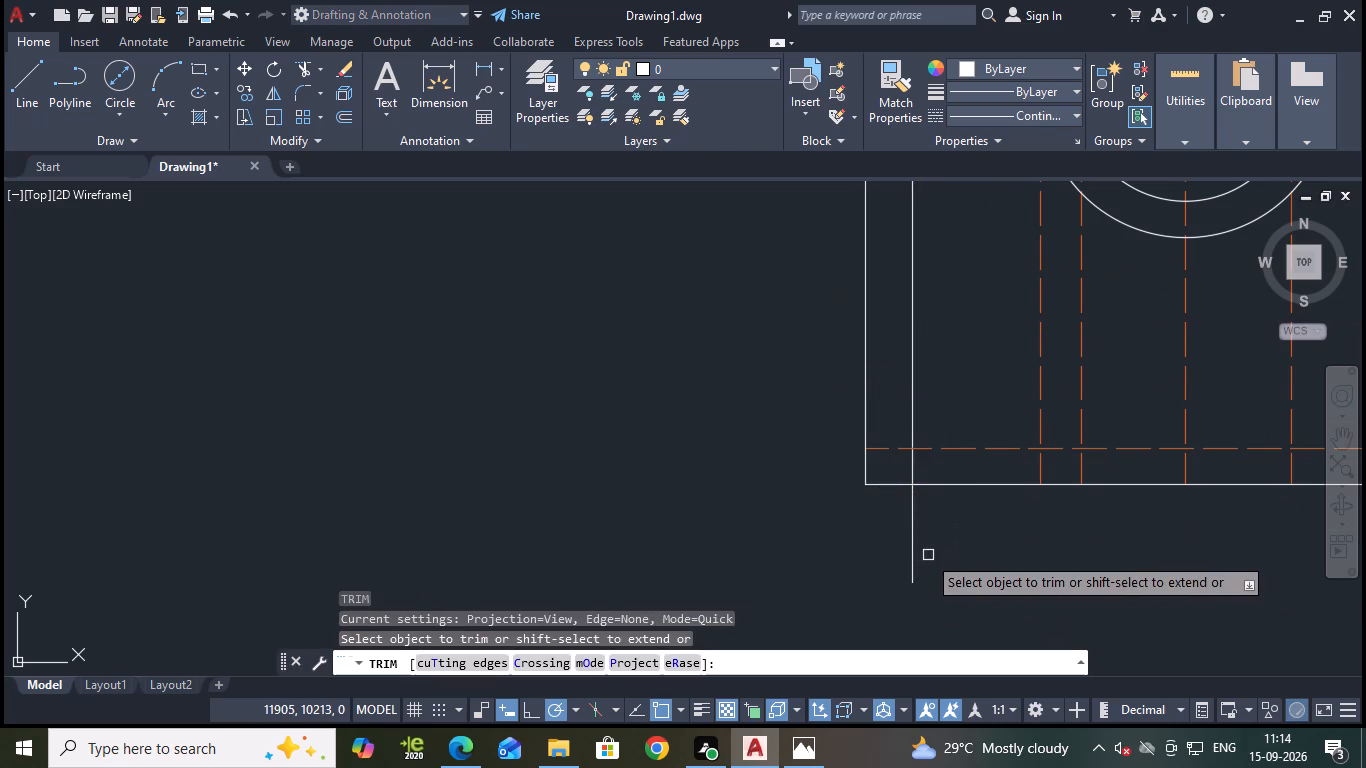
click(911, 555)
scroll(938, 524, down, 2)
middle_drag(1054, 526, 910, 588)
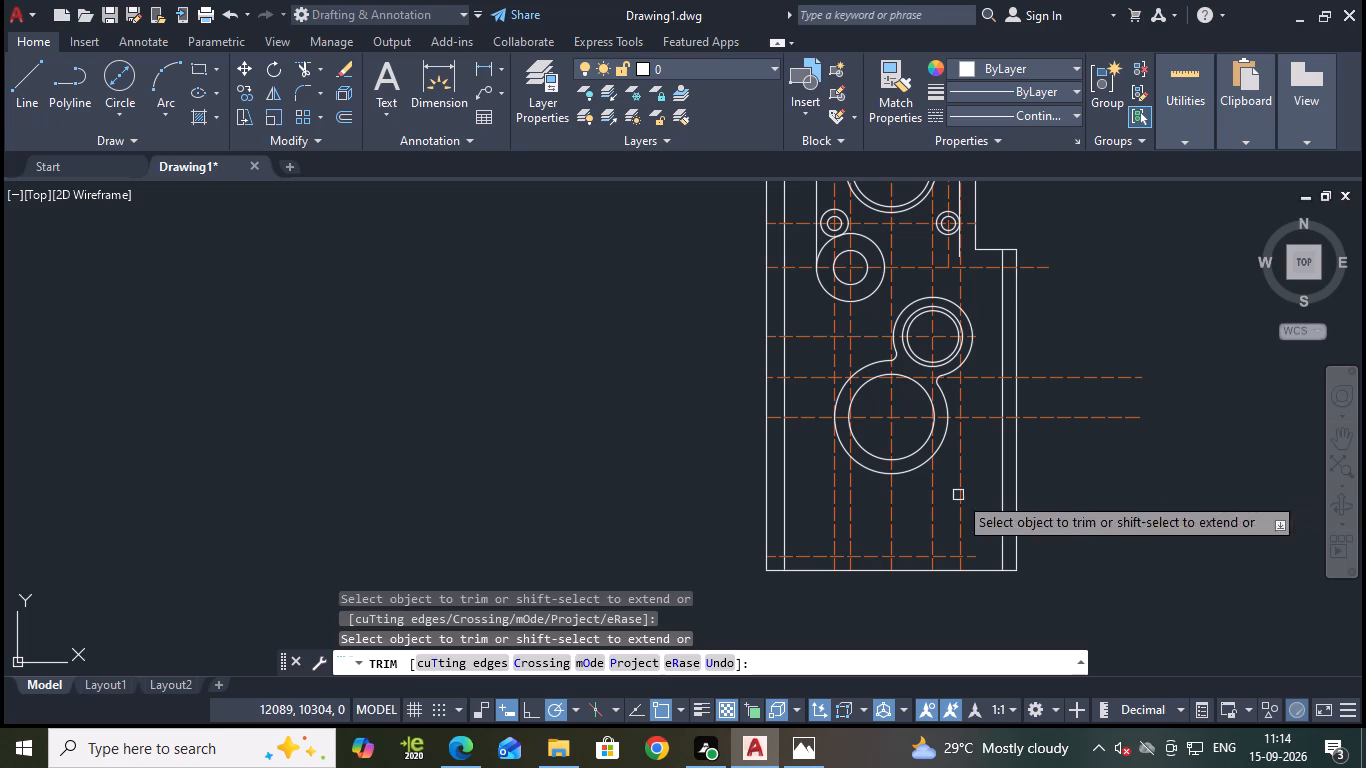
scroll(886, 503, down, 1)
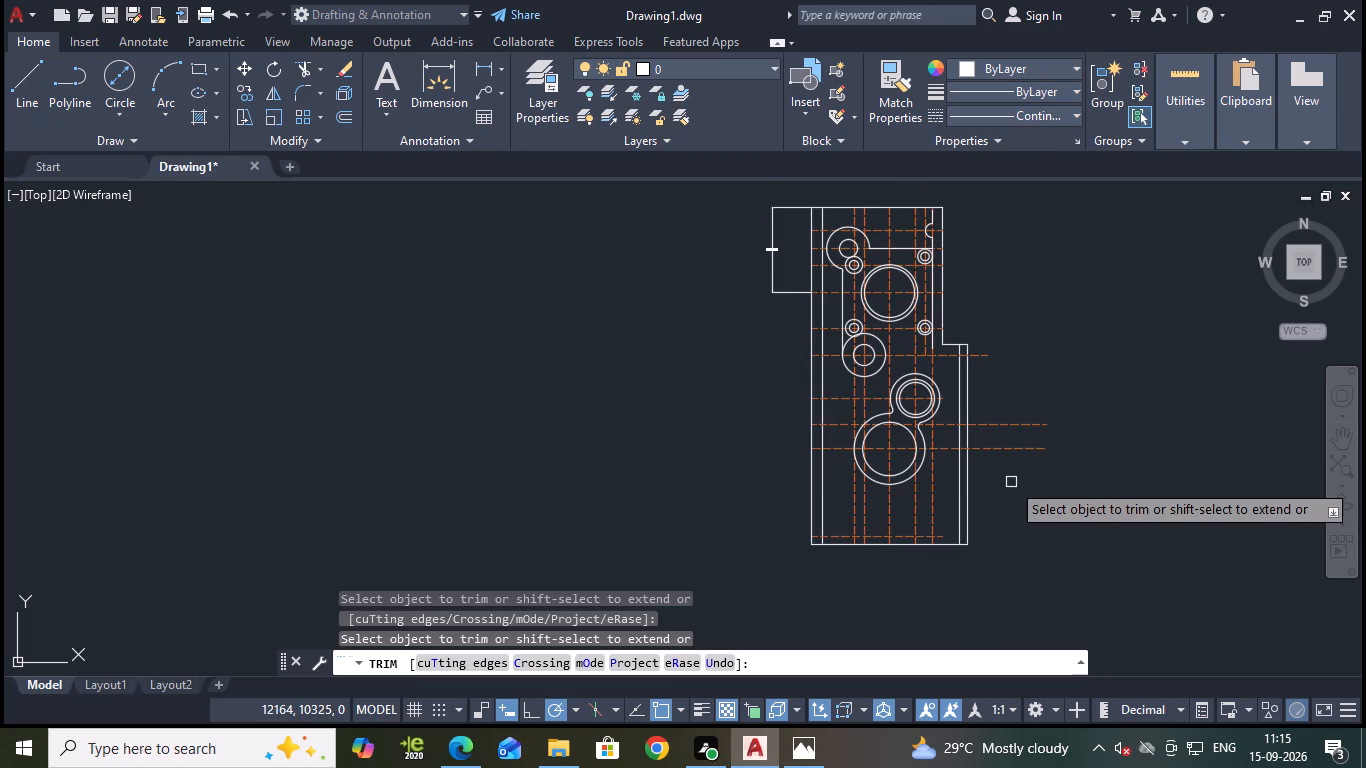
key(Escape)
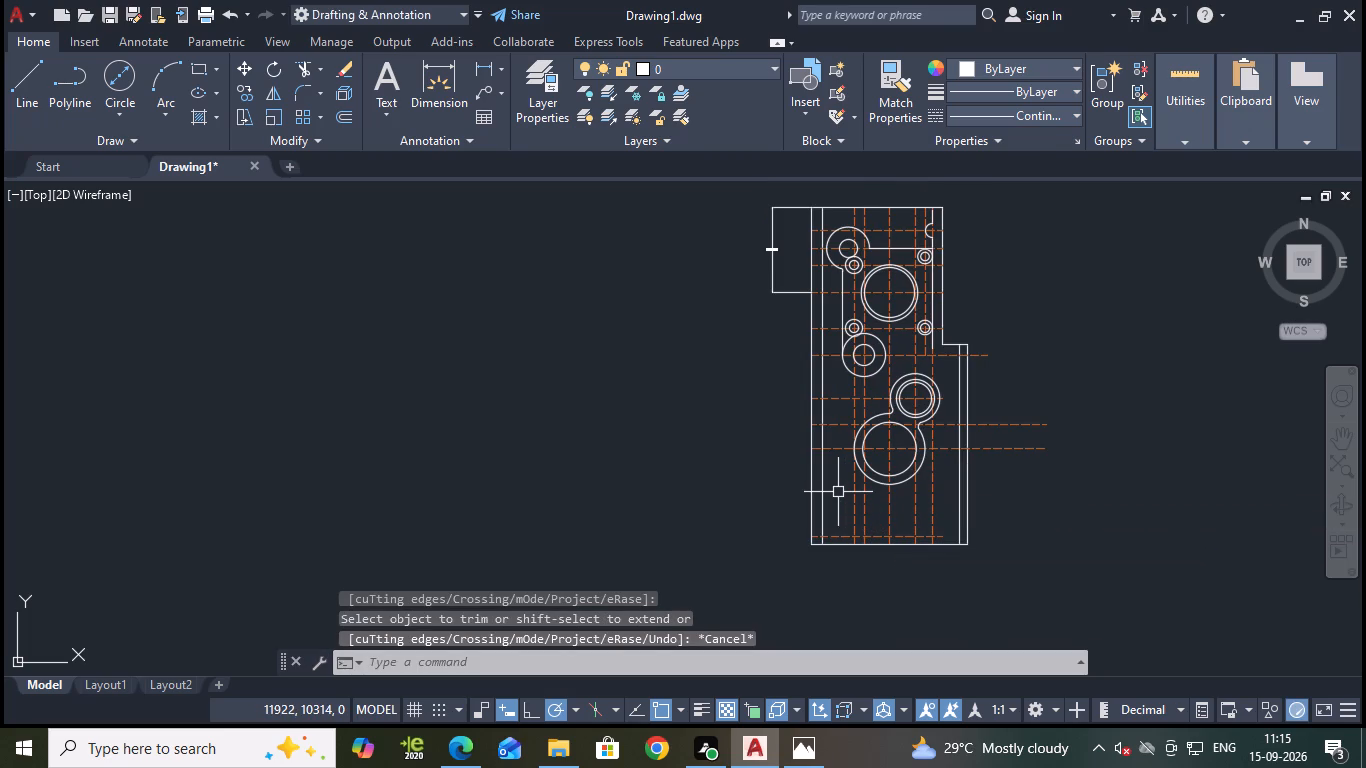
Erase the full-height inner vertical line beside the outline's left edge.
click(820, 500)
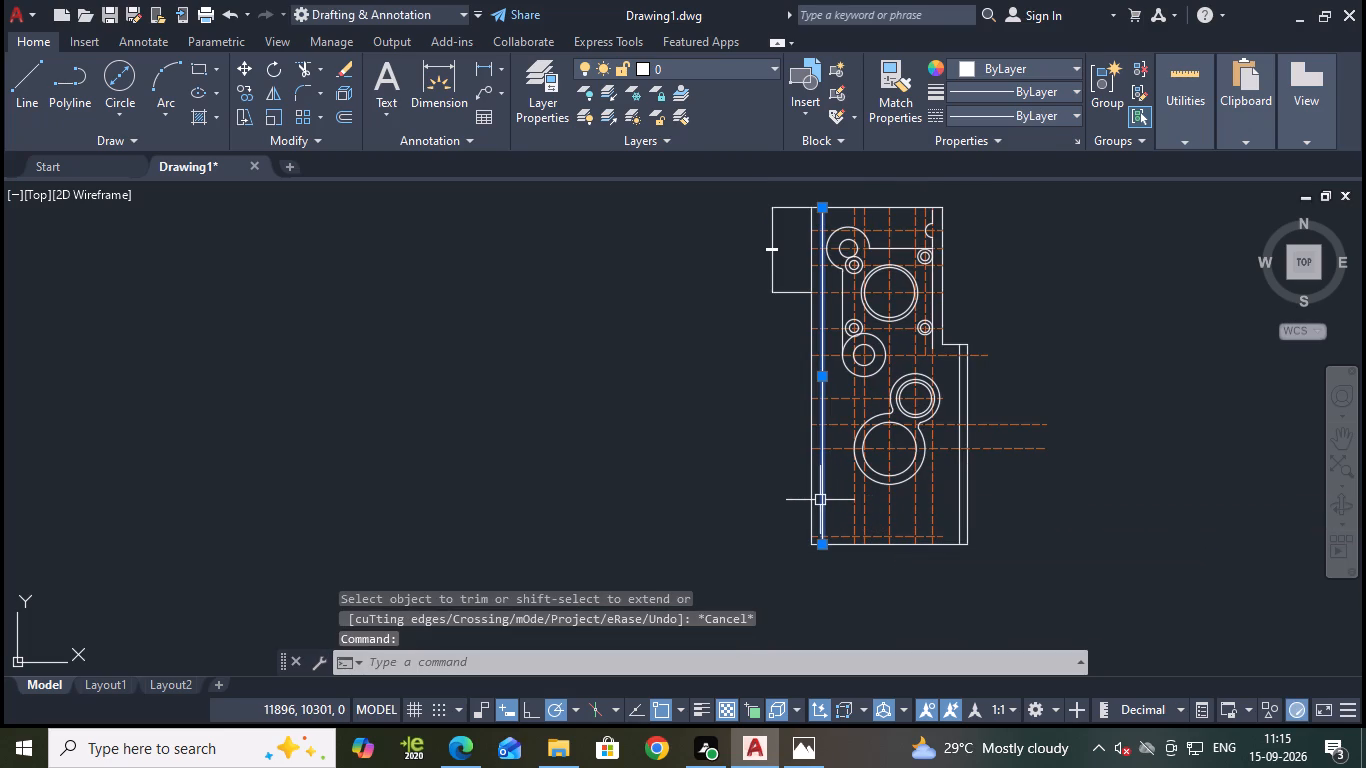
key(e)
key(Return)
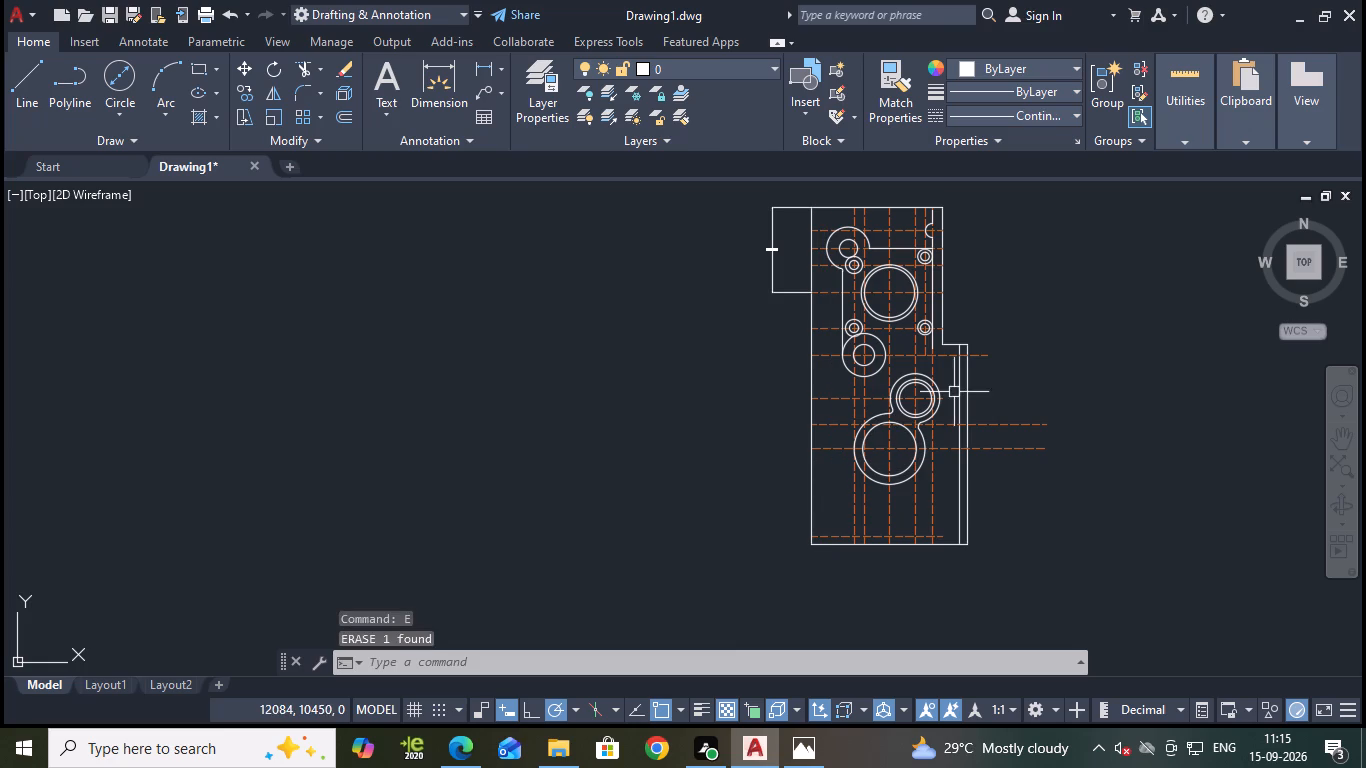
Offset the horizontal centre line through the upper large double circle 107.5 mm upward using the Through option.
middle_drag(1031, 384, 1037, 432)
scroll(1038, 427, up, 1)
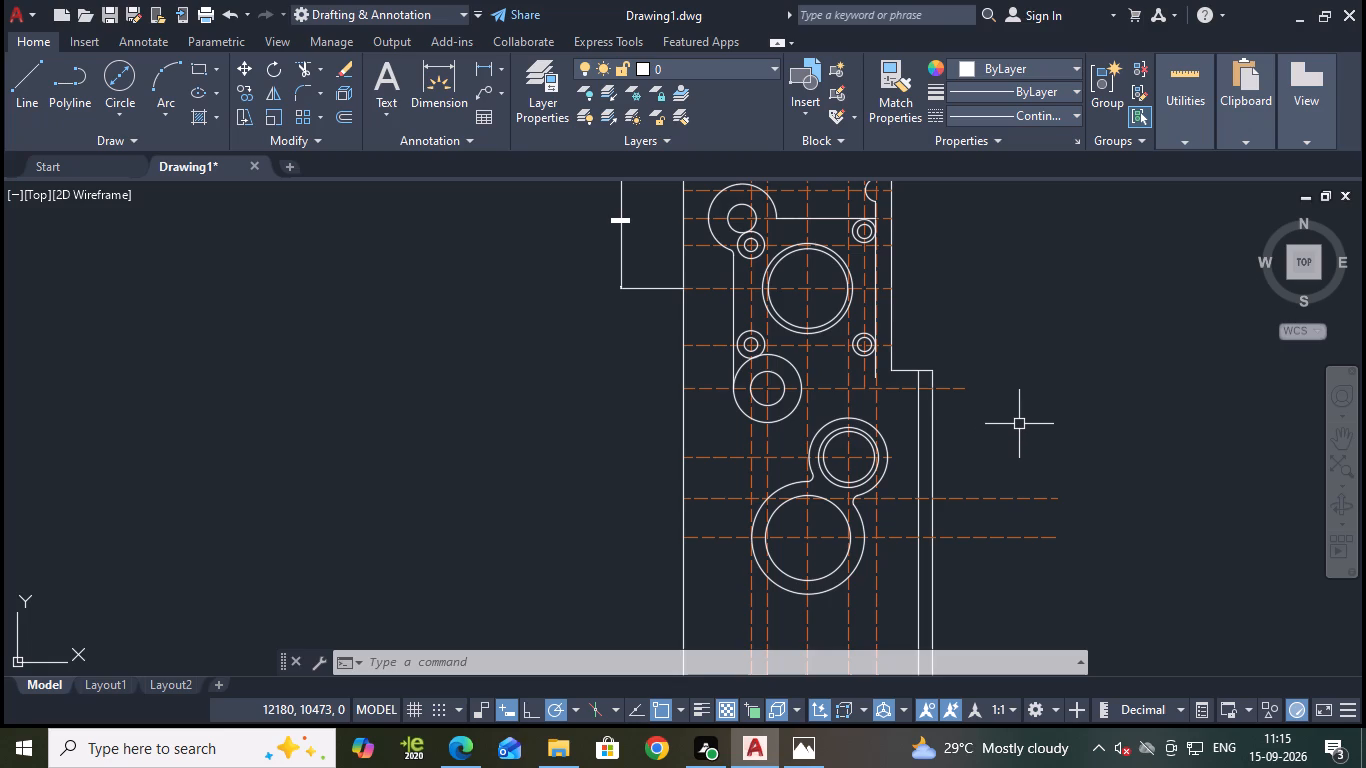
middle_drag(1019, 424, 1033, 395)
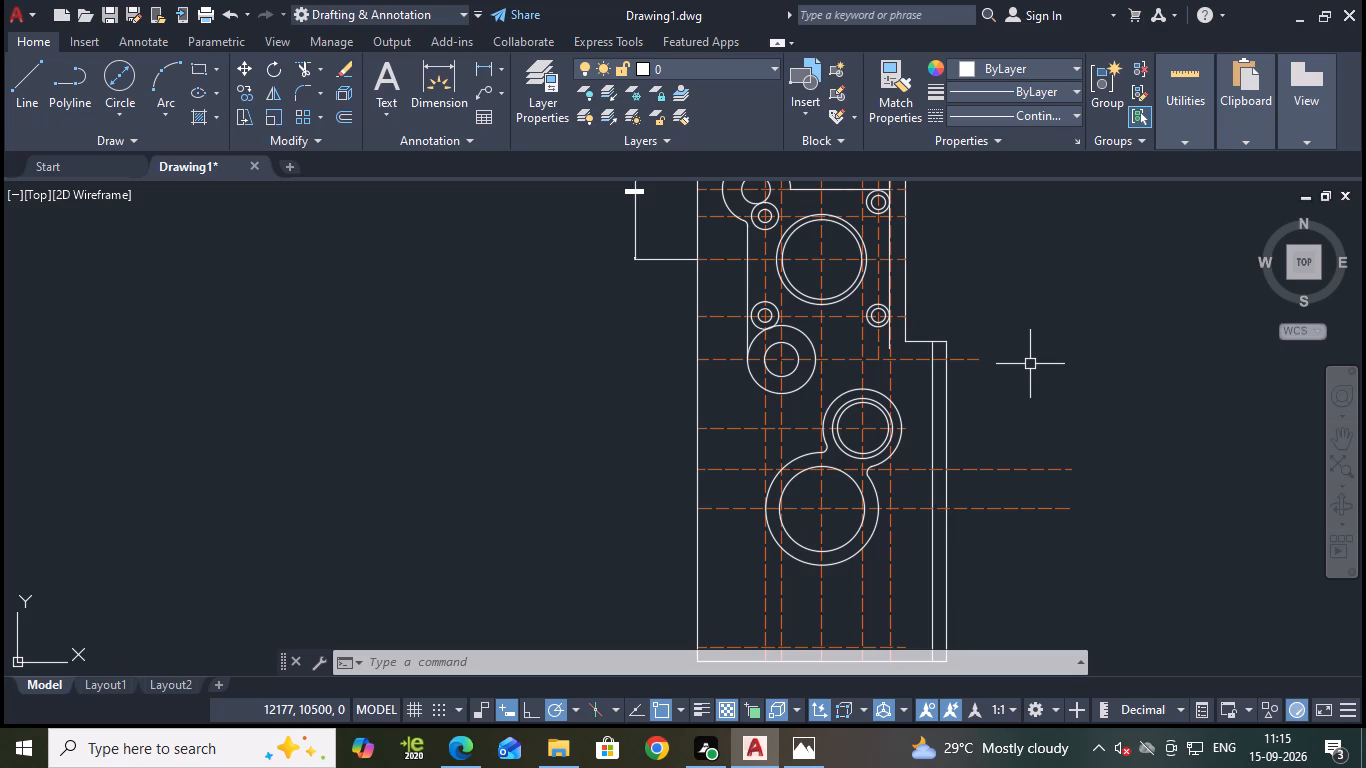
middle_drag(1039, 273, 1106, 362)
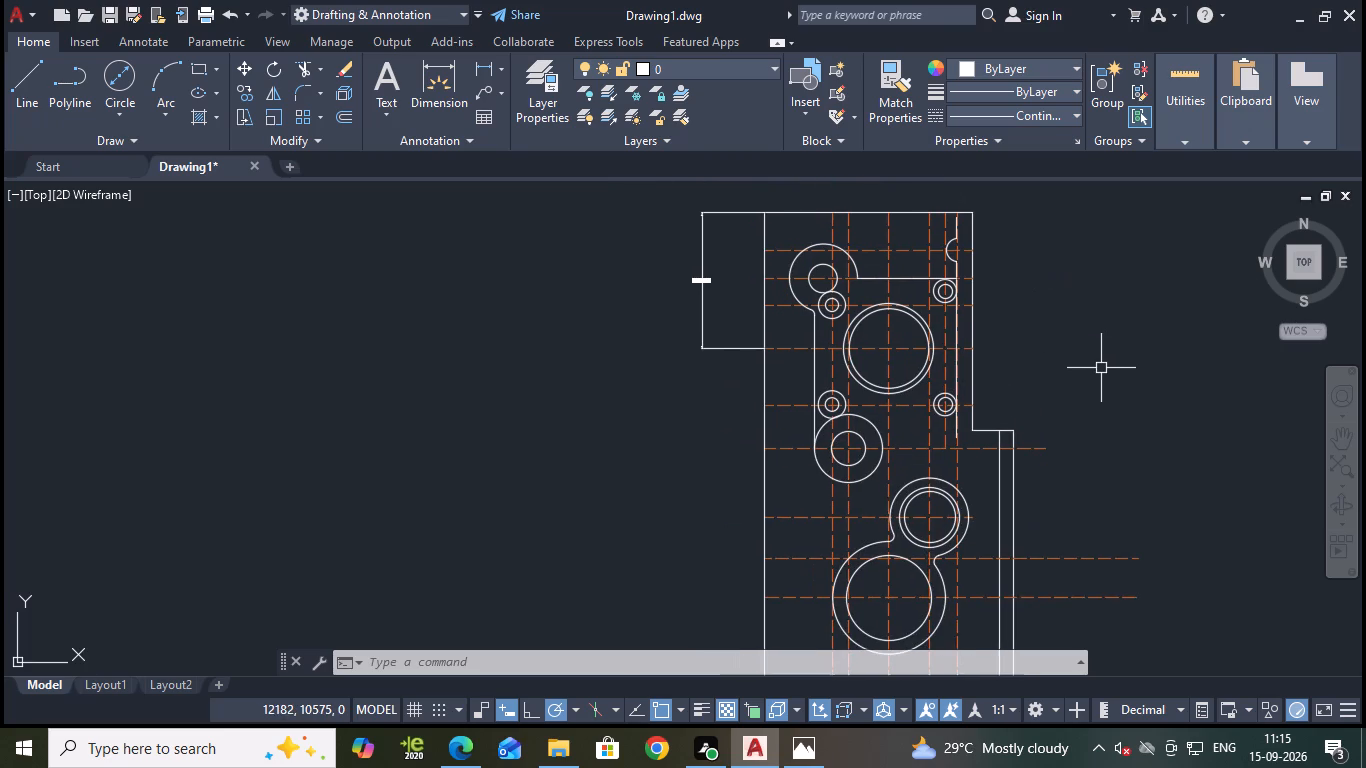
key(Escape)
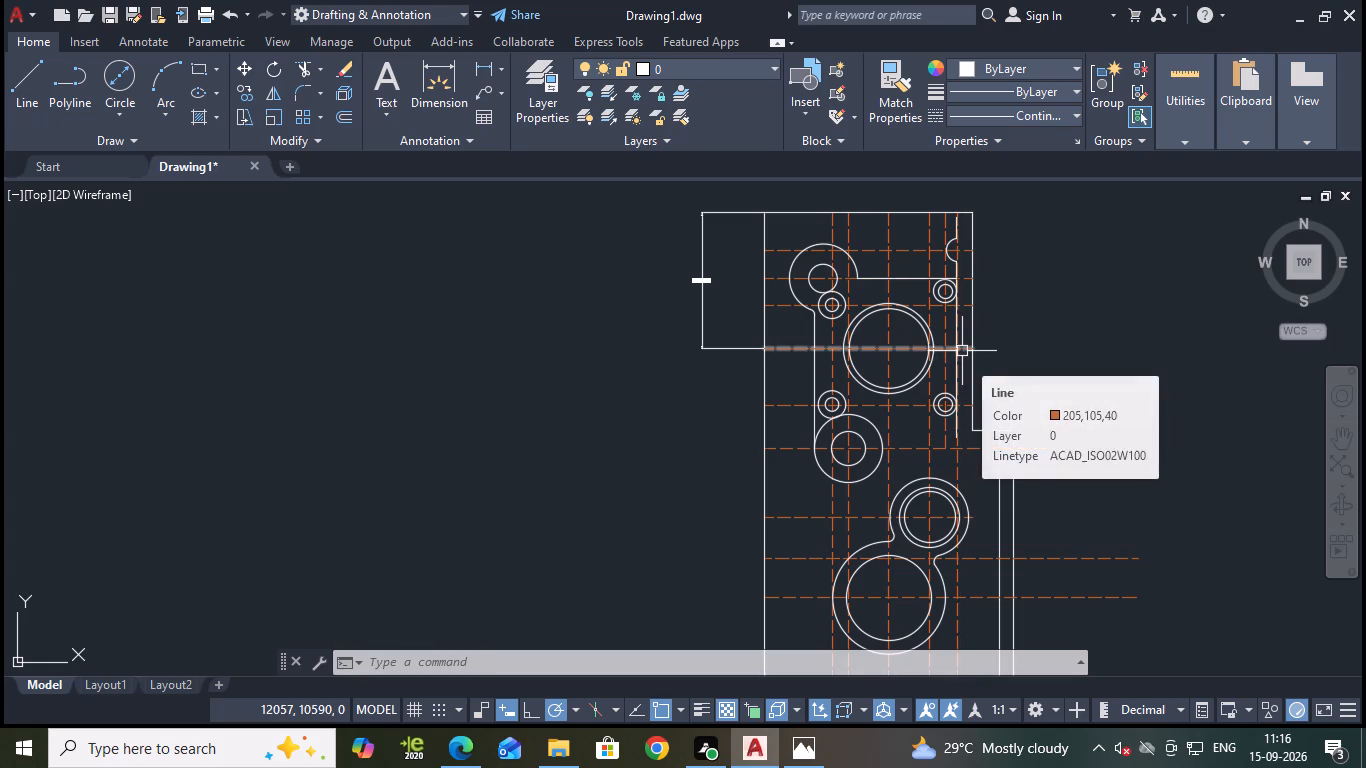
middle_drag(1056, 280, 1095, 366)
key(Escape)
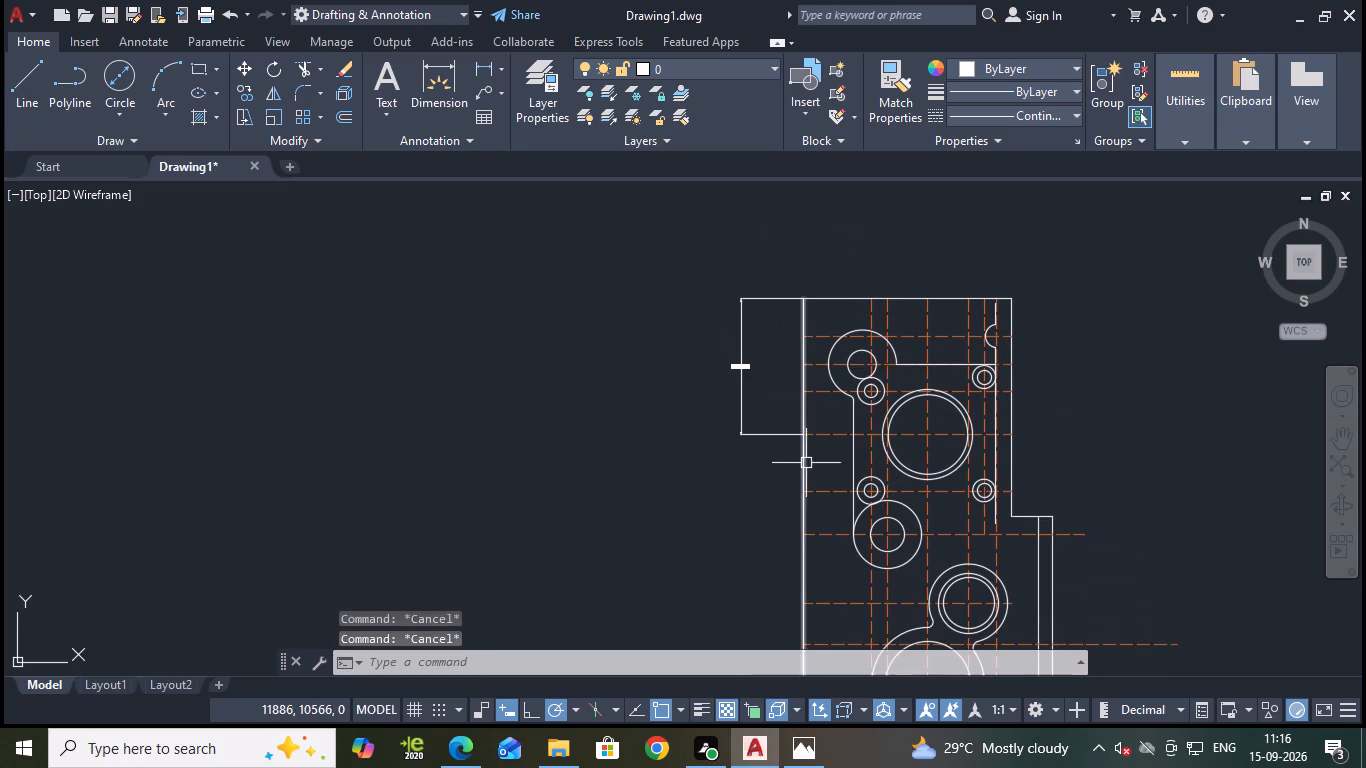
click(819, 437)
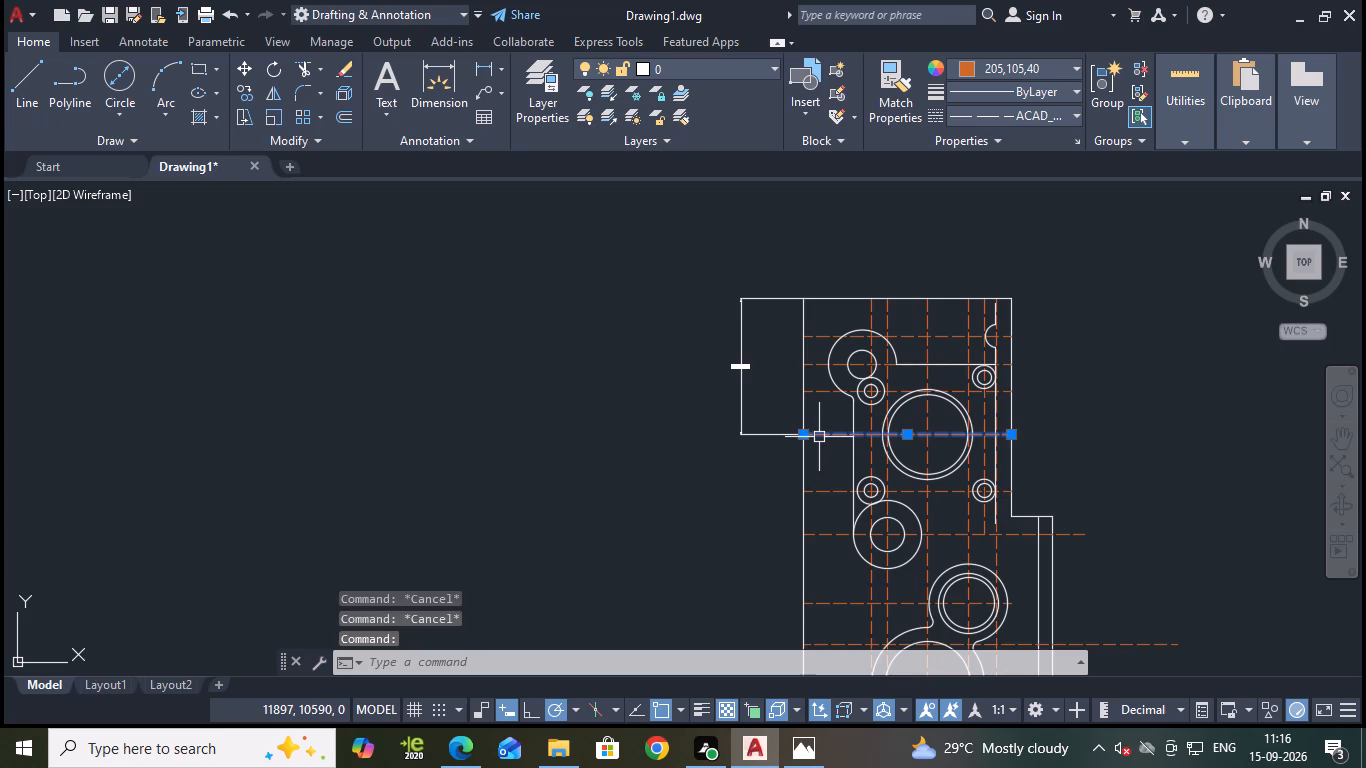
key(o)
key(Return)
key(Return)
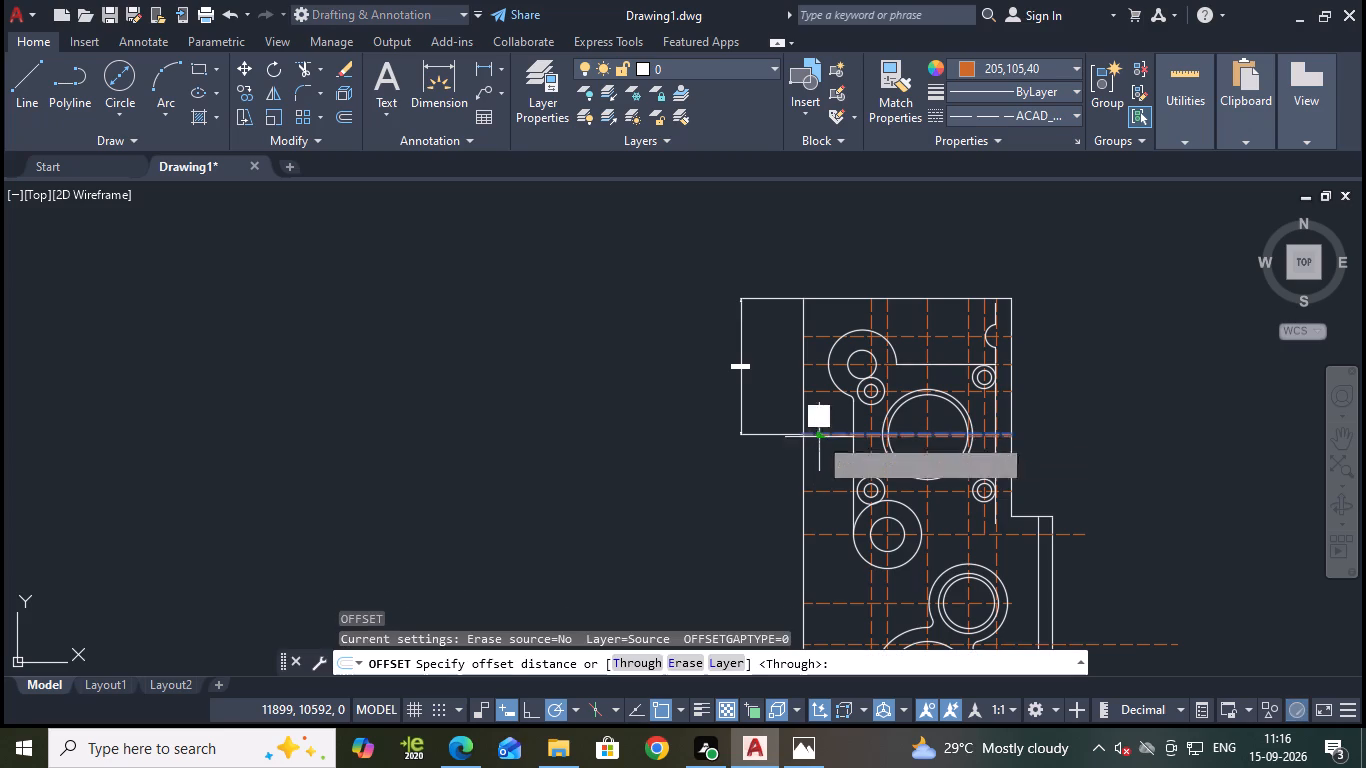
scroll(798, 318, up, 1)
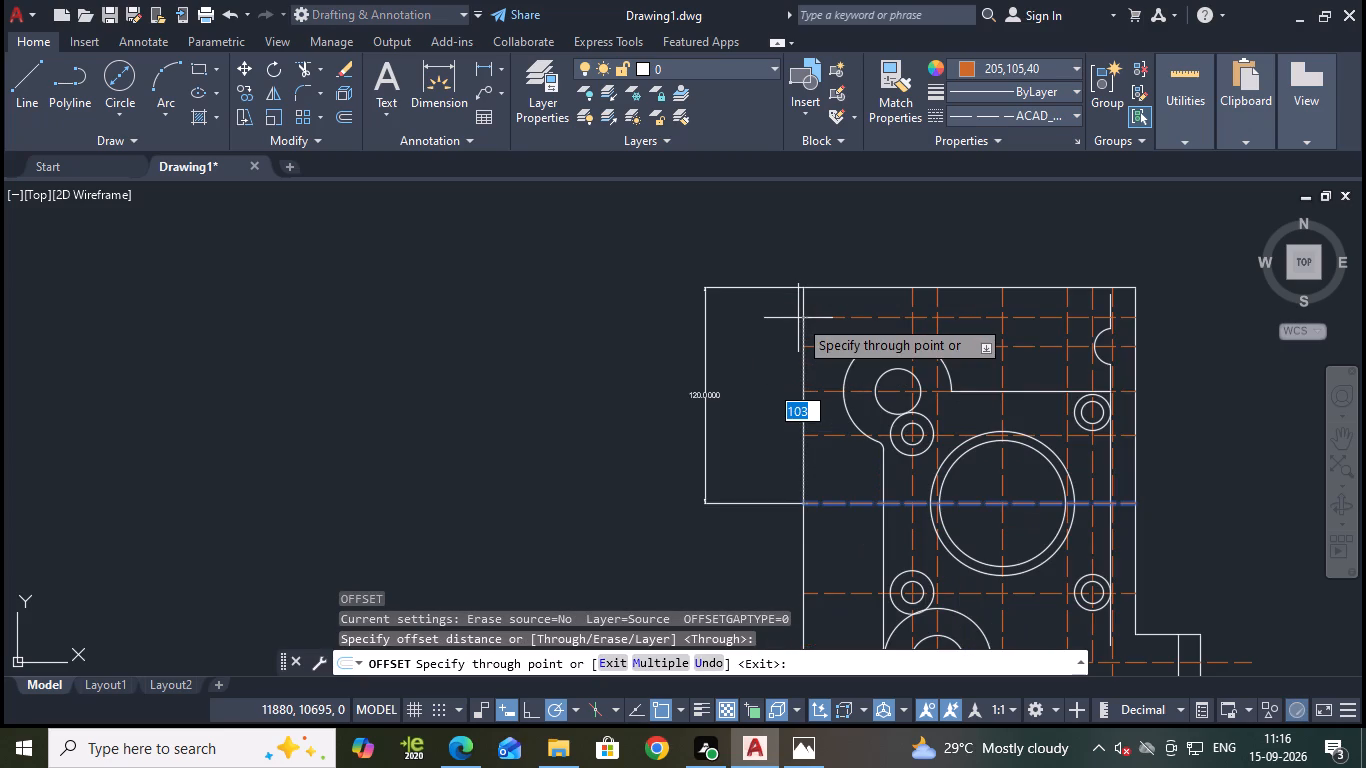
text(107.5)
key(Return)
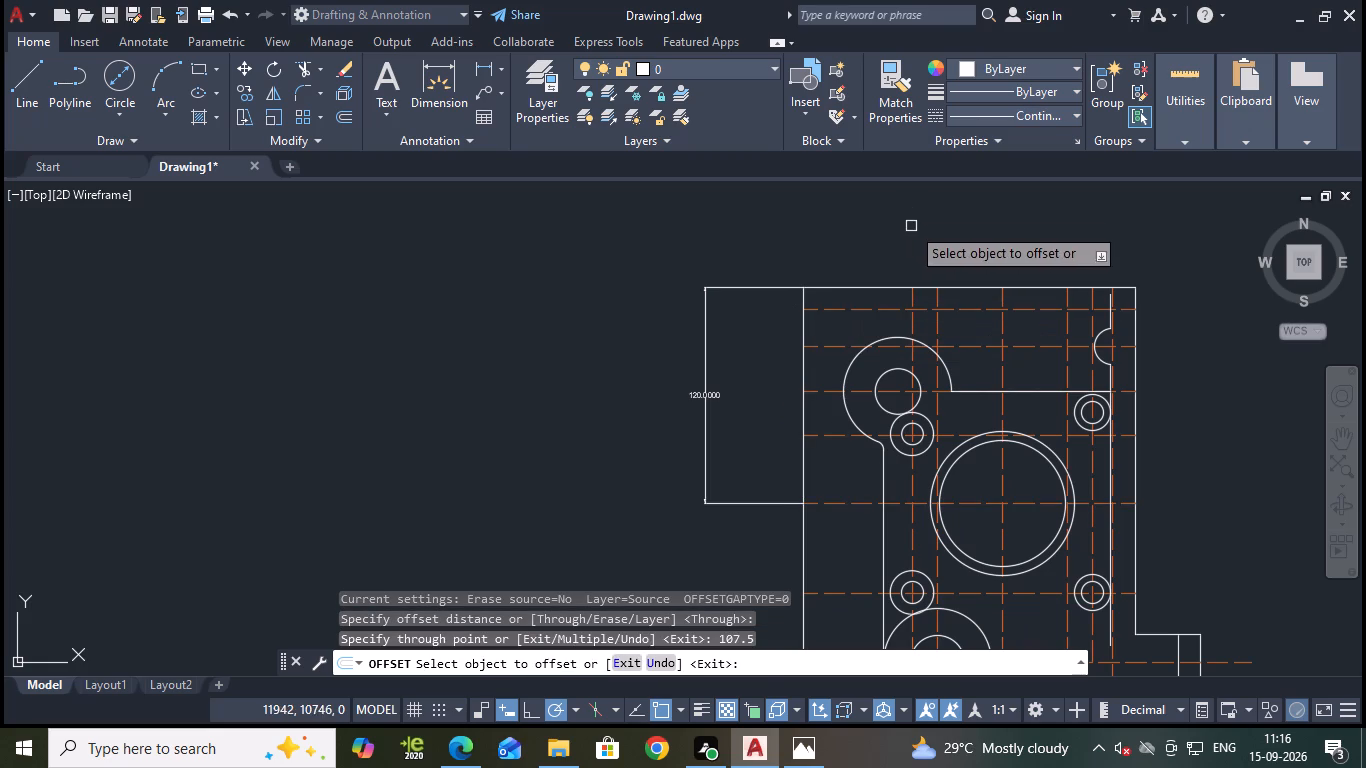
Set the linetype and colour of the newly offset horizontal line below the outline's top edge to ByLayer.
key(Escape)
click(852, 313)
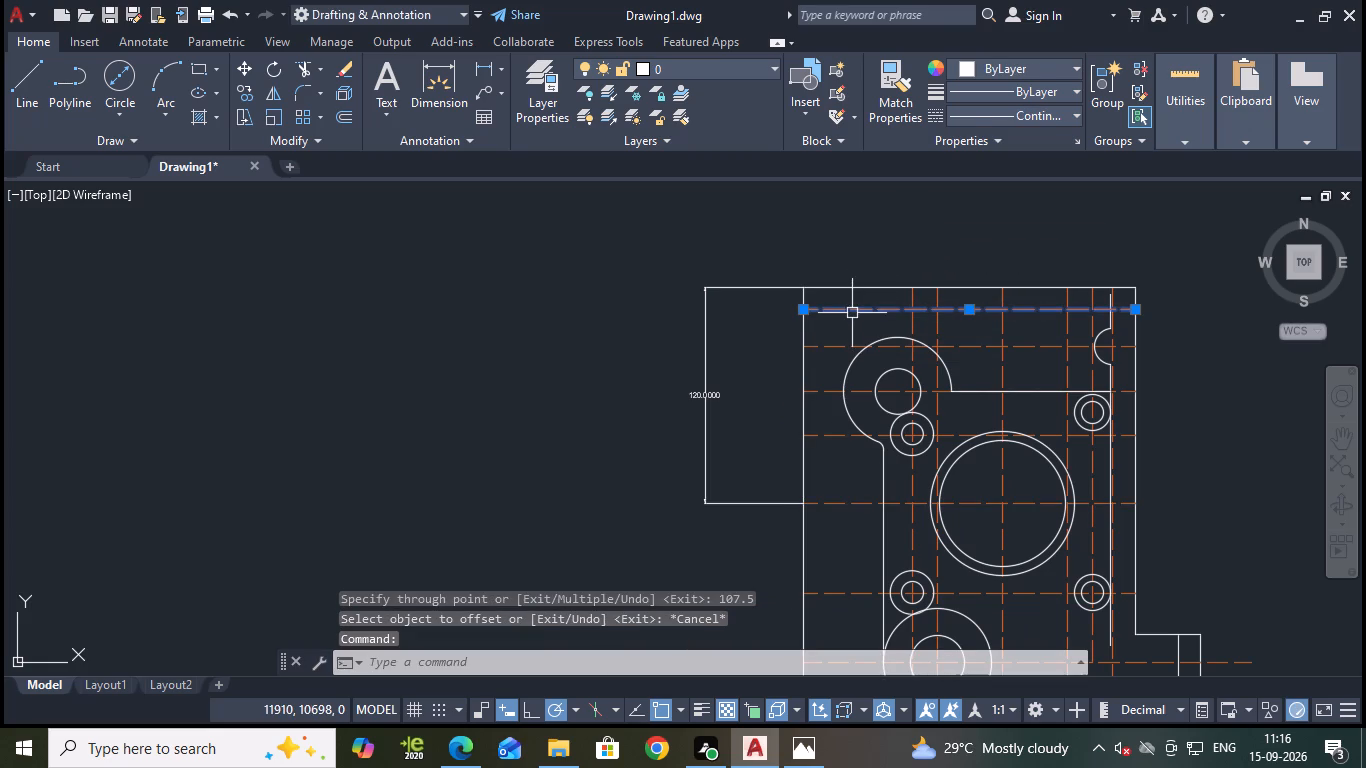
click(988, 115)
click(1005, 143)
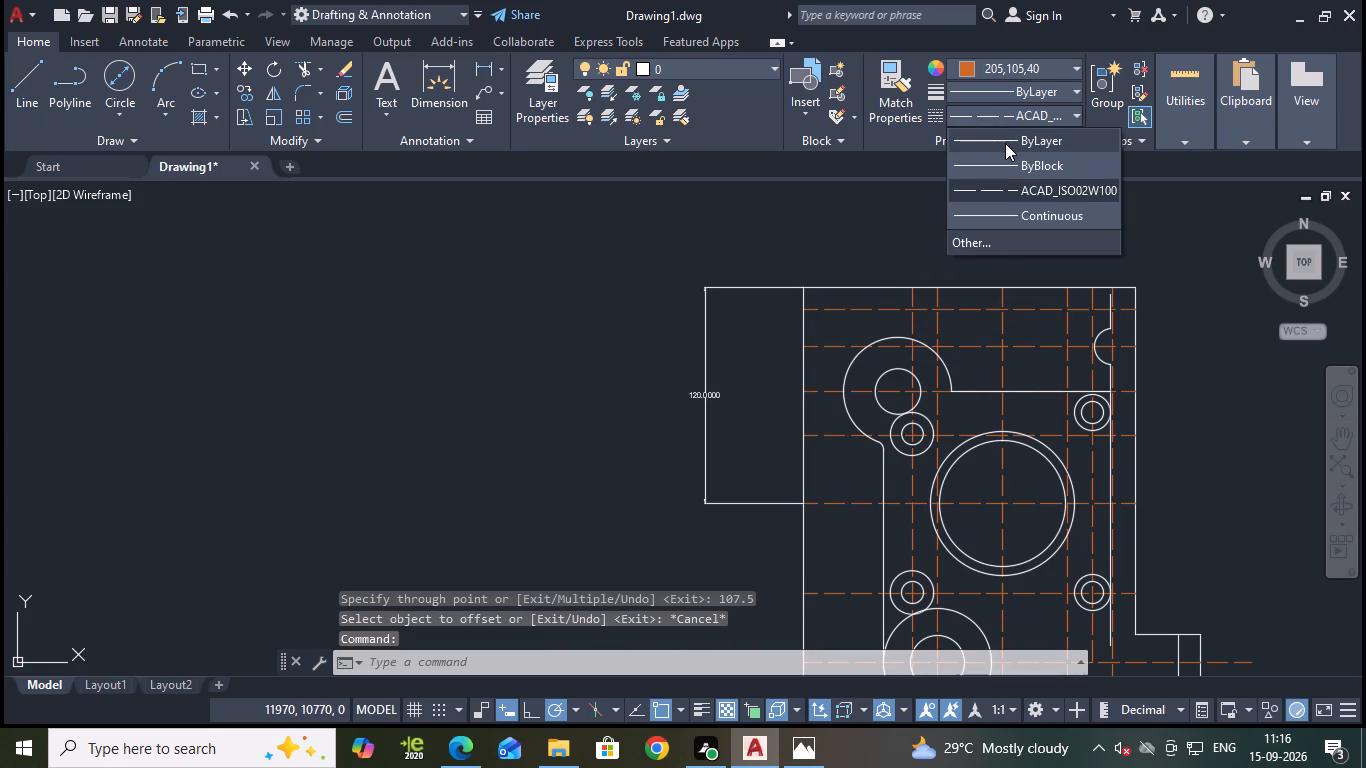
click(1020, 72)
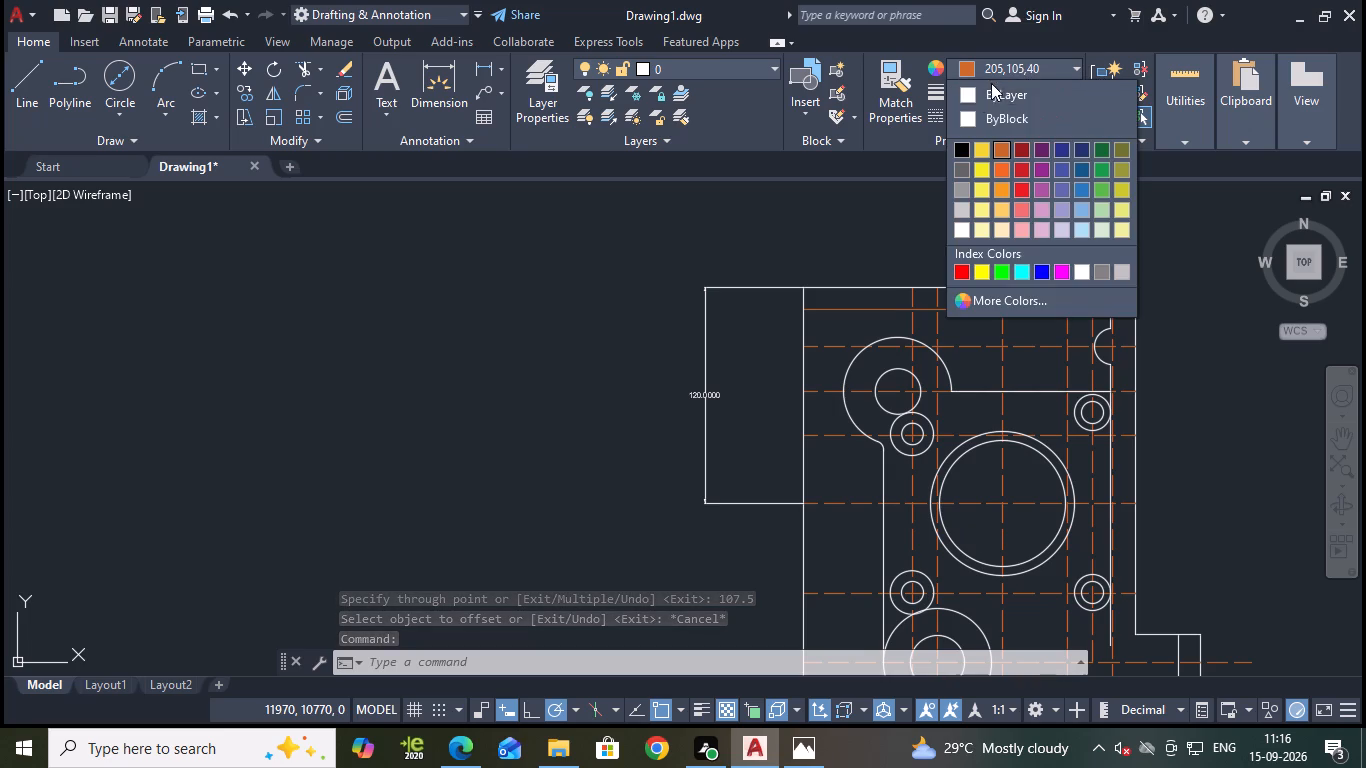
click(976, 94)
key(Escape)
Trim the overhanging ends of the new upper horizontal line and the inner right vertical line to form a square corner.
scroll(1110, 318, up, 2)
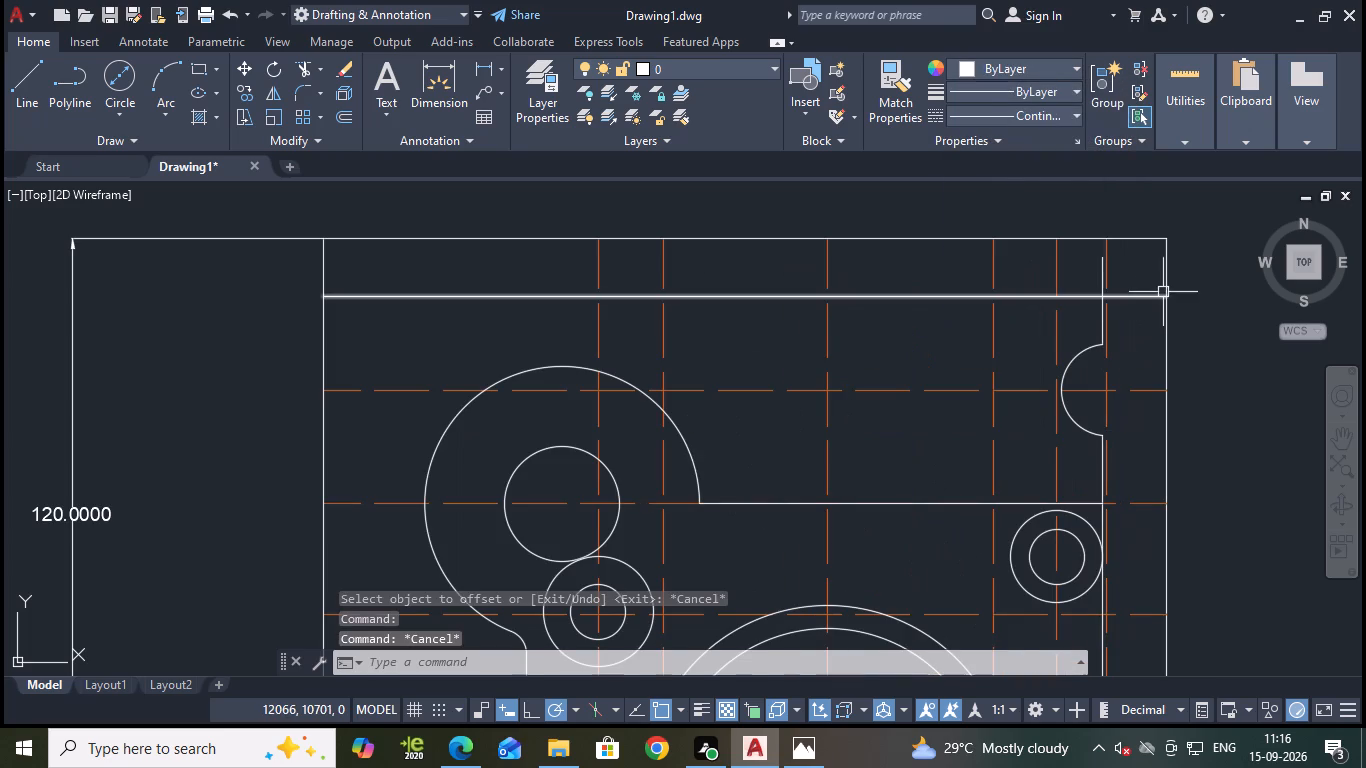
text(tr)
key(Return)
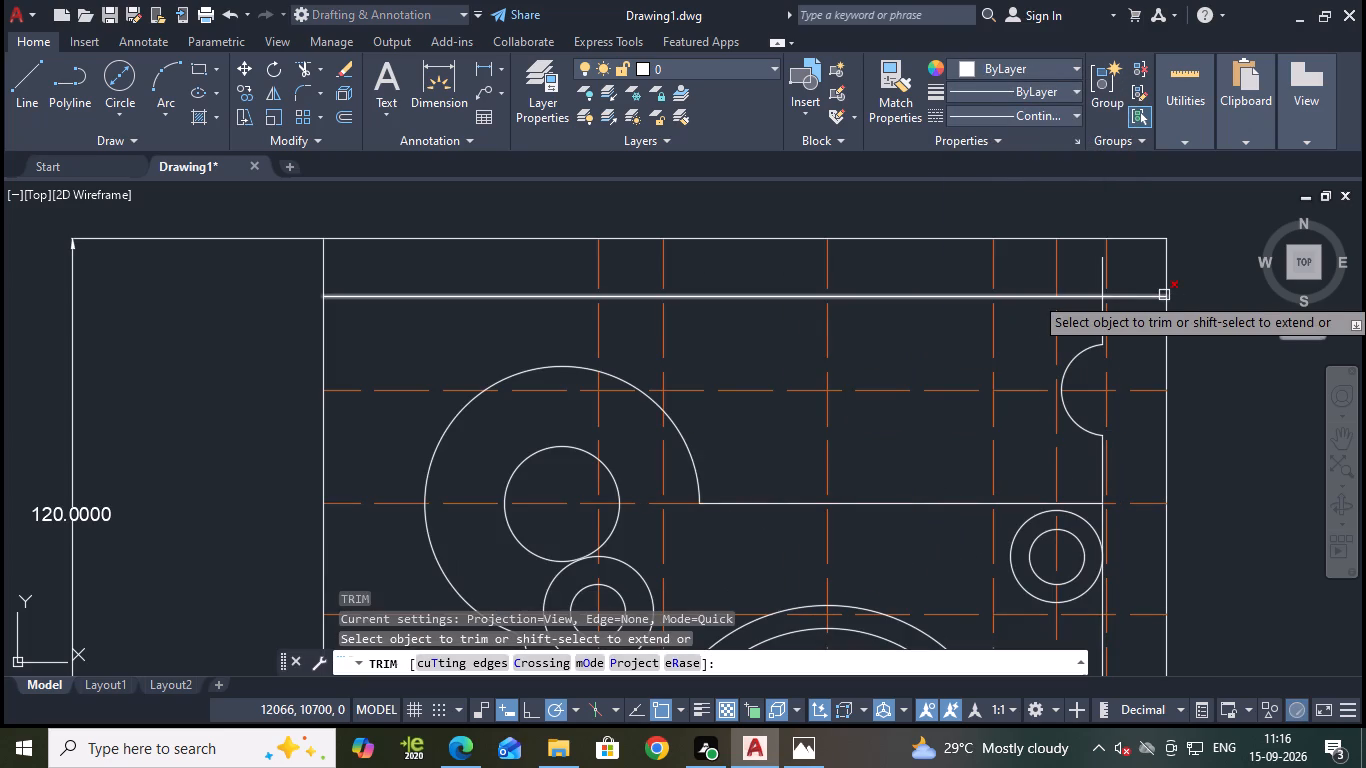
click(1142, 294)
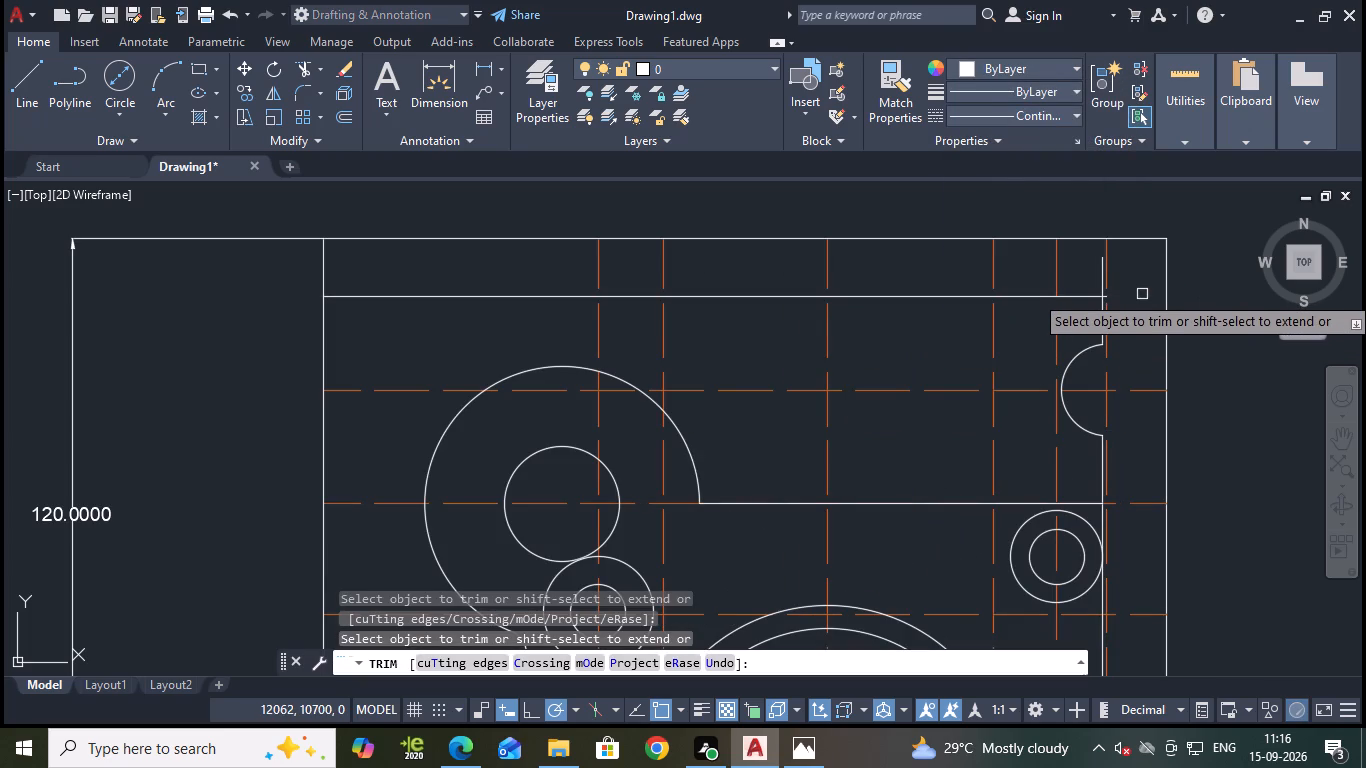
scroll(1073, 284, up, 3)
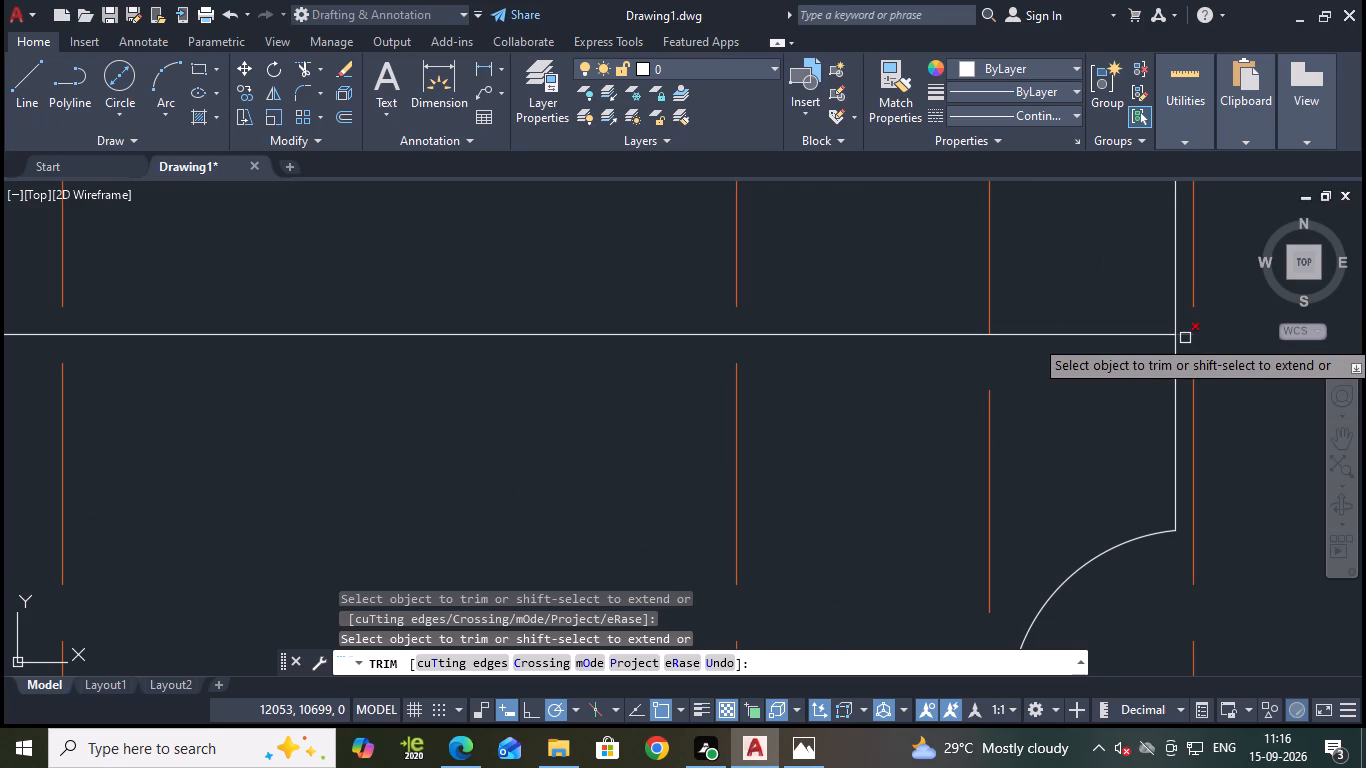
click(1185, 338)
click(1178, 304)
scroll(1178, 313, down, 3)
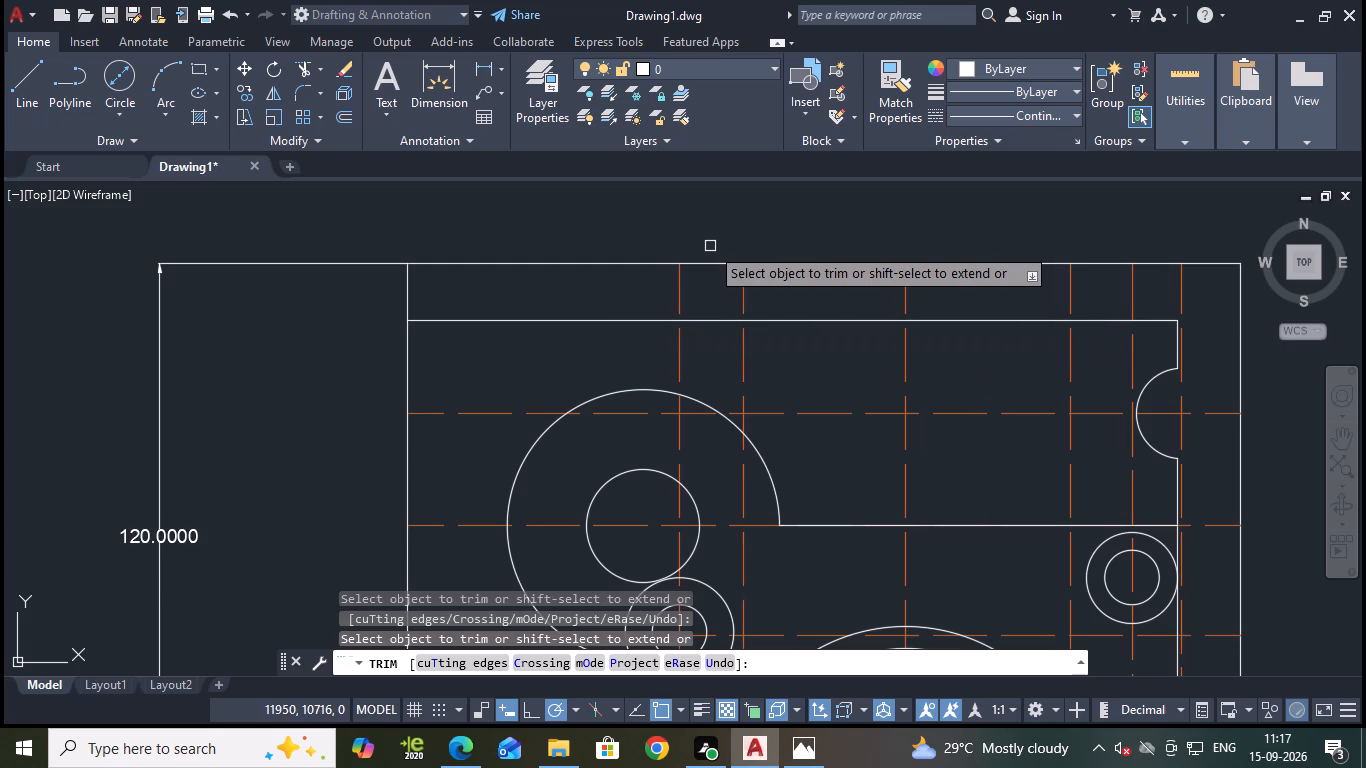
key(Escape)
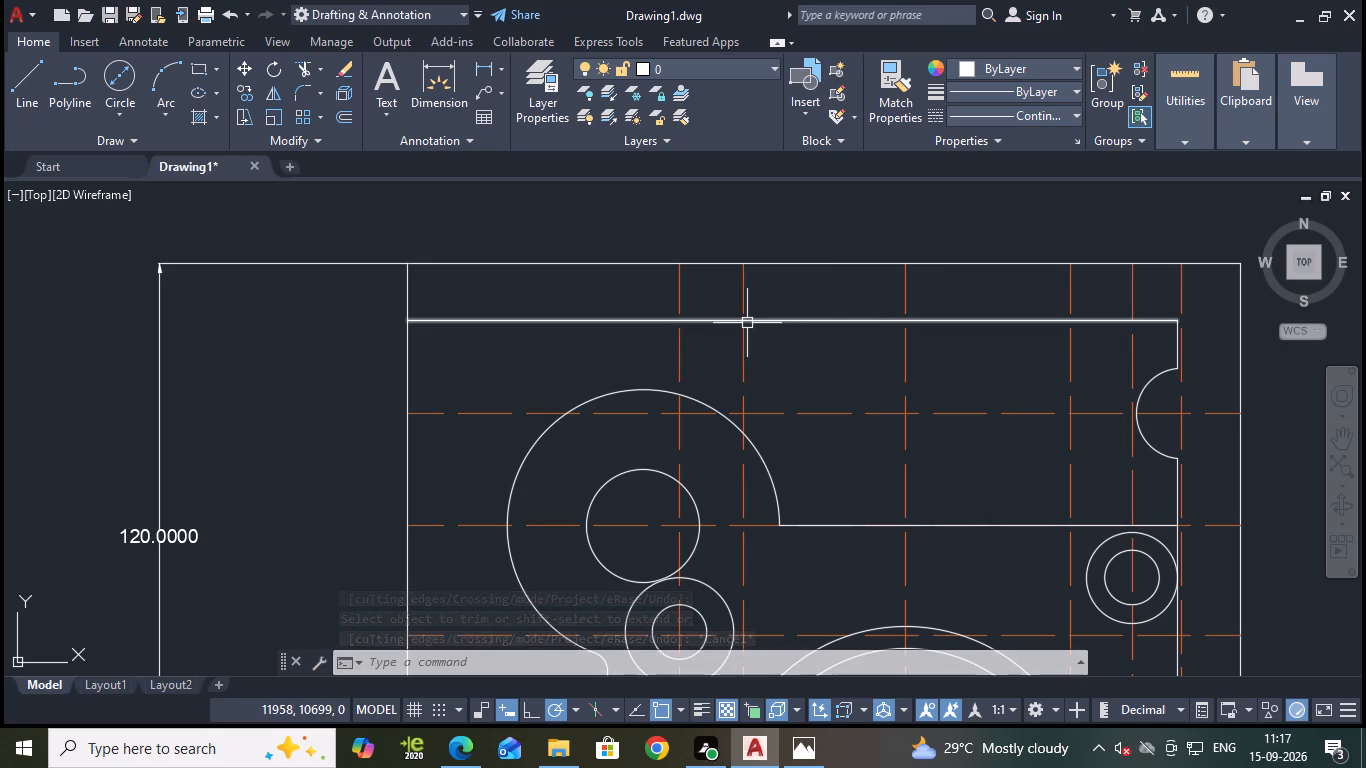
Offset the vertical centre line through the upper large double circle 98 mm to the left using the Through option.
scroll(755, 207, down, 2)
middle_drag(981, 428, 1073, 373)
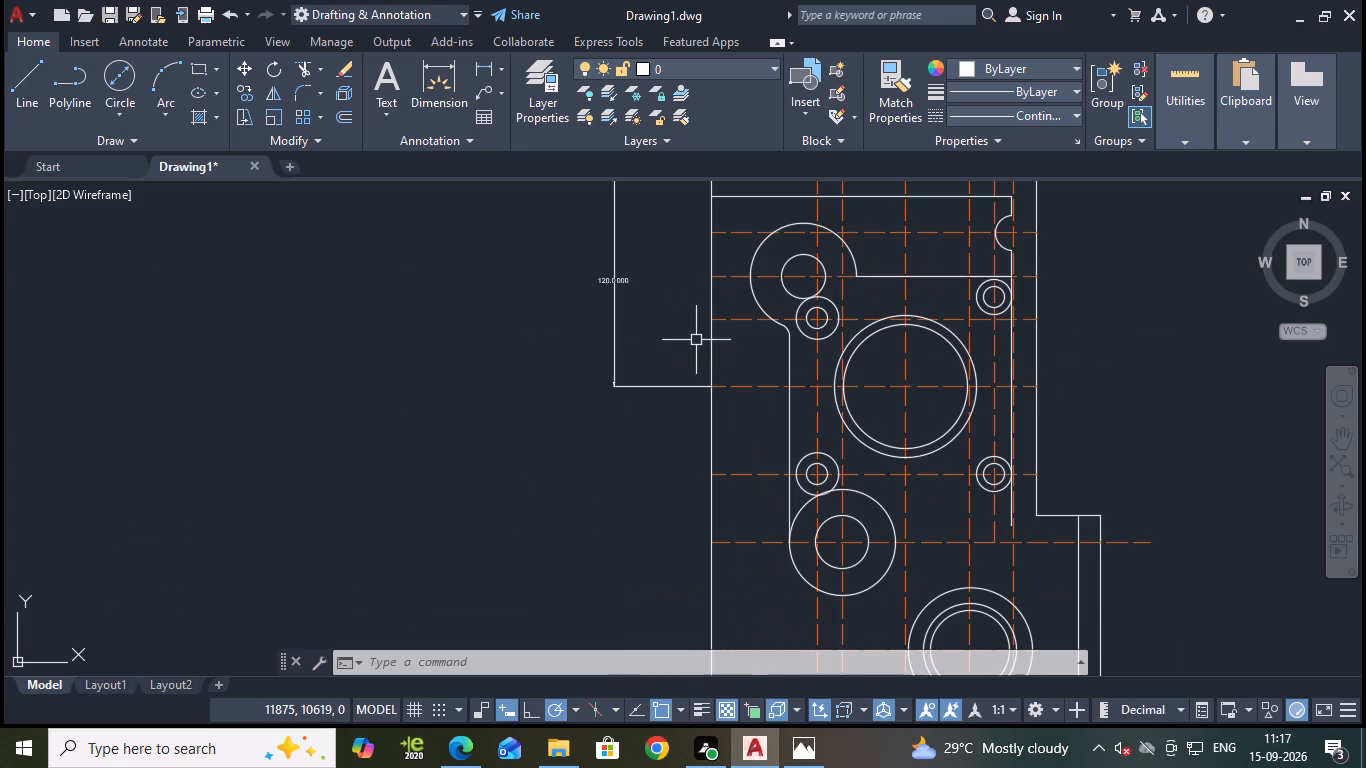
middle_drag(649, 360, 640, 426)
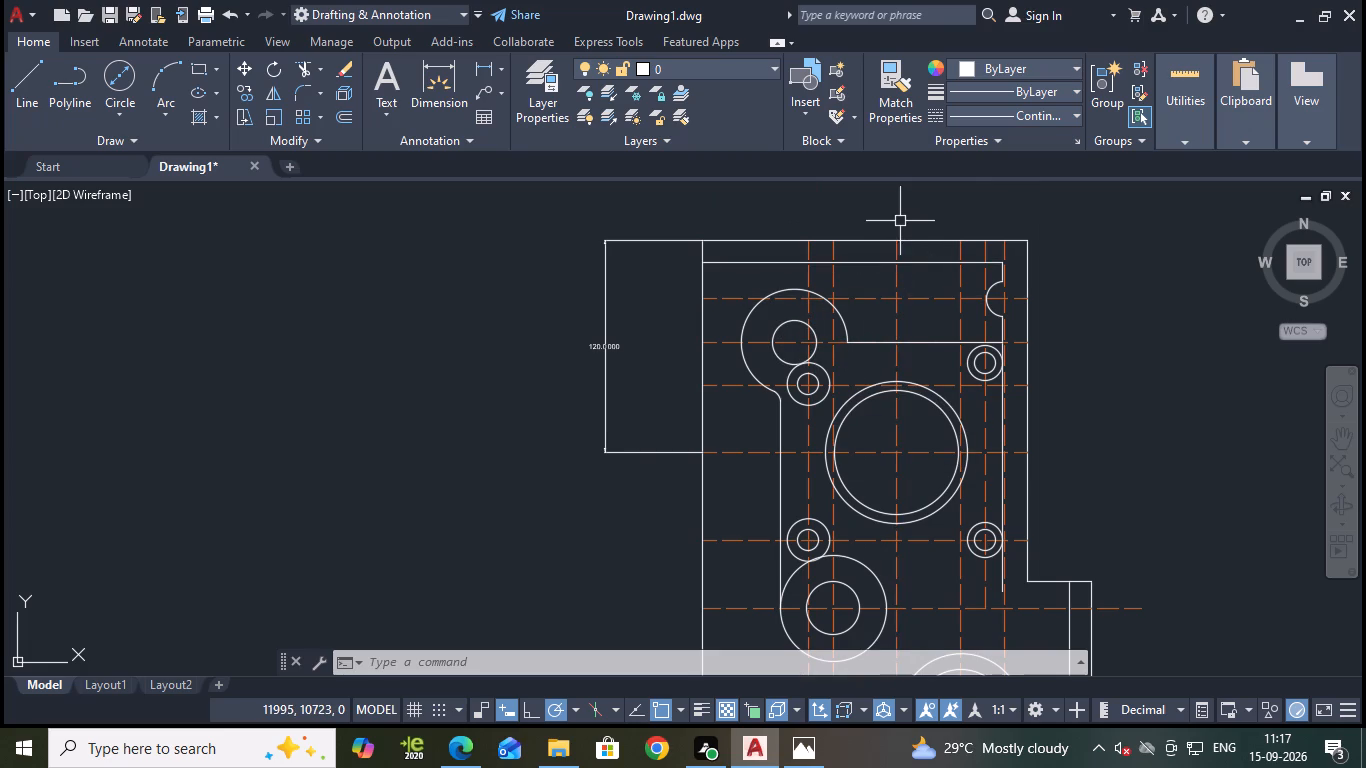
key(o)
key(Return)
key(Return)
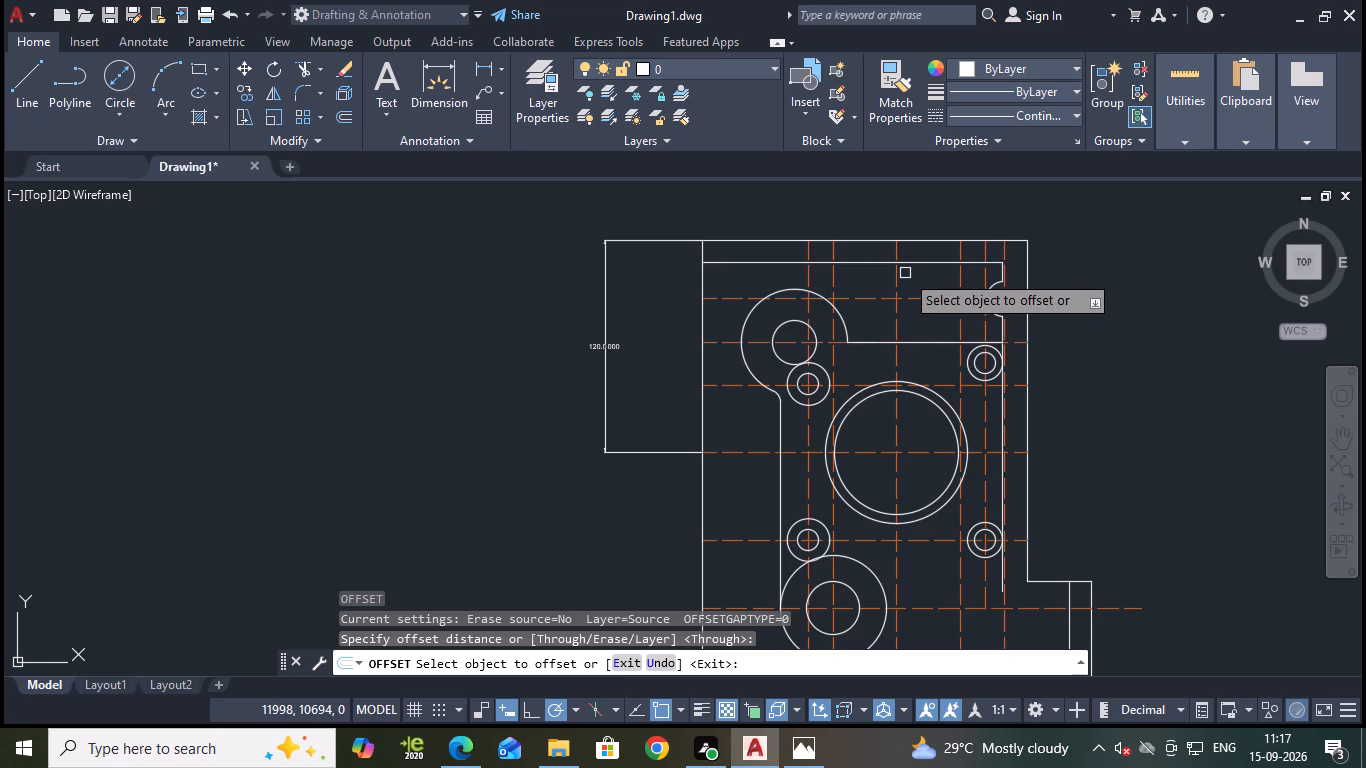
click(898, 286)
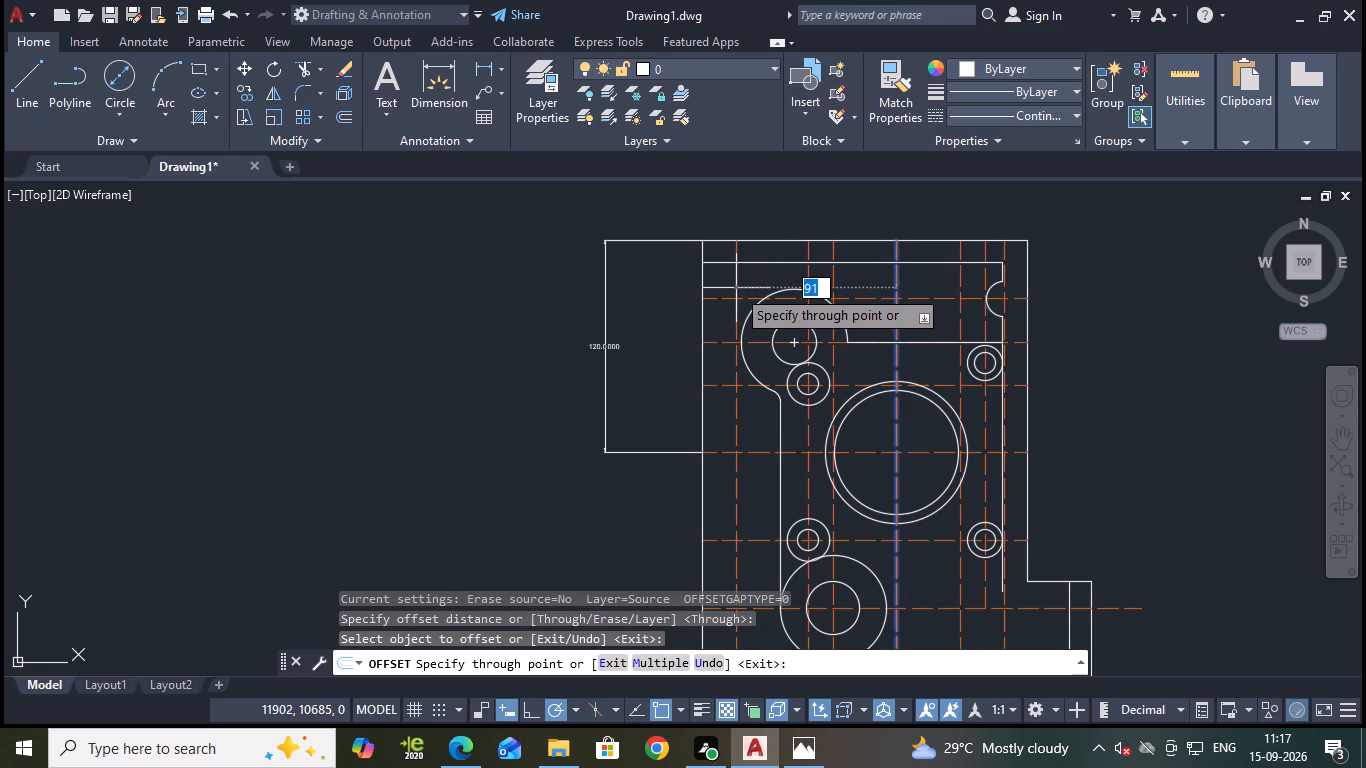
text(98)
key(Return)
key(Escape)
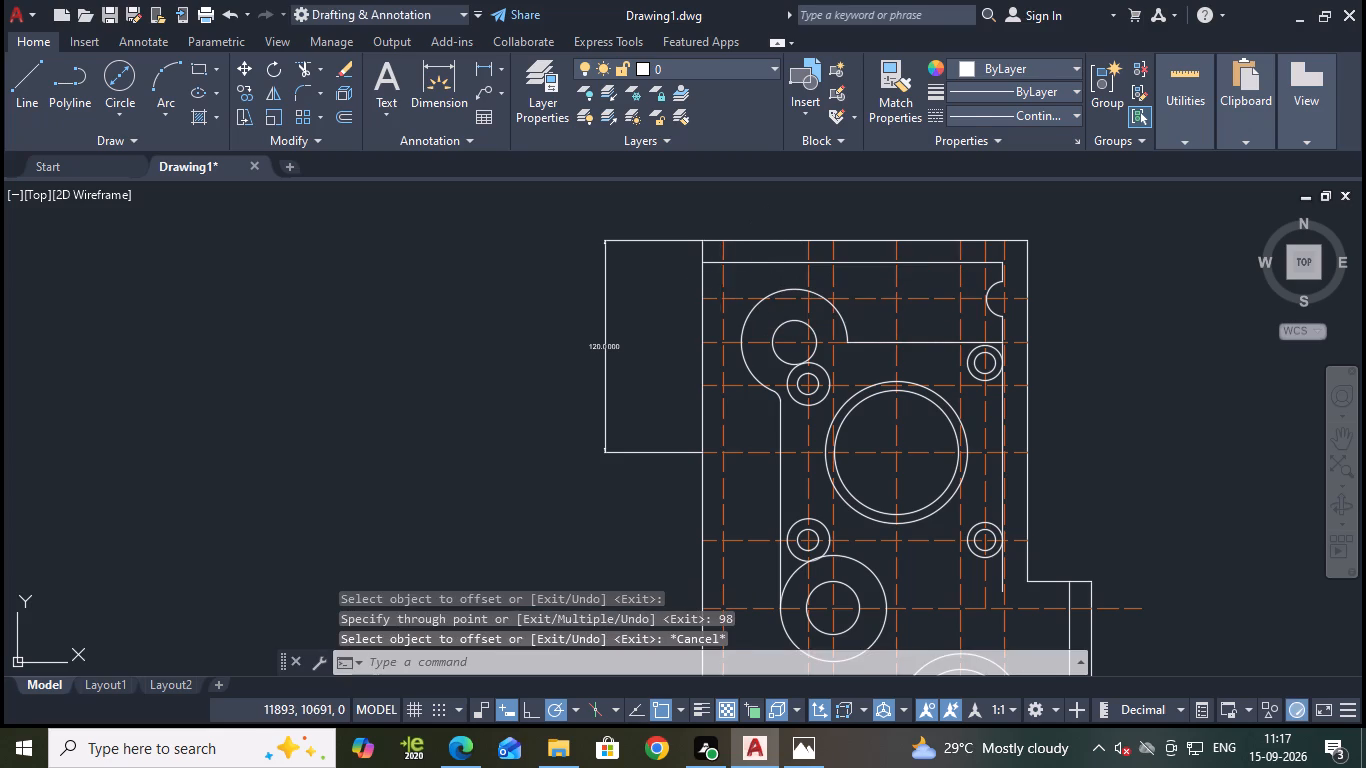
Set the linetype and colour of the newly offset vertical line beside the outline's left edge to ByLayer.
click(720, 278)
click(999, 111)
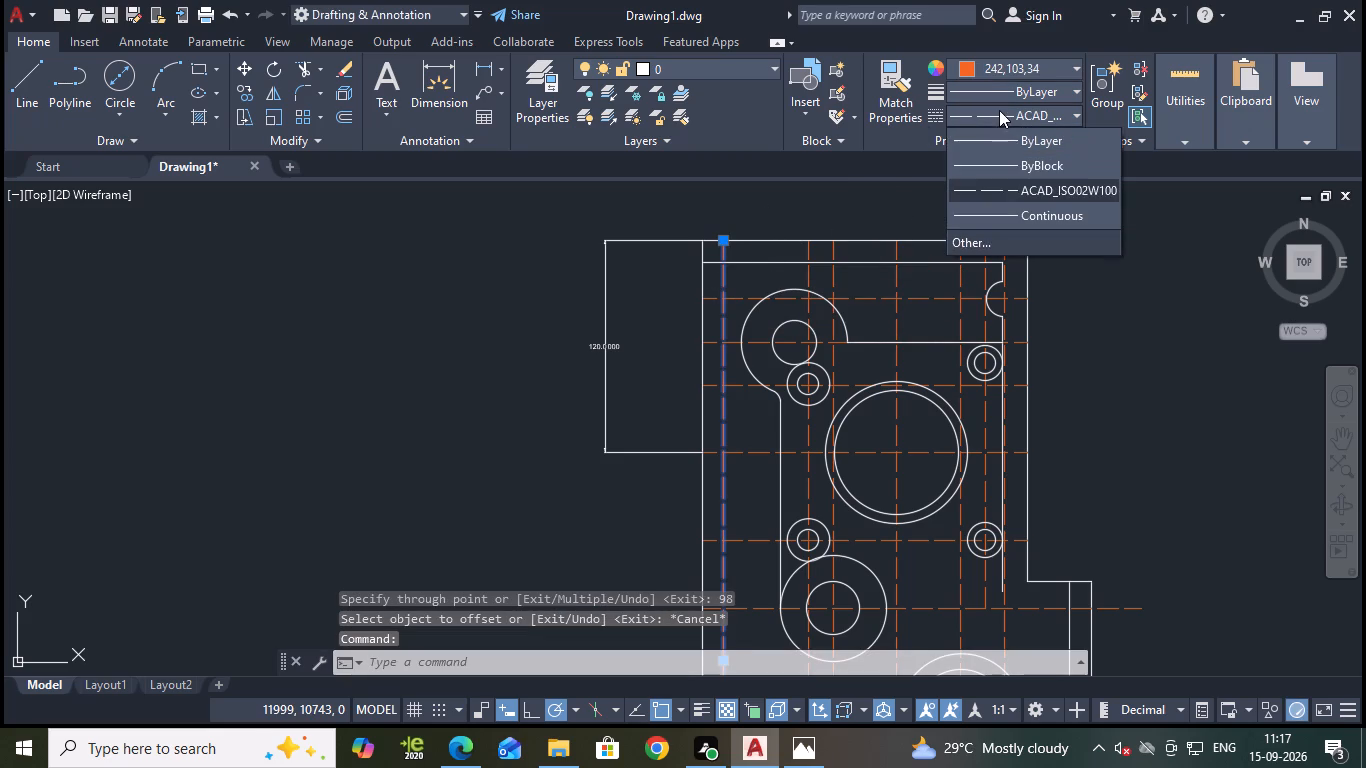
click(1053, 135)
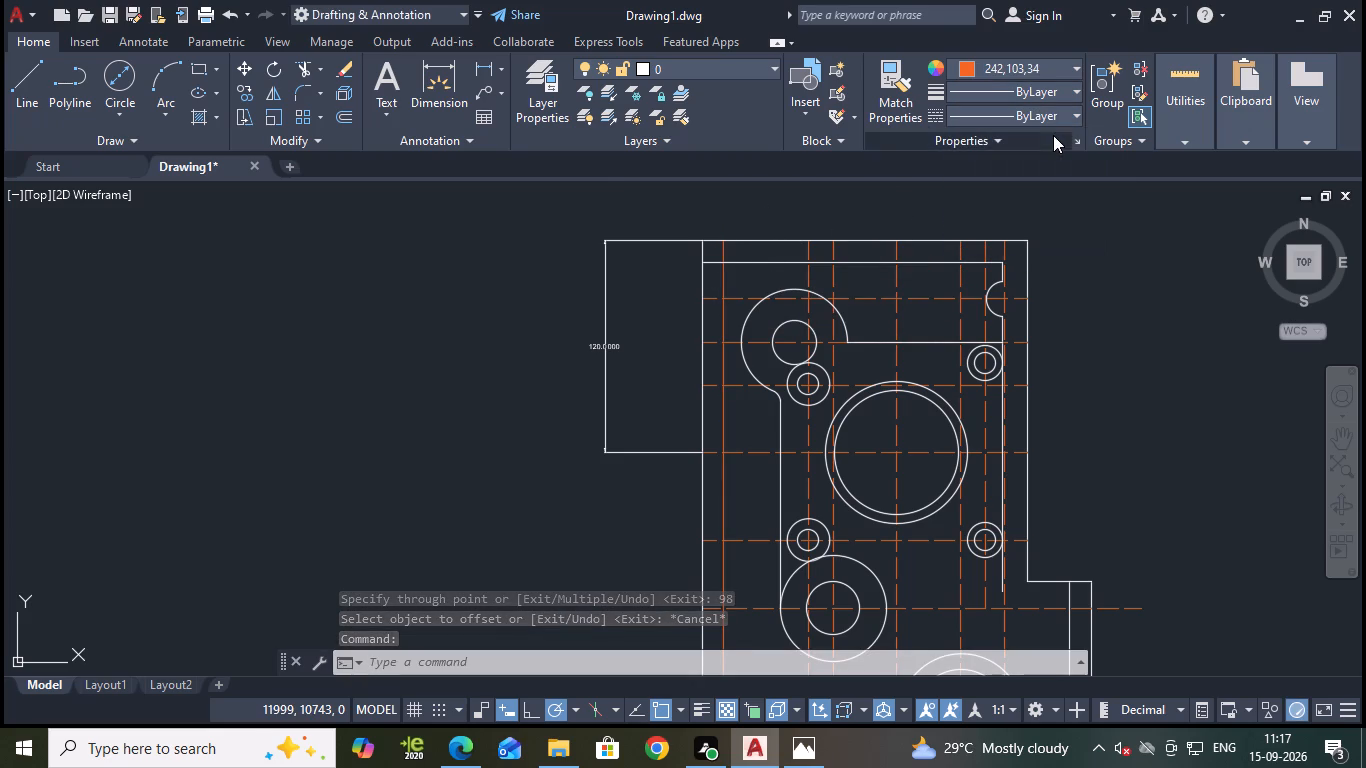
click(1039, 62)
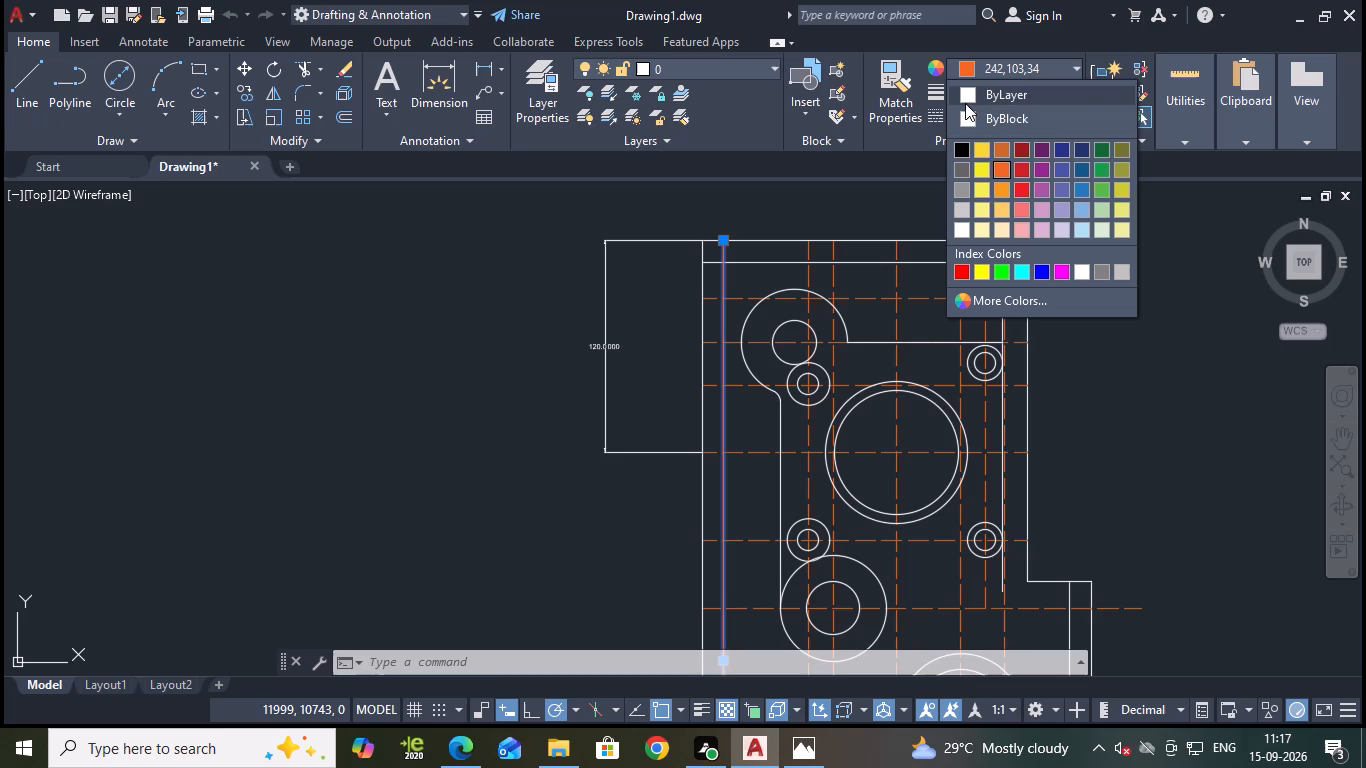
click(965, 103)
key(Escape)
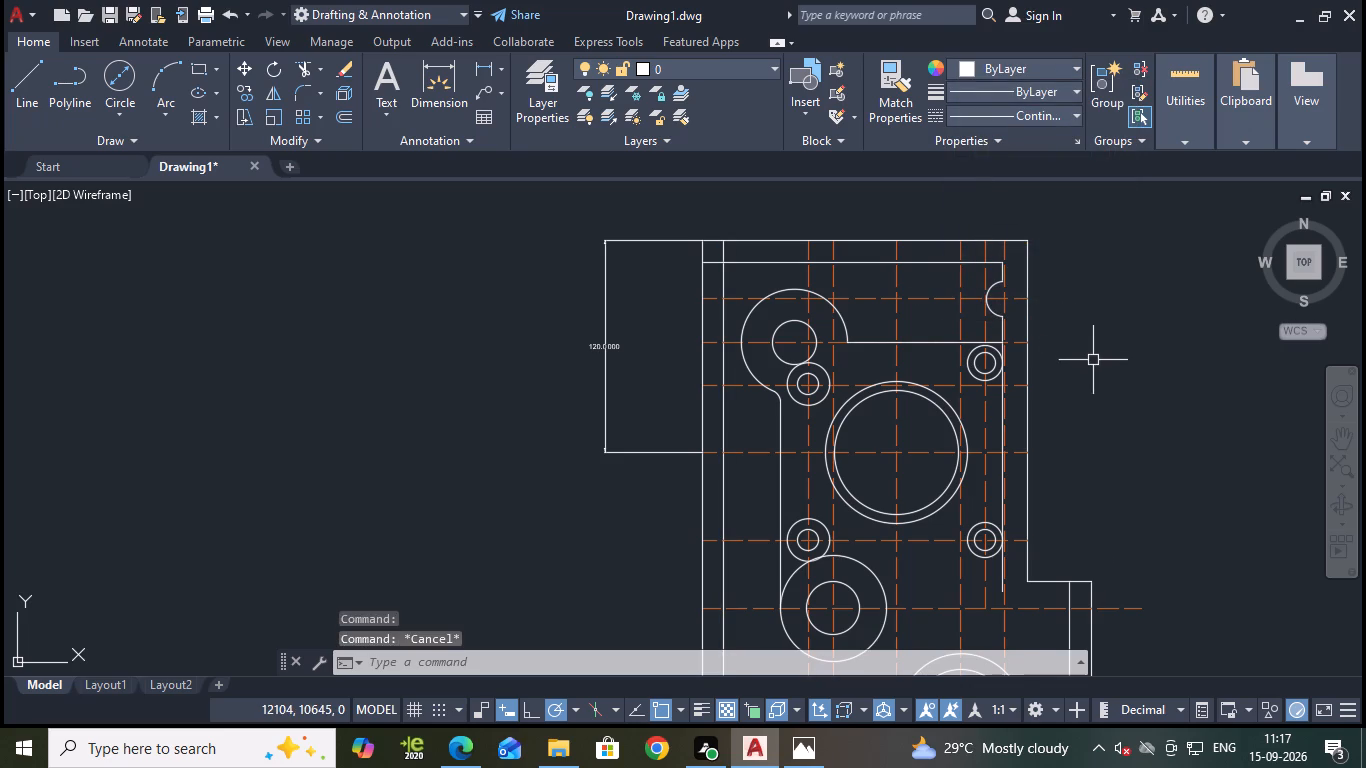
Draw a circle of radius 10 mm centred where the inner left vertical line crosses the inner upper horizontal line.
middle_drag(1093, 363, 1166, 324)
scroll(1164, 324, down, 1)
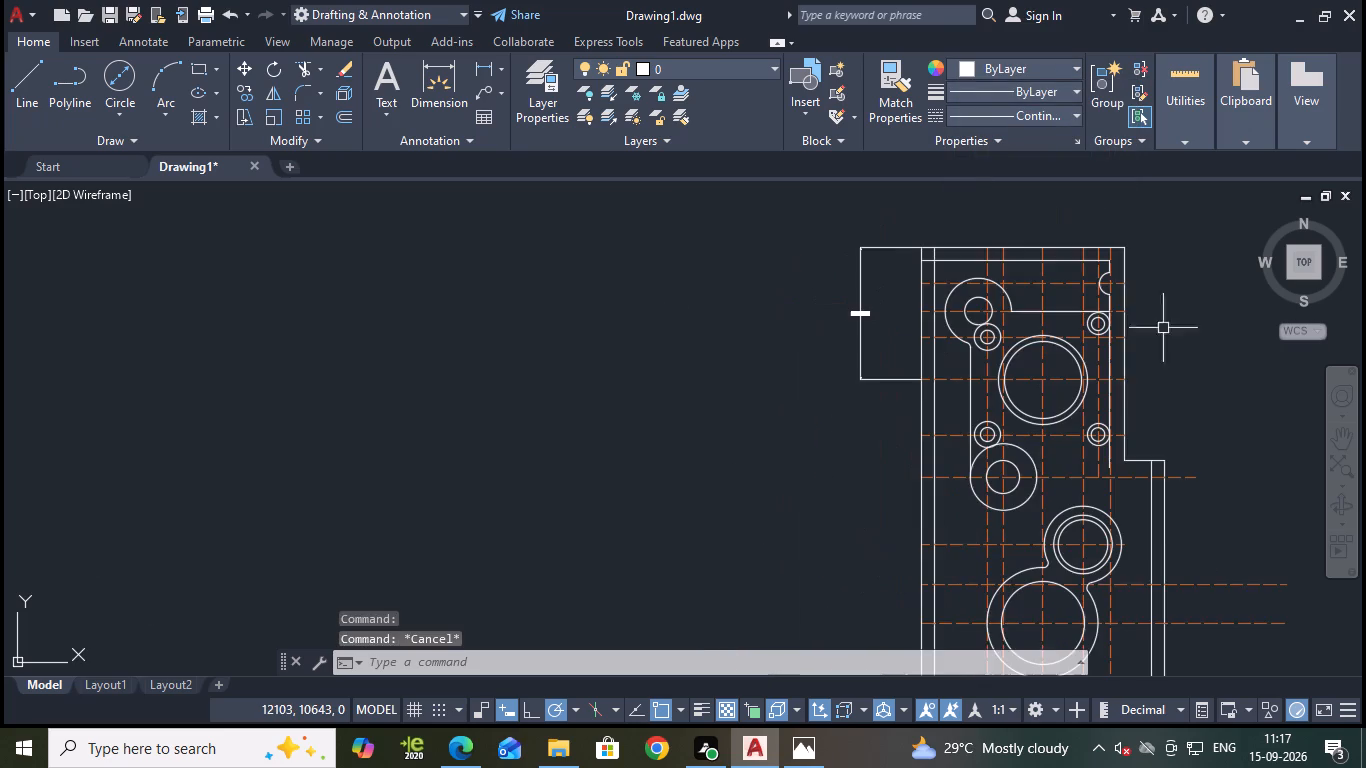
middle_drag(1168, 391, 1084, 294)
middle_drag(1112, 318, 1112, 337)
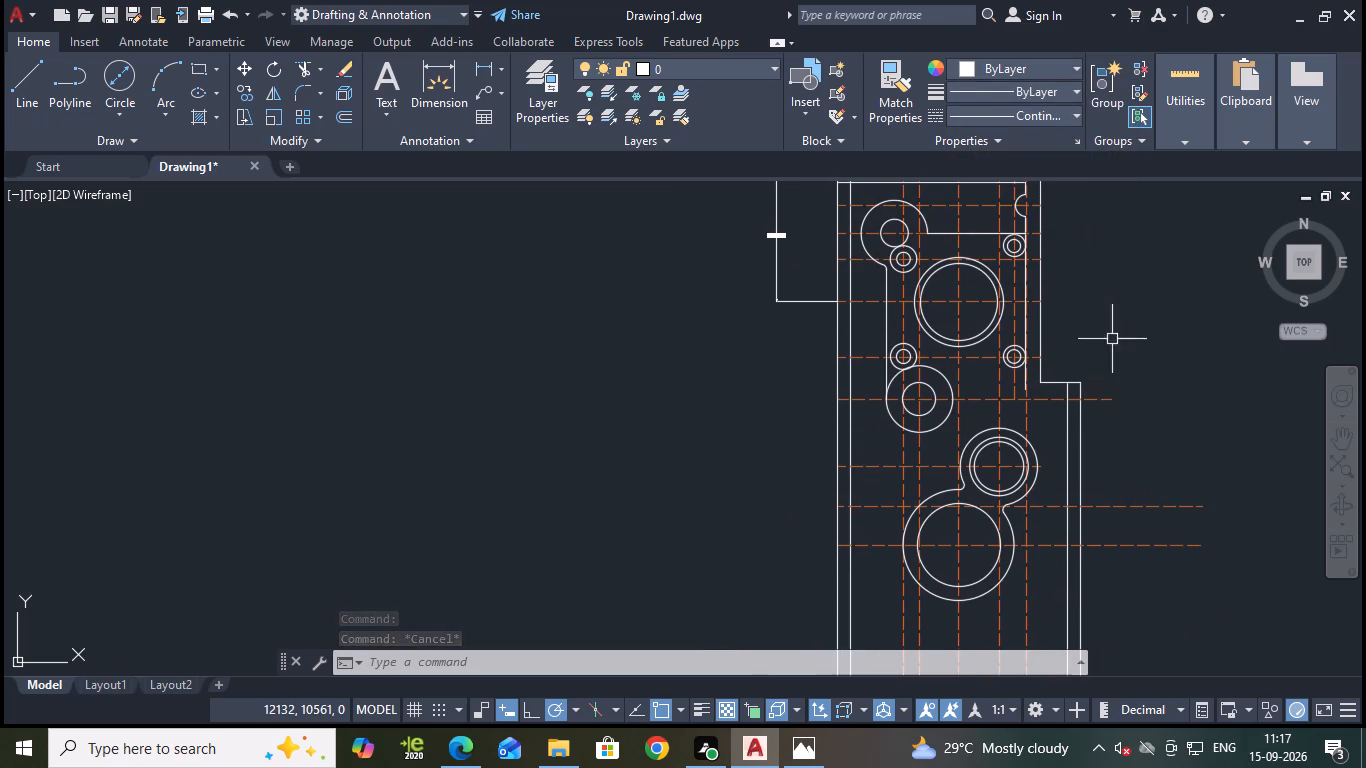
middle_drag(1076, 238, 1109, 267)
scroll(1109, 267, up, 1)
middle_drag(1109, 267, 1165, 362)
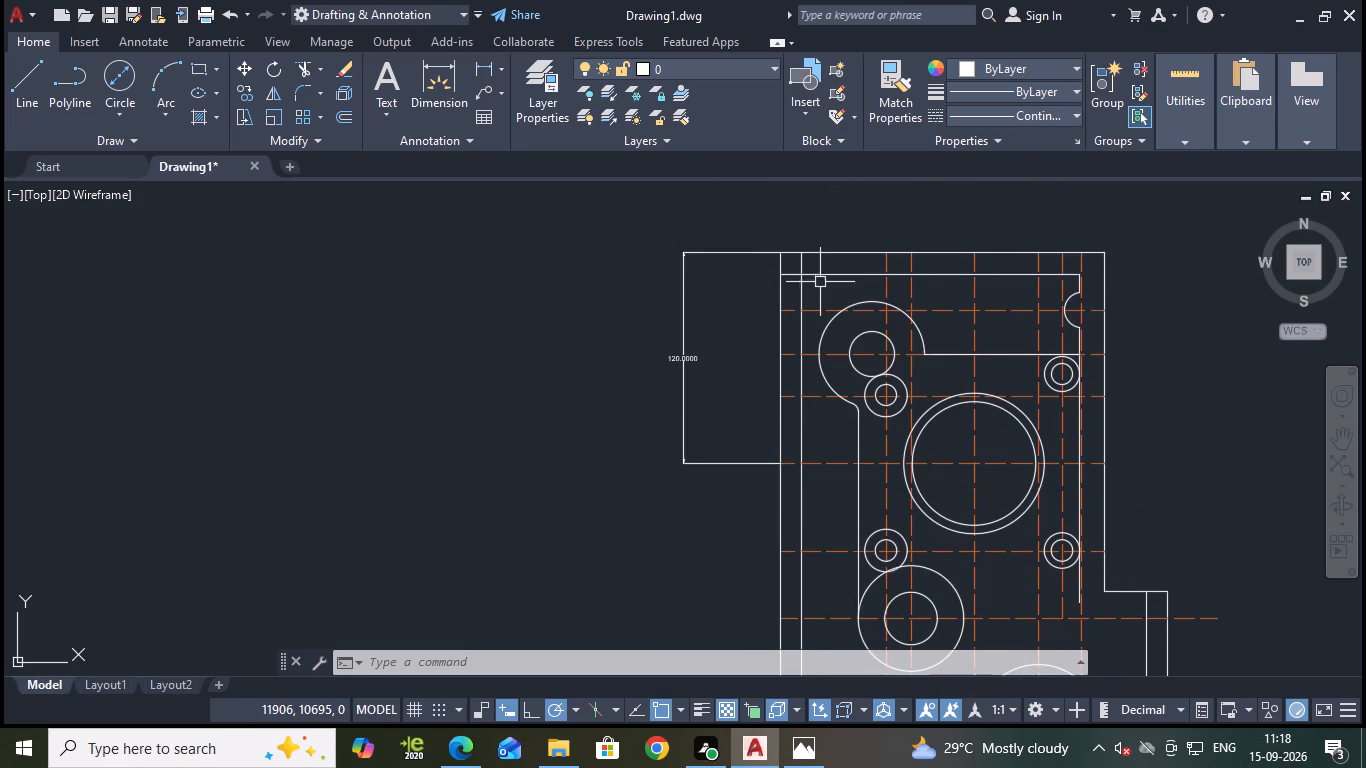
scroll(822, 283, up, 2)
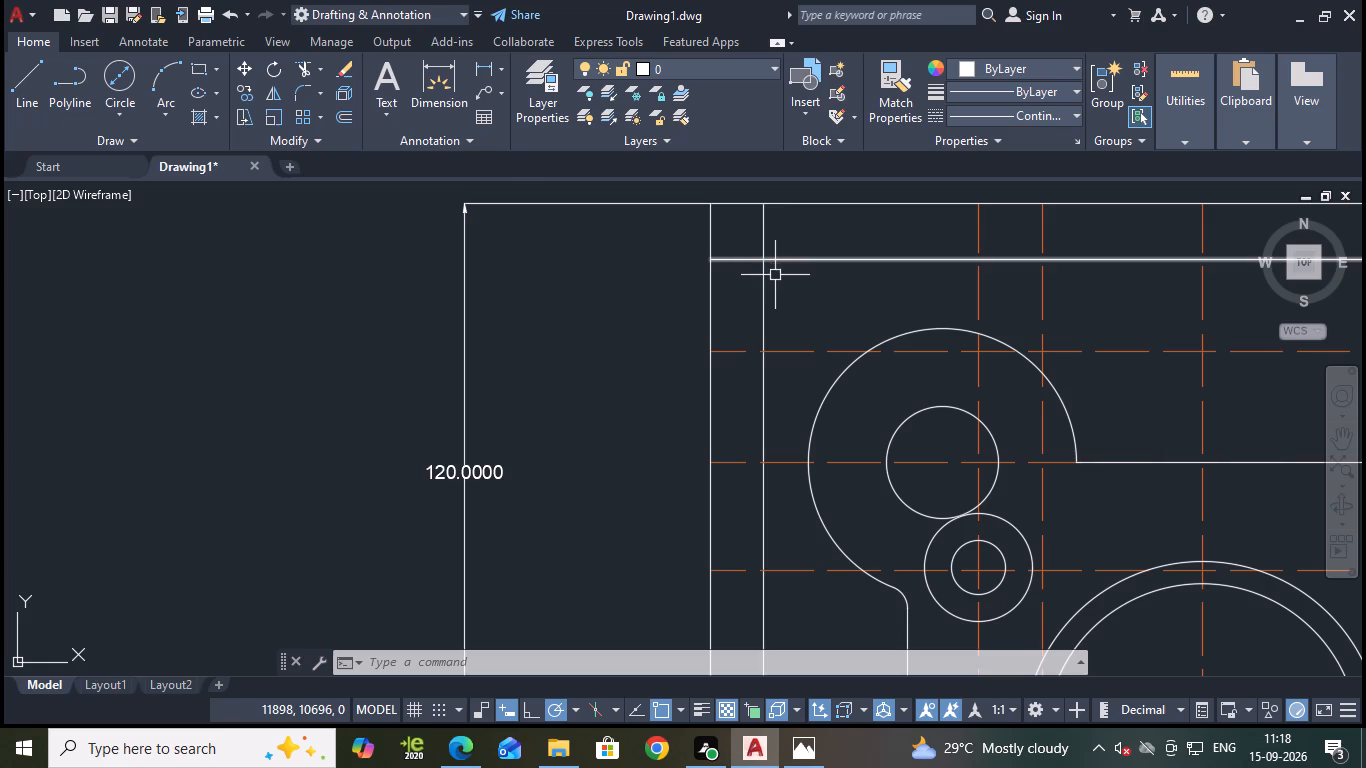
key(Escape)
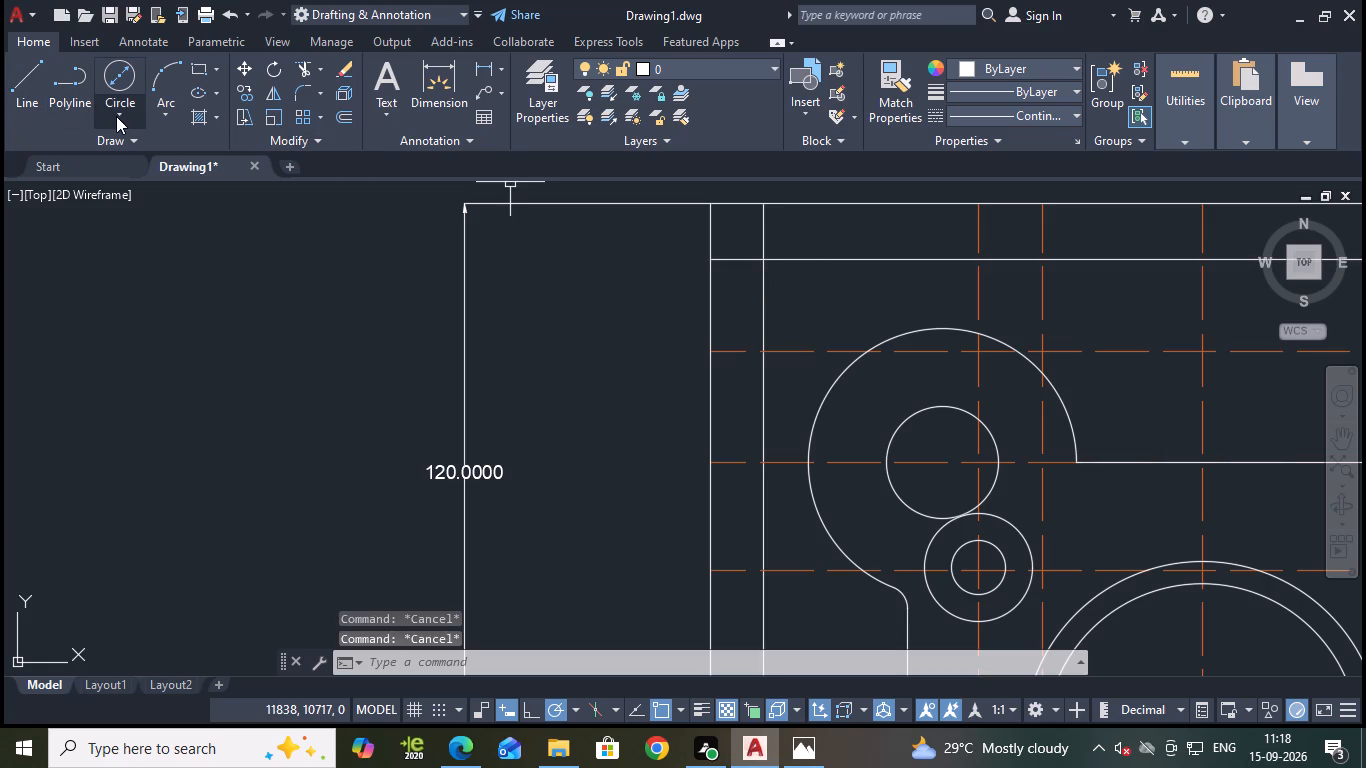
click(116, 116)
click(158, 153)
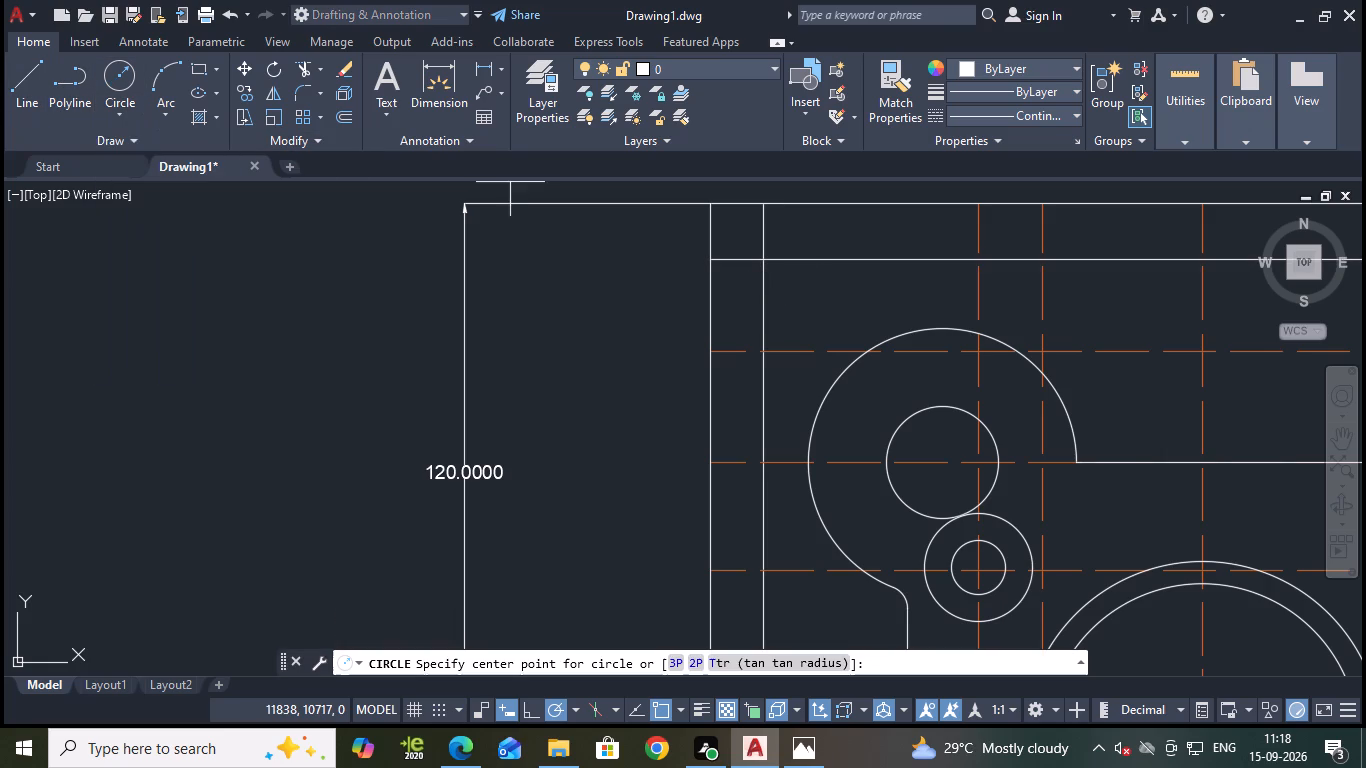
click(764, 259)
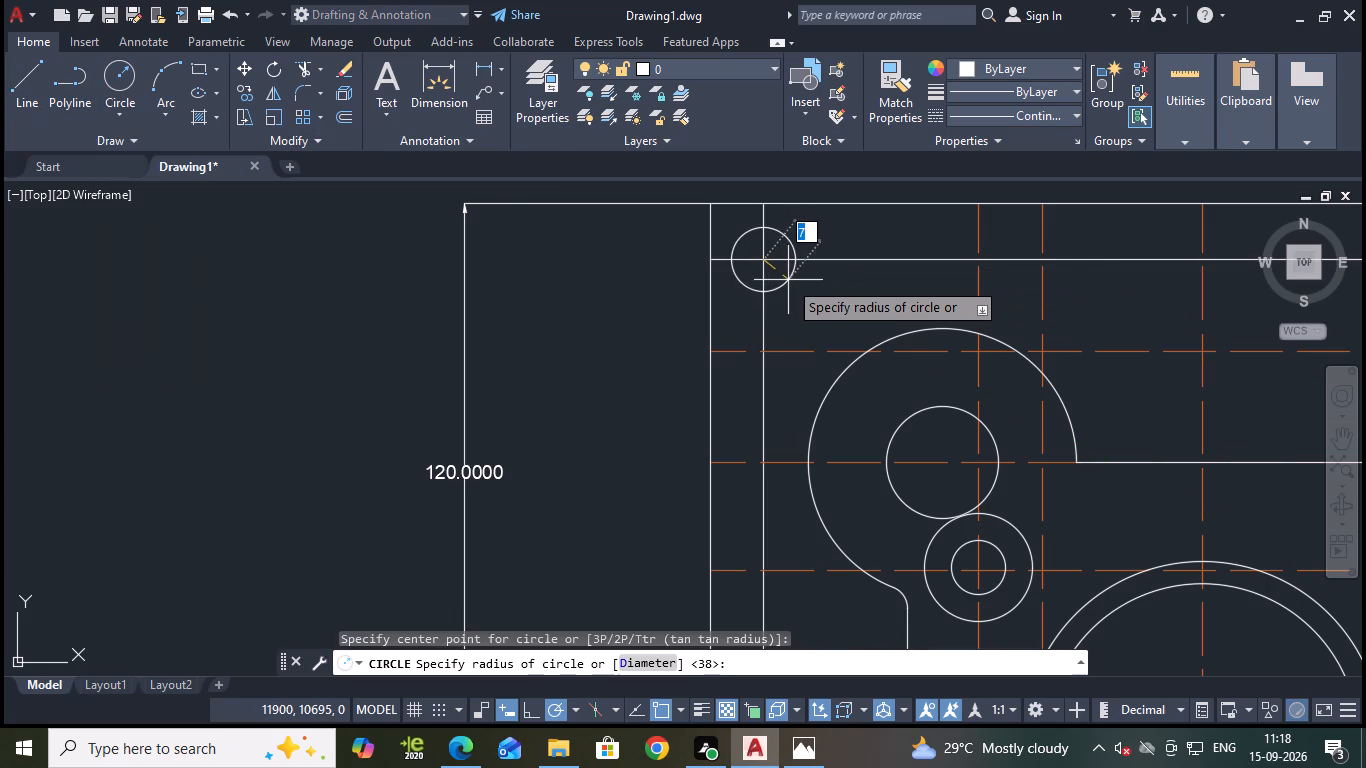
text(10)
key(Return)
key(Escape)
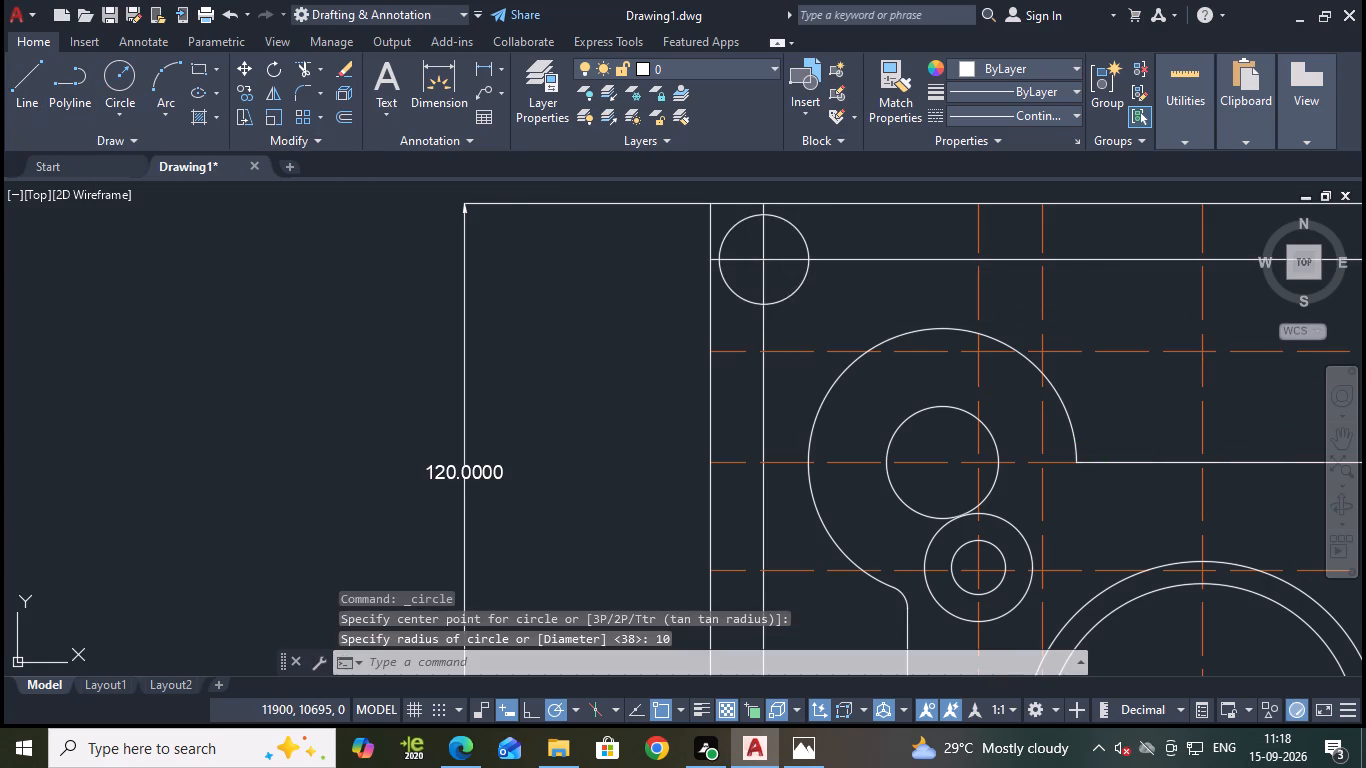
Trim the corner circle to its lower-right quarter arc and trim away the inner line segments outside it, leaving a concave corner notch.
text(tr)
key(Return)
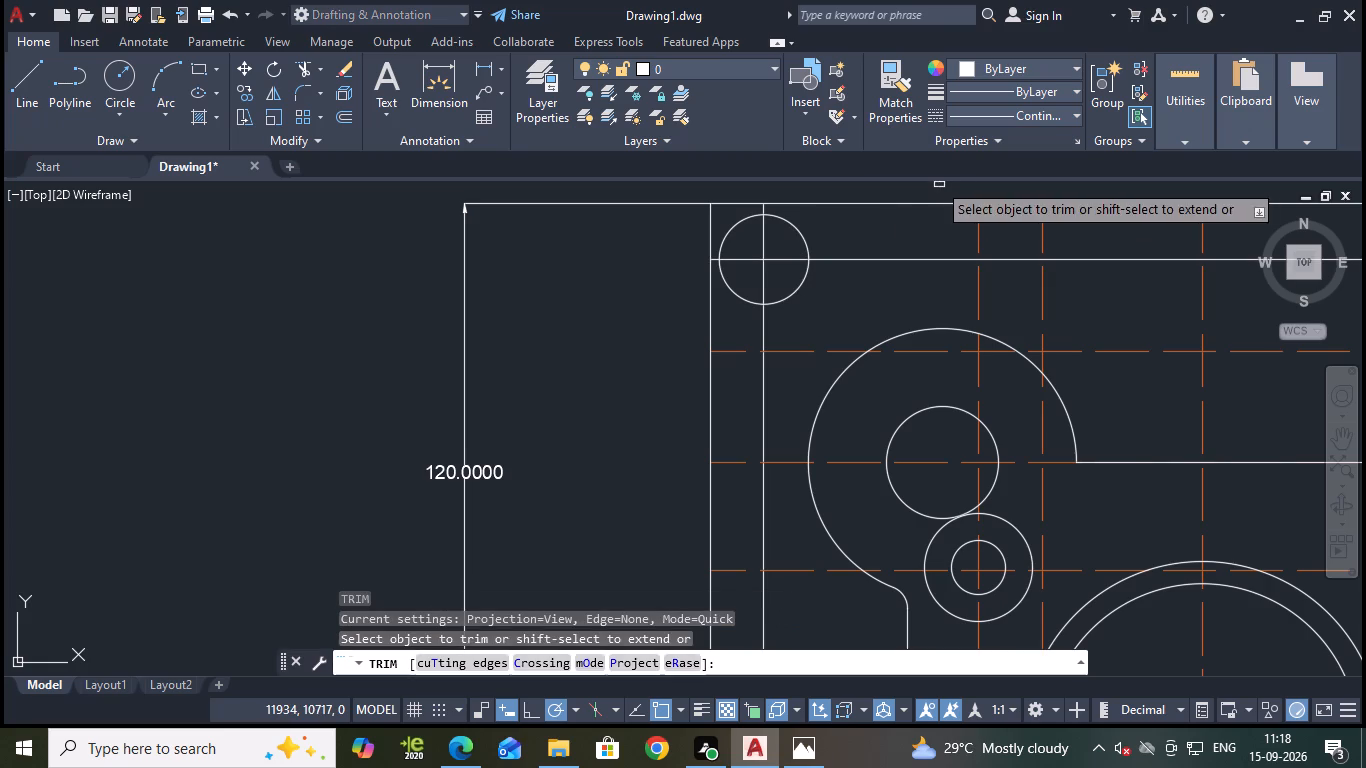
click(793, 242)
click(796, 241)
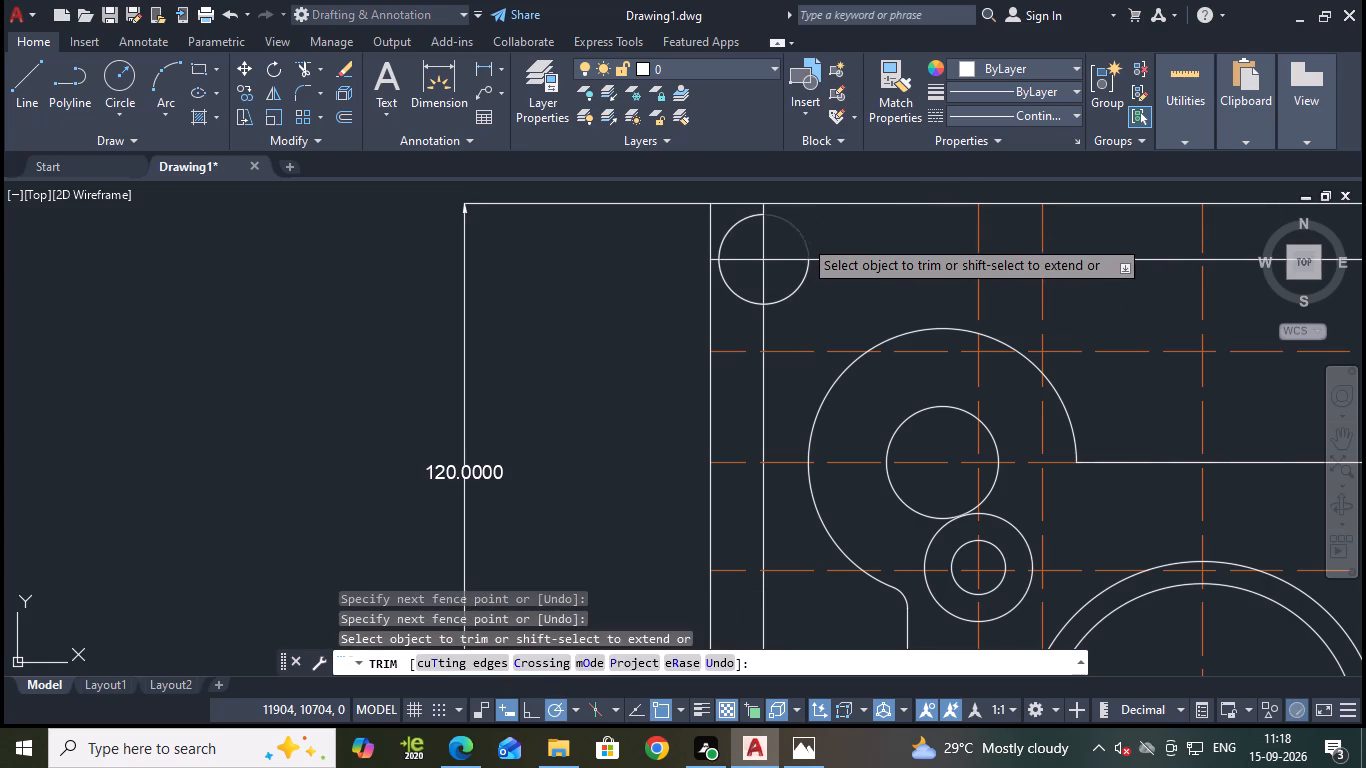
click(803, 238)
click(736, 228)
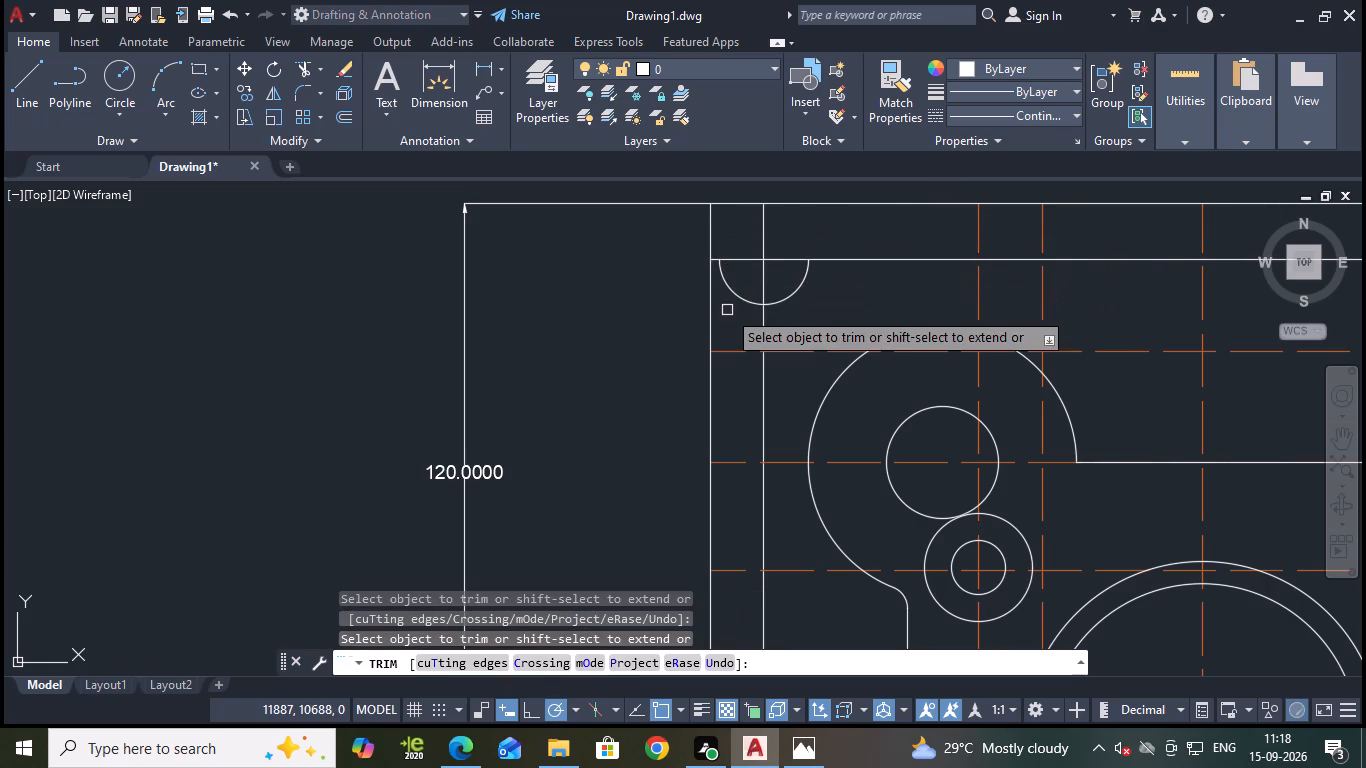
click(727, 293)
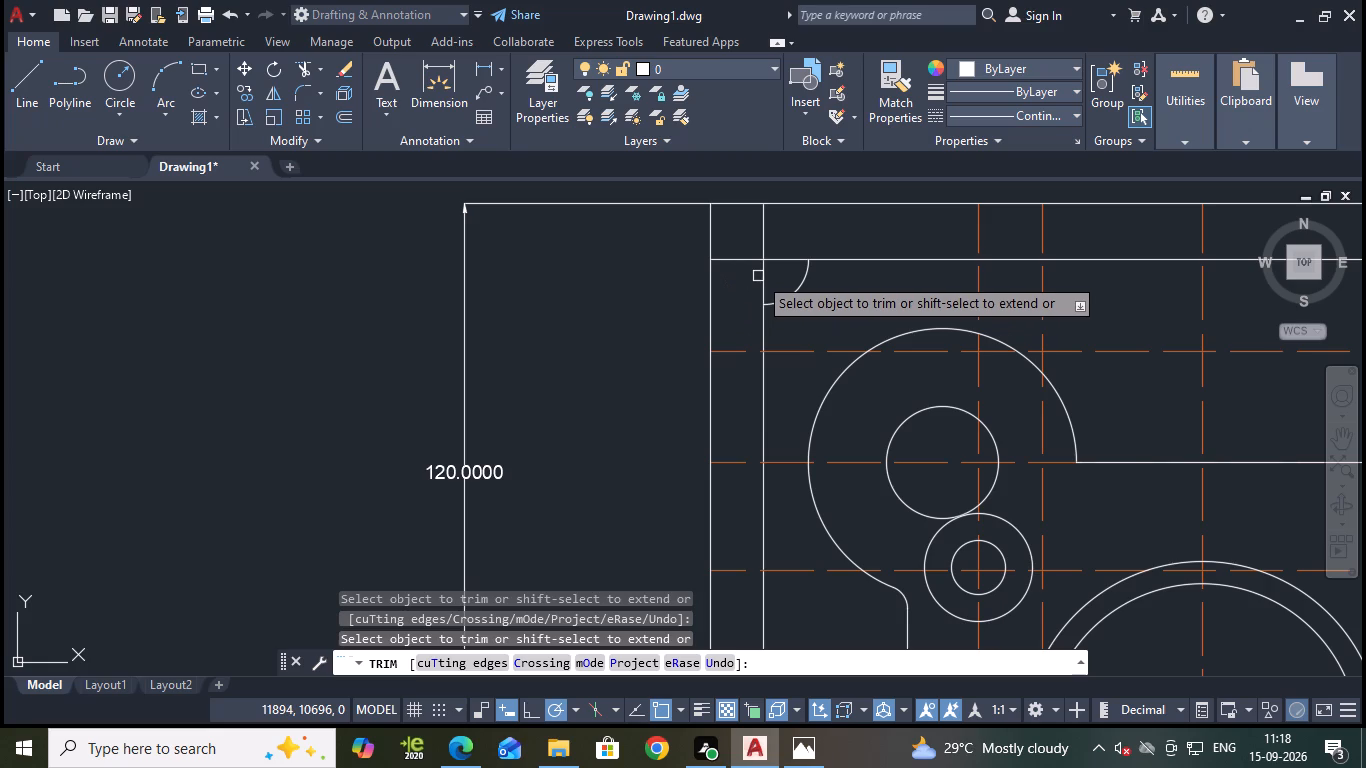
click(778, 261)
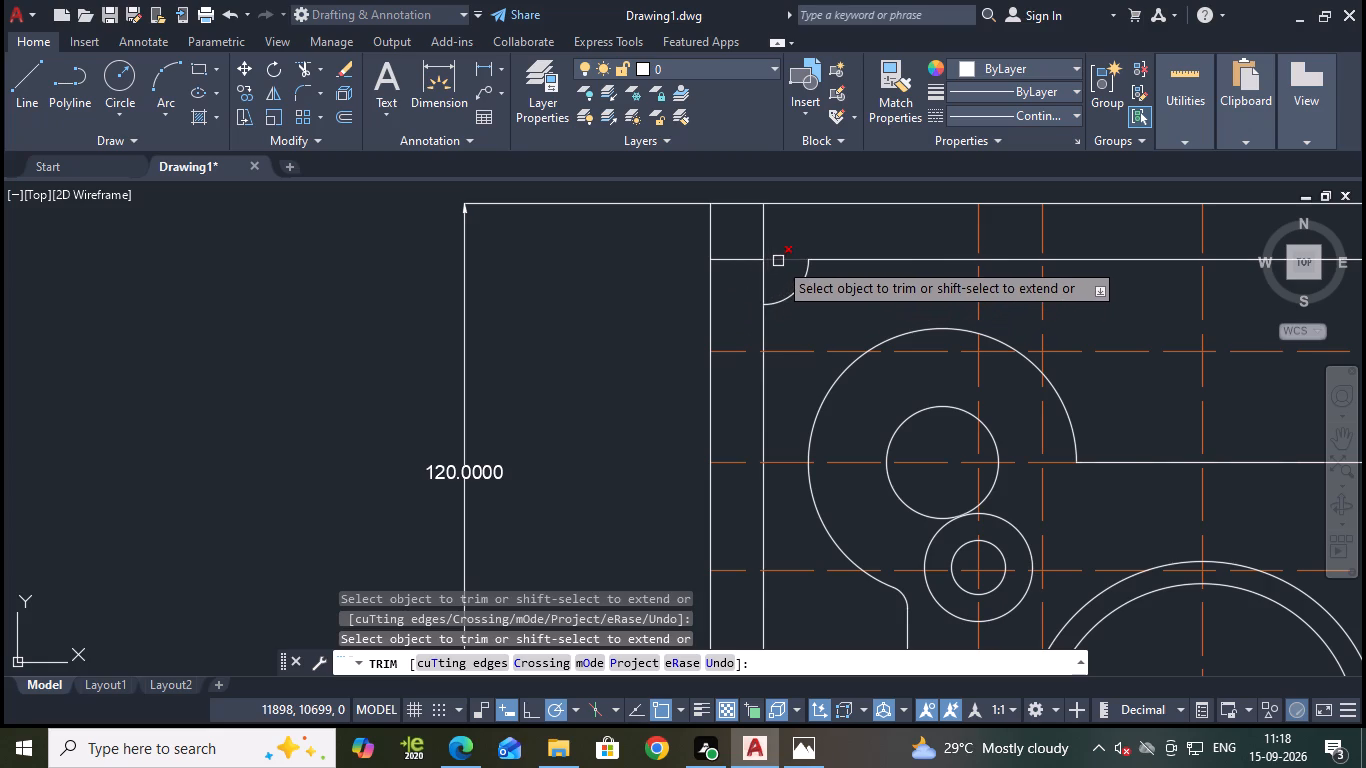
click(747, 264)
click(762, 238)
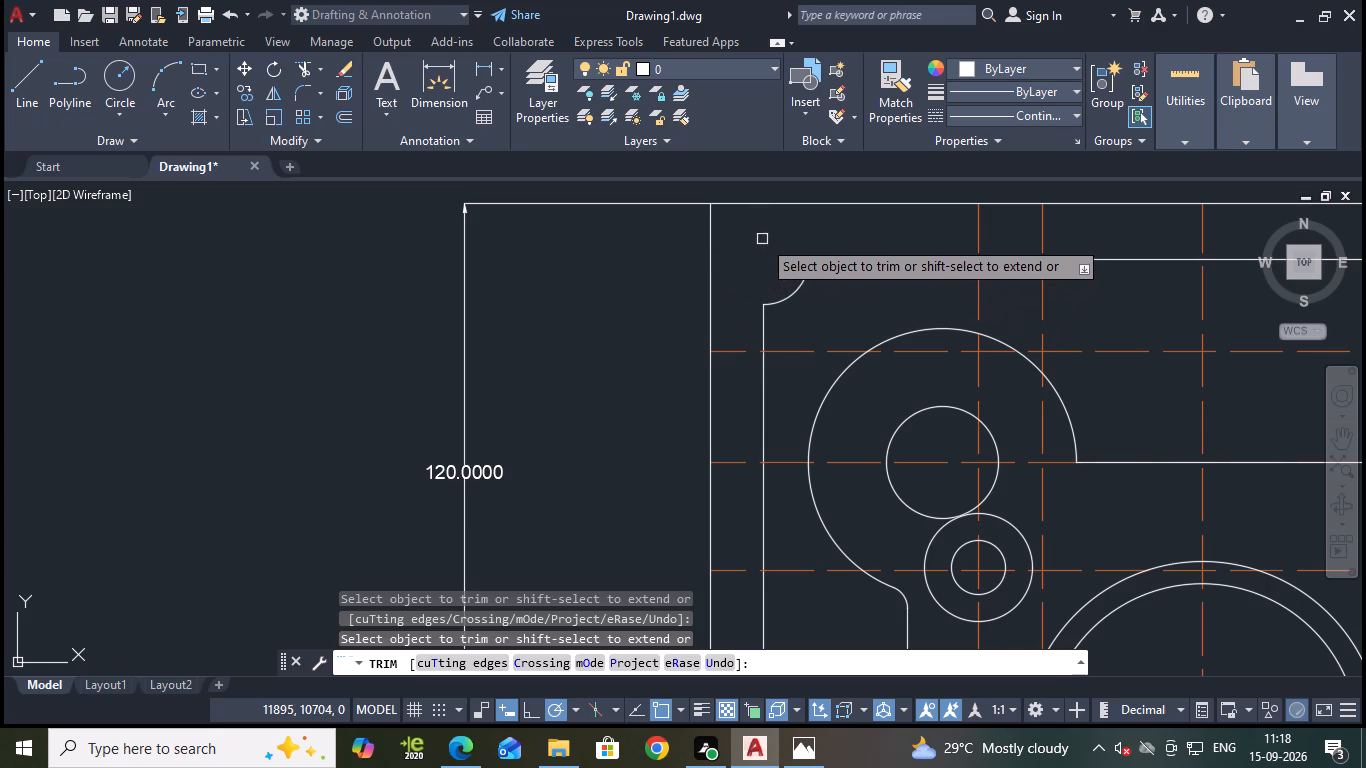
scroll(826, 276, down, 1)
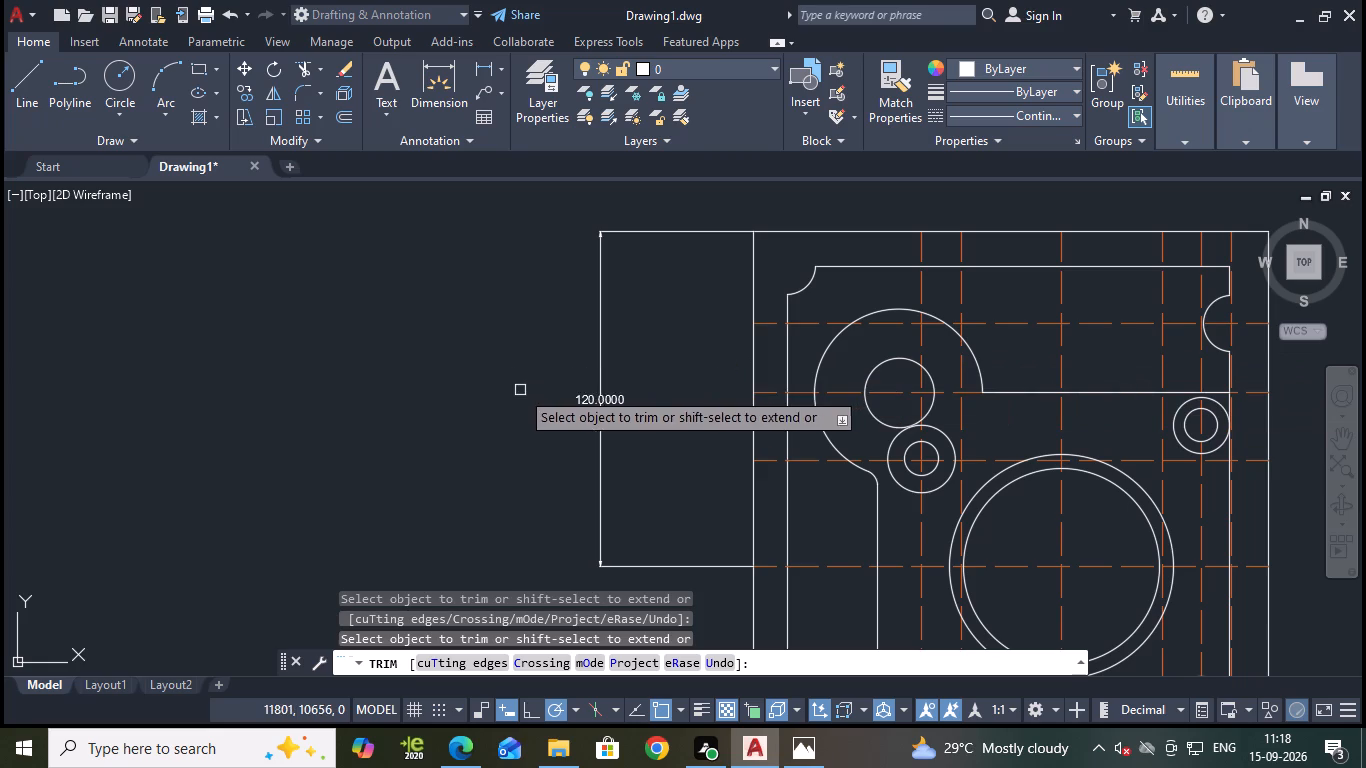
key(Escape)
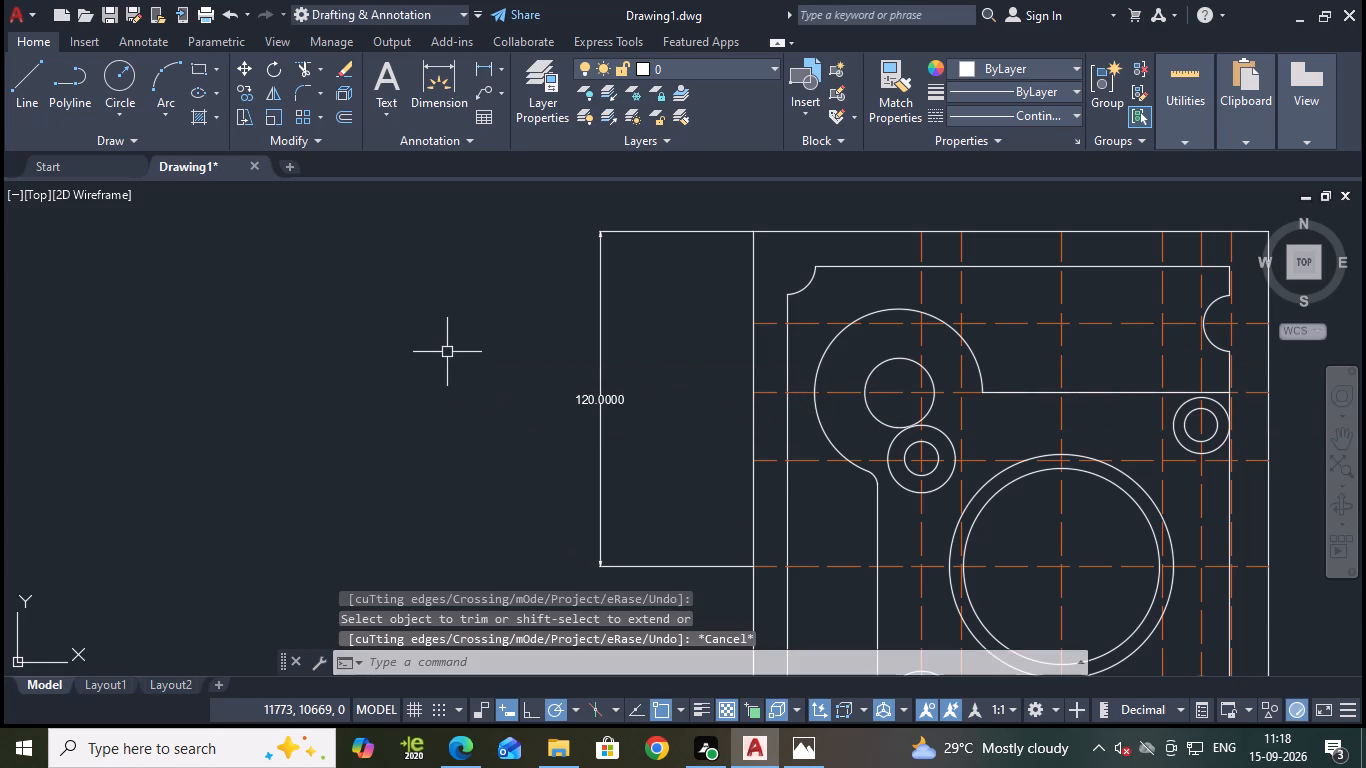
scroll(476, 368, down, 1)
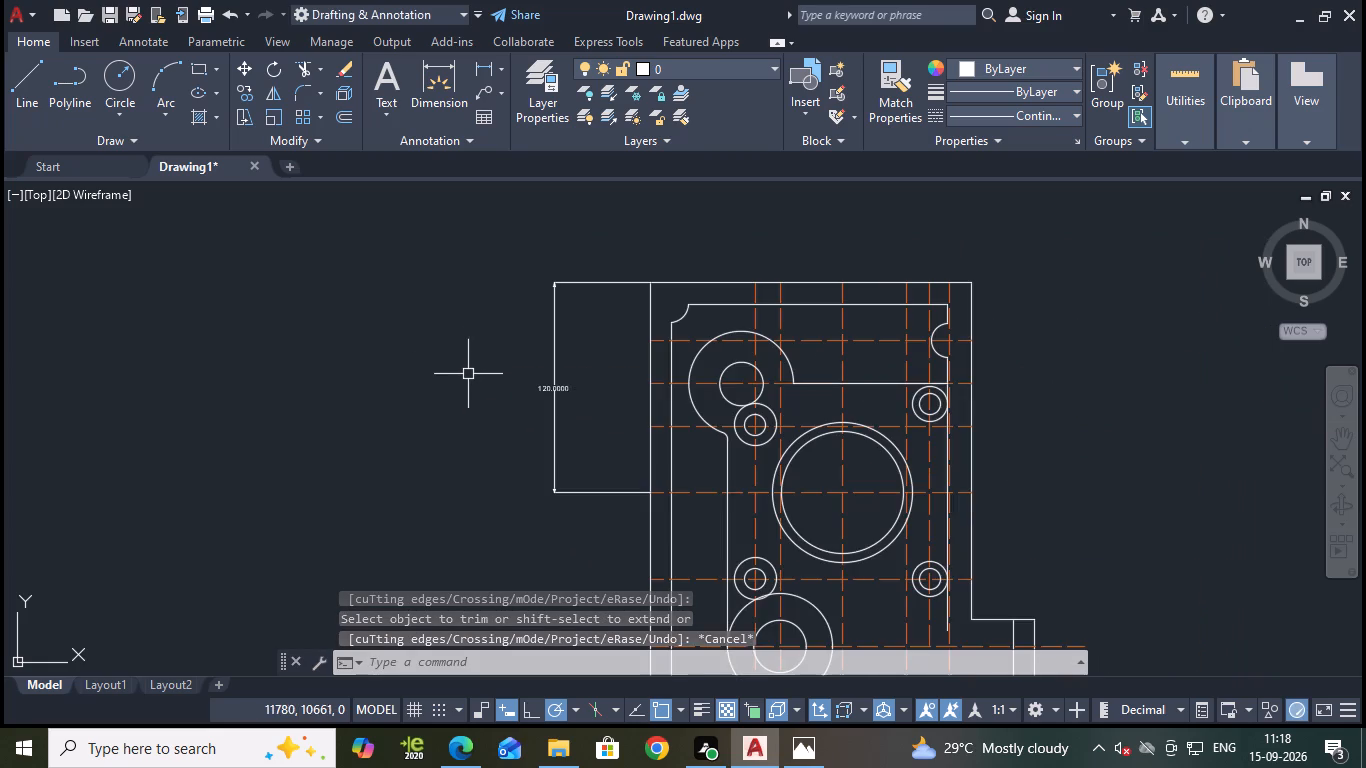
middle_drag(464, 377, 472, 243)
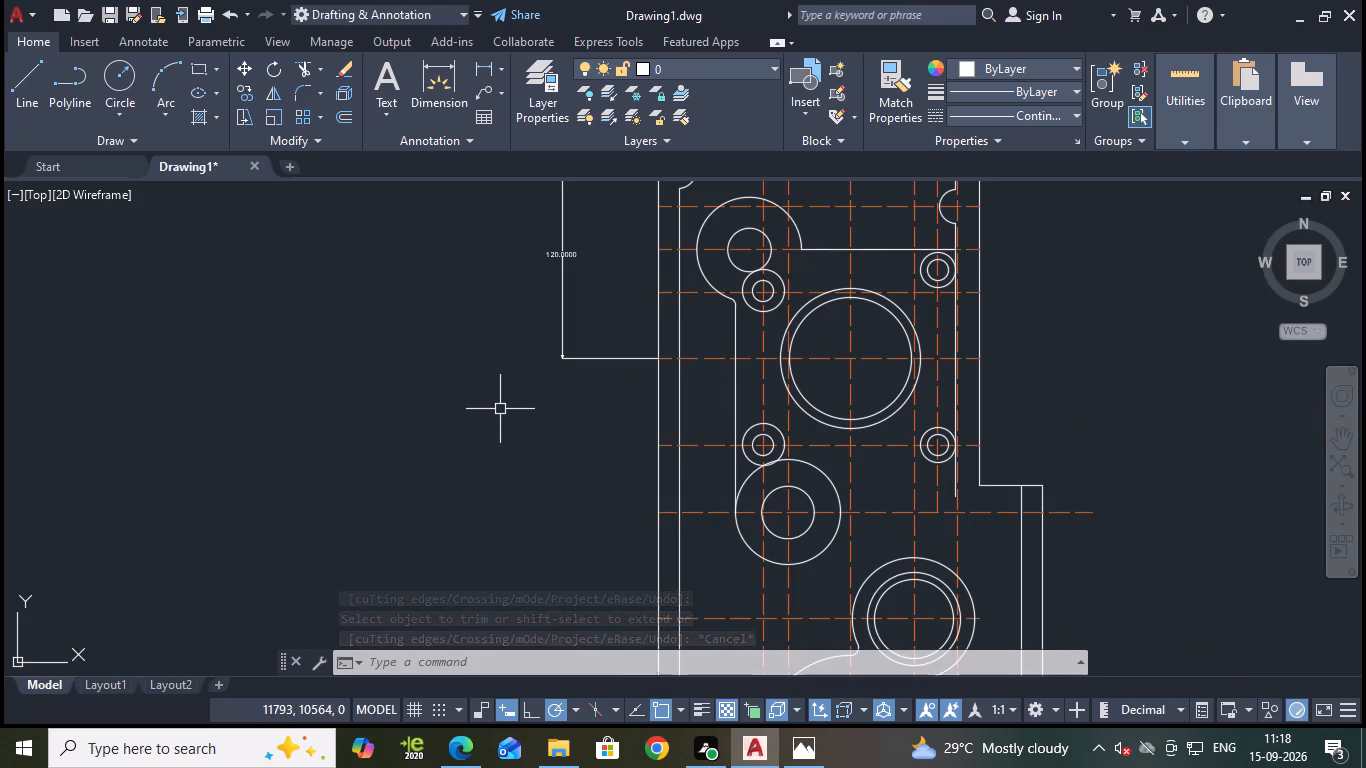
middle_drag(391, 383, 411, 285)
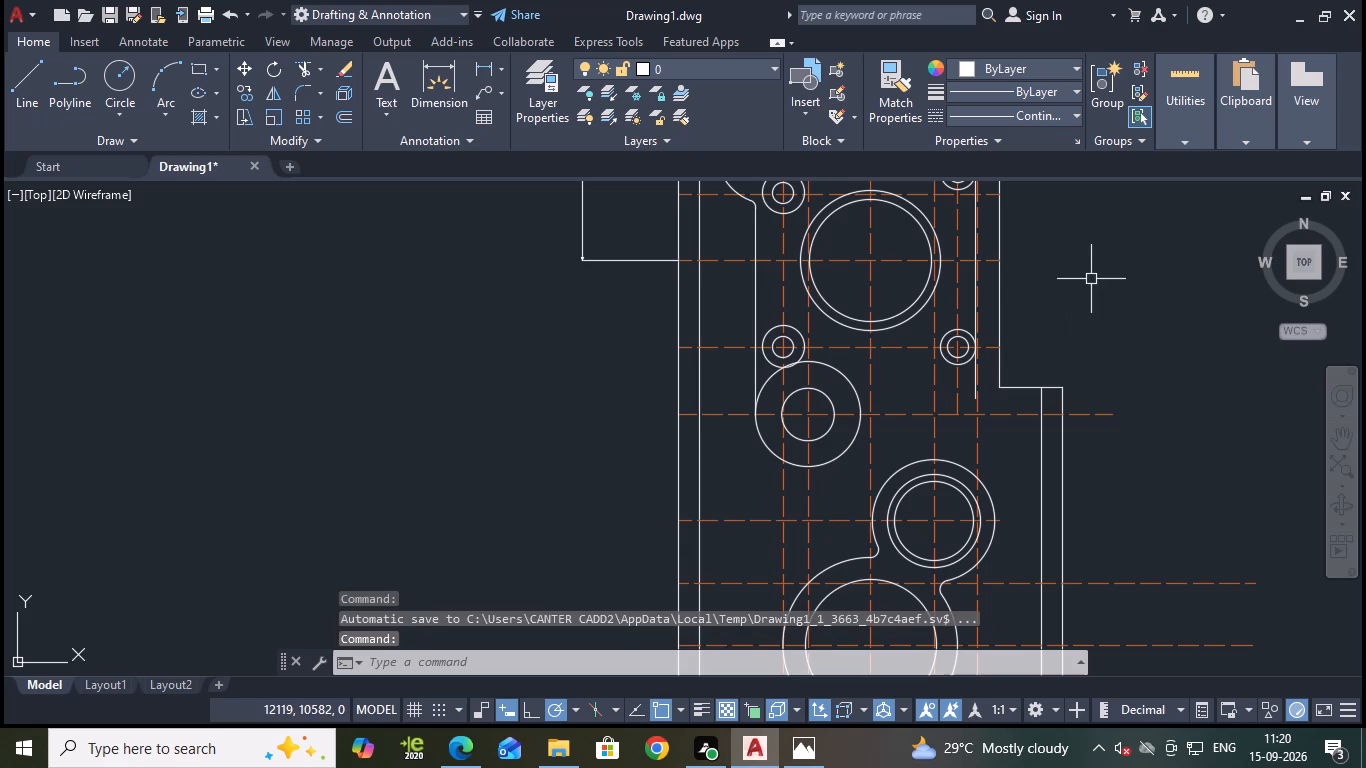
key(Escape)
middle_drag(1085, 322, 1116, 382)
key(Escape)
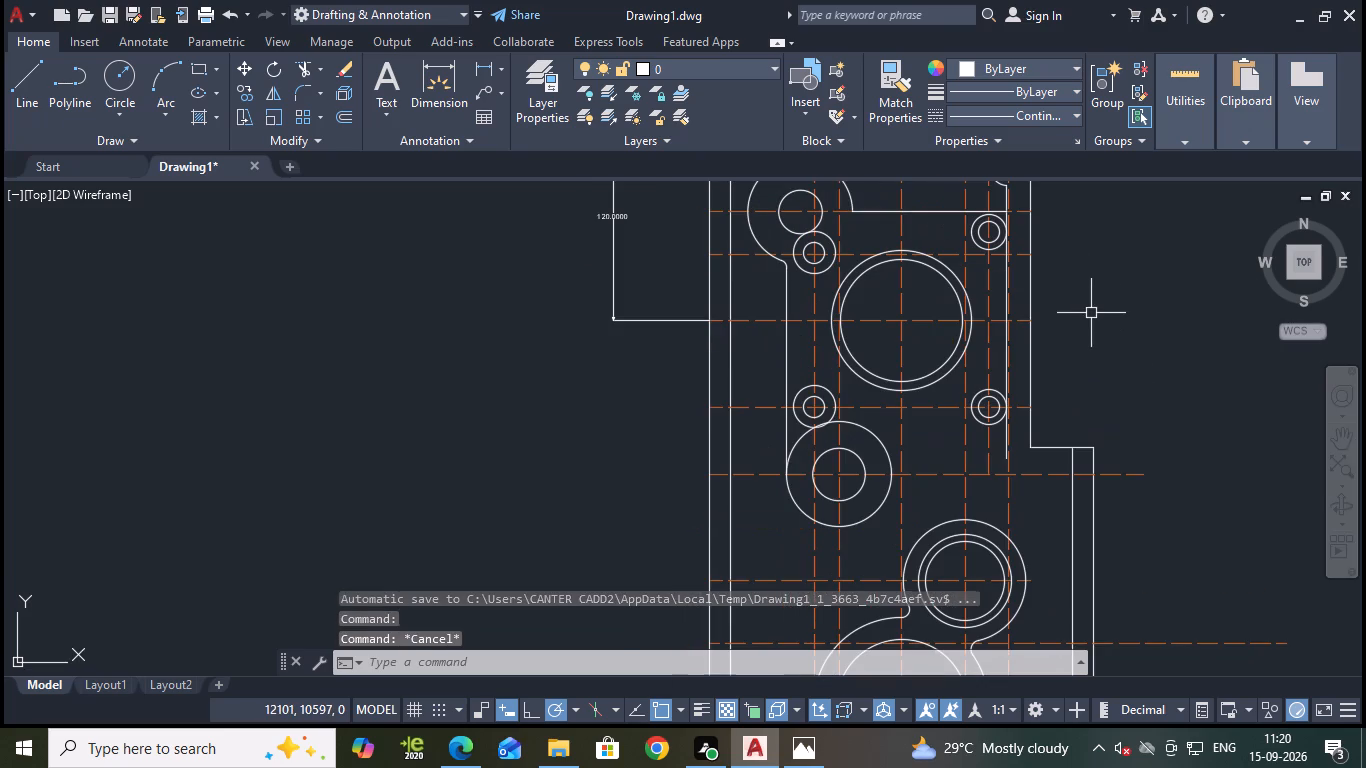
Offset the horizontal centre line through the upper large double circle 70 mm downward using the Through option.
key(o)
key(Return)
key(Return)
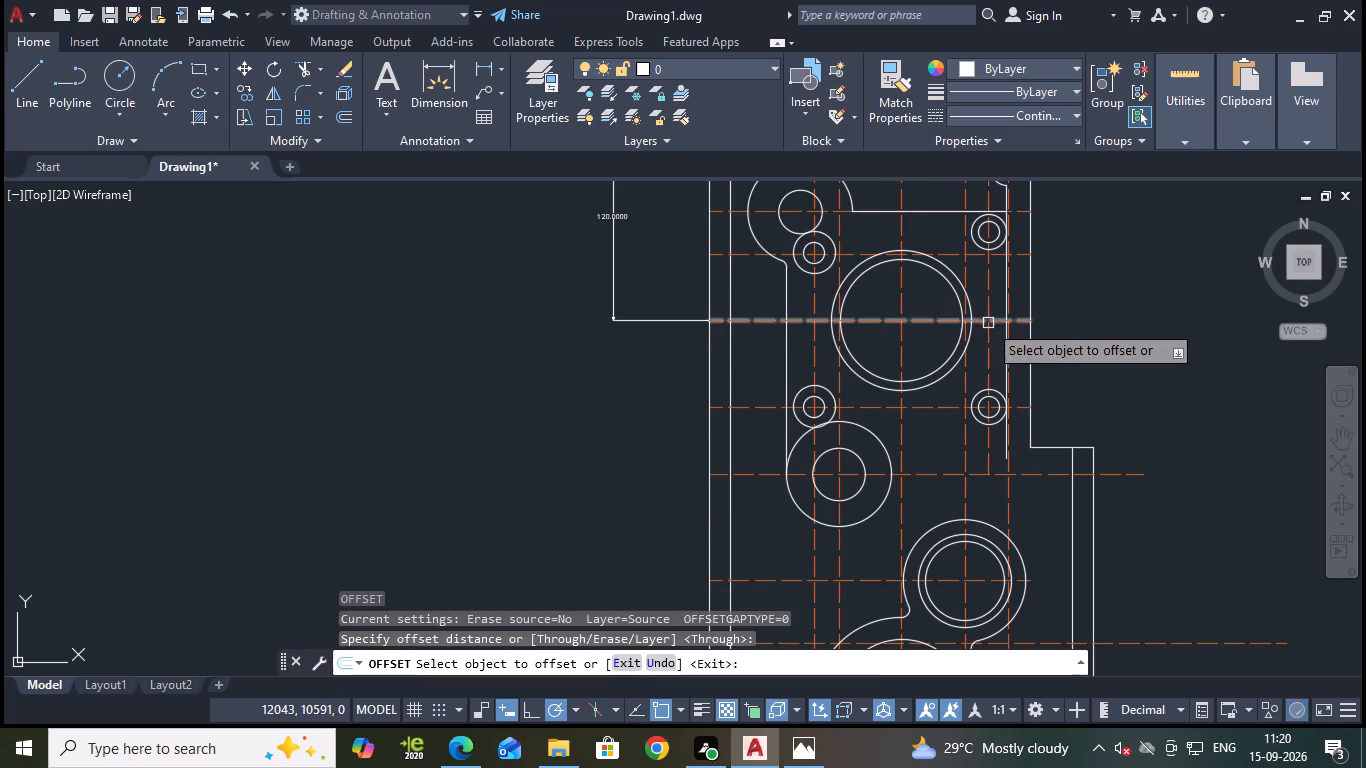
click(1021, 322)
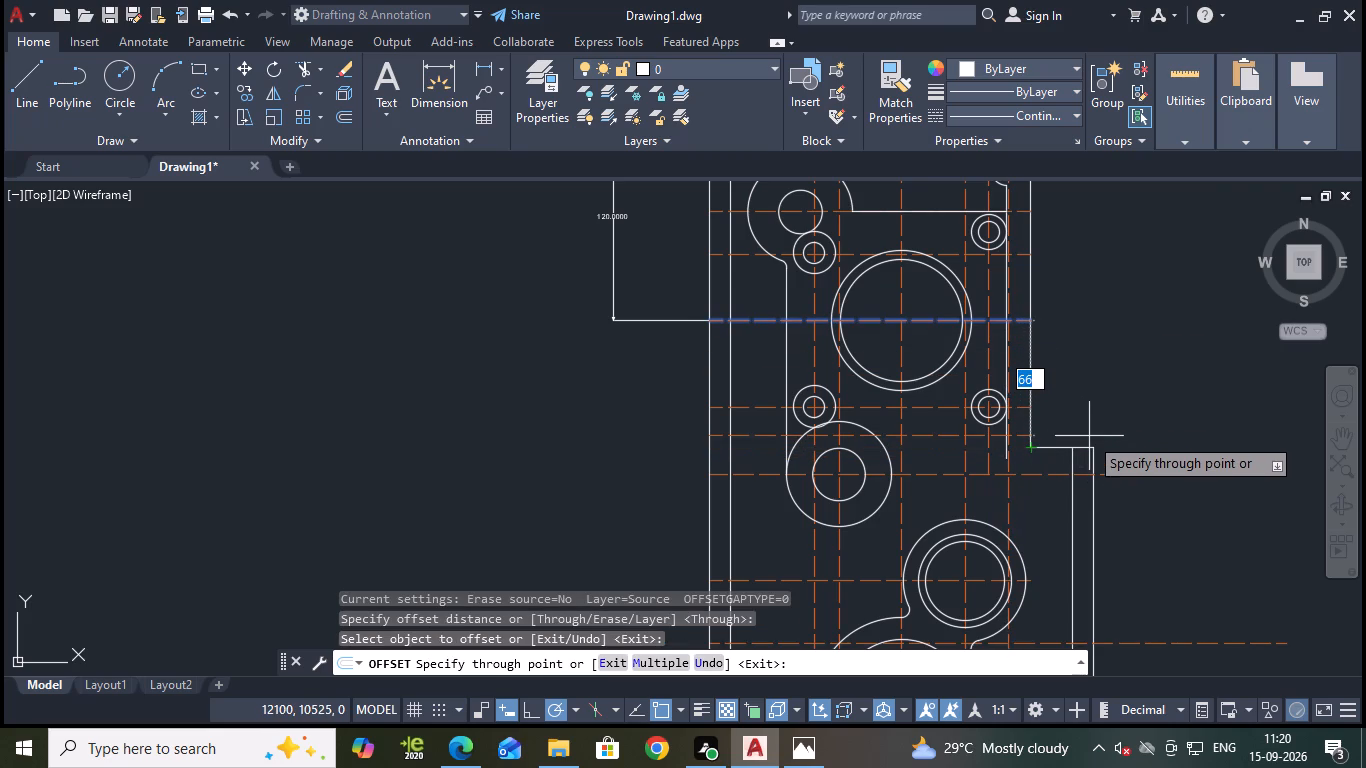
text(70)
key(Return)
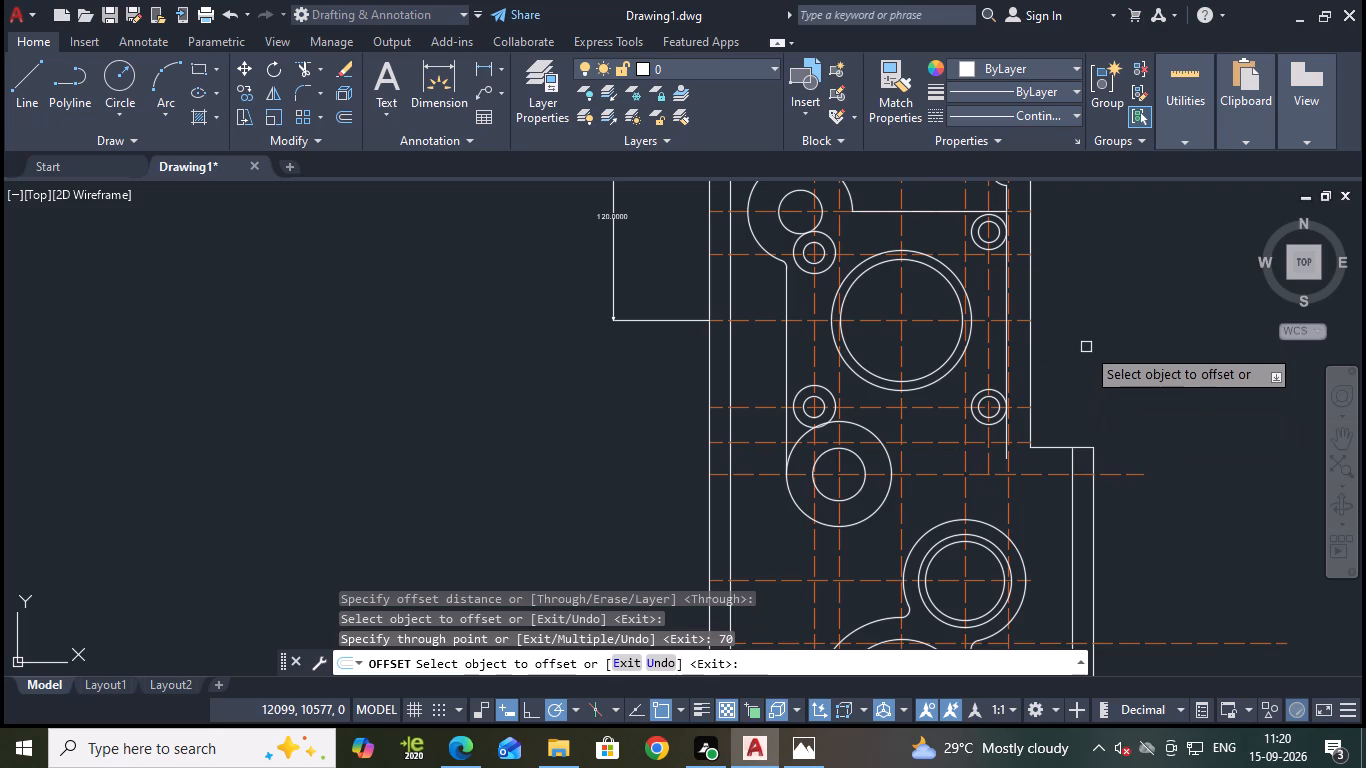
key(ctrl+z)
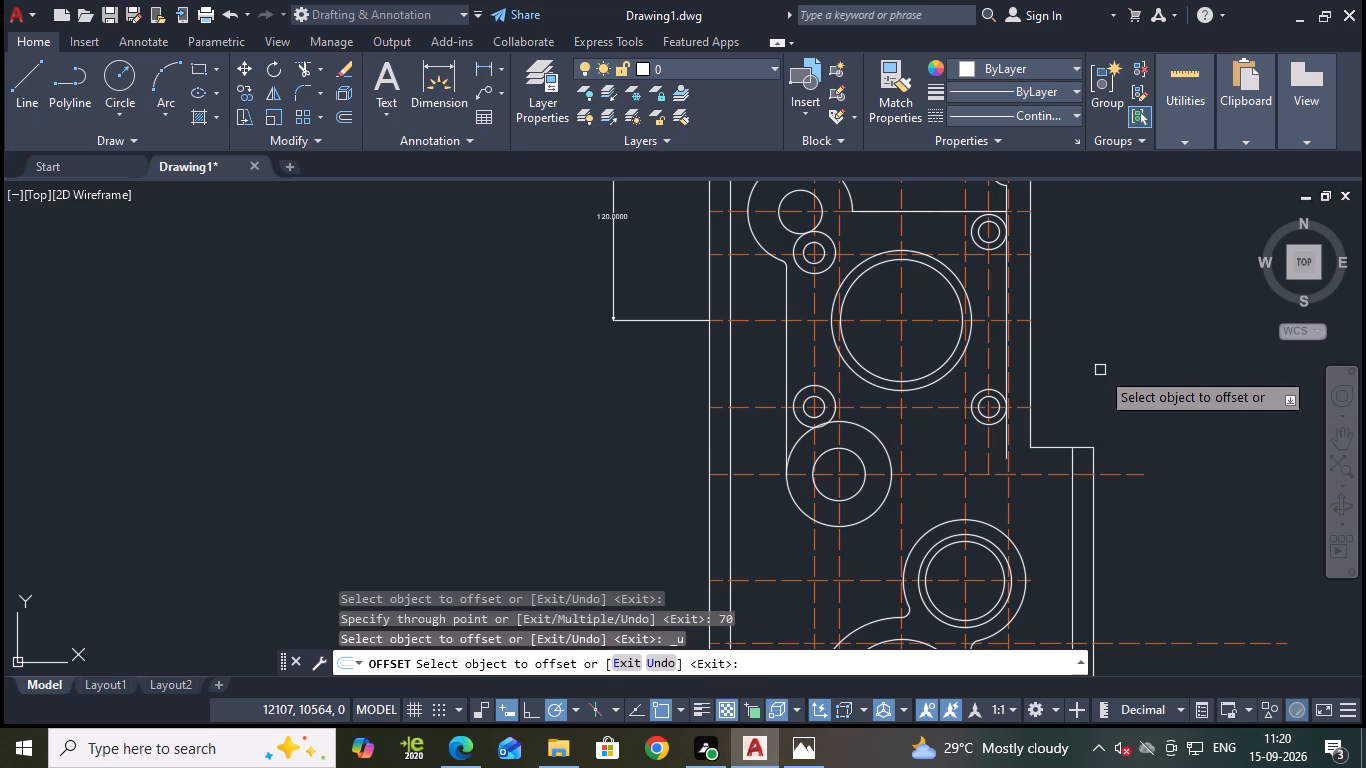
click(1015, 322)
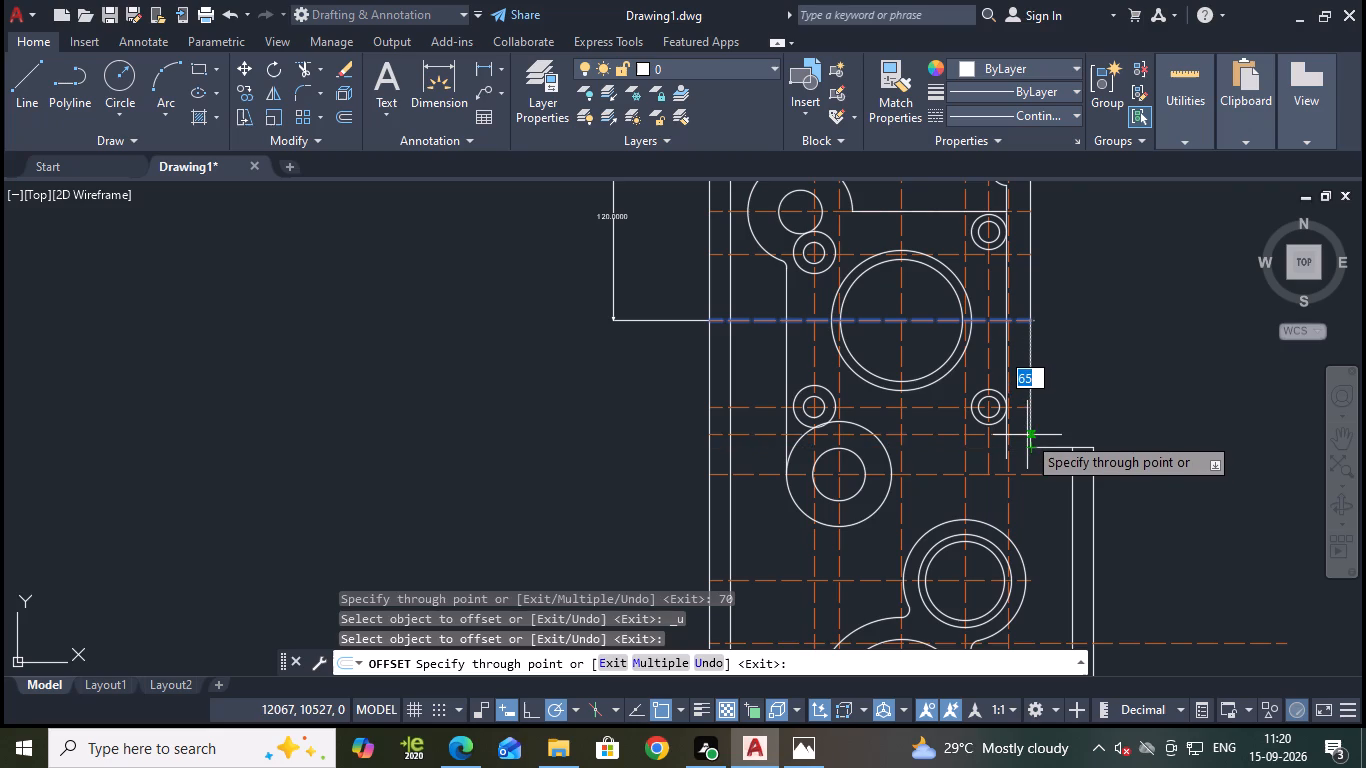
scroll(1027, 435, up, 3)
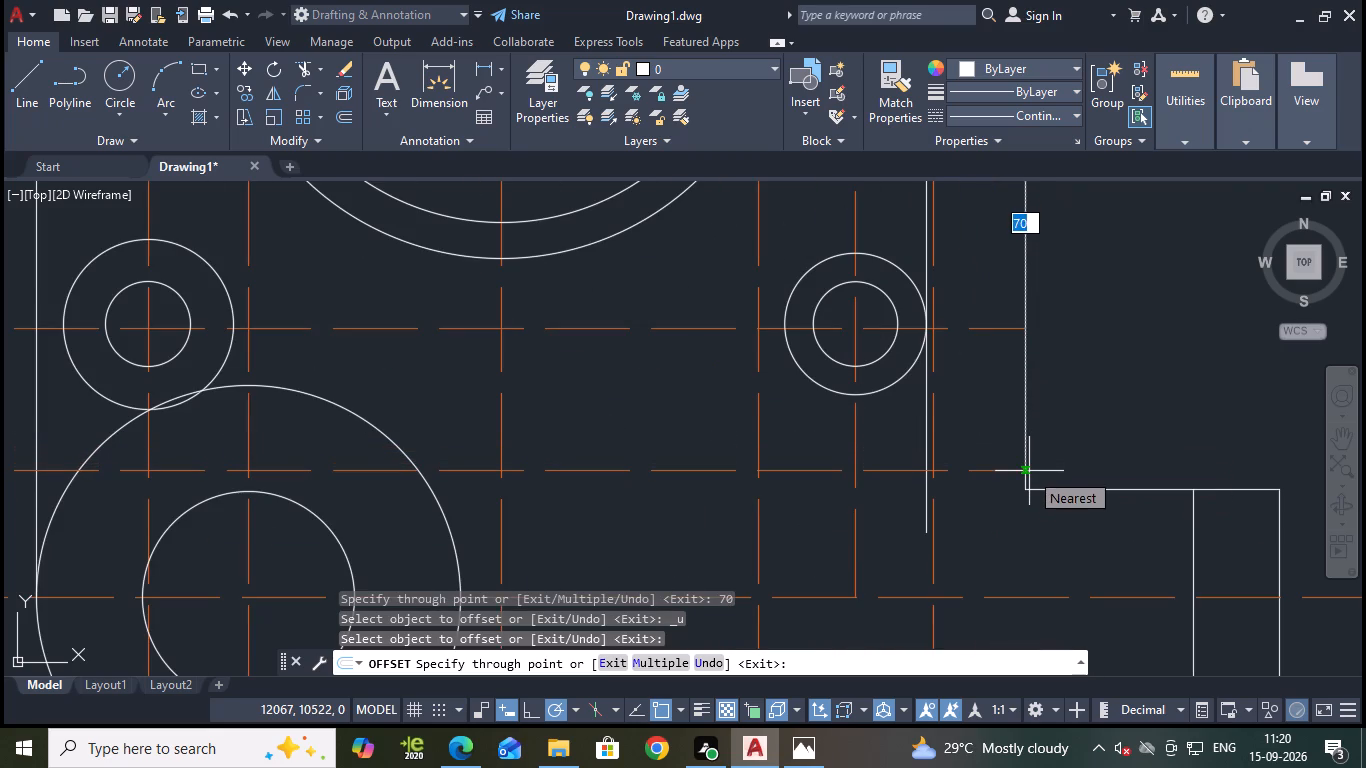
text(70)
key(Return)
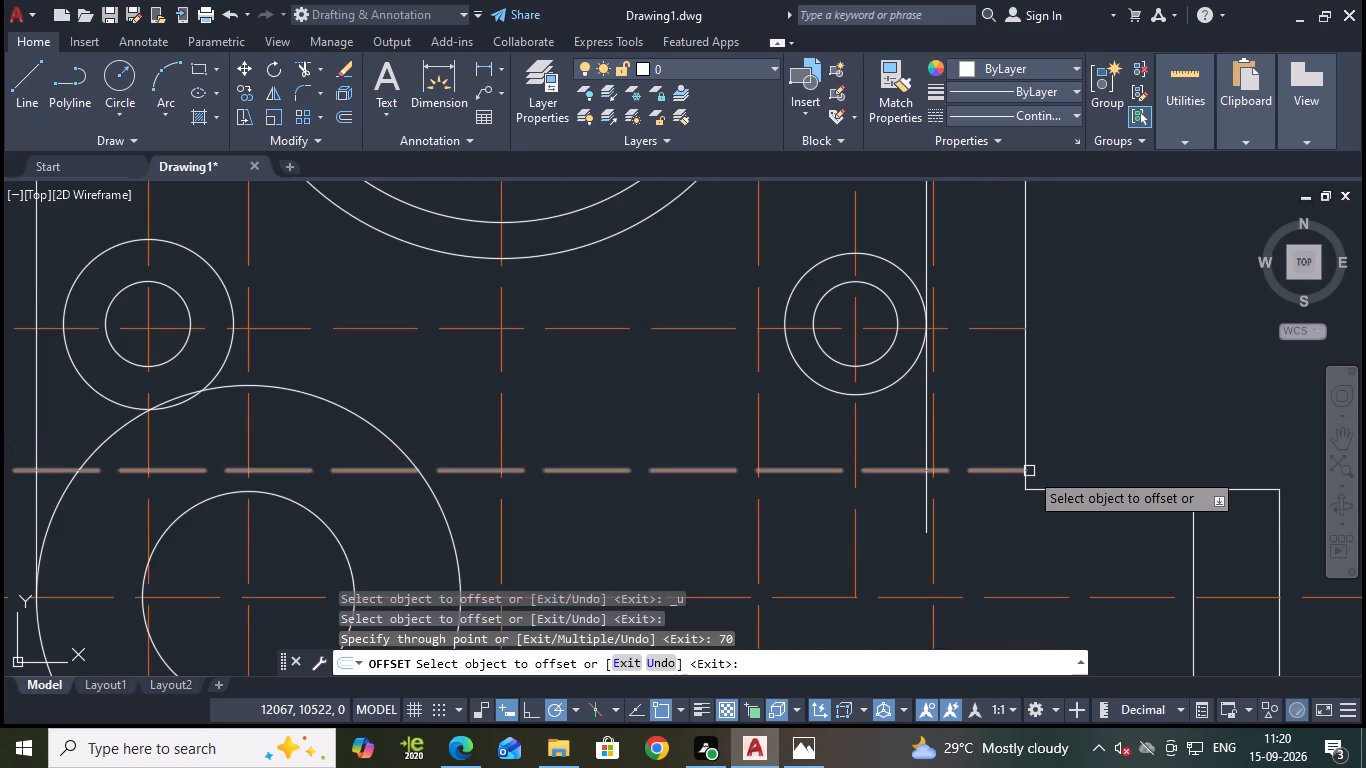
key(Escape)
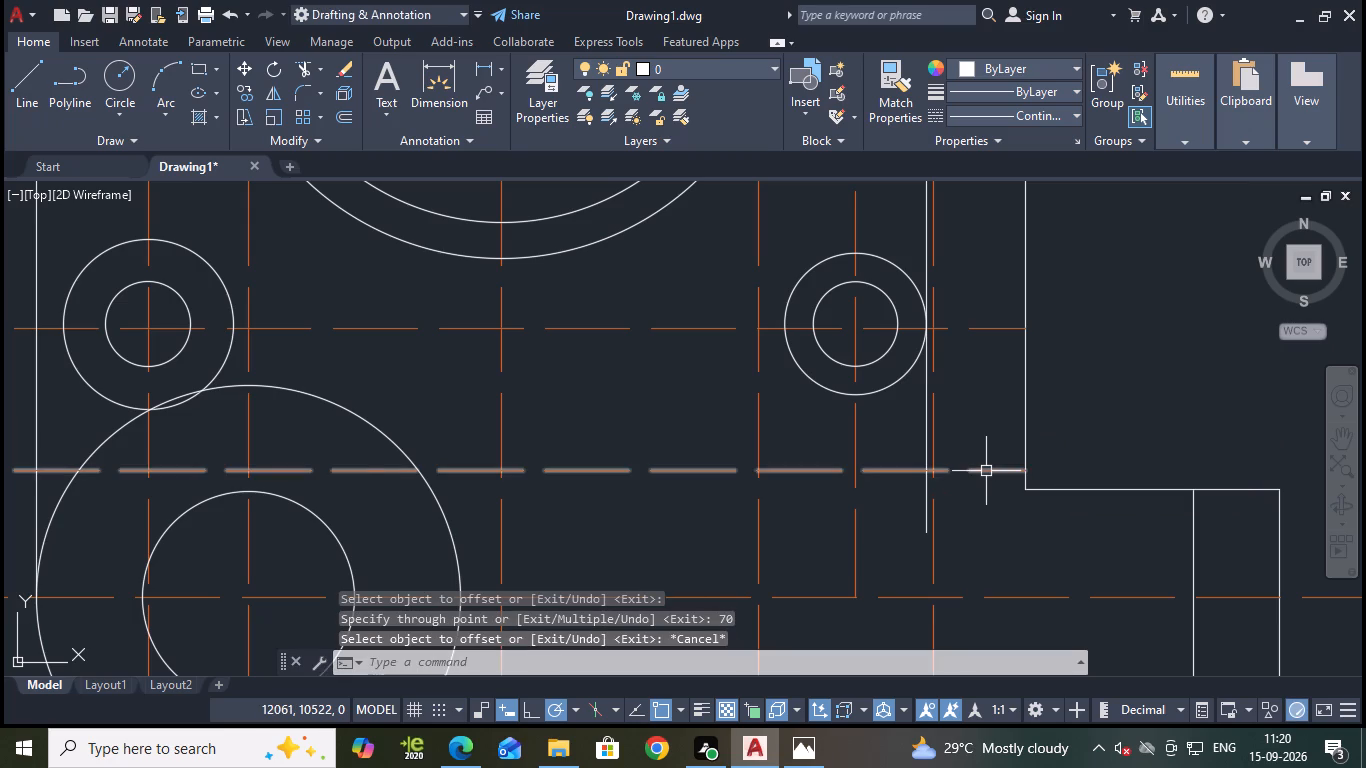
Set the linetype and colour of the newly offset horizontal line above the outline's step to ByLayer.
click(985, 470)
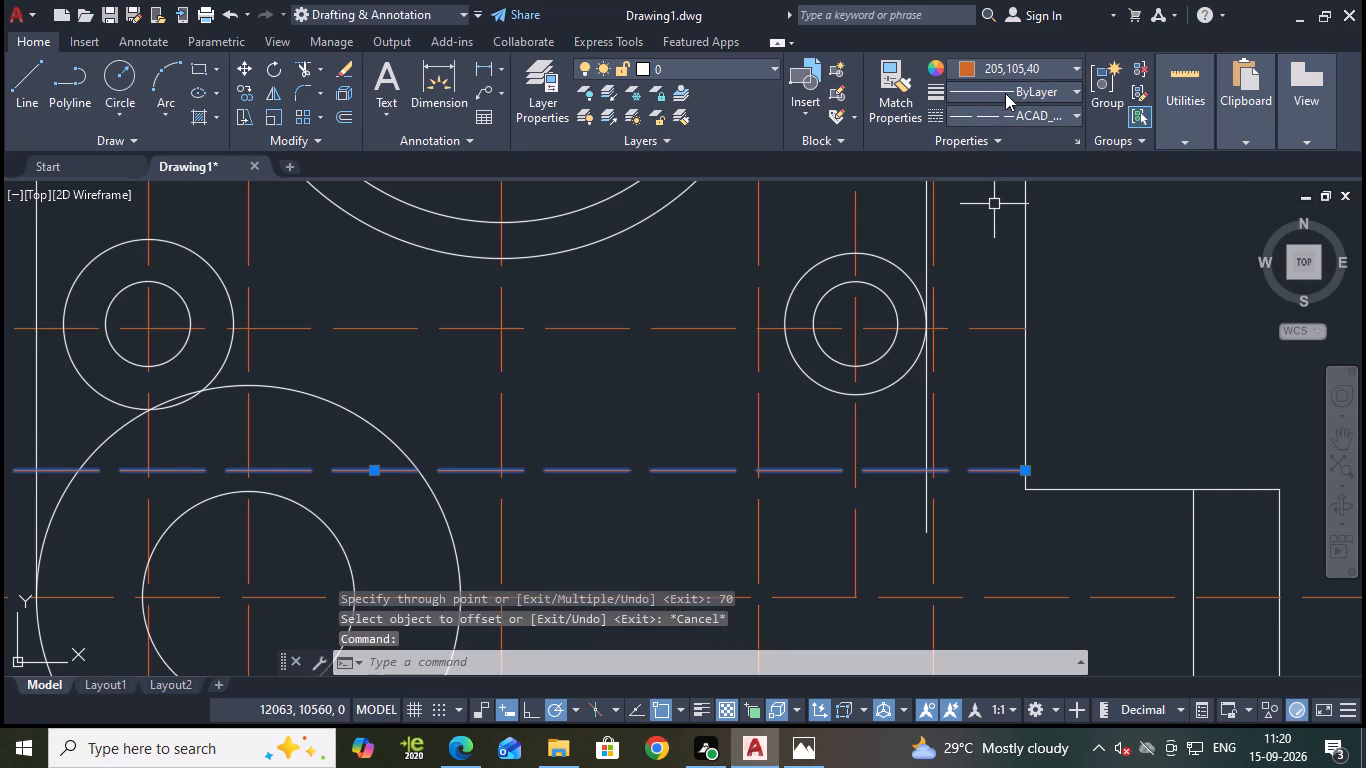
click(1009, 121)
click(998, 137)
click(997, 76)
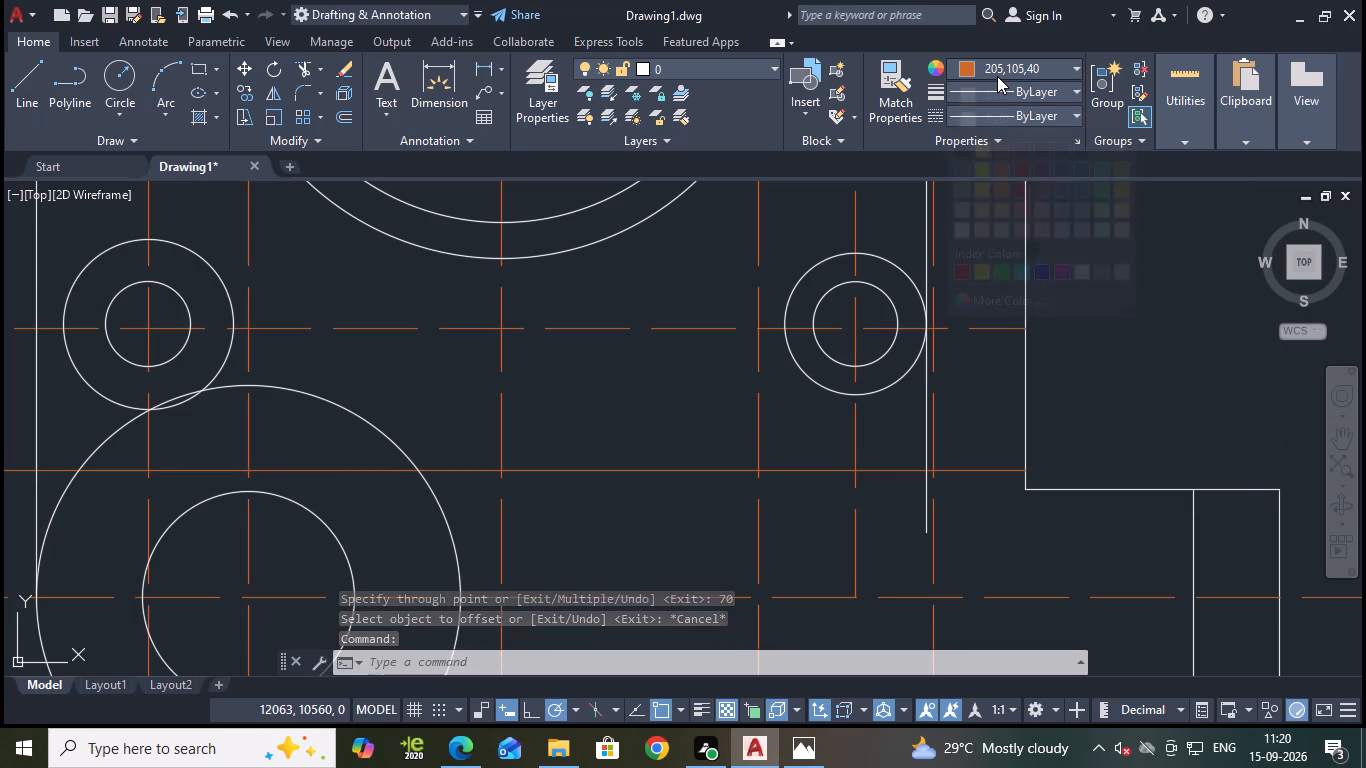
click(969, 87)
key(Escape)
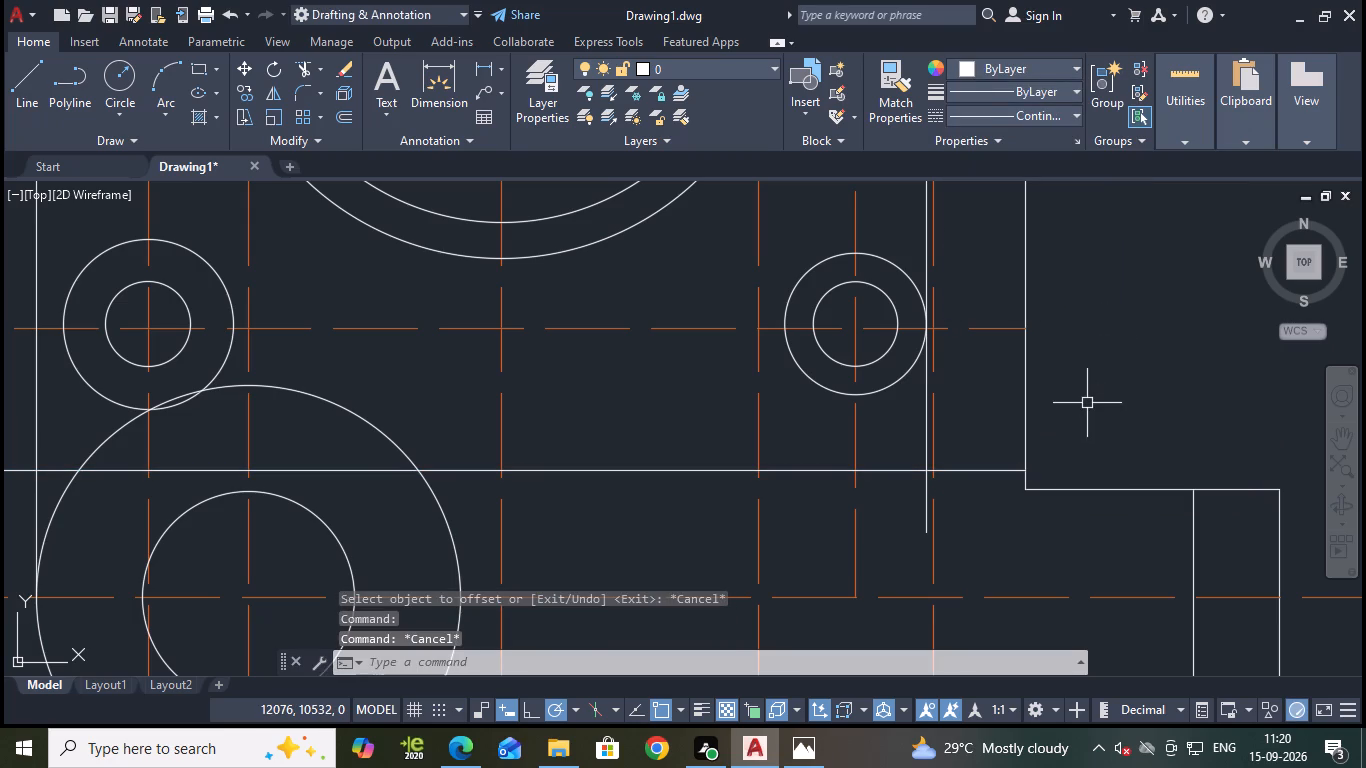
Save the drawing.
scroll(1083, 410, down, 1)
middle_drag(1083, 412, 1096, 389)
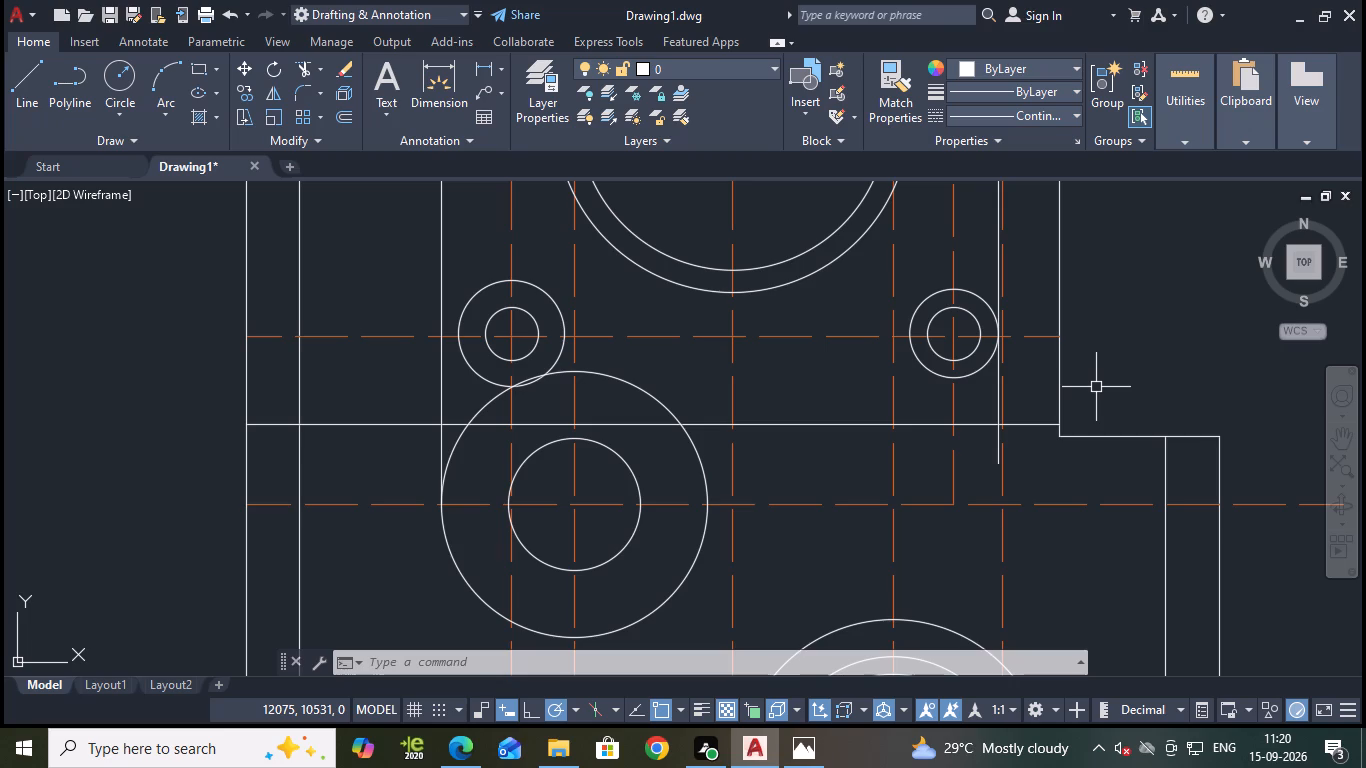
scroll(1110, 347, down, 1)
middle_drag(1134, 331, 1081, 467)
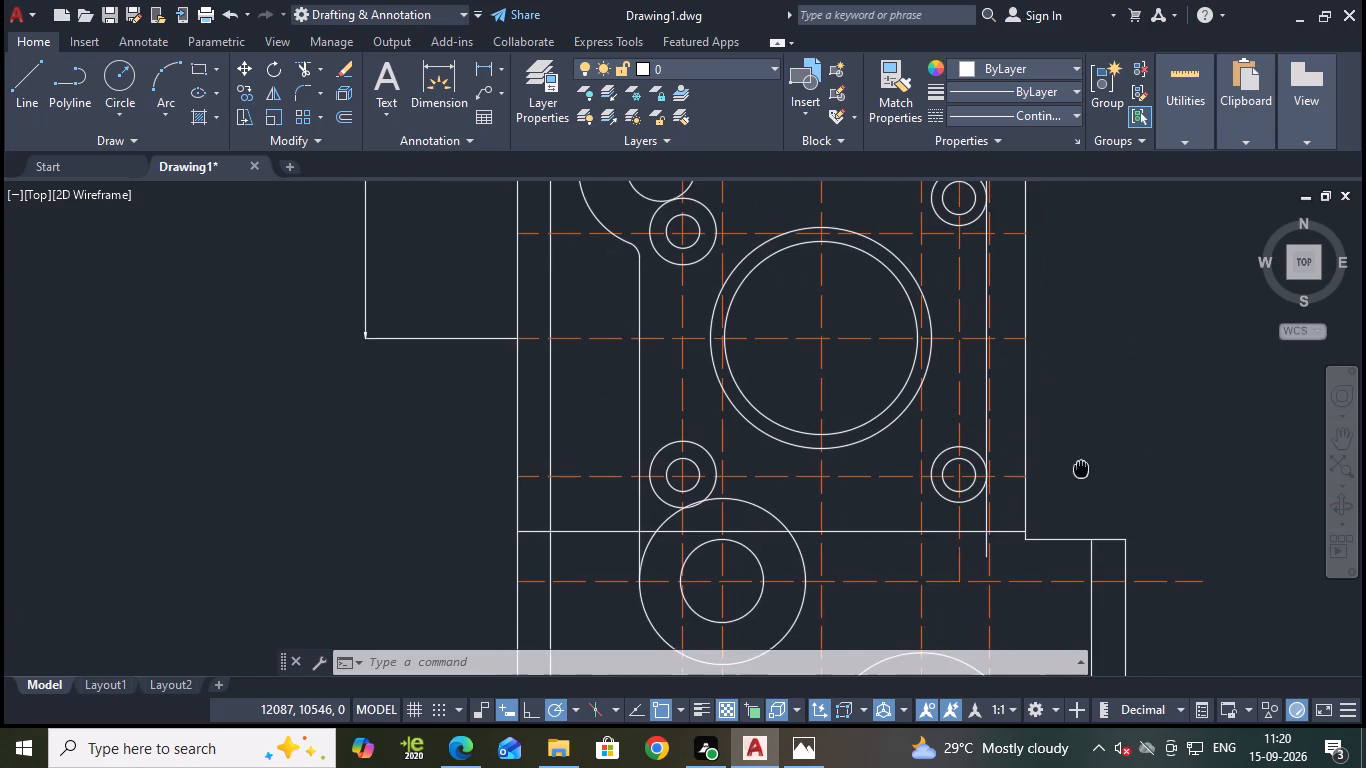
scroll(1074, 374, down, 1)
middle_drag(1096, 319, 1082, 404)
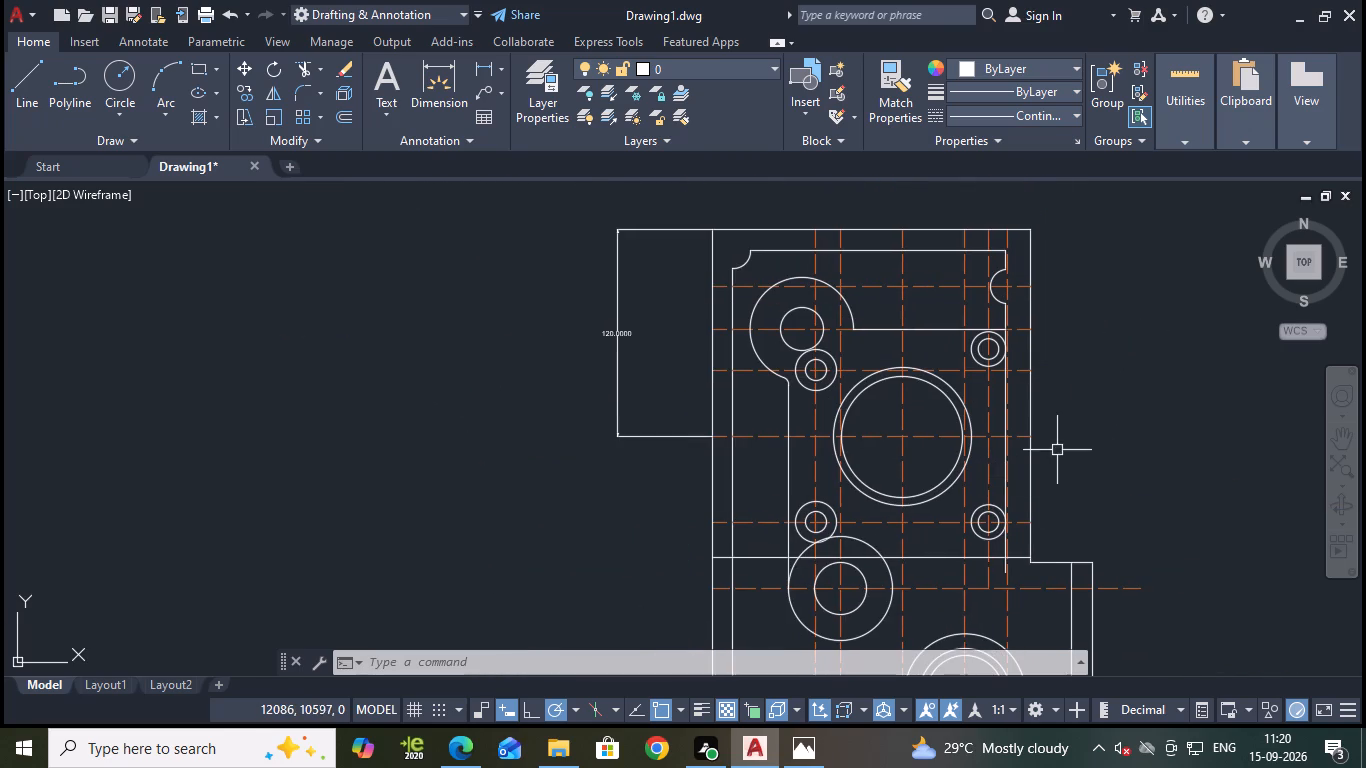
scroll(1044, 524, up, 1)
middle_drag(1045, 514, 1067, 439)
key(ctrl+s)
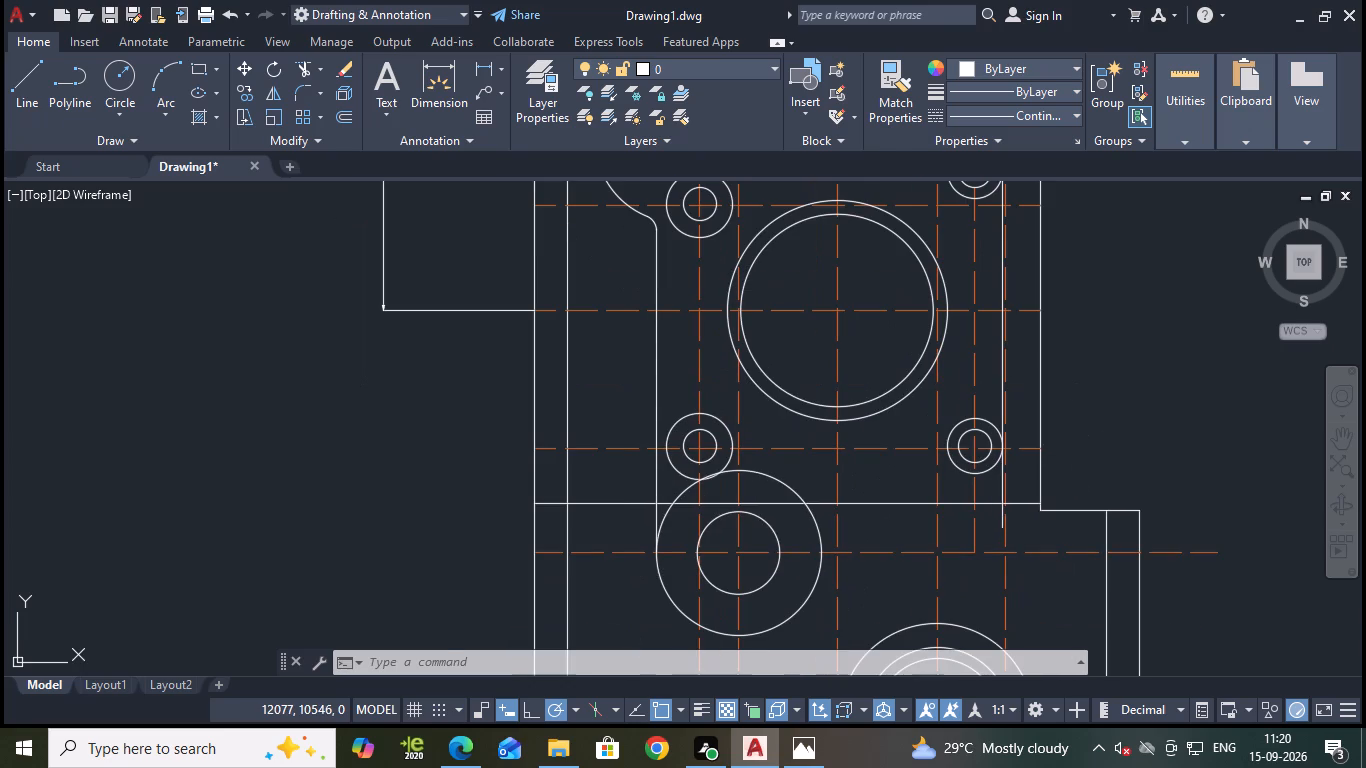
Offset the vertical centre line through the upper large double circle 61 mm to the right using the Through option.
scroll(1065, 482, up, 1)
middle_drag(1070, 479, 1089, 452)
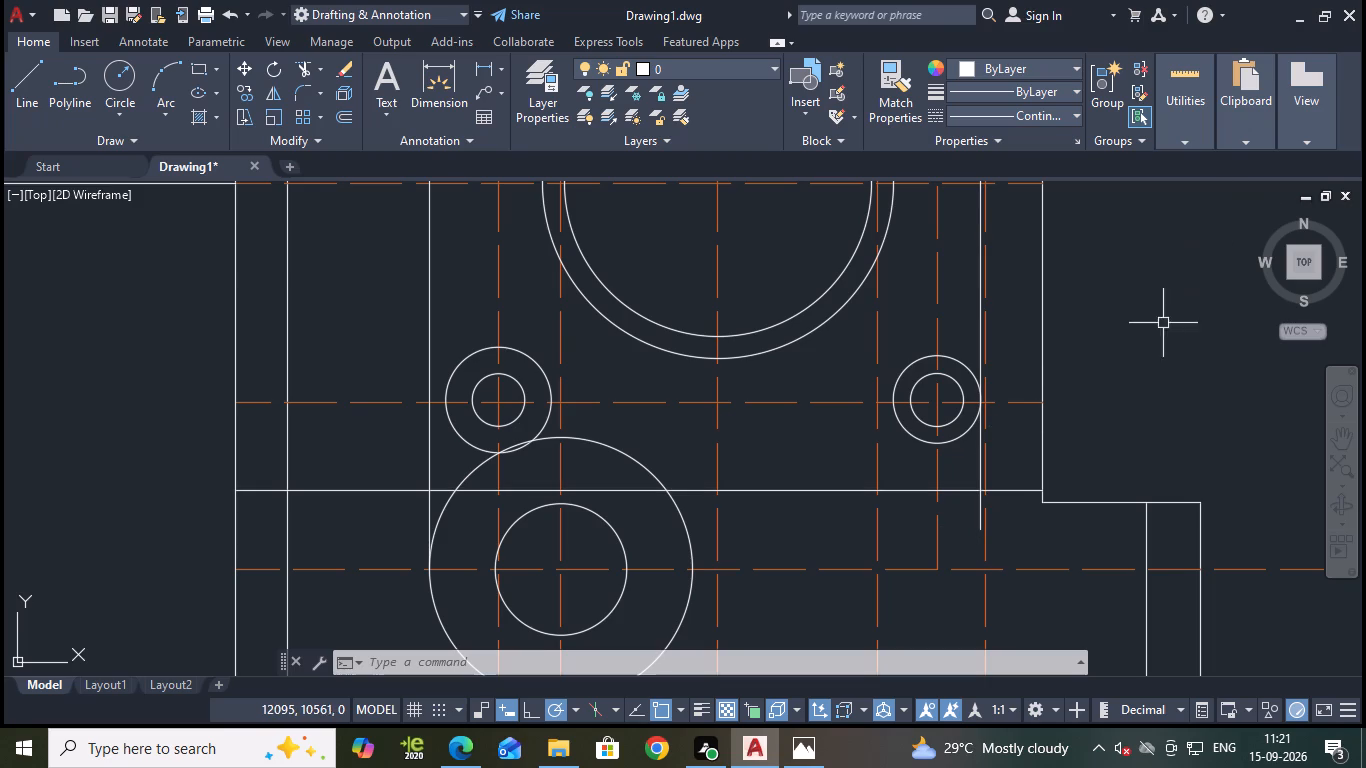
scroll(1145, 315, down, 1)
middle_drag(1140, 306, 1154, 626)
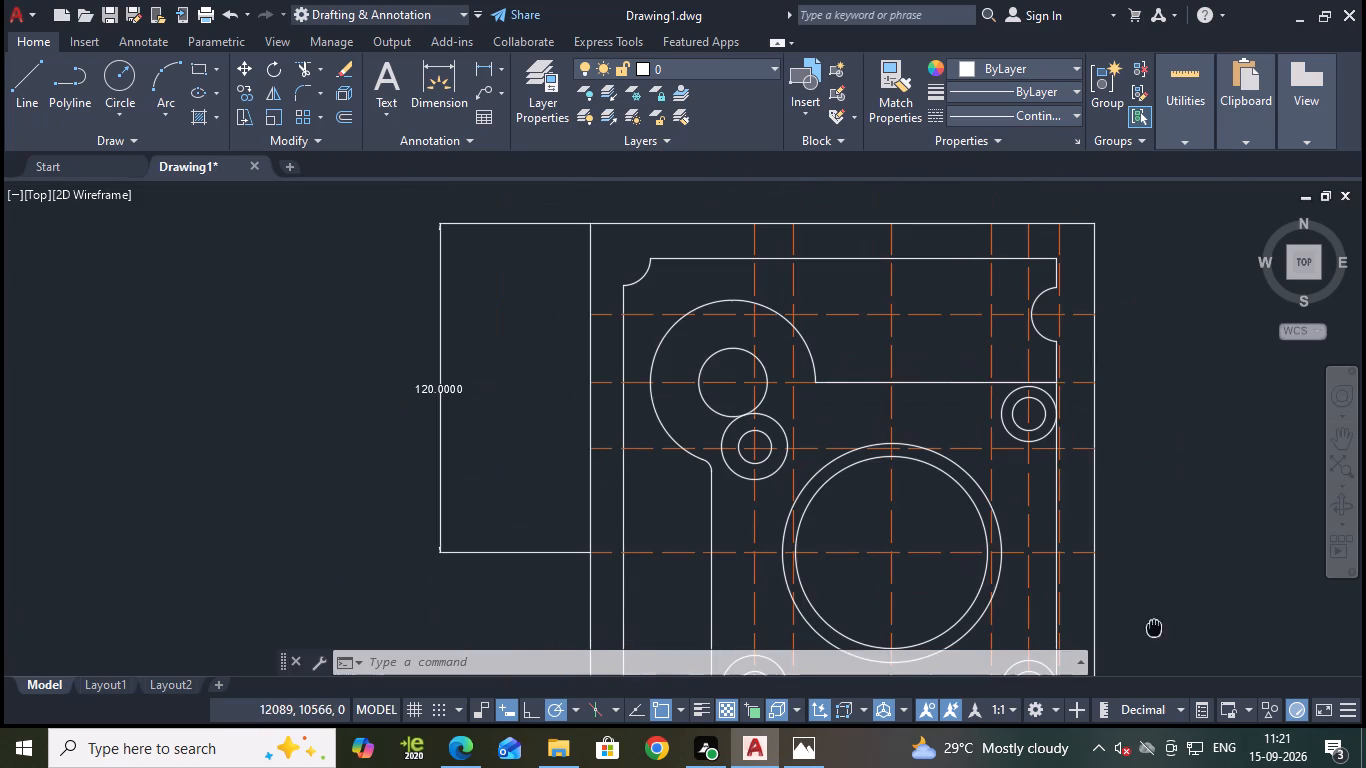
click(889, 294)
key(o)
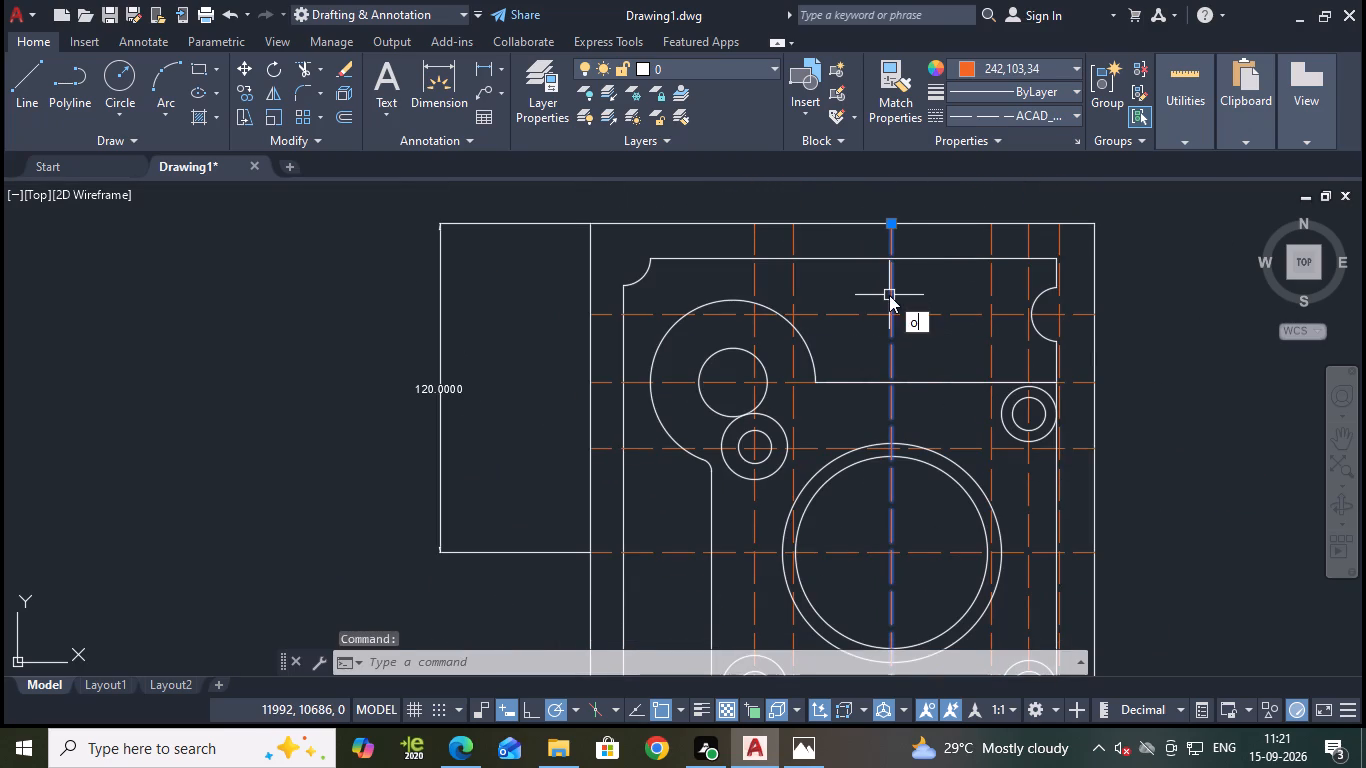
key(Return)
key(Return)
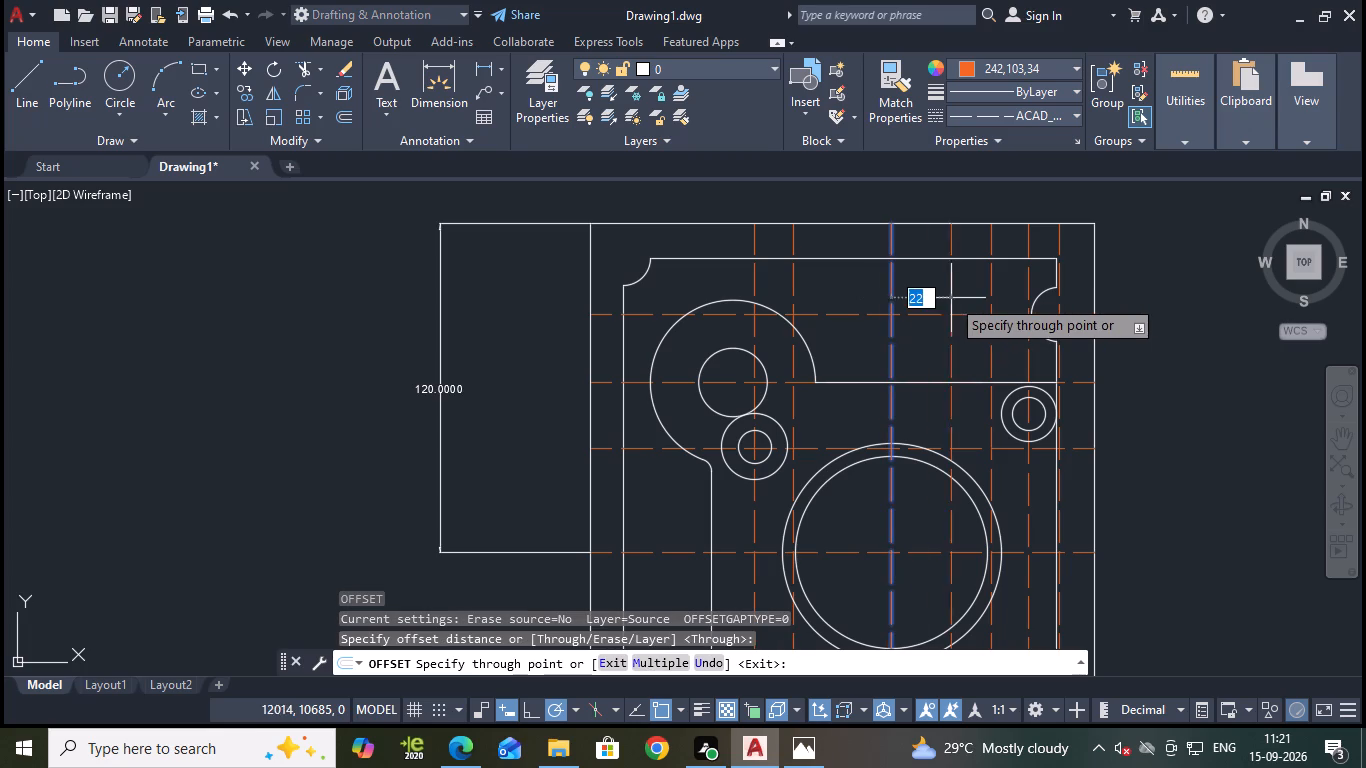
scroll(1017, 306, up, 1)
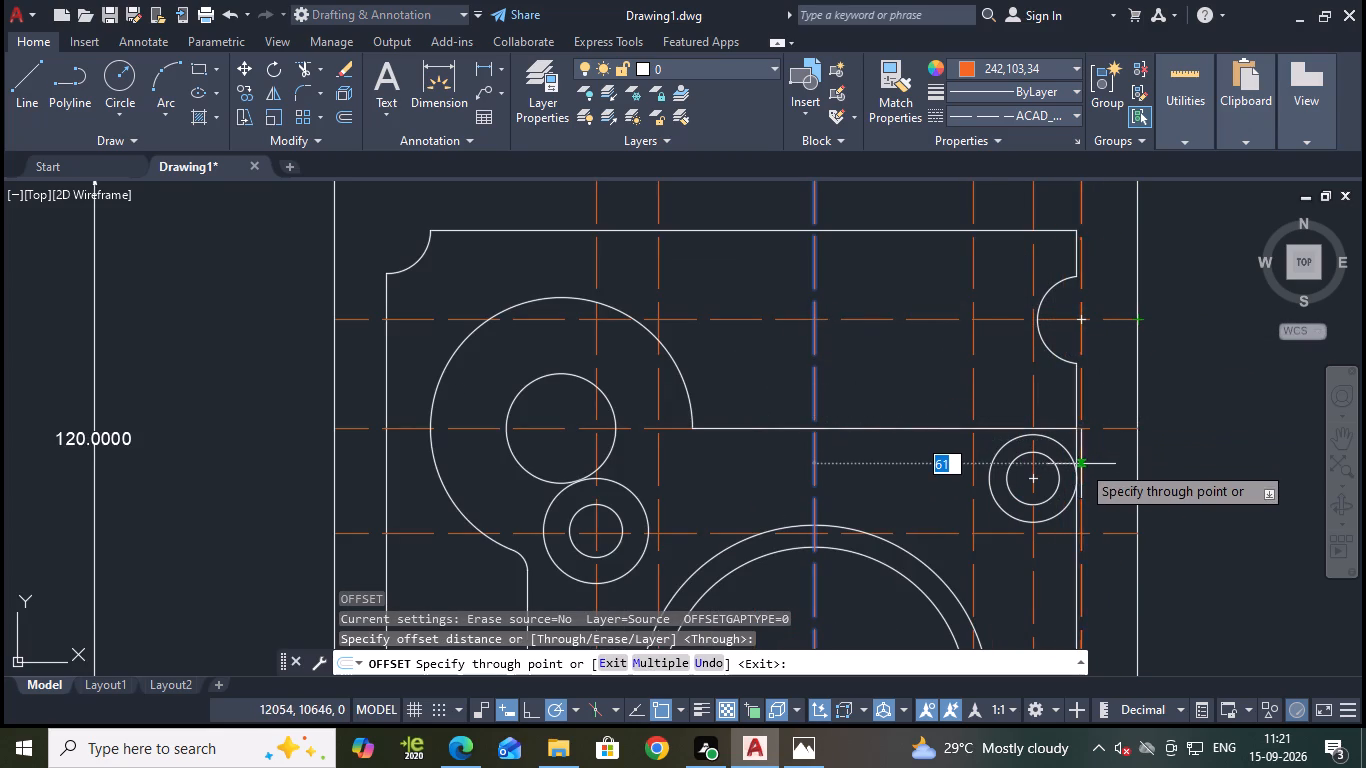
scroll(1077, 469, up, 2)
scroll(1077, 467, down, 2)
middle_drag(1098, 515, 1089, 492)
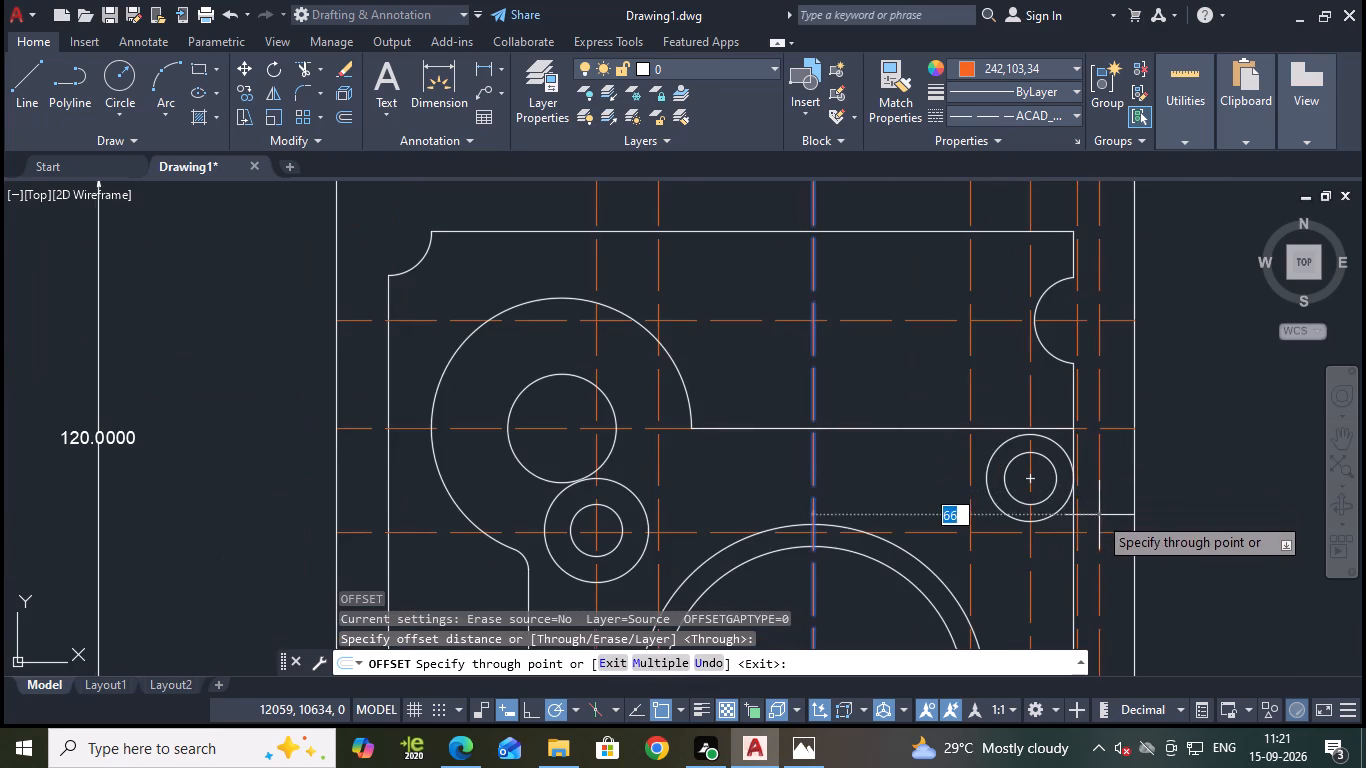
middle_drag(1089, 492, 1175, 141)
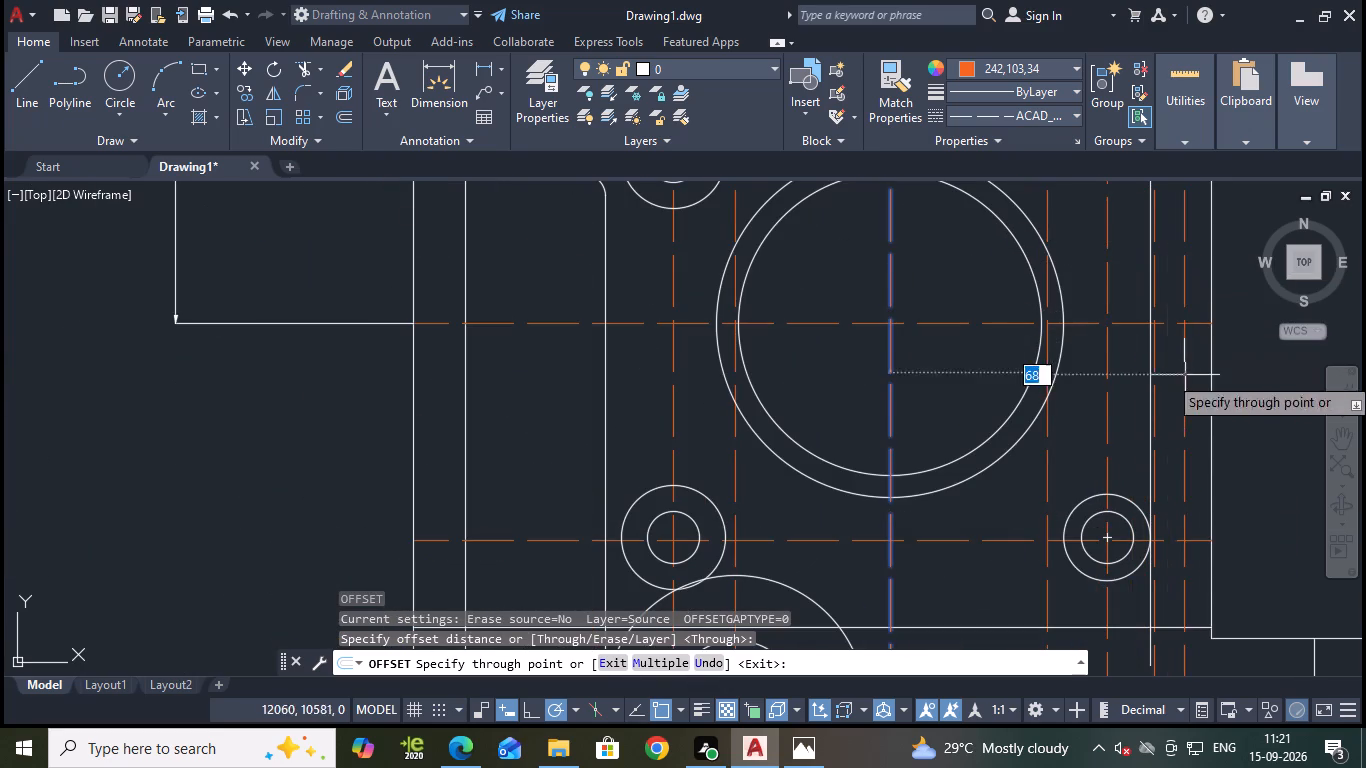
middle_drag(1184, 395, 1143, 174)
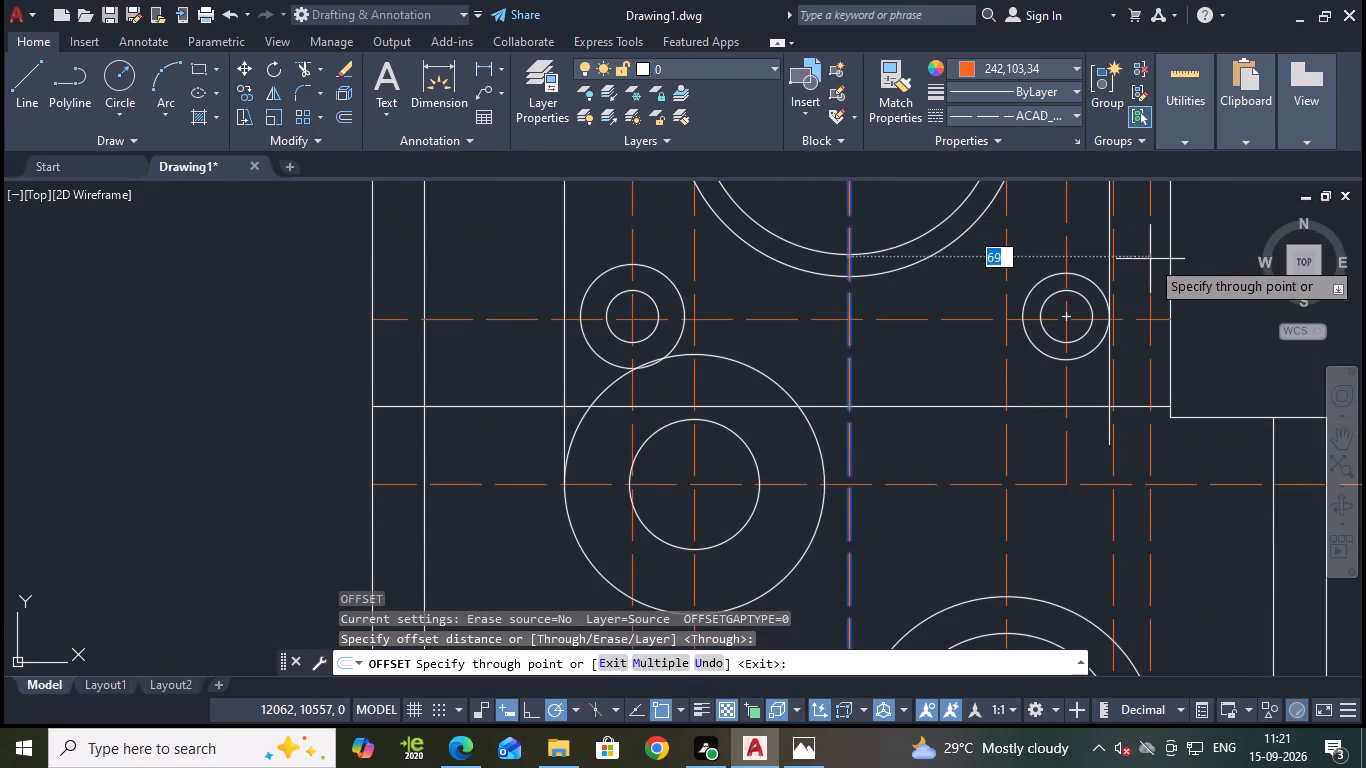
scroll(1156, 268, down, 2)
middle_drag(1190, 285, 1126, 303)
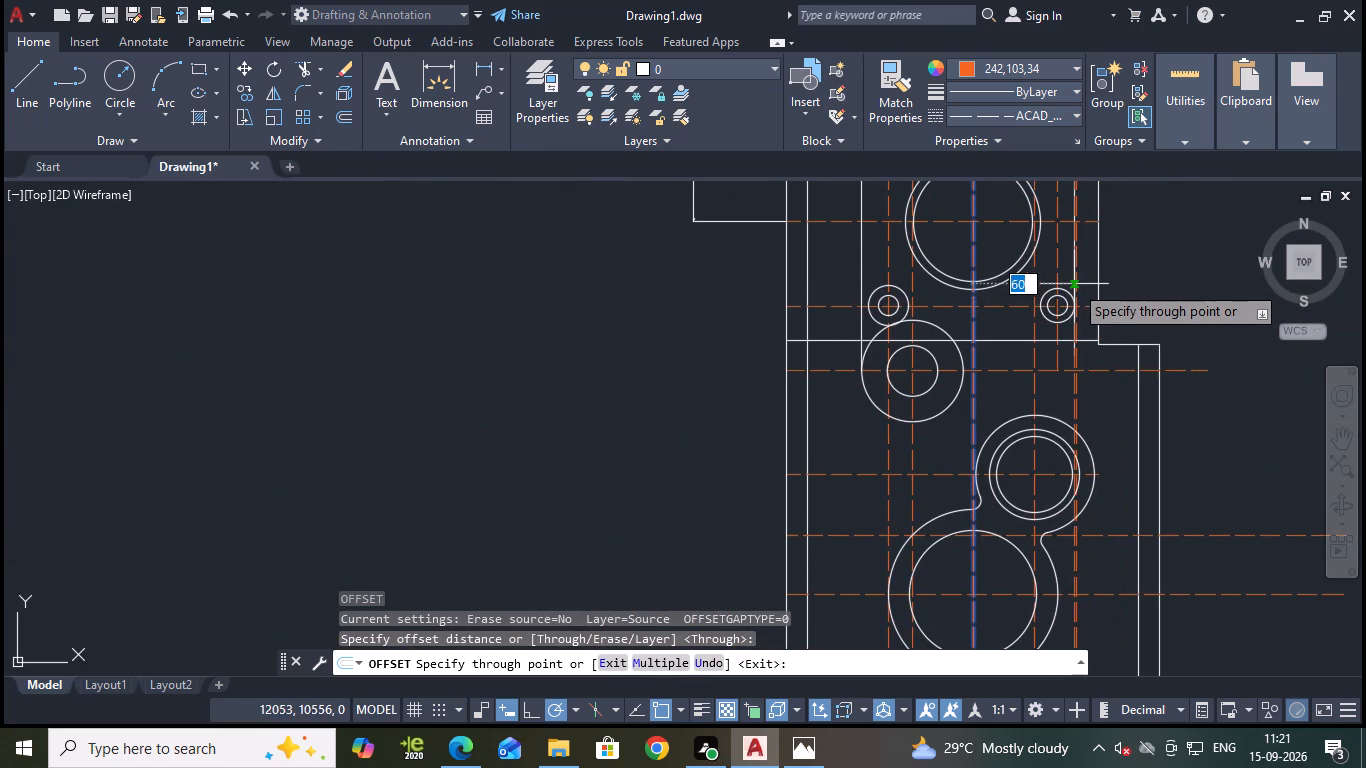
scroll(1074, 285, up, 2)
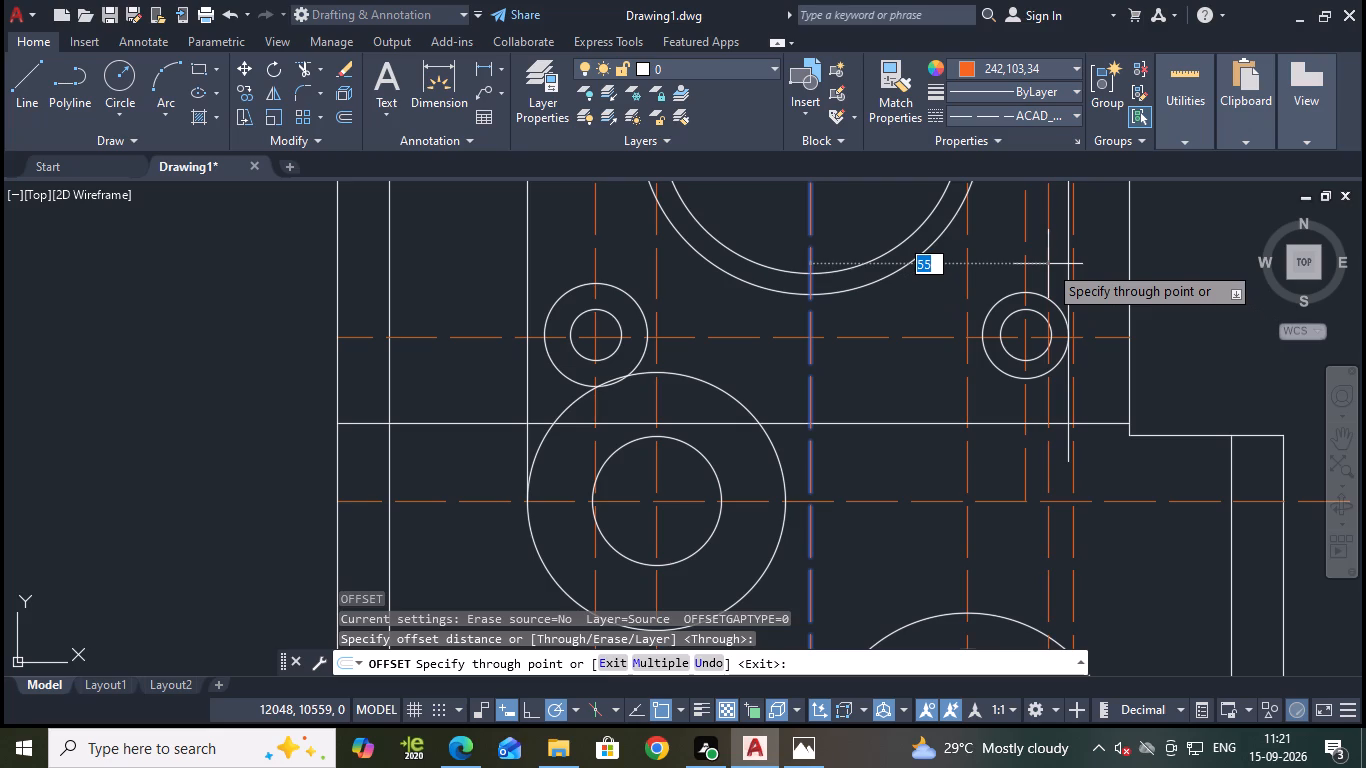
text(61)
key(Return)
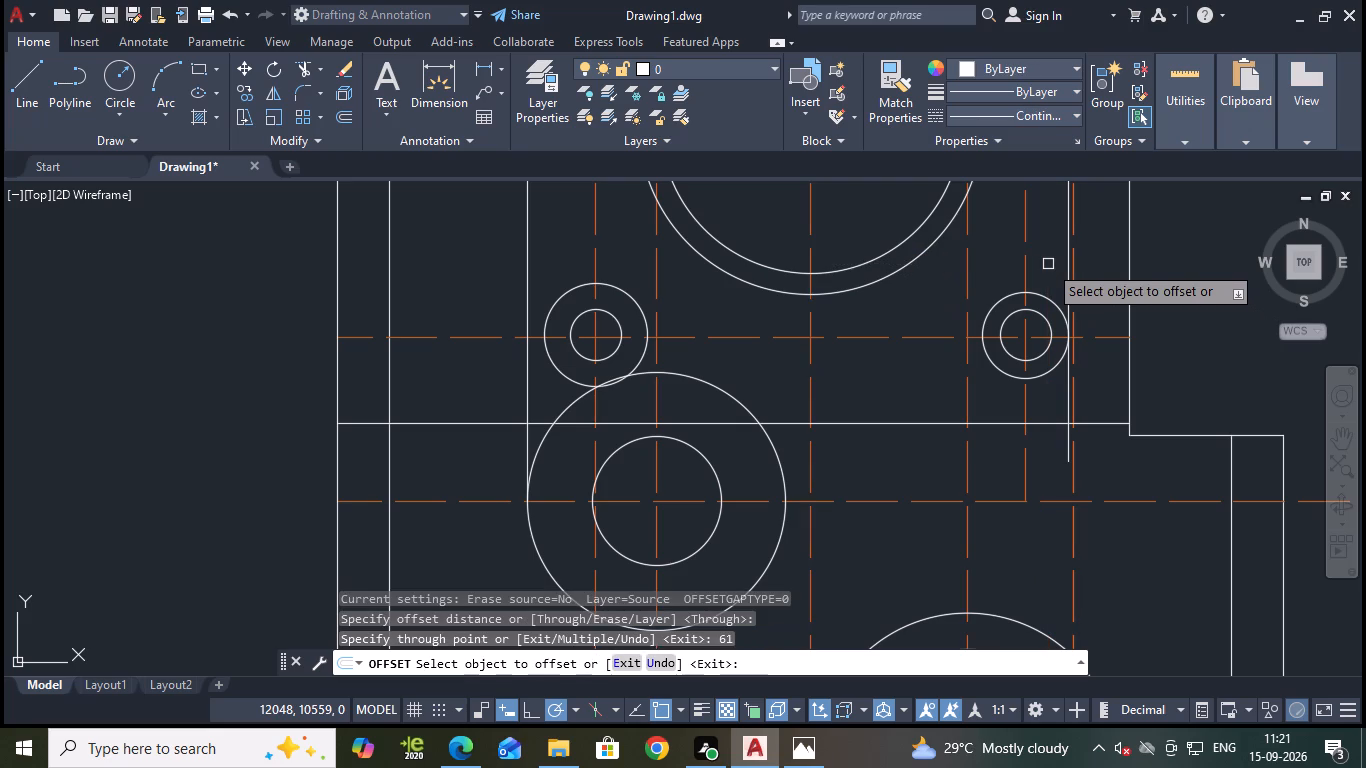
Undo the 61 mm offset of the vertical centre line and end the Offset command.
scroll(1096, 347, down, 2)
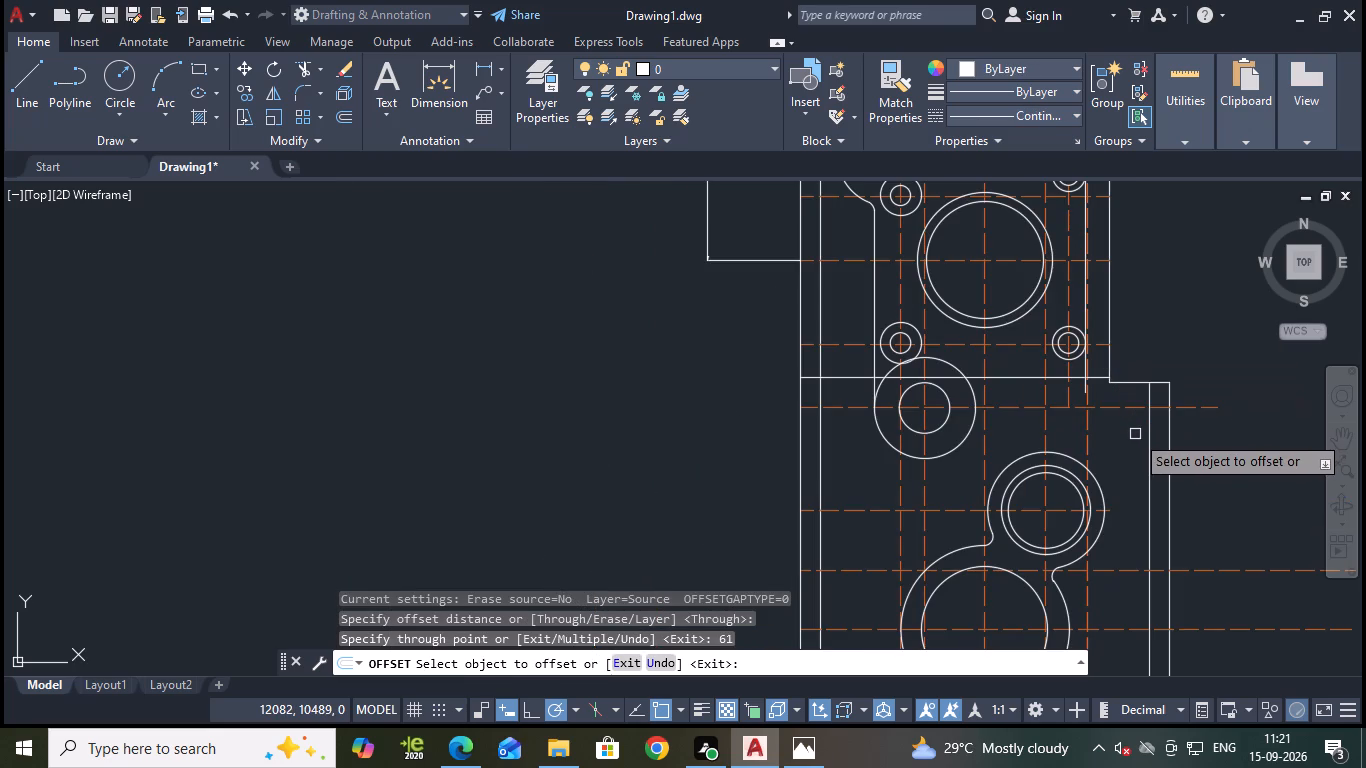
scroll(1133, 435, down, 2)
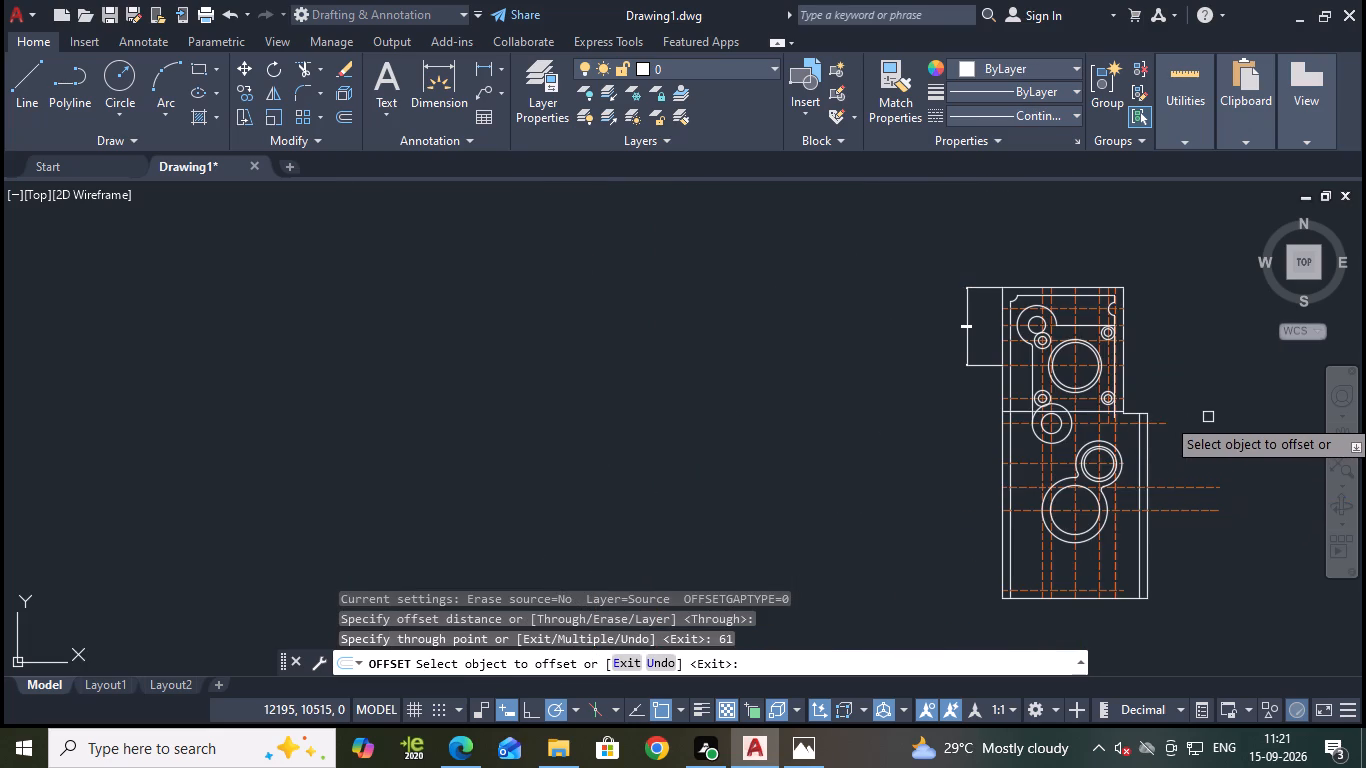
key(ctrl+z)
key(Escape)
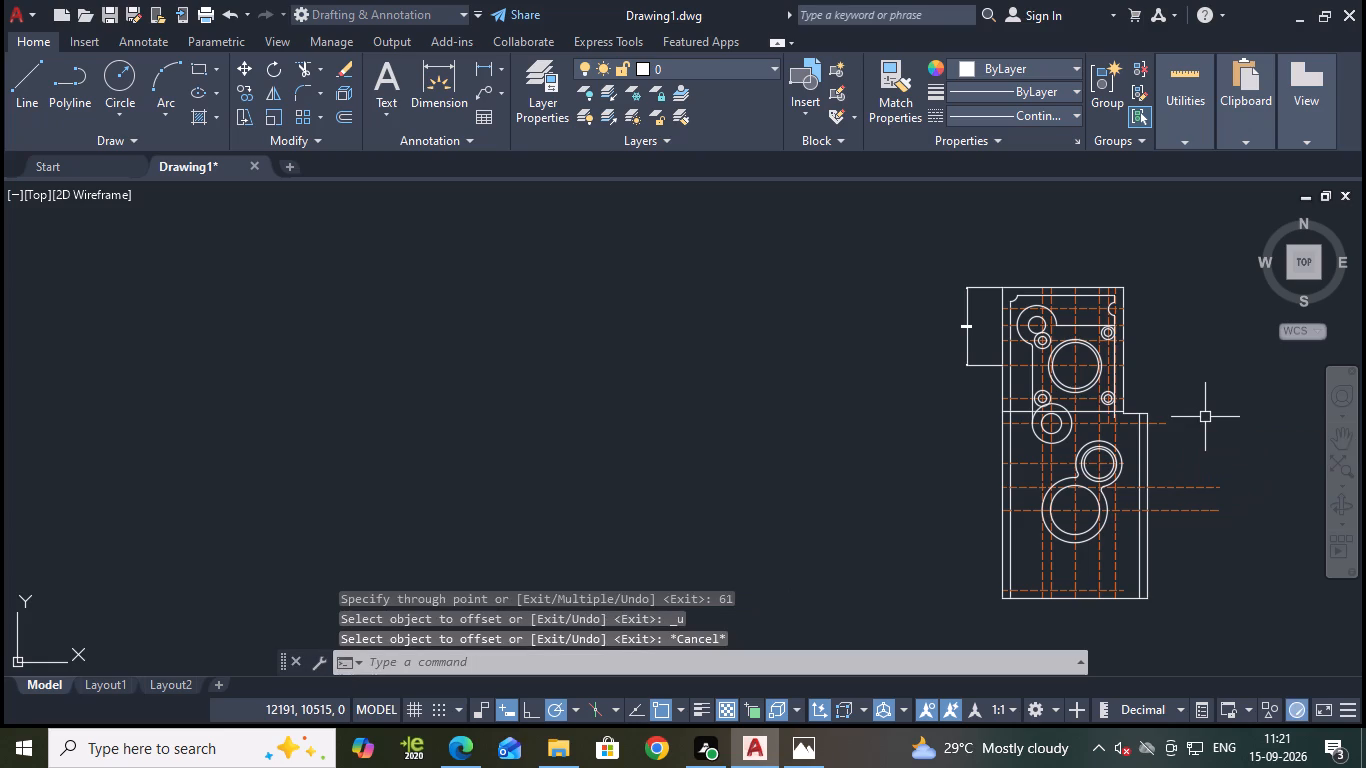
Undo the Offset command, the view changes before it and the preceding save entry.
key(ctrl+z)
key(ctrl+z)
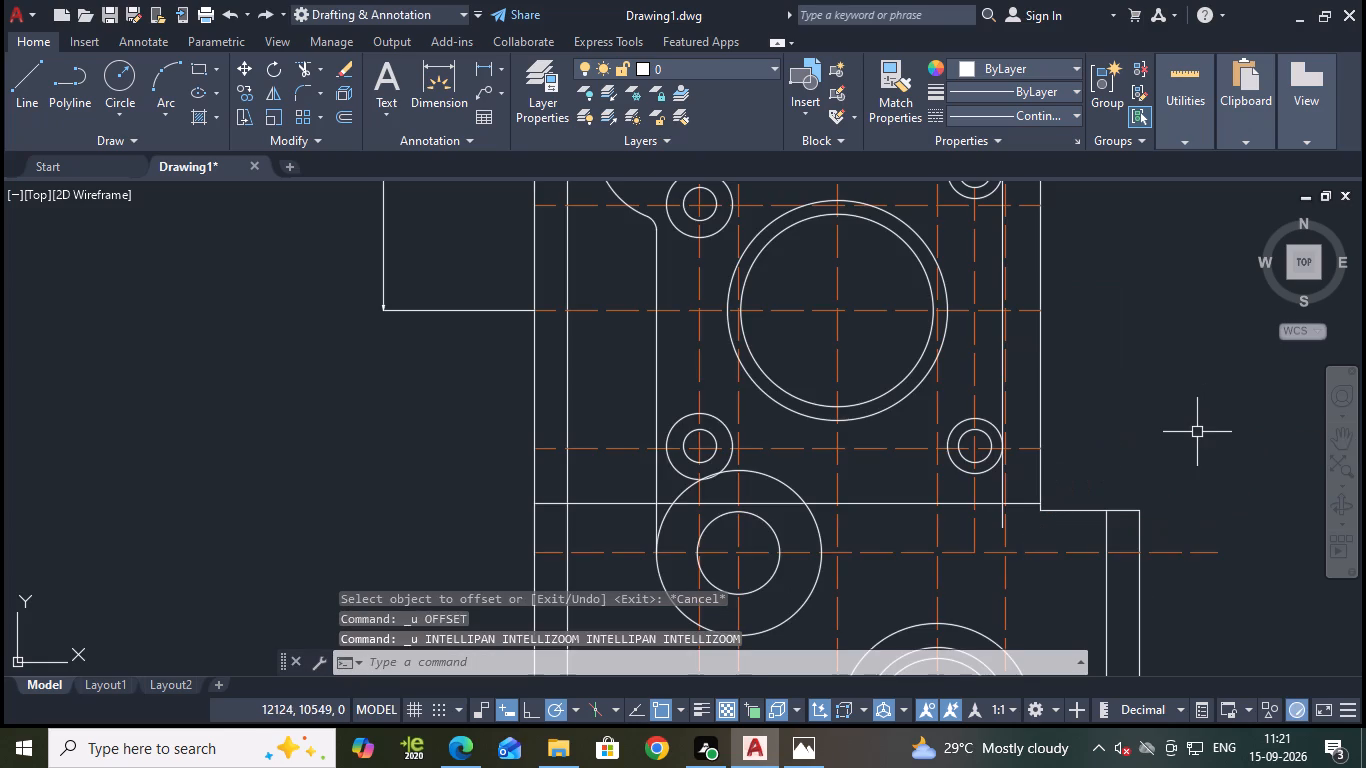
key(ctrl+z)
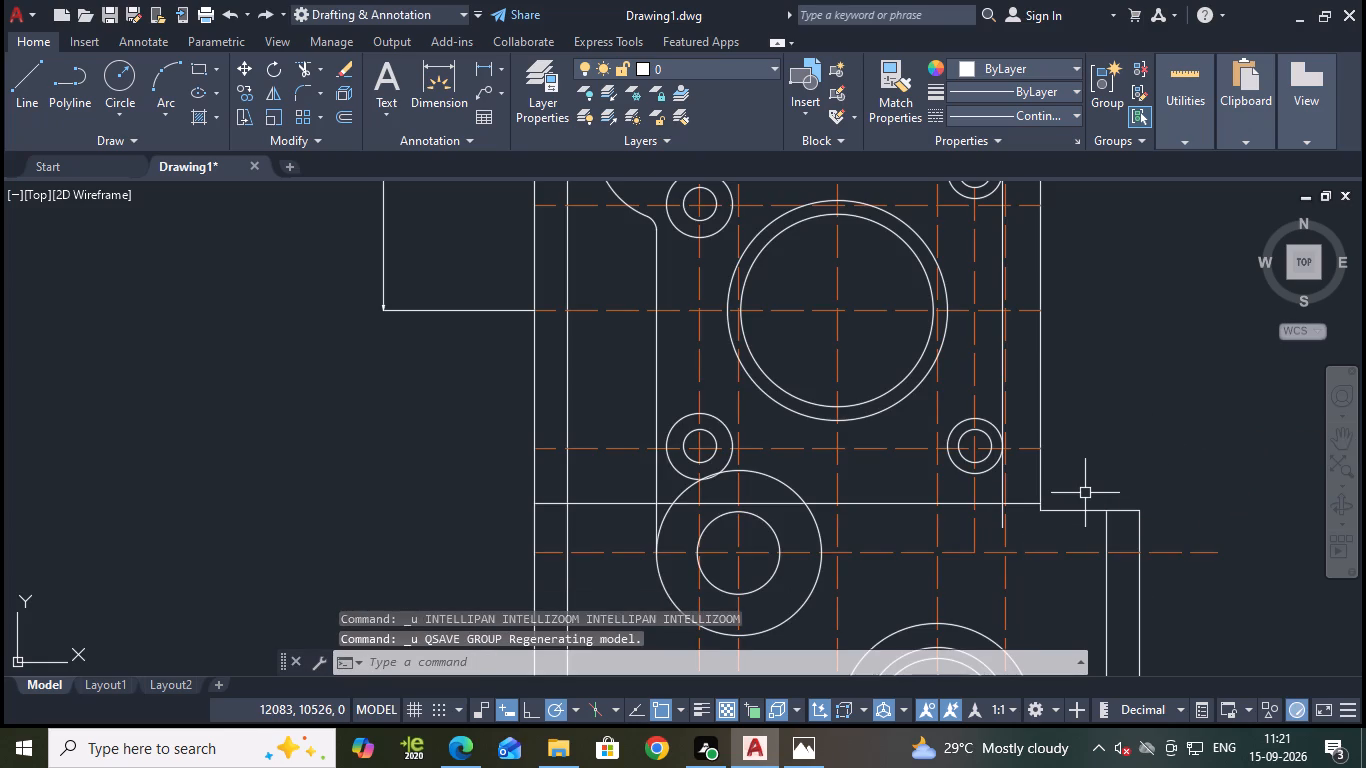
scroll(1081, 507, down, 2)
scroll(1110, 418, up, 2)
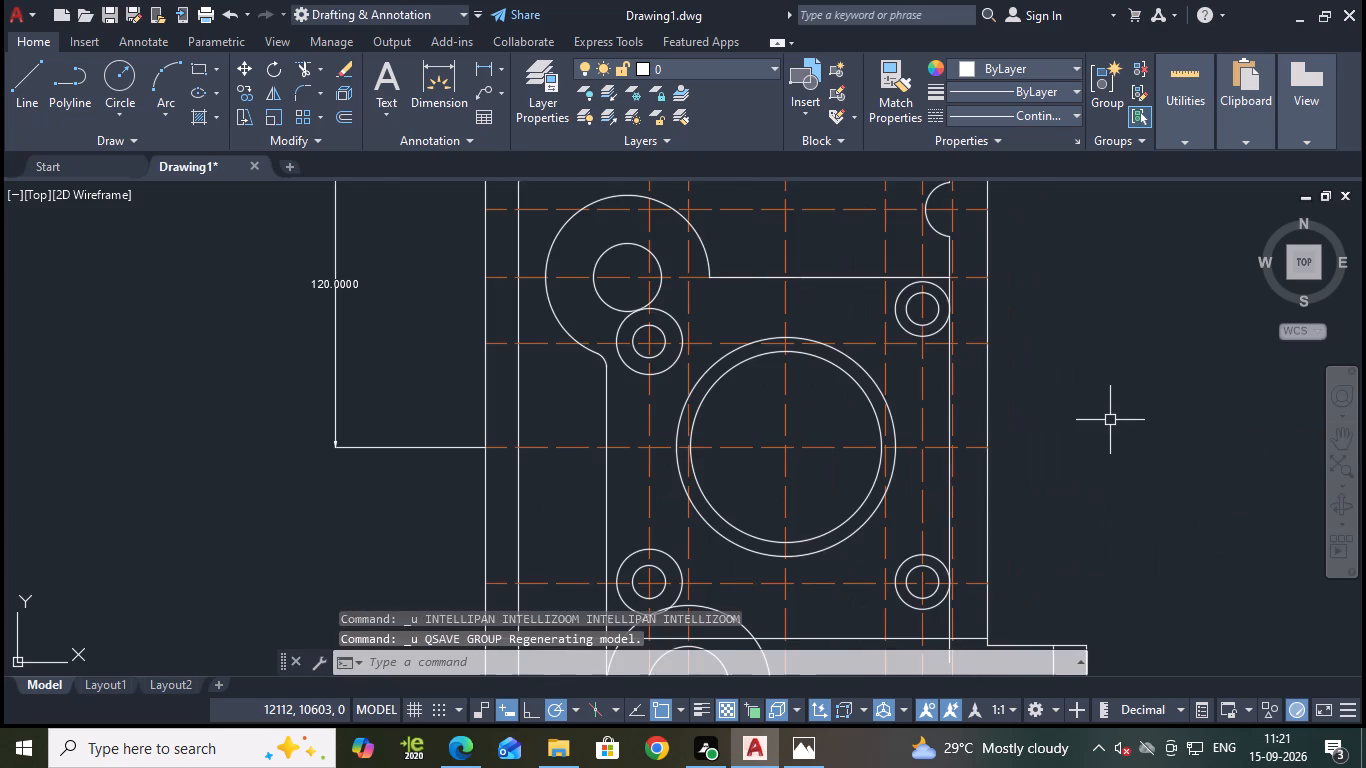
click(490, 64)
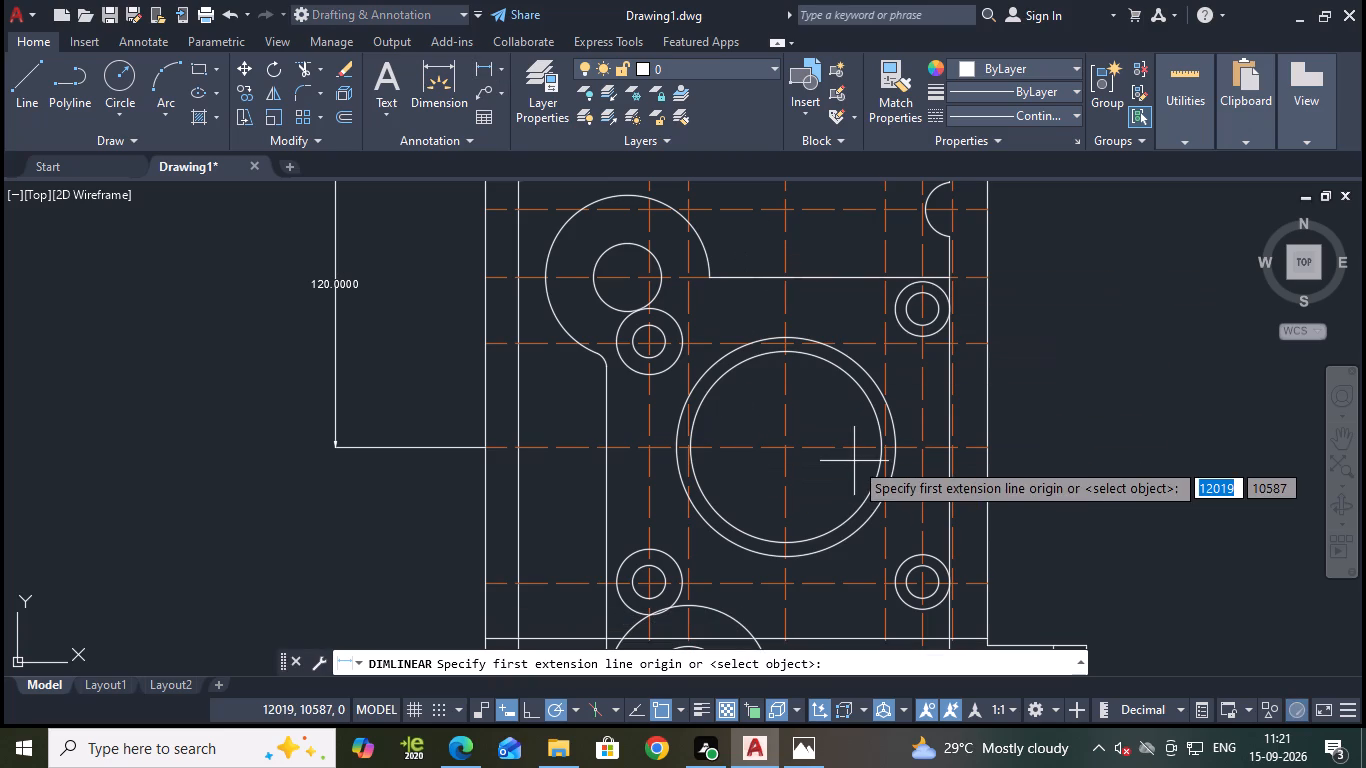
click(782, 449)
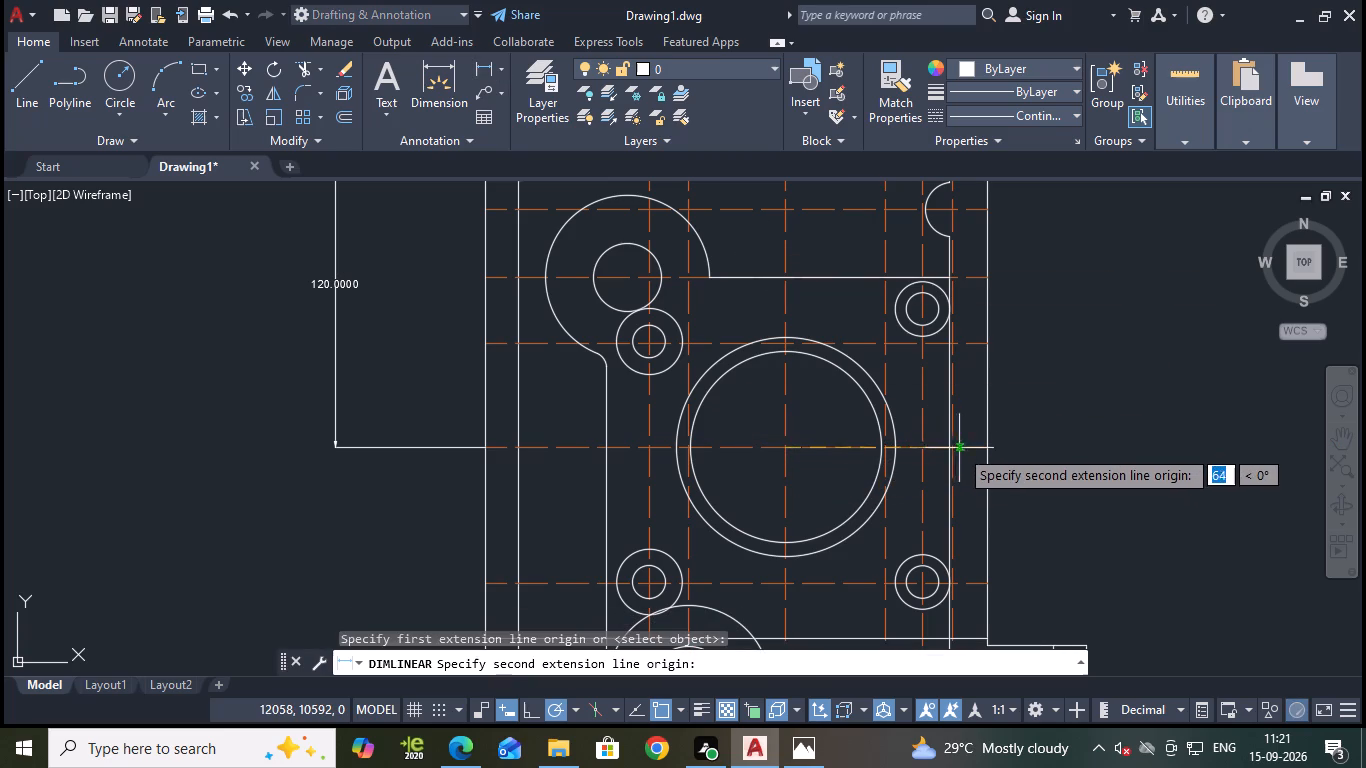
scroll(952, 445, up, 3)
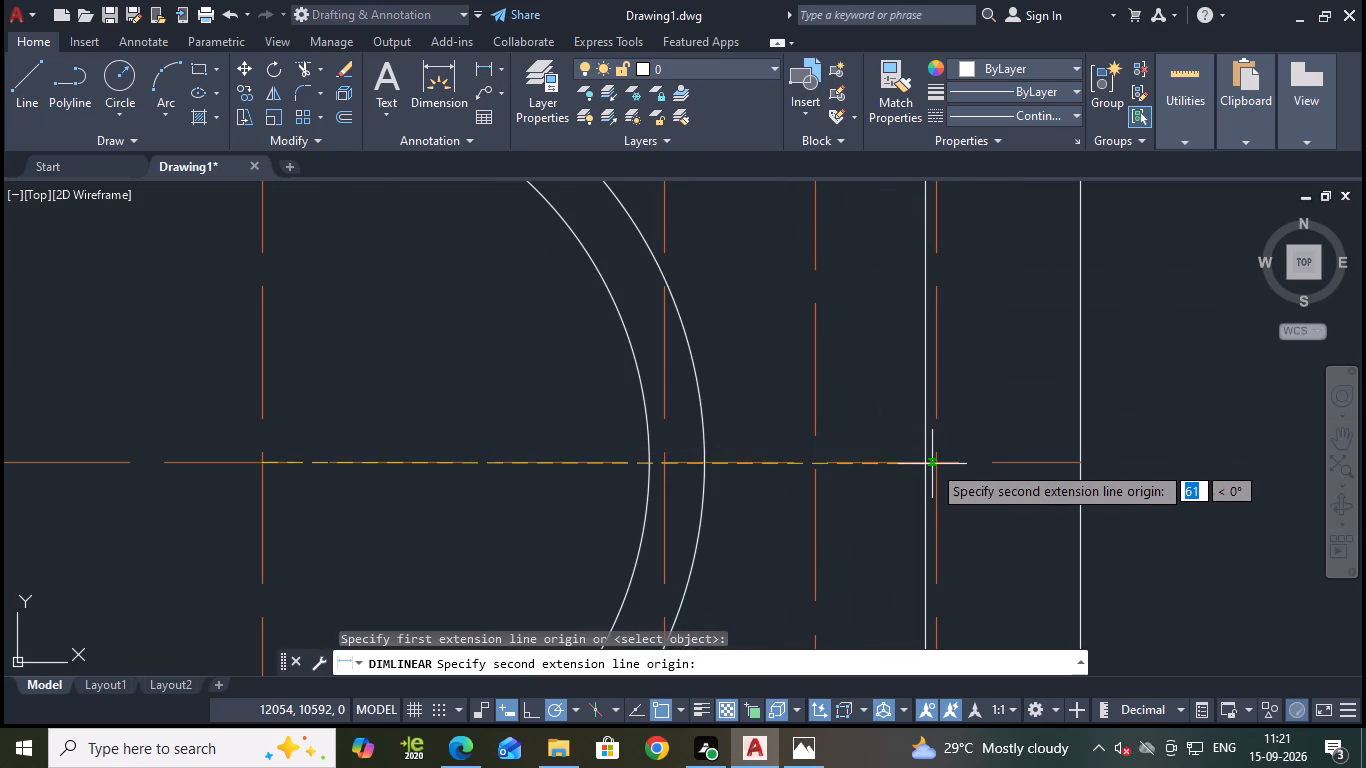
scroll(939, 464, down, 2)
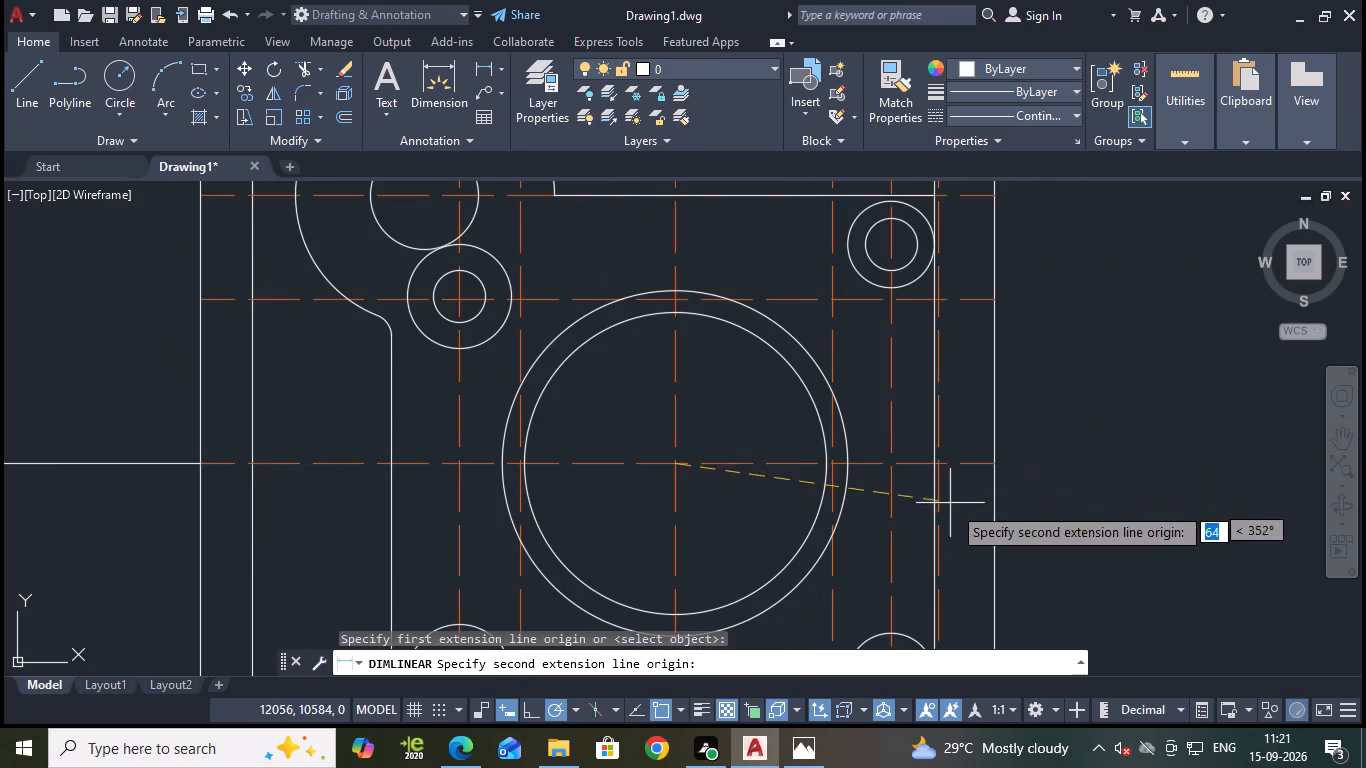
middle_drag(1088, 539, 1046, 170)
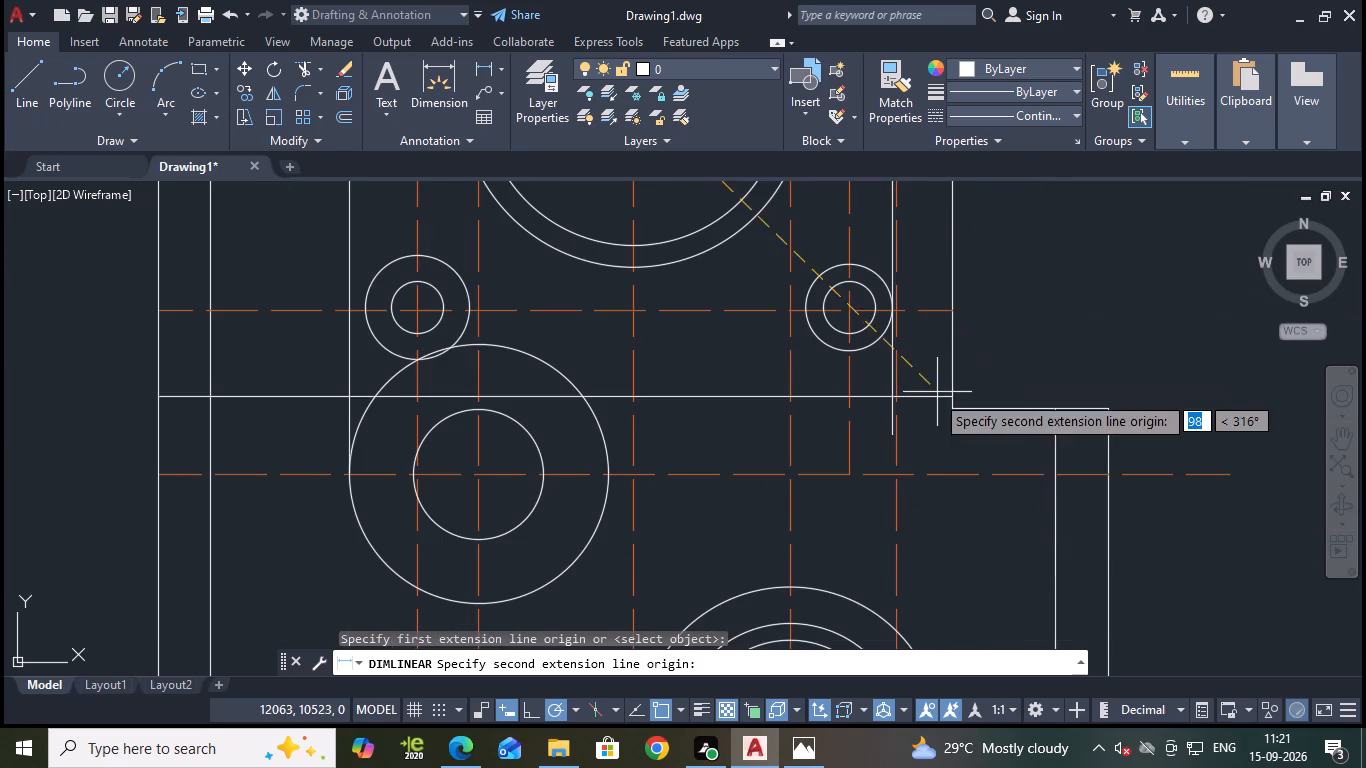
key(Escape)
Draw a 10 mm radius circle where the rightmost vertical centre line crosses the solid horizontal line above the outline's step.
scroll(923, 410, up, 2)
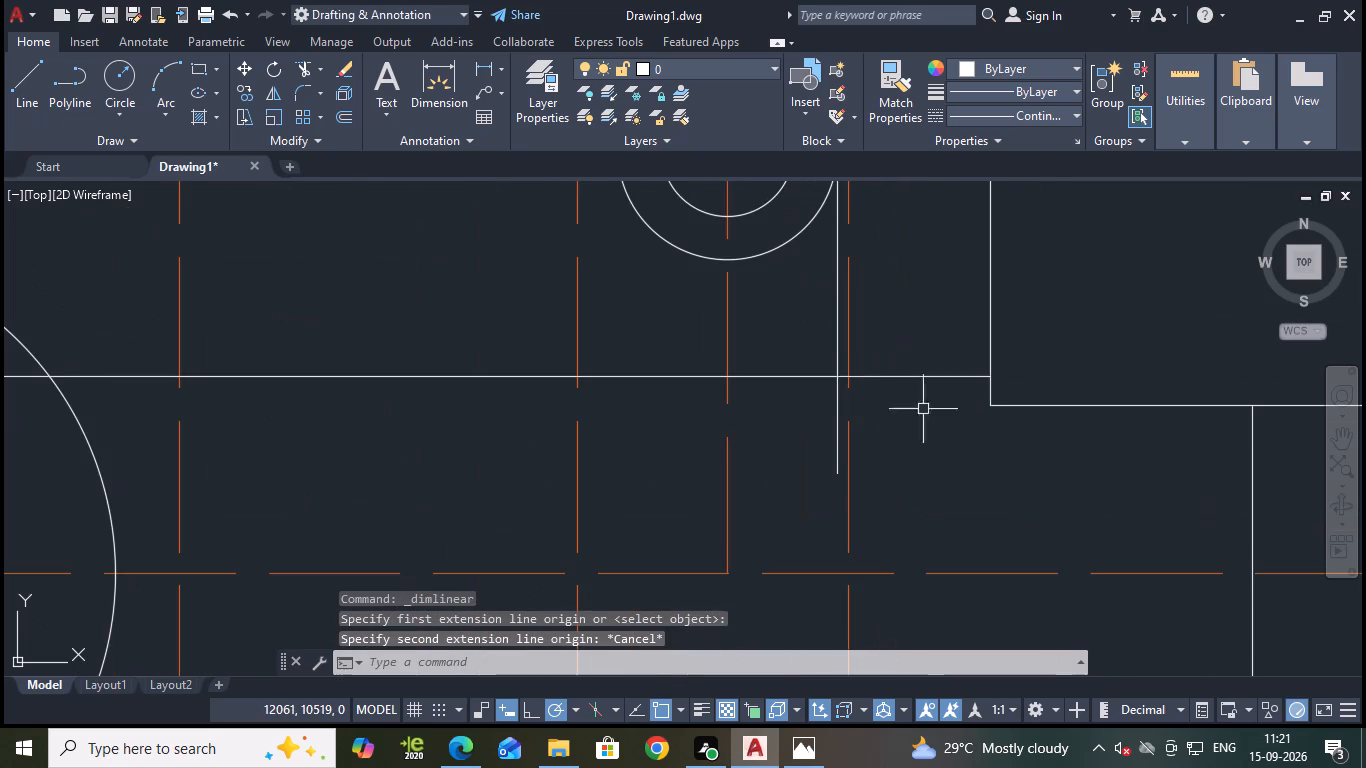
click(106, 74)
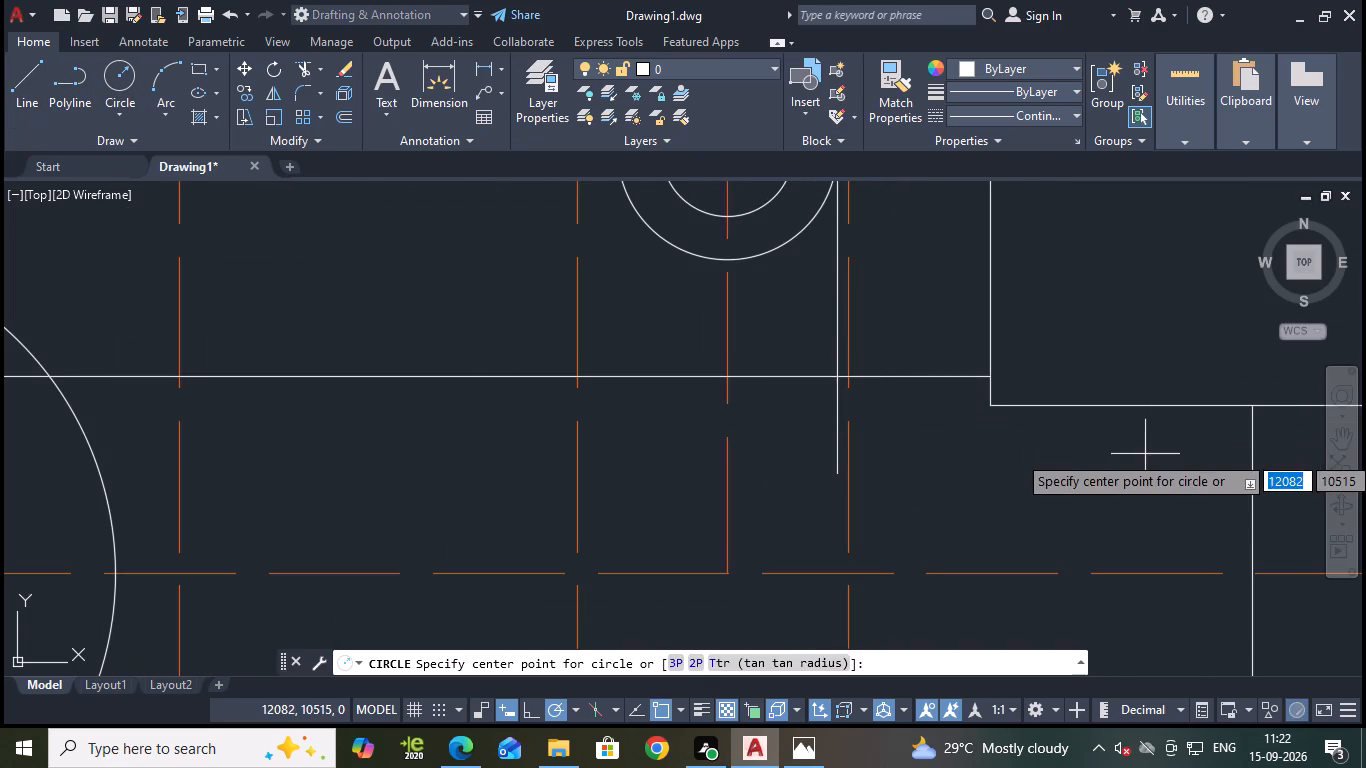
click(845, 375)
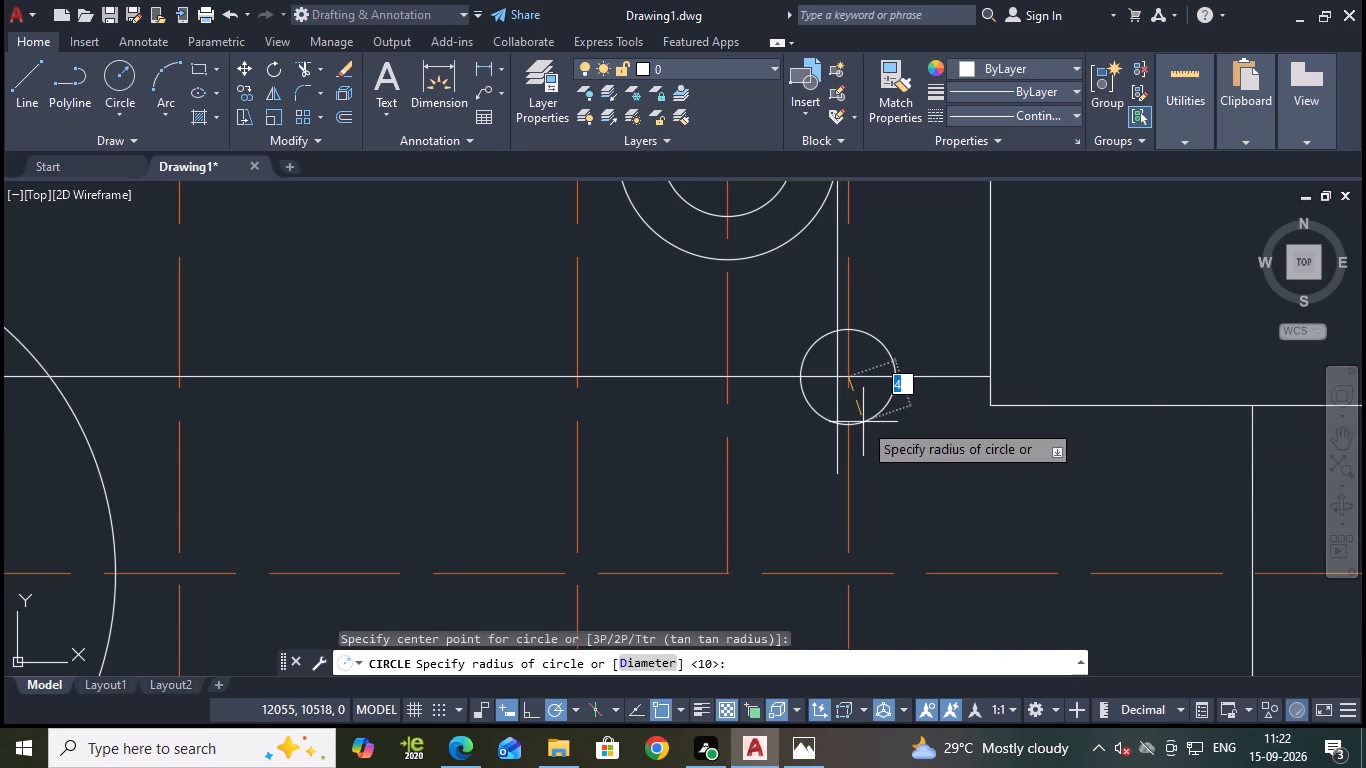
text(10)
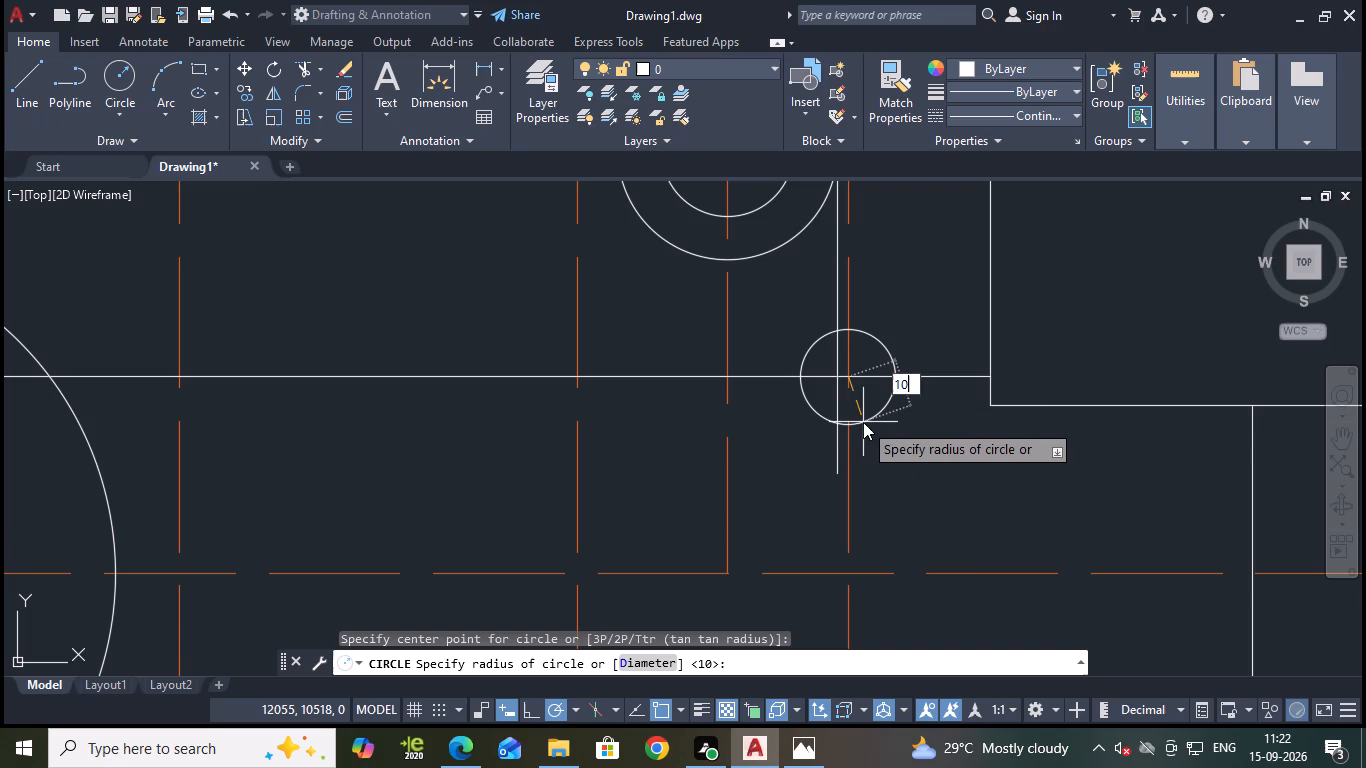
key(Return)
scroll(863, 422, down, 2)
key(Escape)
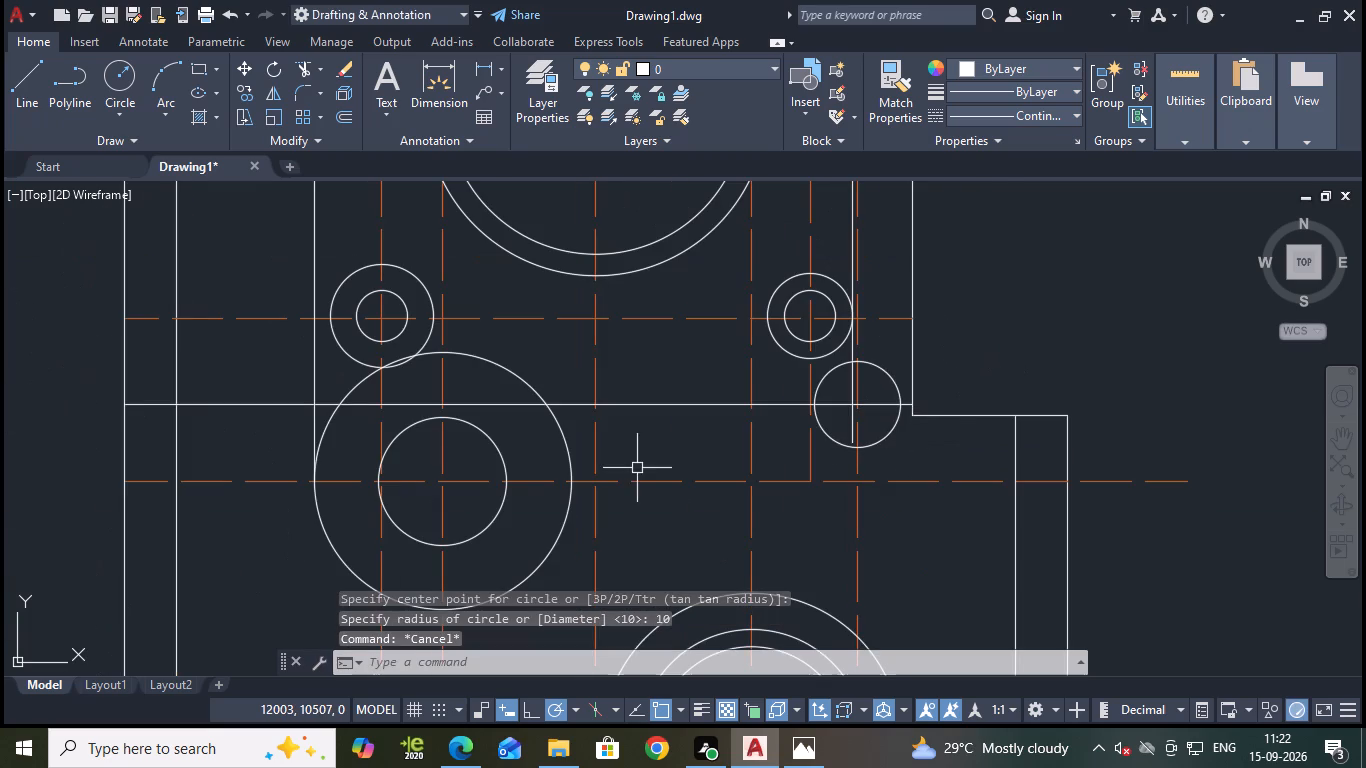
key(Escape)
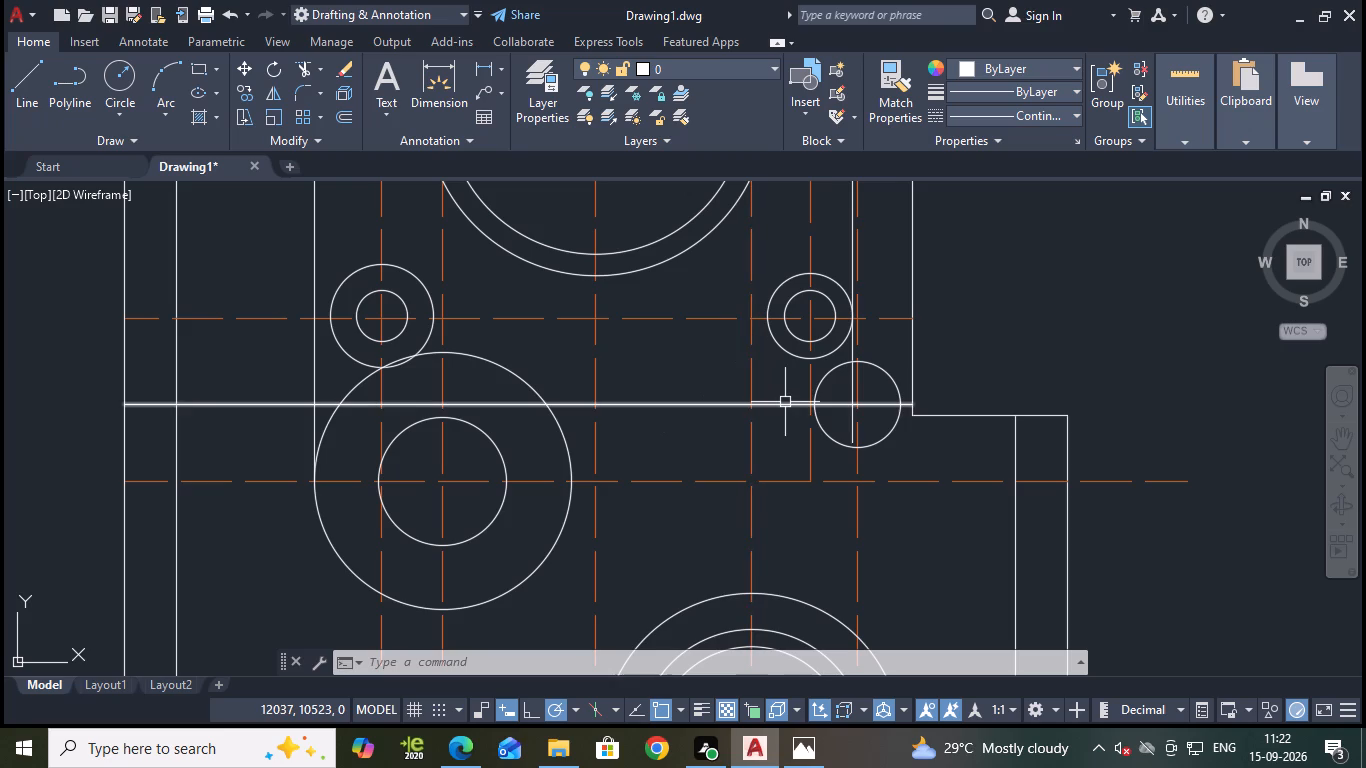
Draw a horizontal line about 70 mm long from the large outer circle's upper arc to inside the new 10 mm radius circle.
key(l)
key(Return)
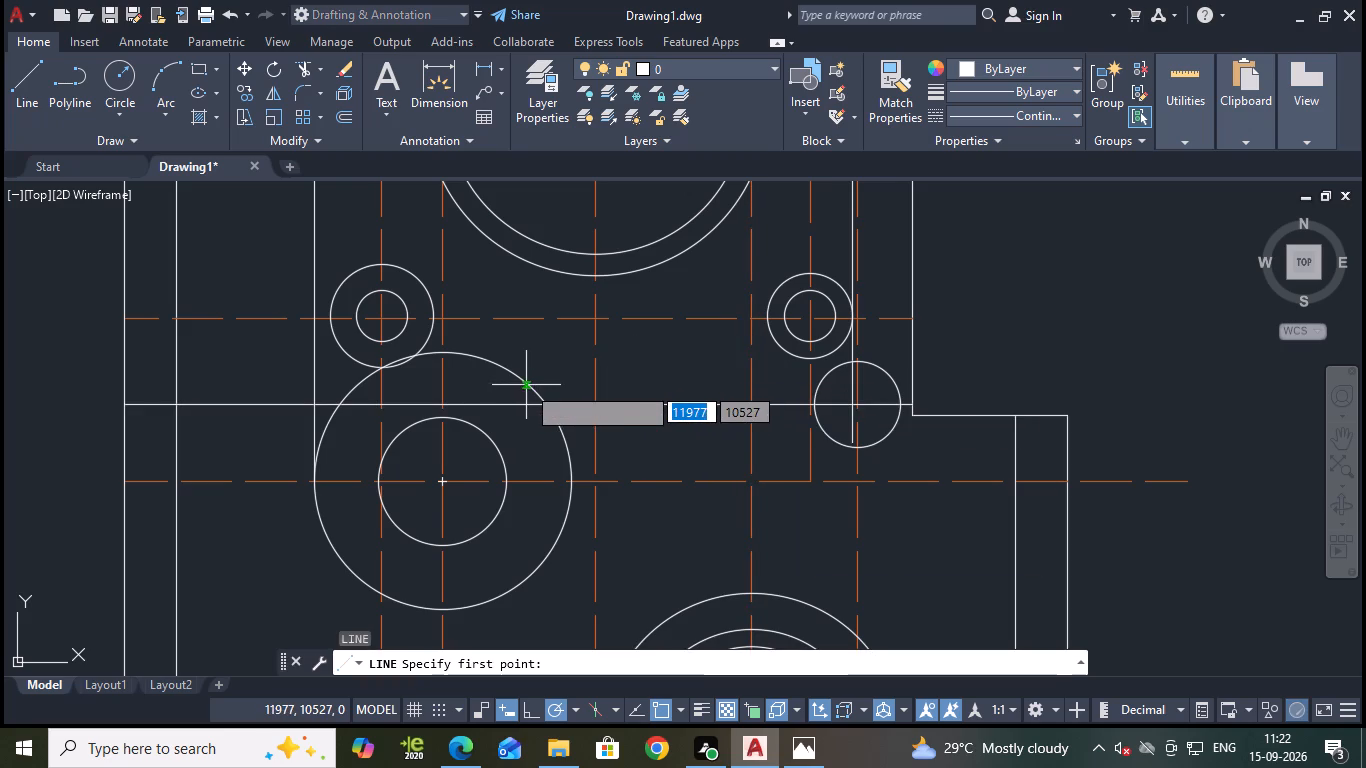
click(531, 387)
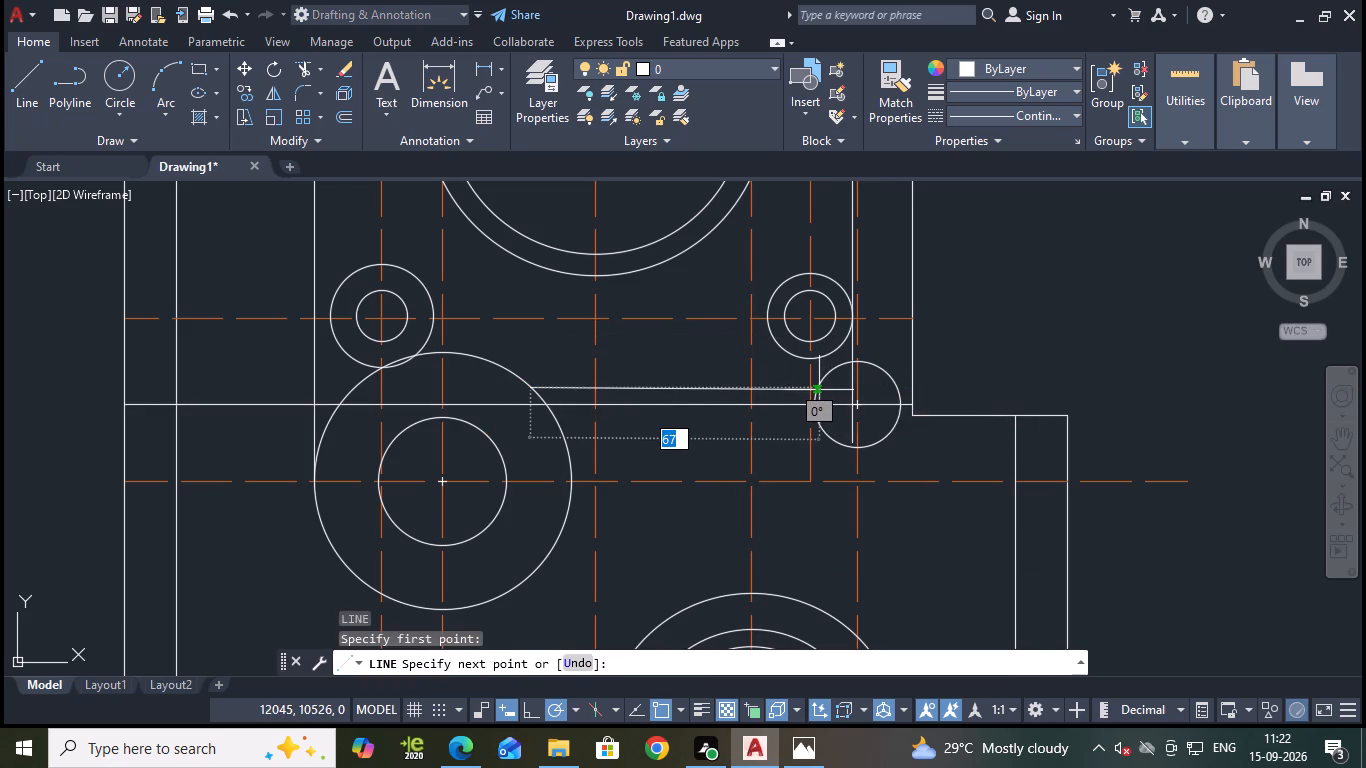
click(833, 392)
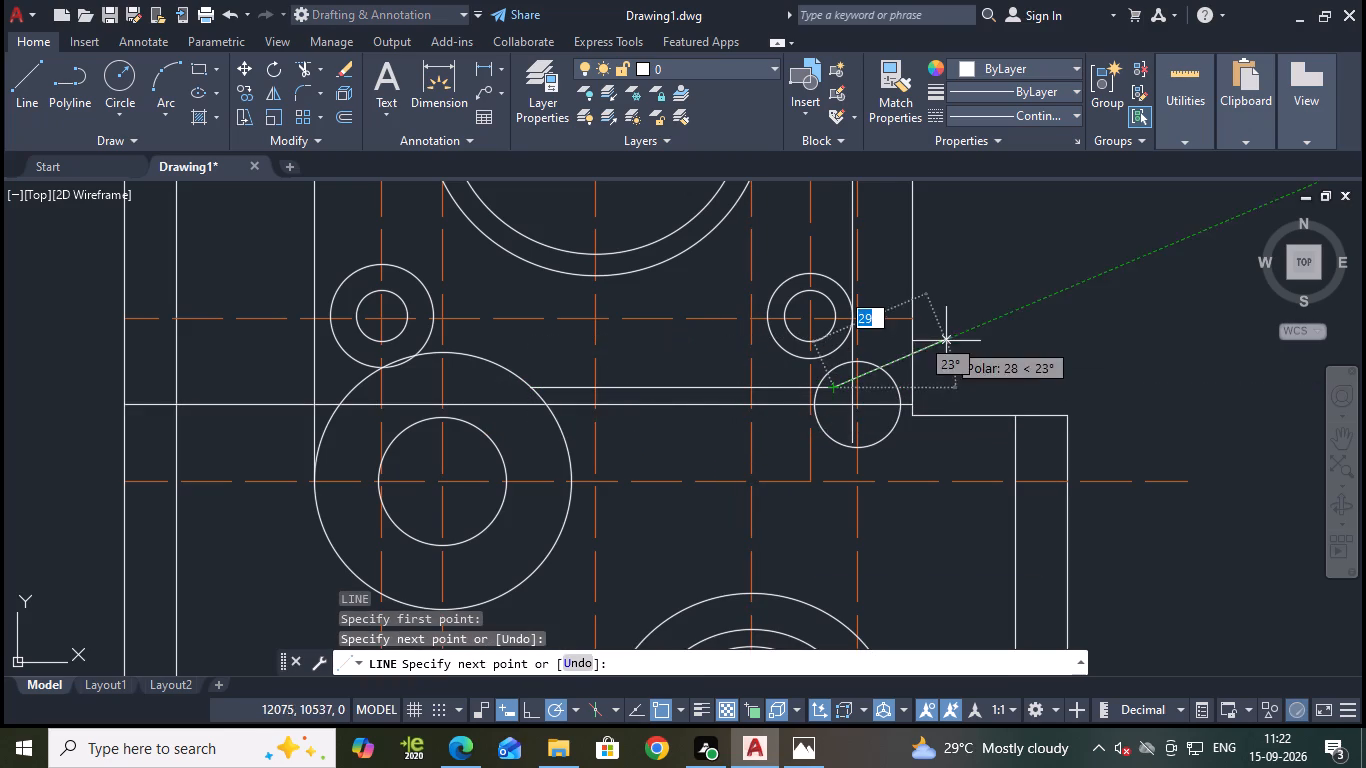
key(Escape)
middle_drag(1013, 353, 1084, 377)
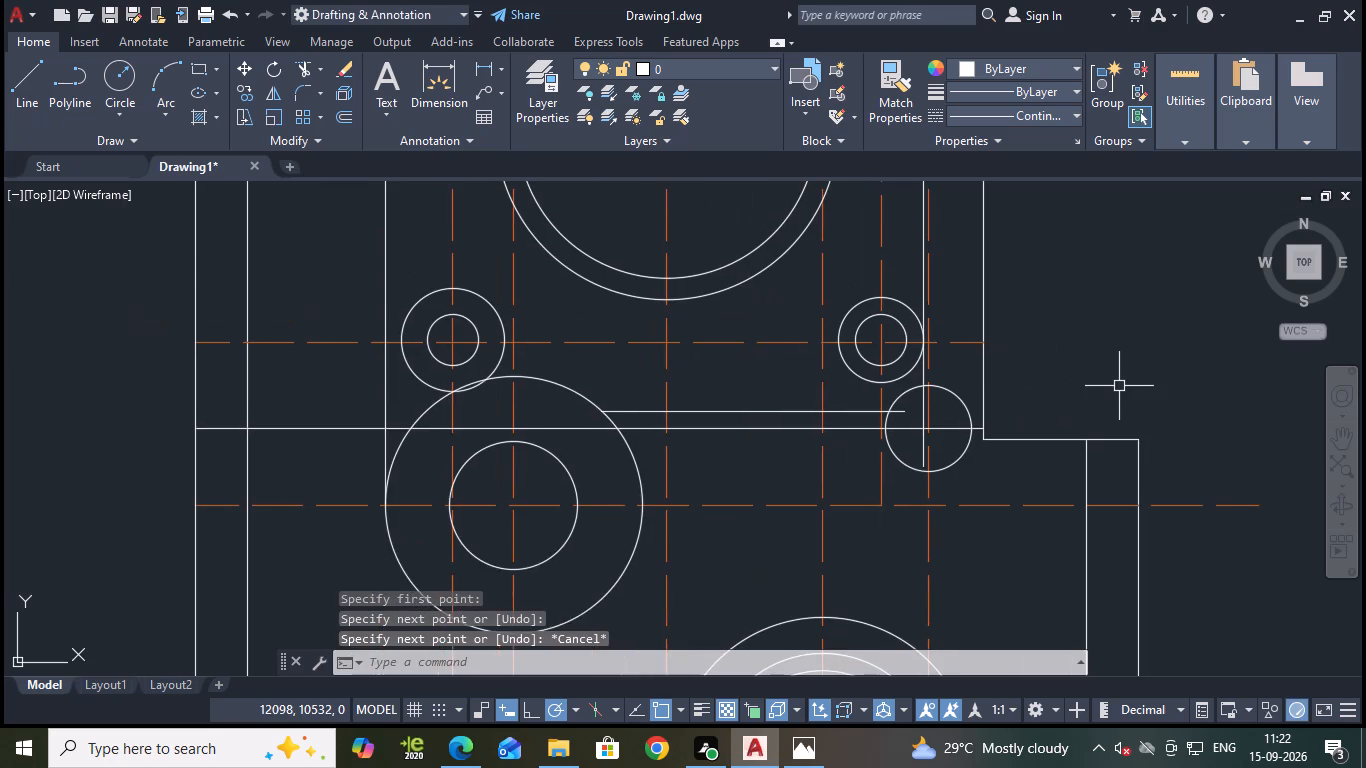
Trim the large outer circle's upper arcs and the middle segments of the old horizontal line below the new line.
key(Escape)
text(tr)
key(Return)
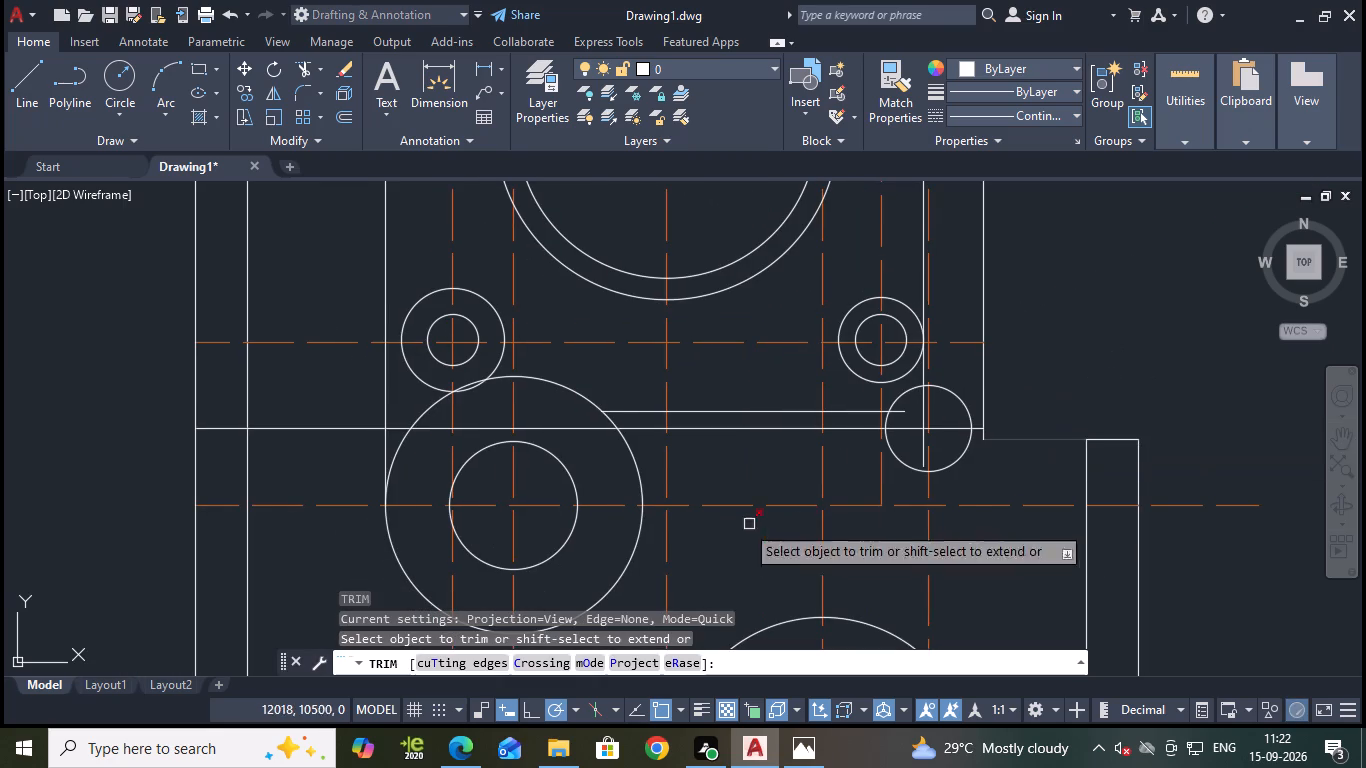
click(543, 427)
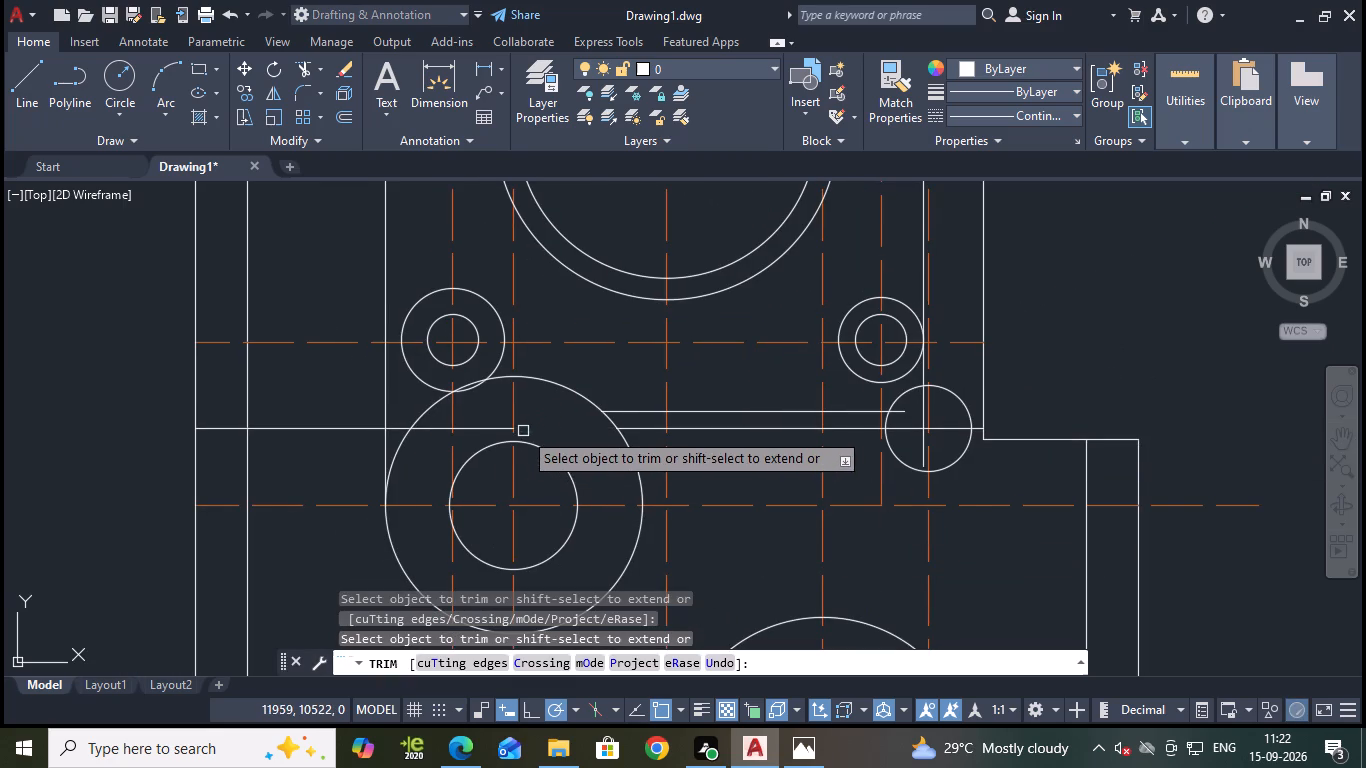
click(589, 405)
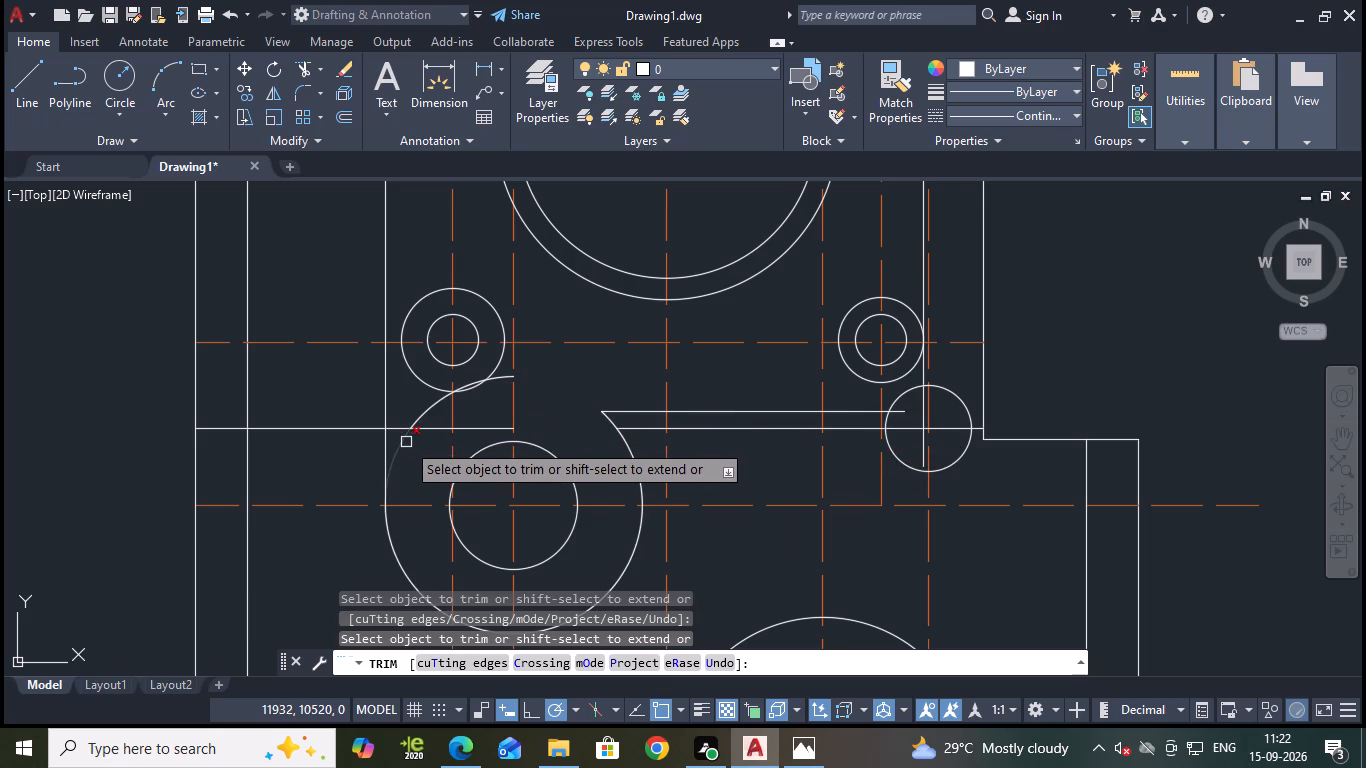
click(404, 446)
click(624, 428)
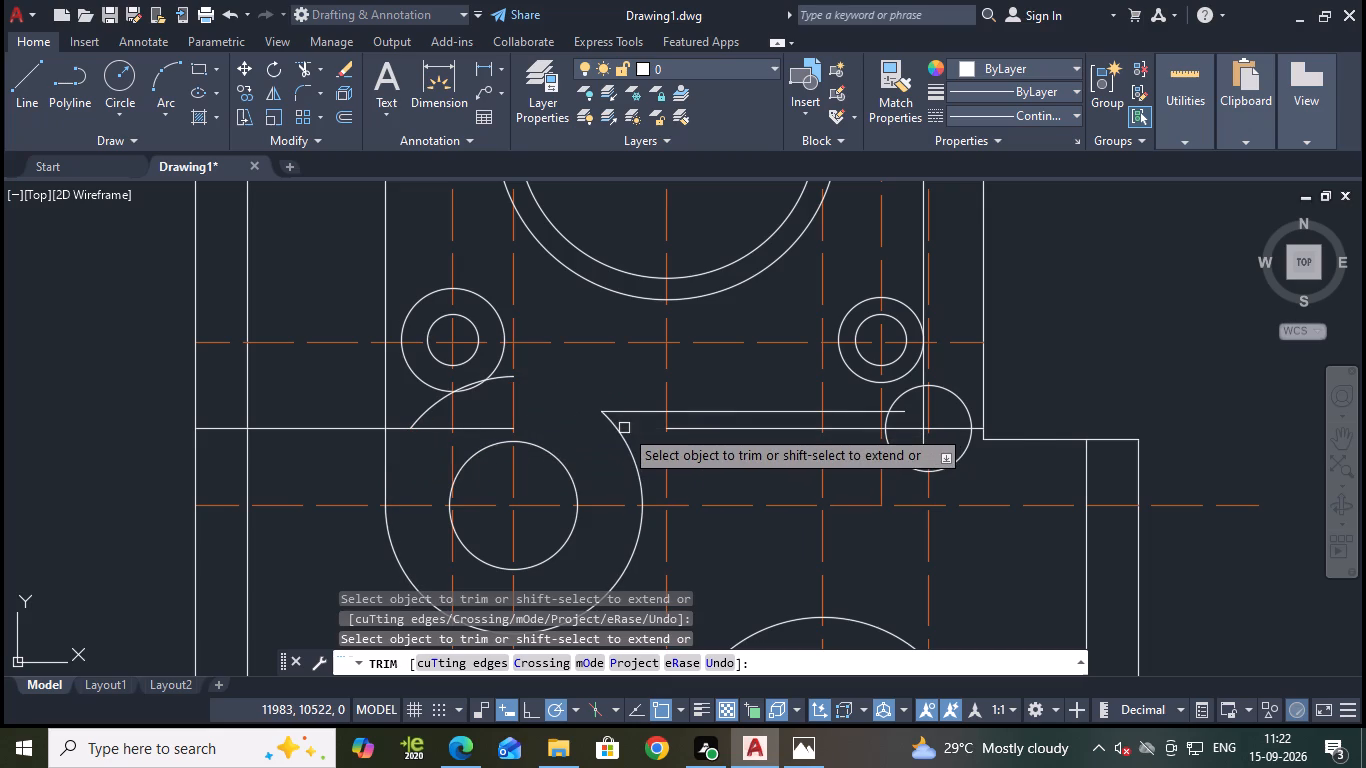
click(707, 427)
key(Escape)
Erase the two leftover pieces of the old horizontal line and the leftover upper arc of the large outer circle.
click(325, 427)
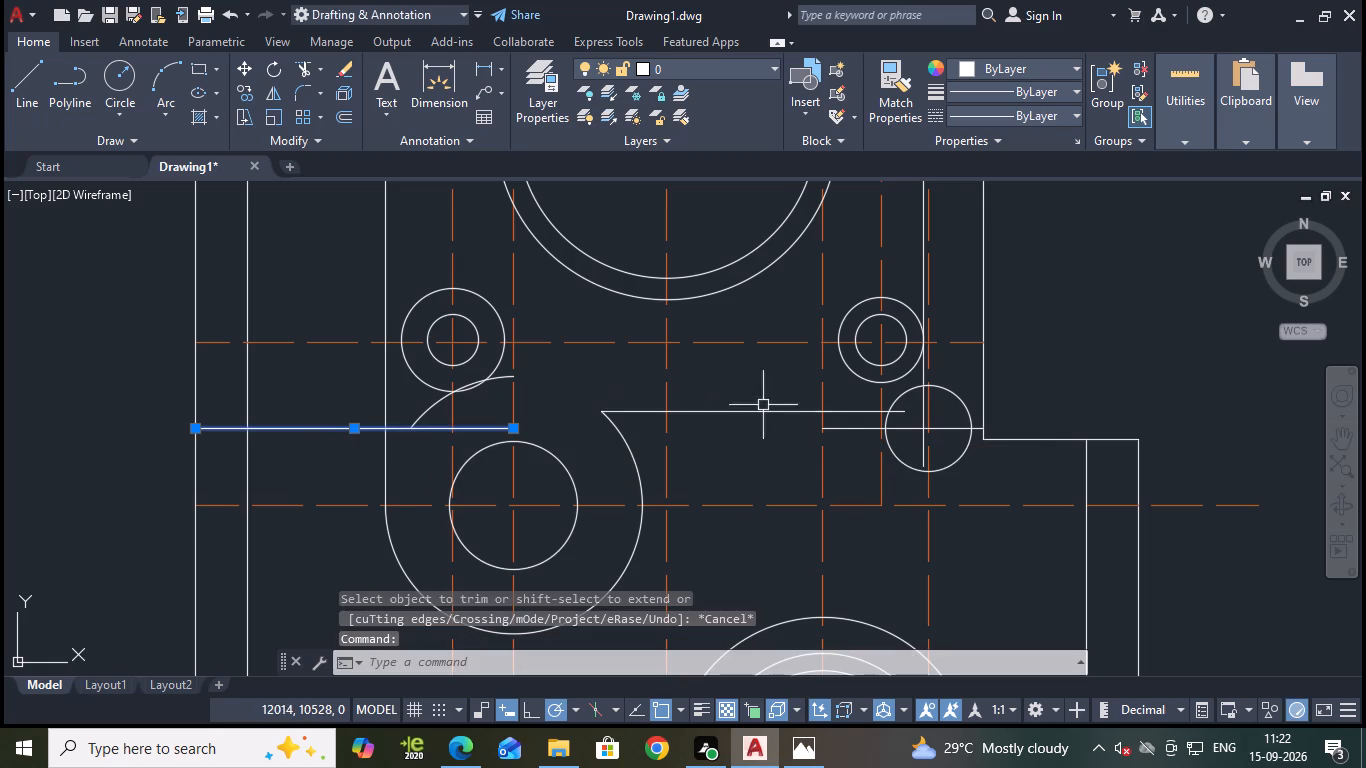
click(843, 429)
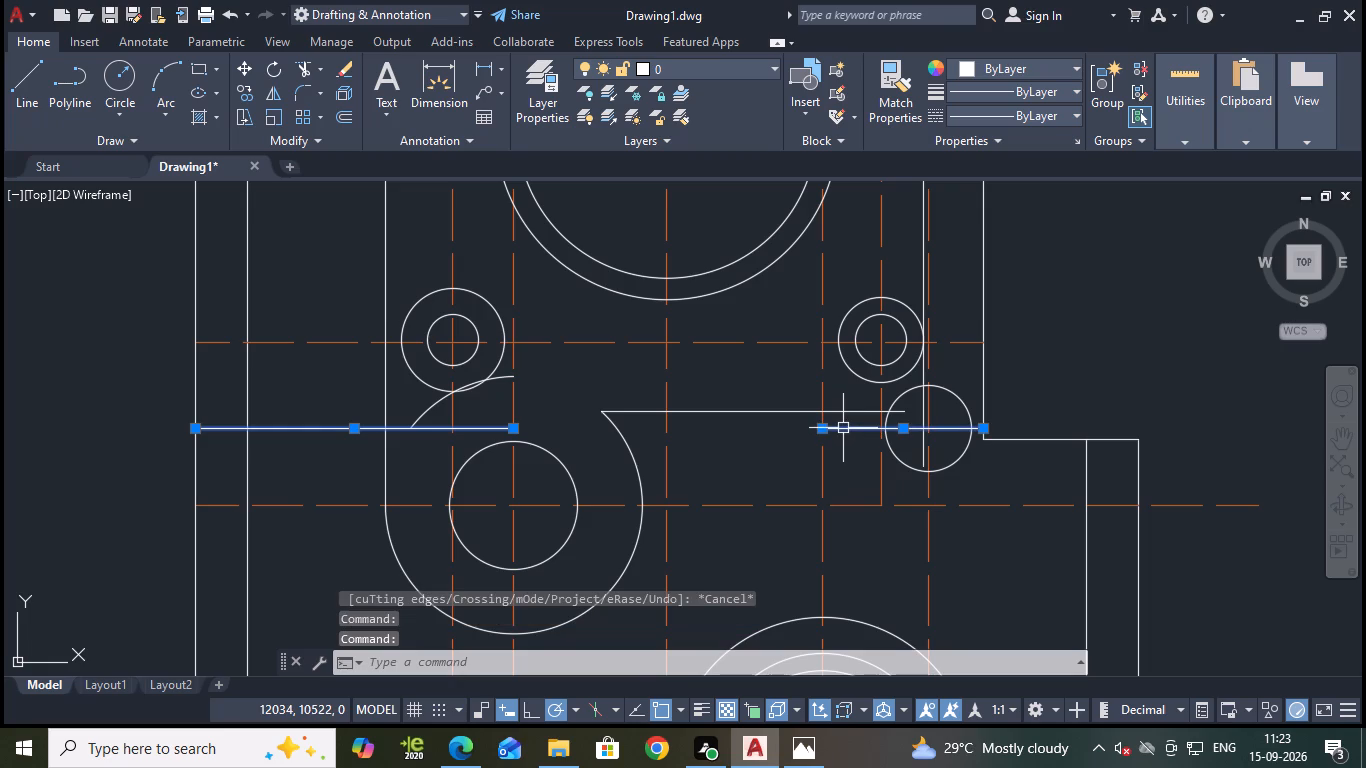
key(e)
key(Return)
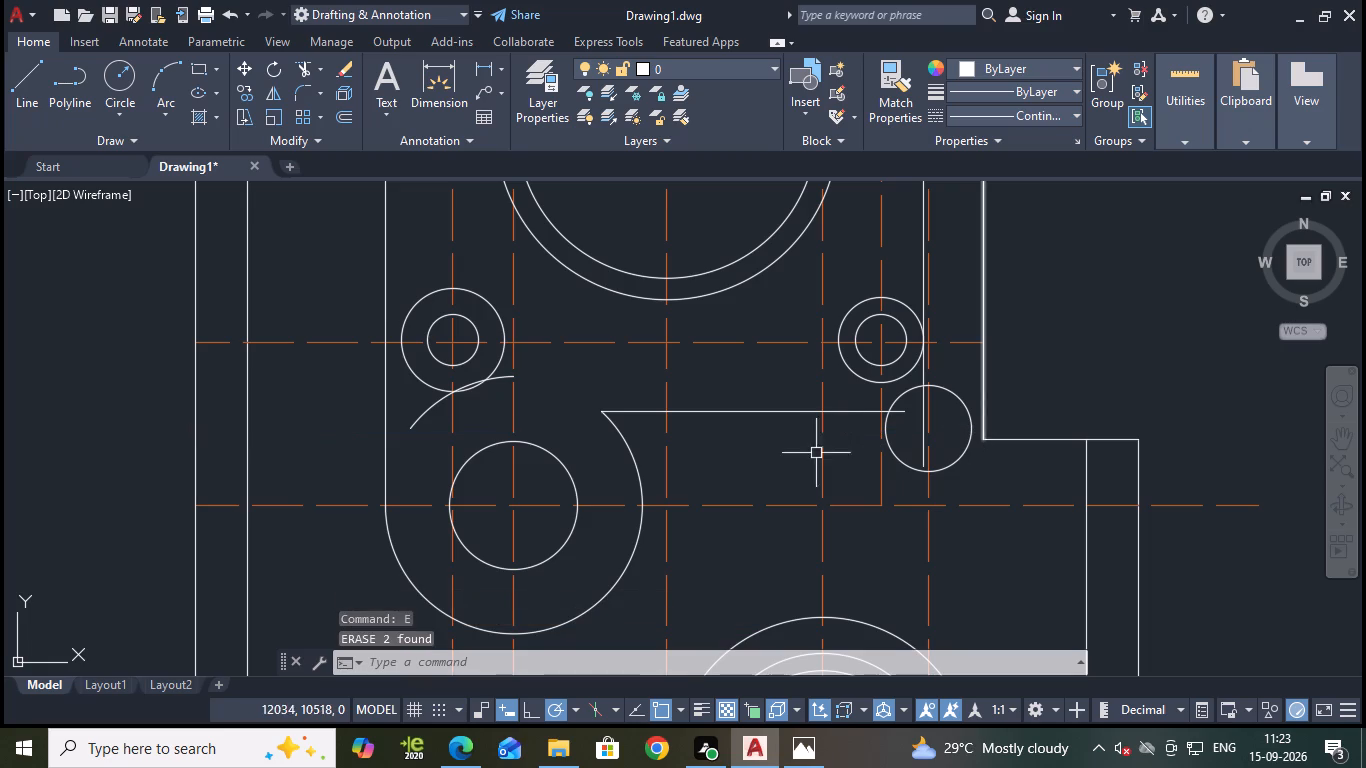
click(423, 426)
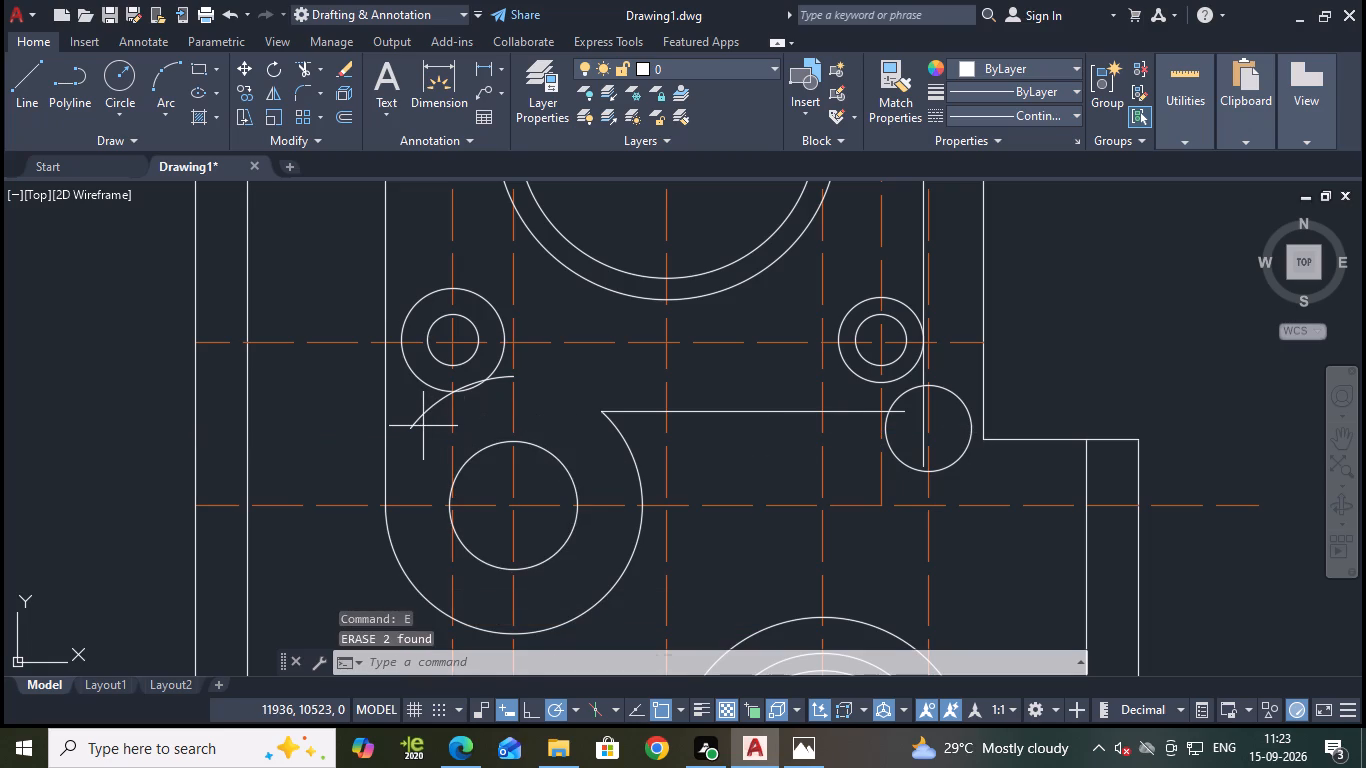
click(422, 425)
click(421, 423)
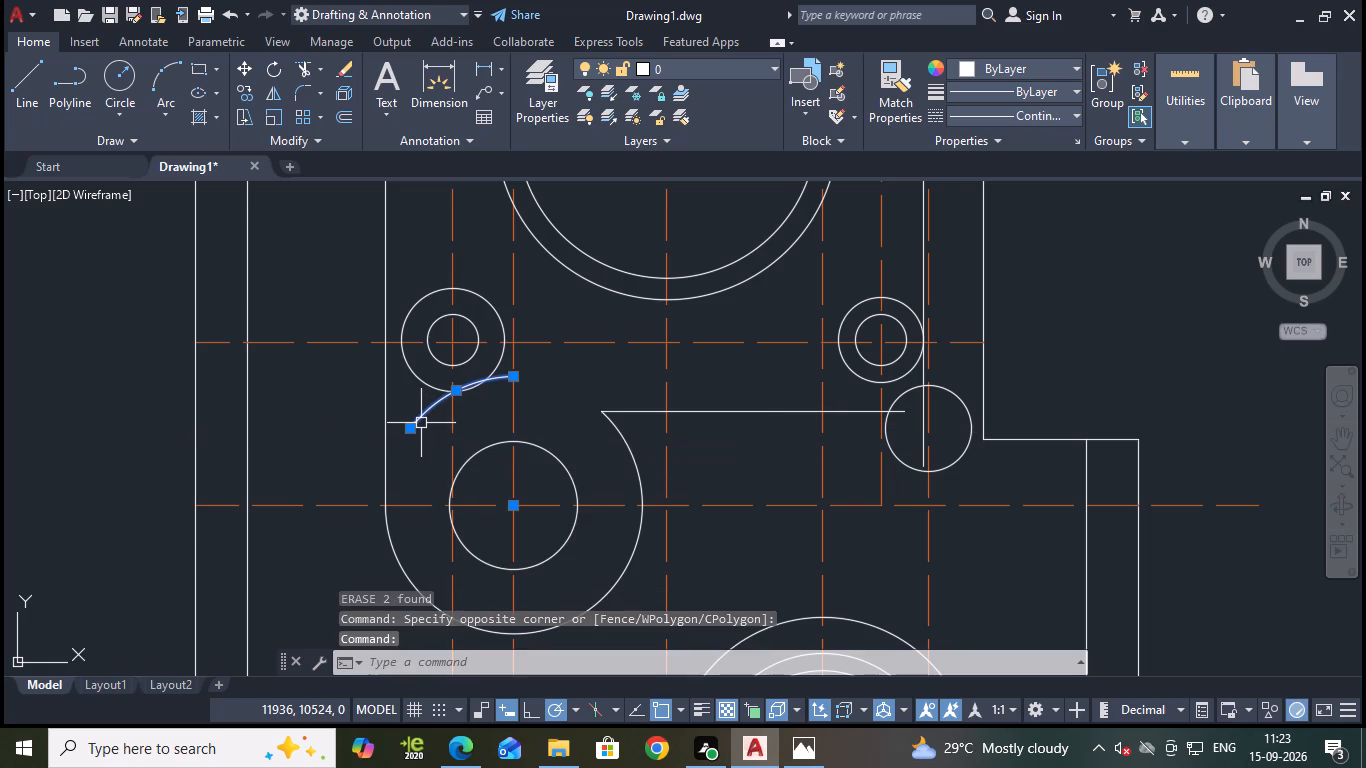
key(e)
key(Return)
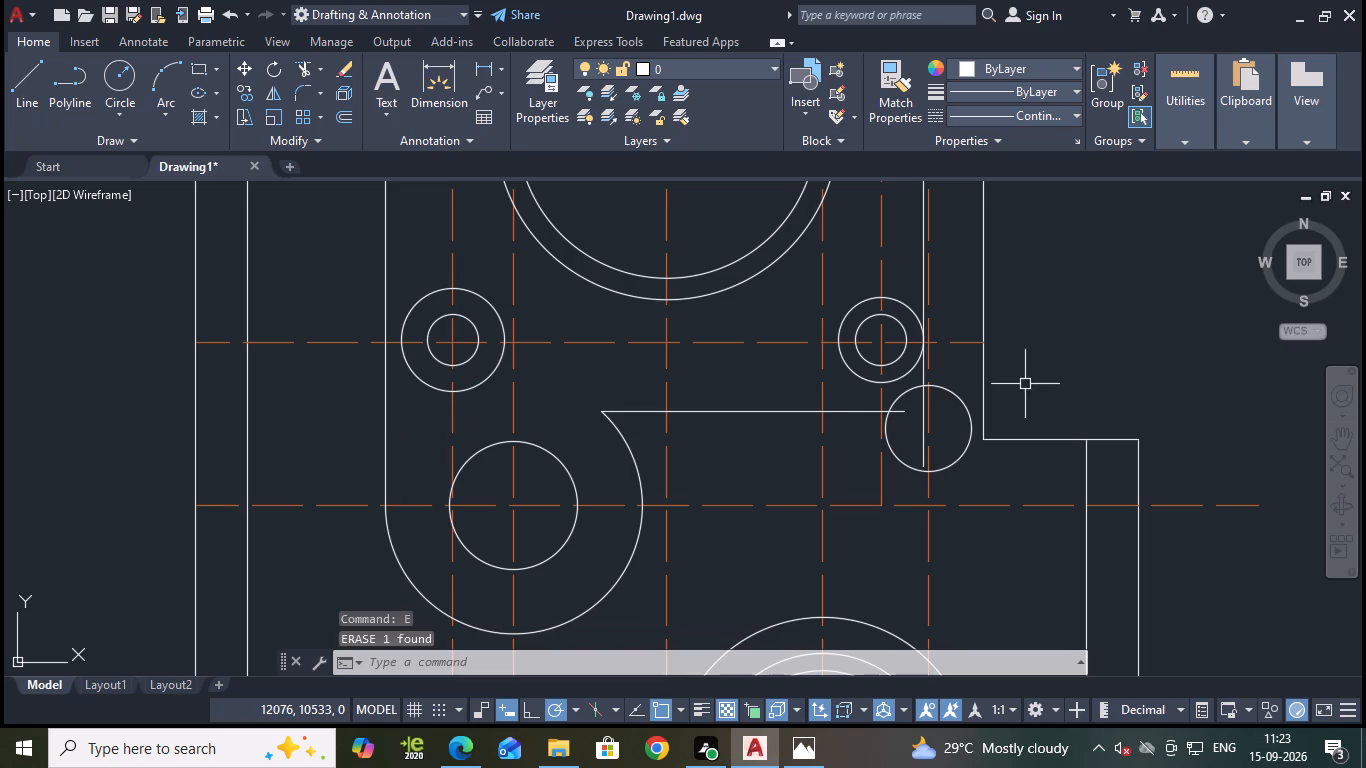
Draw a horizontal line about 40 mm long from the 10 mm radius circle's lowest point past the inner vertical line below the step.
scroll(1075, 405, up, 2)
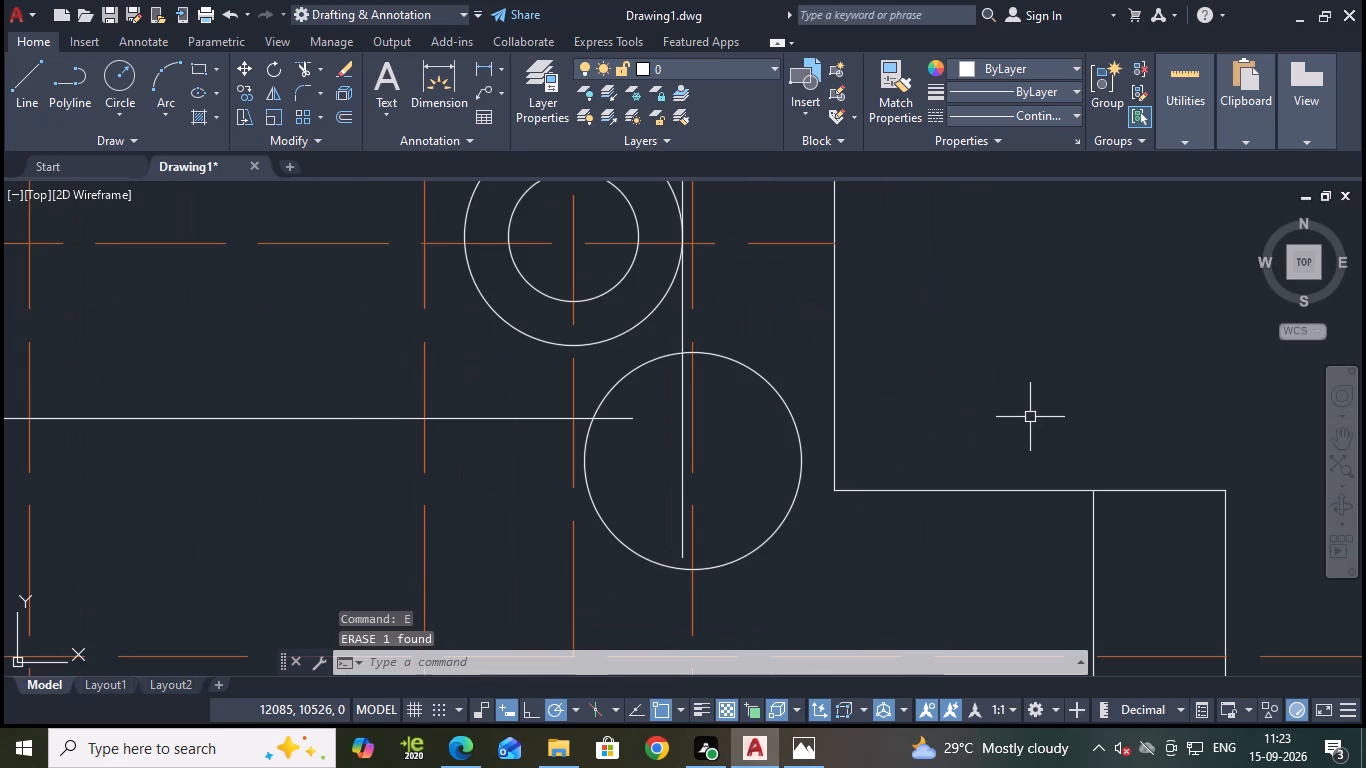
scroll(938, 526, down, 1)
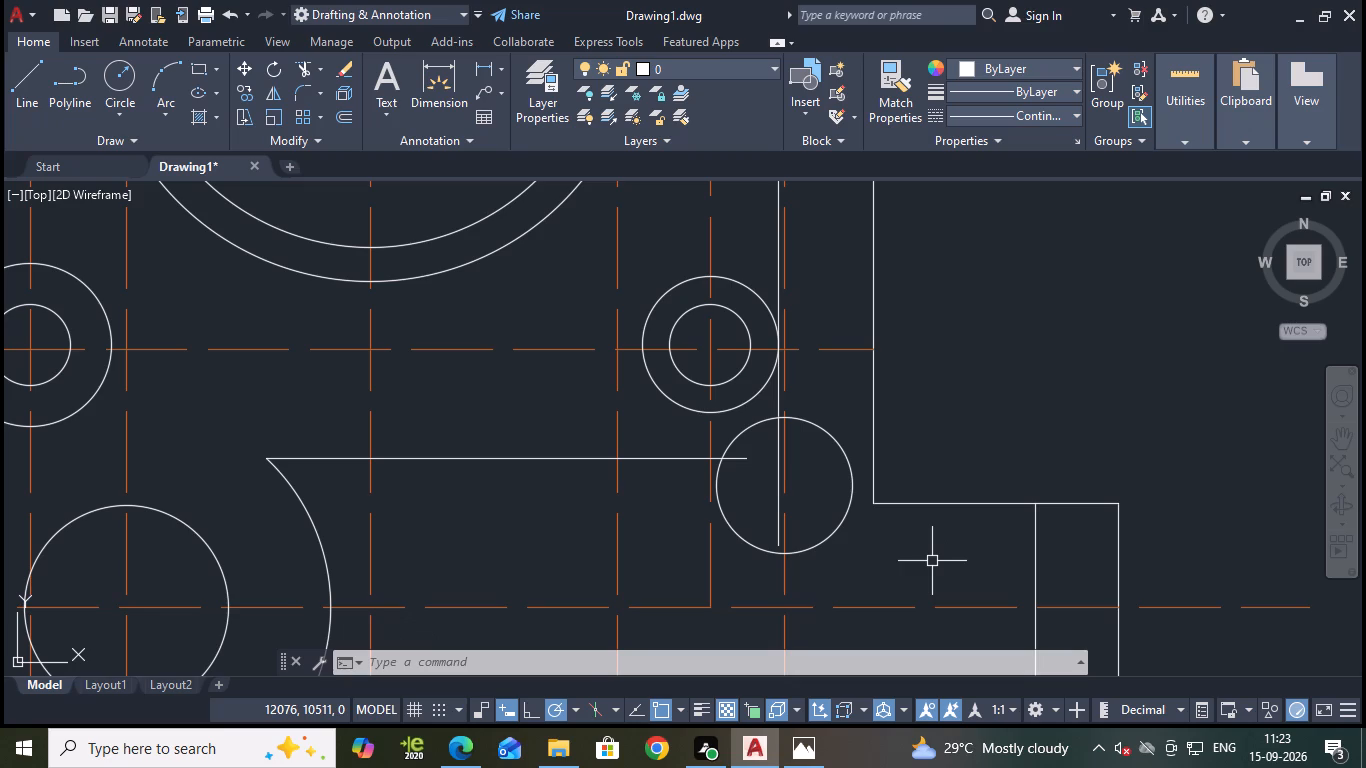
middle_click(932, 561)
key(l)
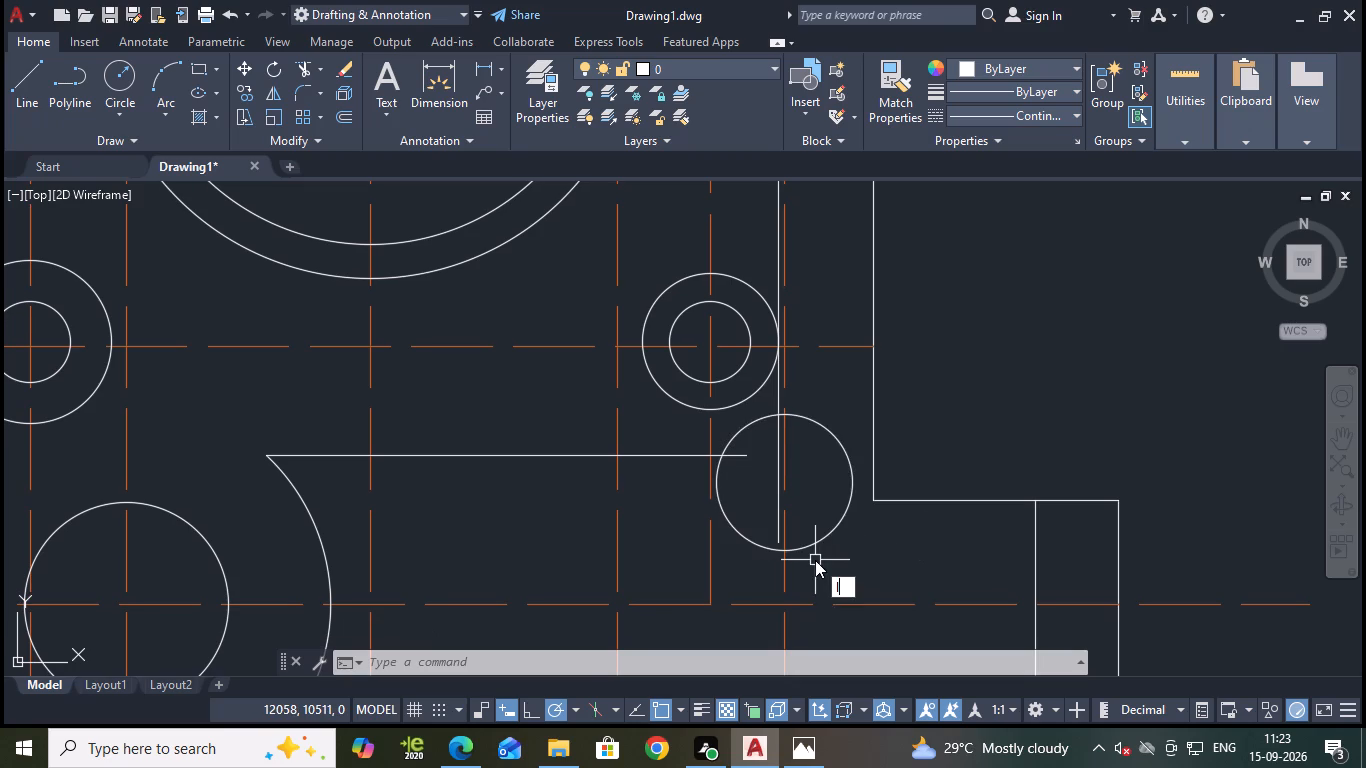
key(Return)
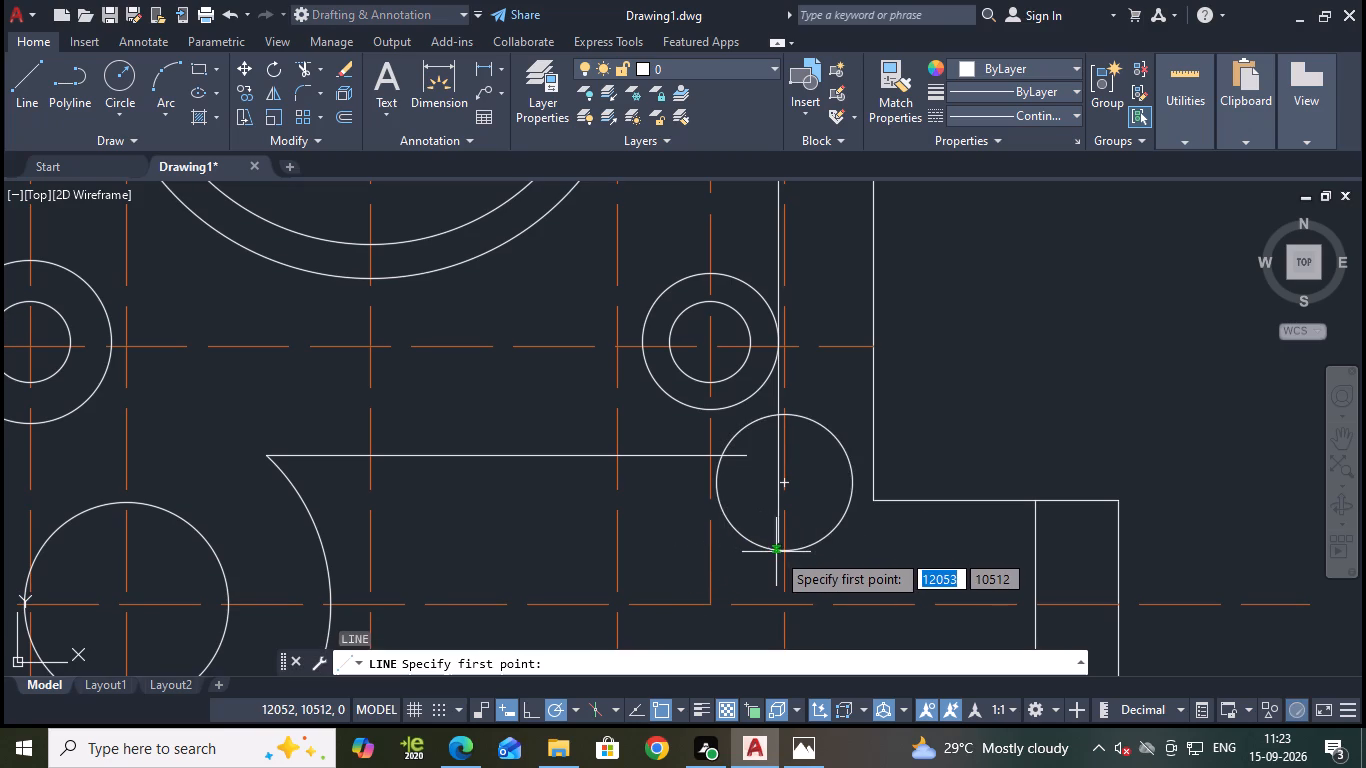
drag(783, 553, 792, 553)
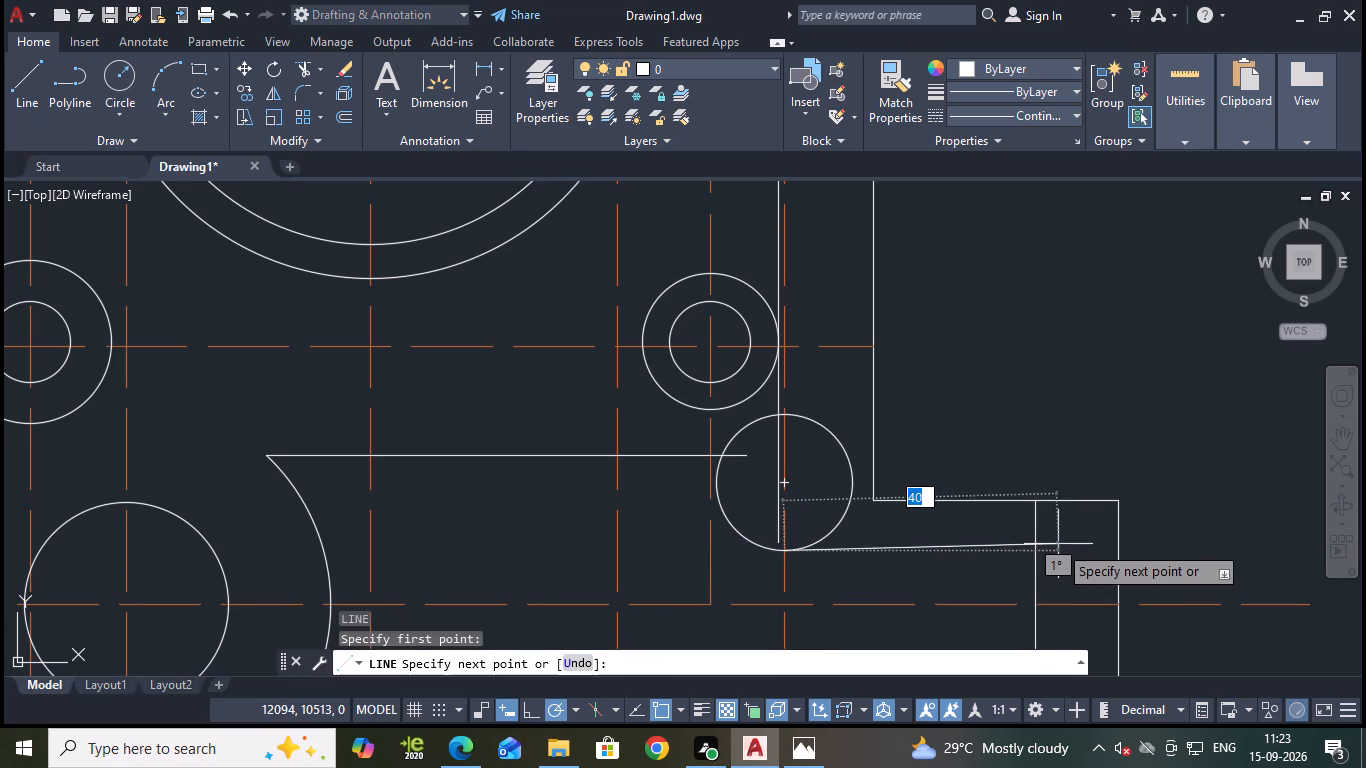
click(1055, 549)
key(Escape)
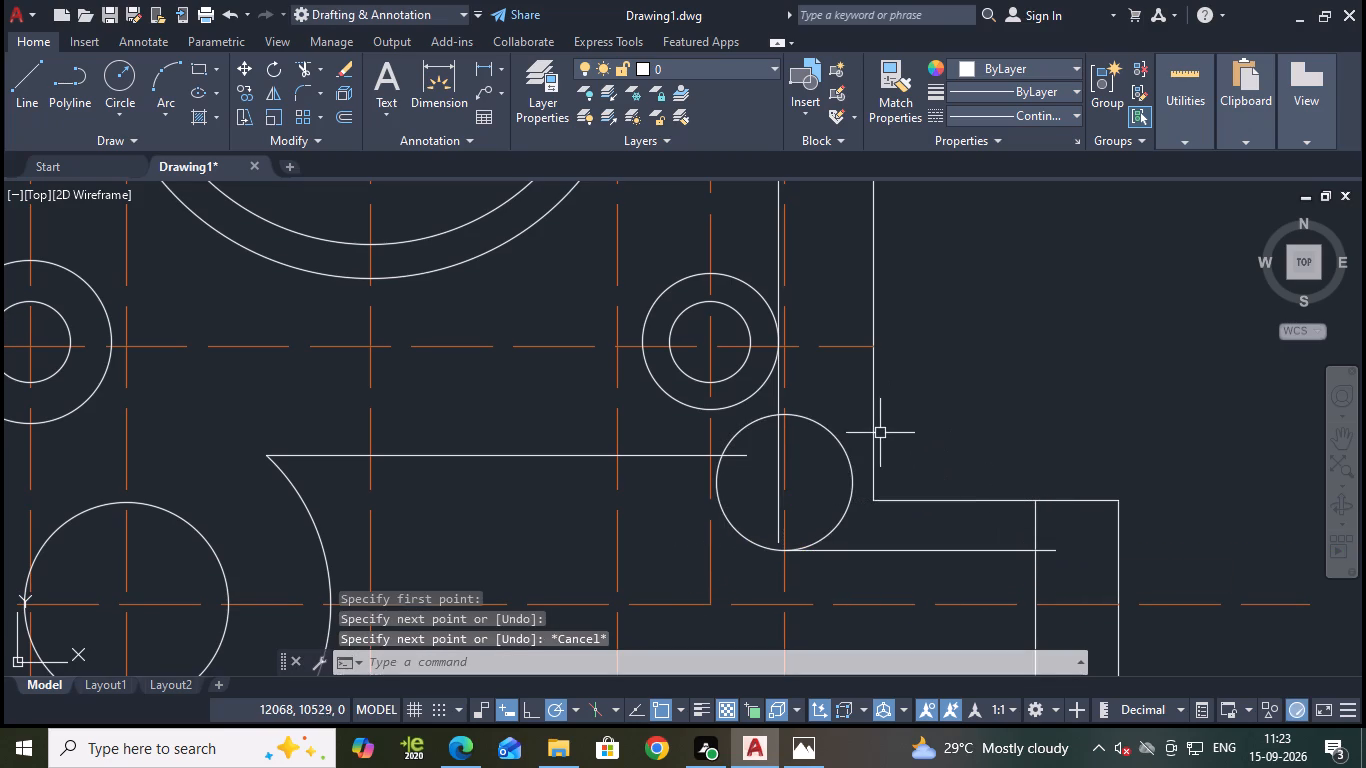
Trim the 10 mm radius circle to its left arc and remove the line pieces inside it.
text(tr)
key(Return)
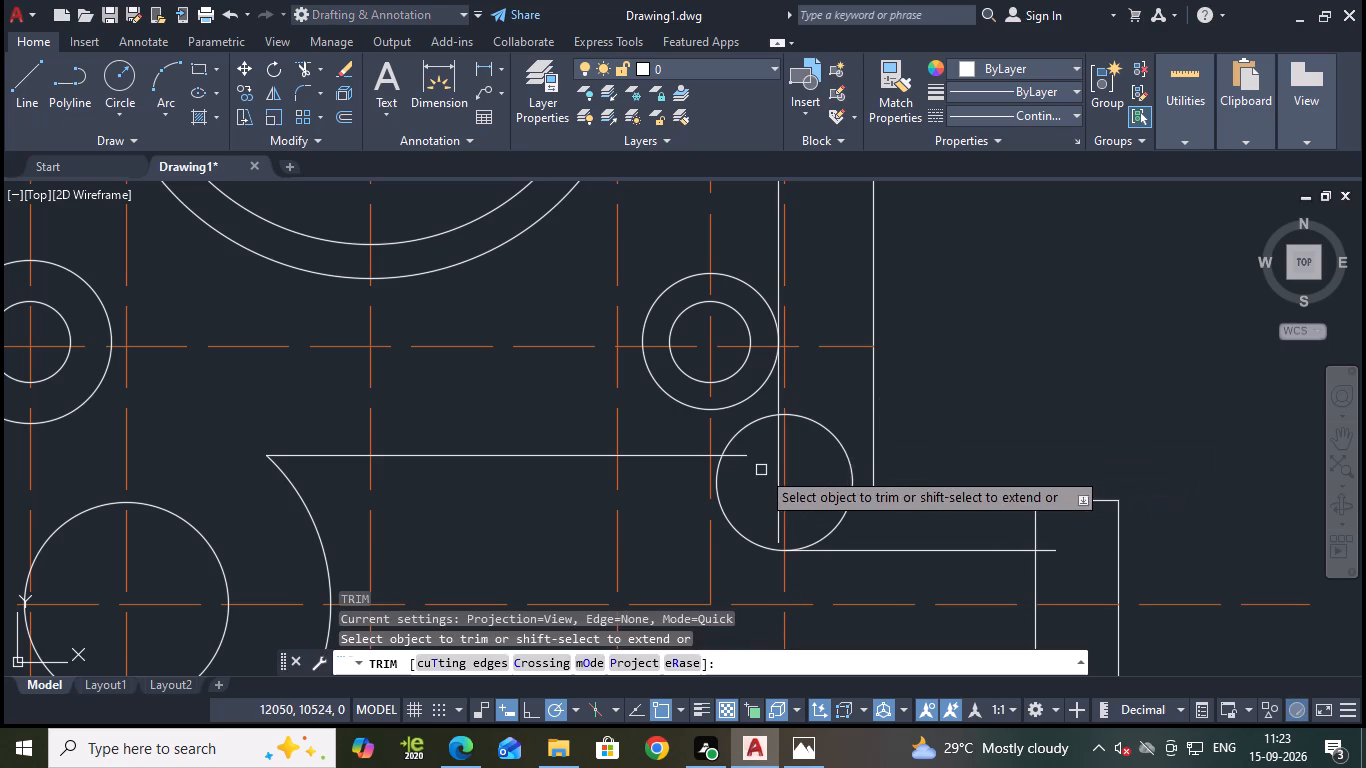
click(745, 453)
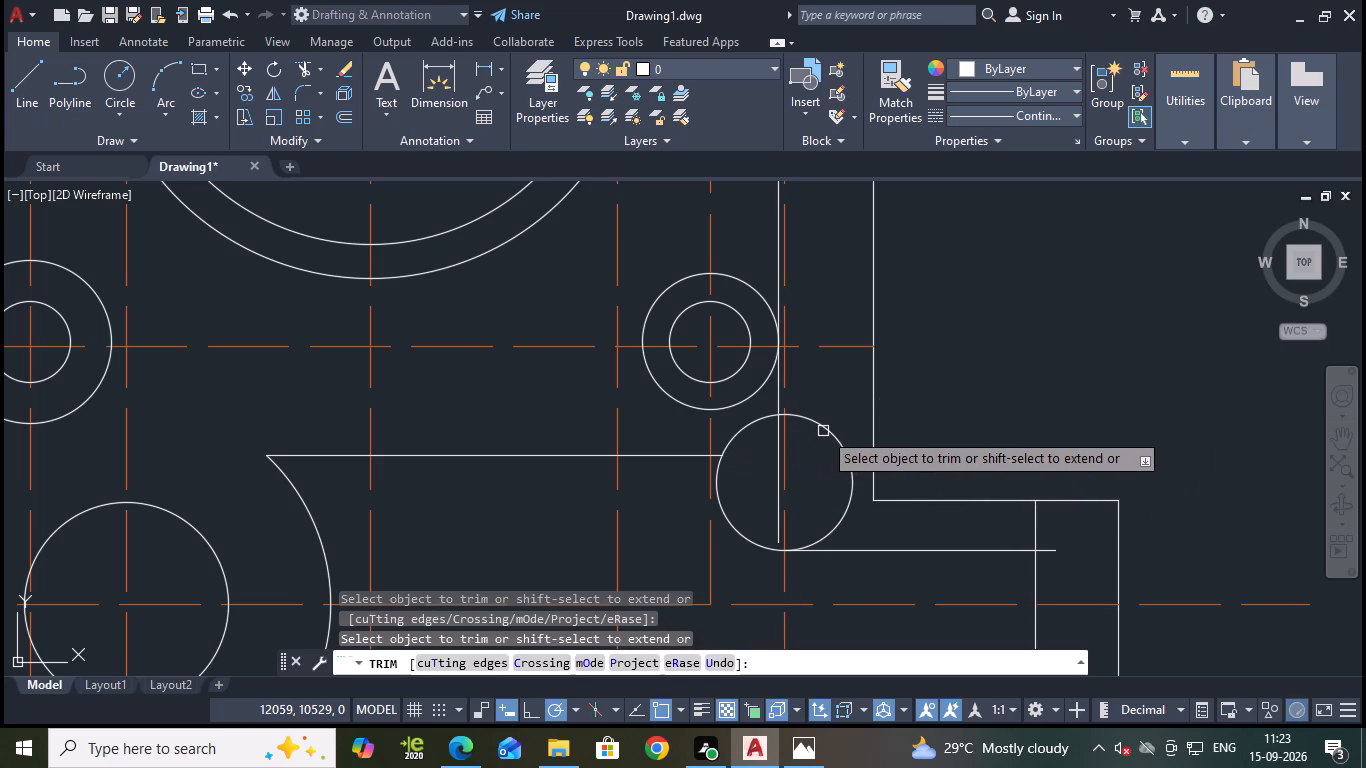
click(824, 431)
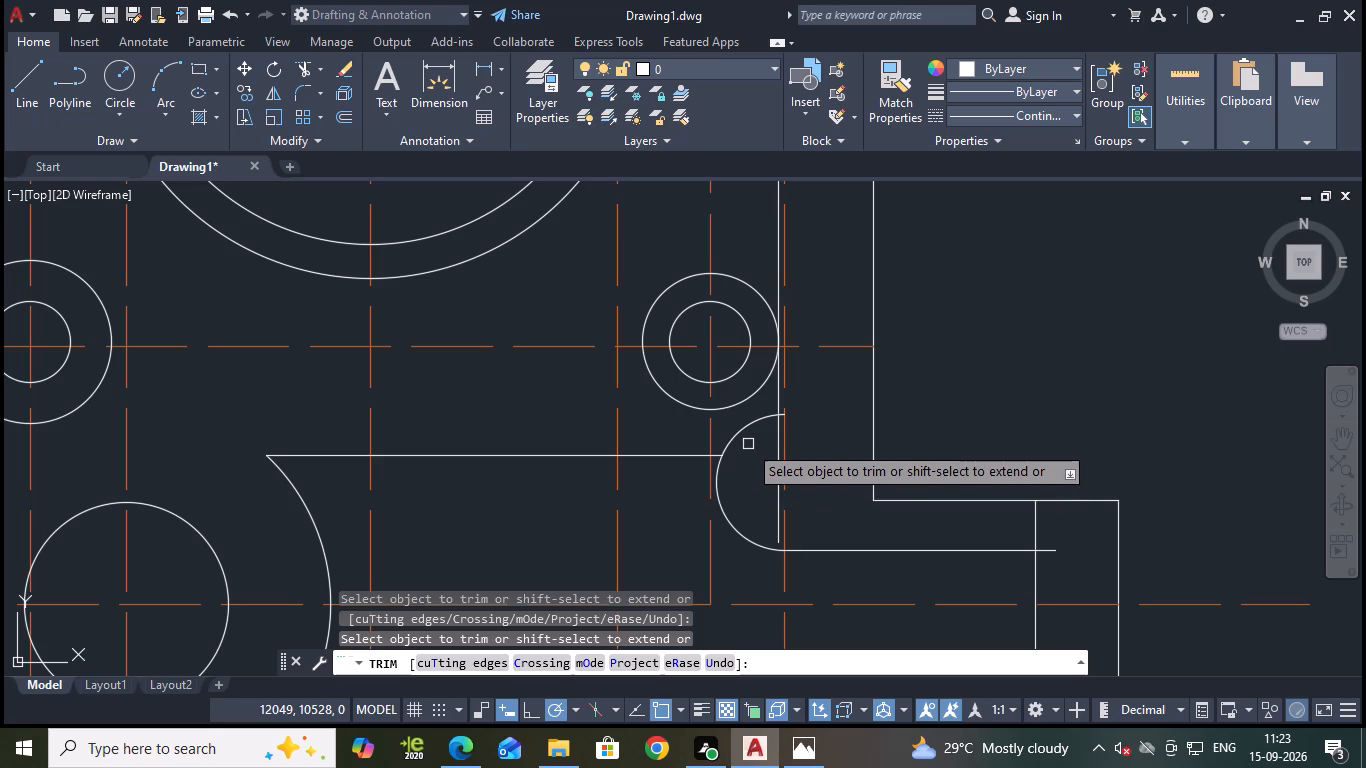
scroll(763, 437, up, 2)
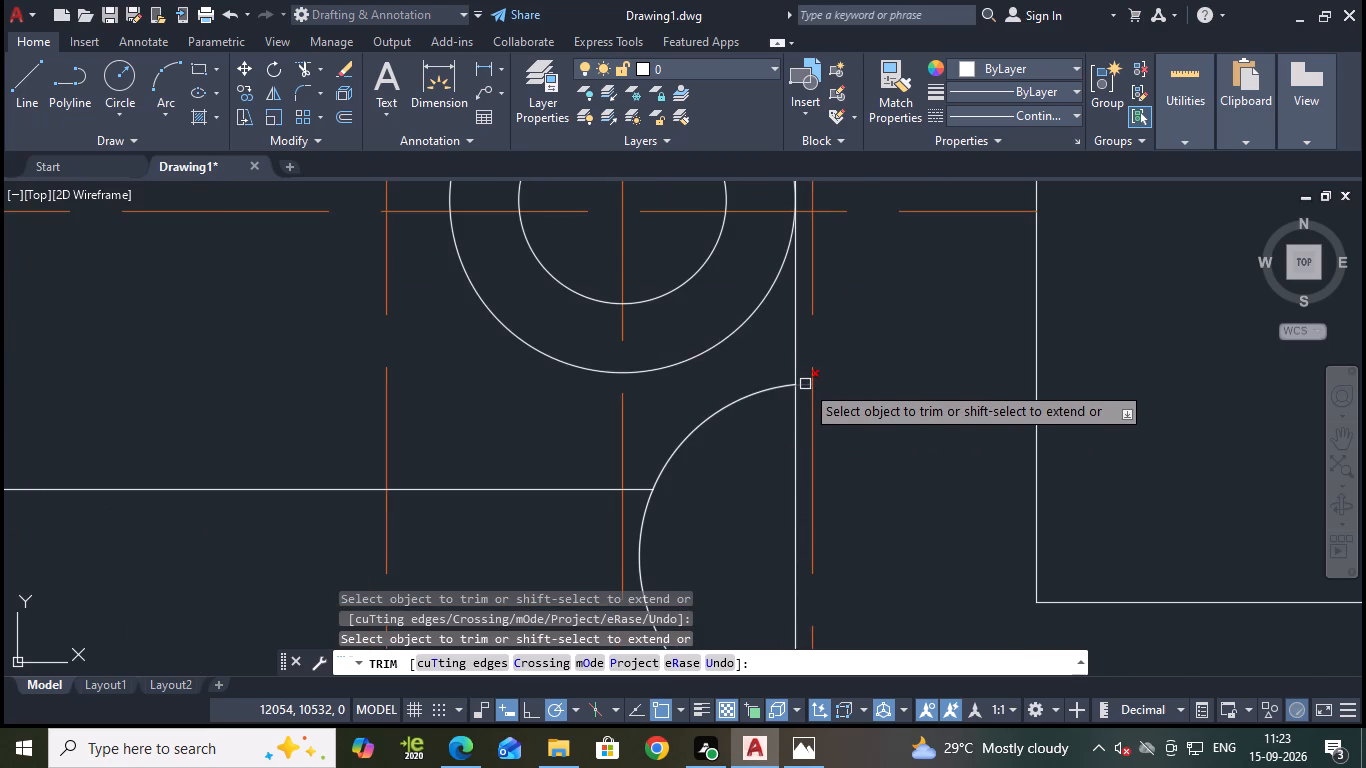
click(805, 384)
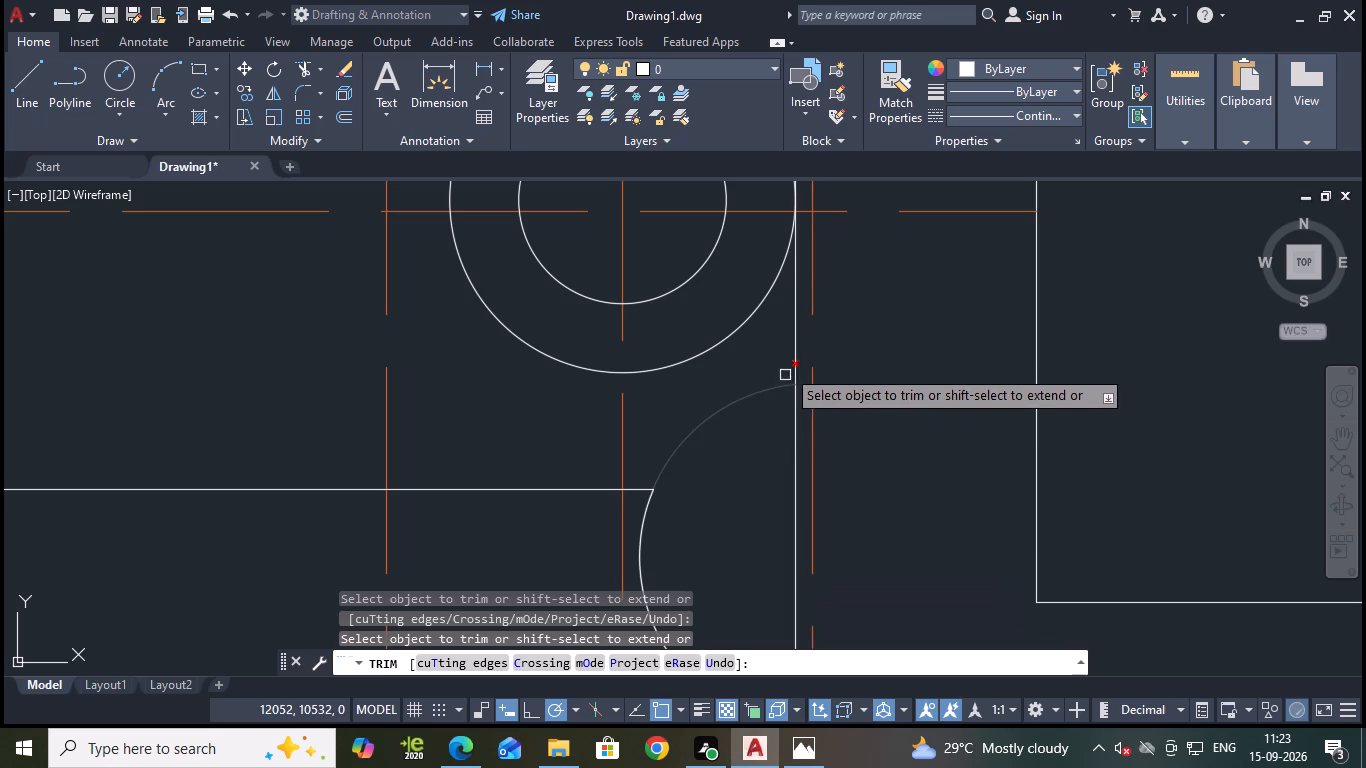
click(792, 466)
scroll(792, 468, down, 2)
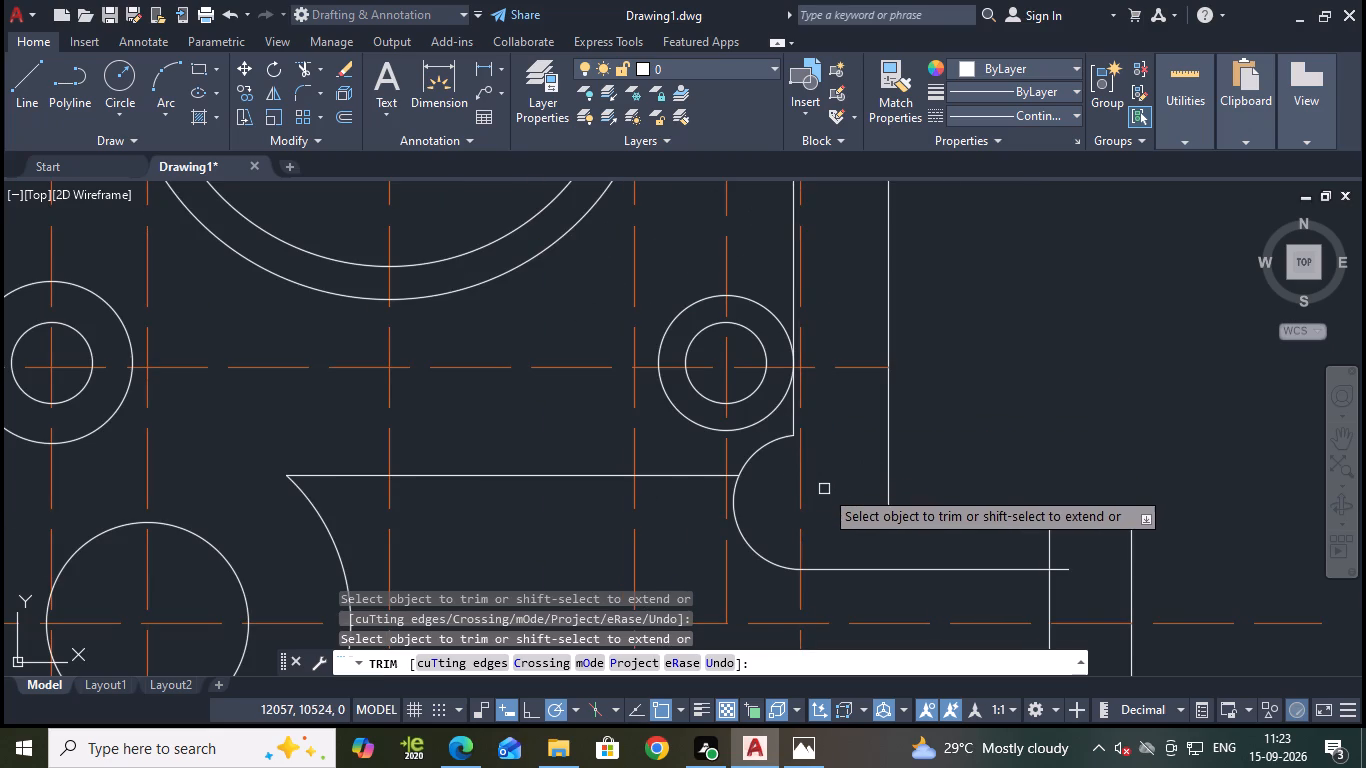
Trim the overhanging ends of the horizontal and inner vertical lines at the inner corner below the step.
middle_drag(823, 490, 825, 439)
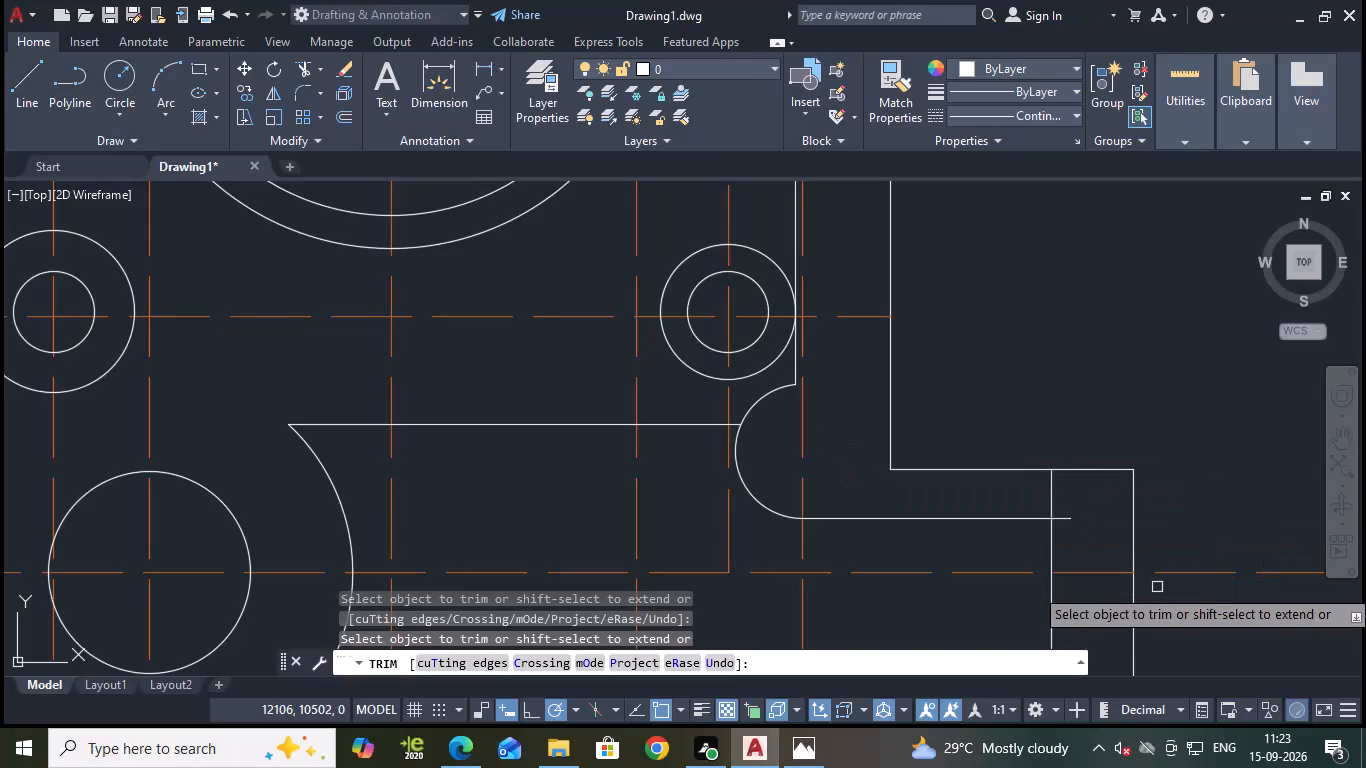
click(1070, 522)
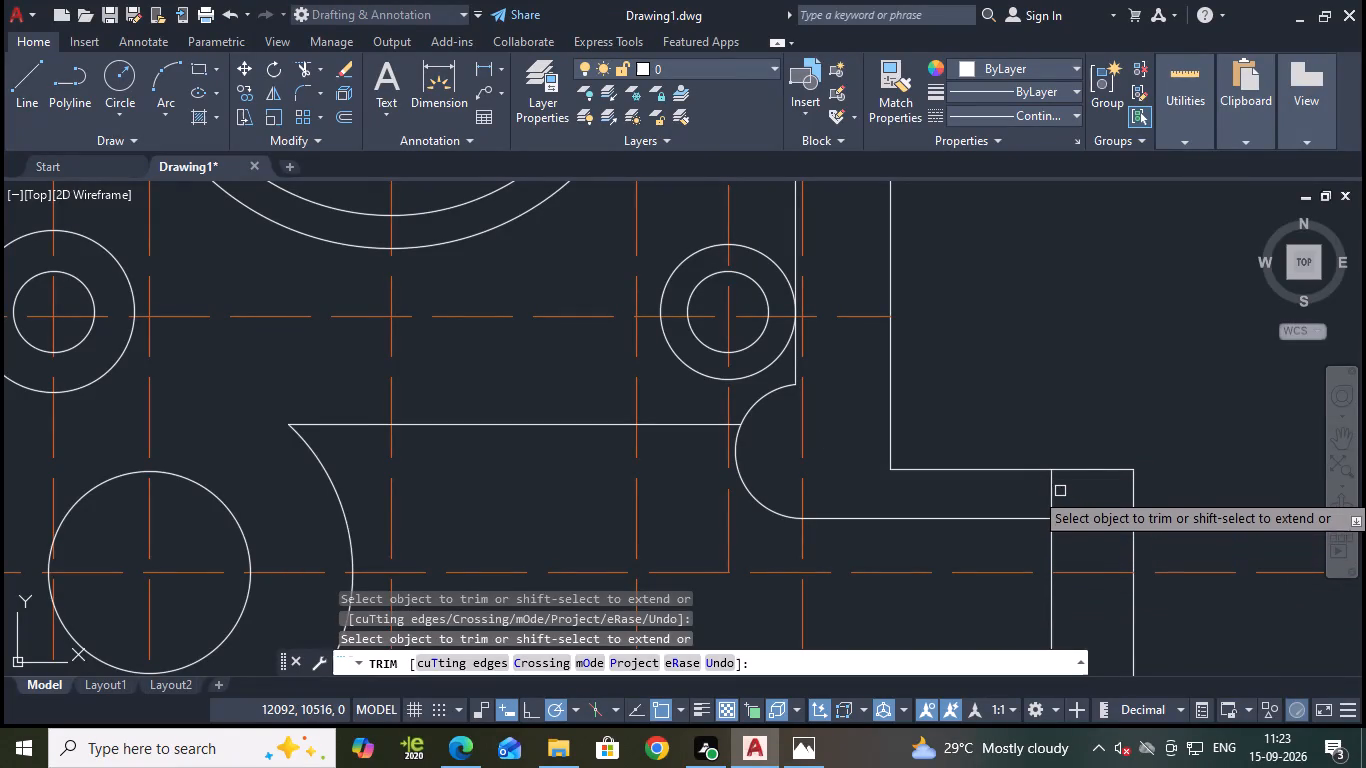
click(1050, 495)
scroll(1042, 390, down, 2)
key(Escape)
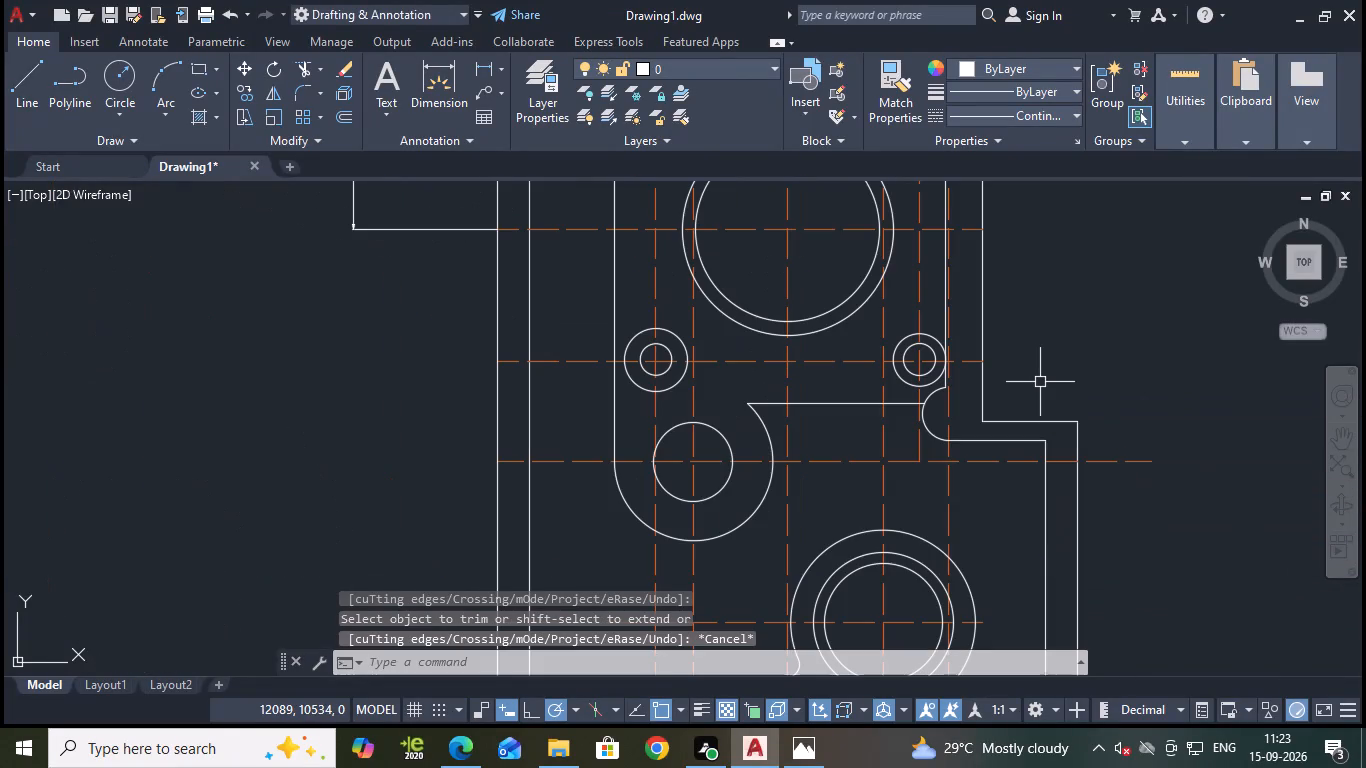
Save the drawing.
key(ctrl+s)
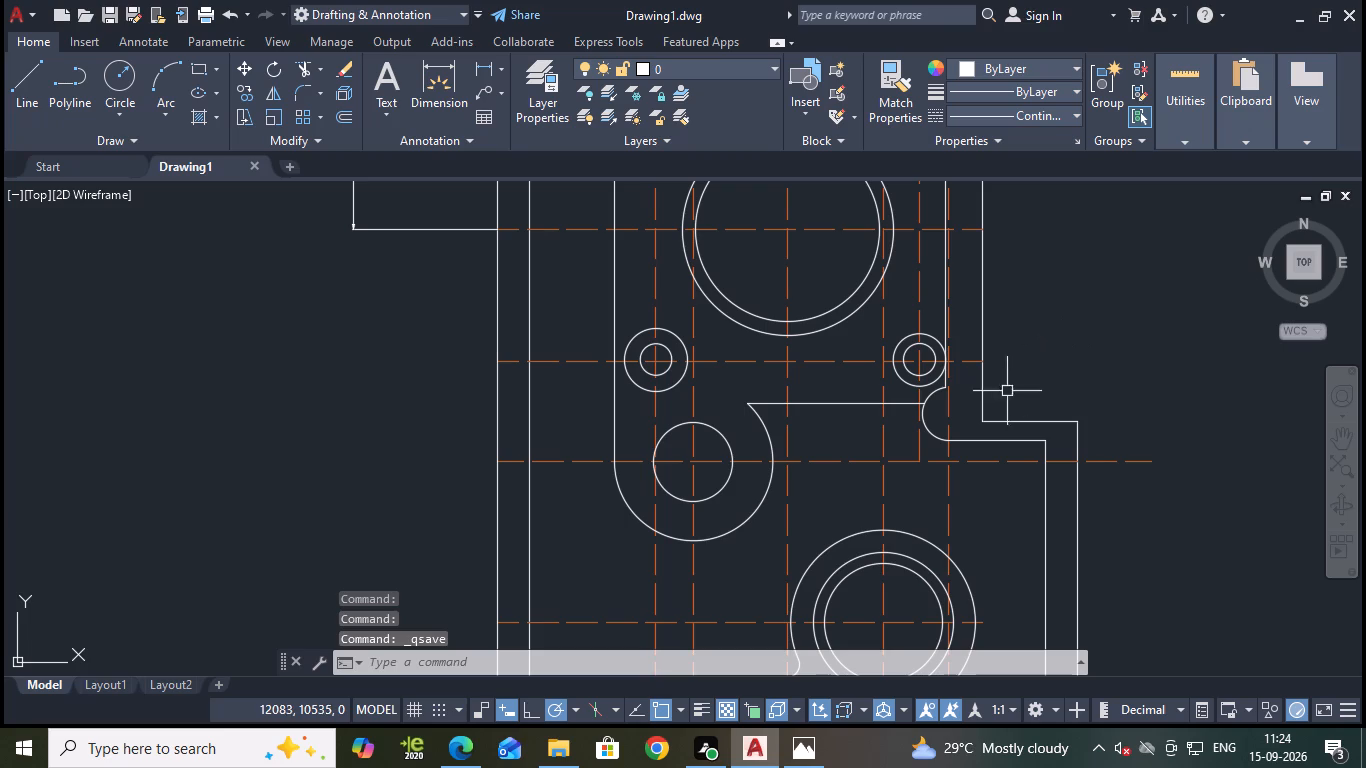
key(Escape)
Fillet the corner between the lower-left large outer arc and the horizontal line with a 5 mm radius.
key(f)
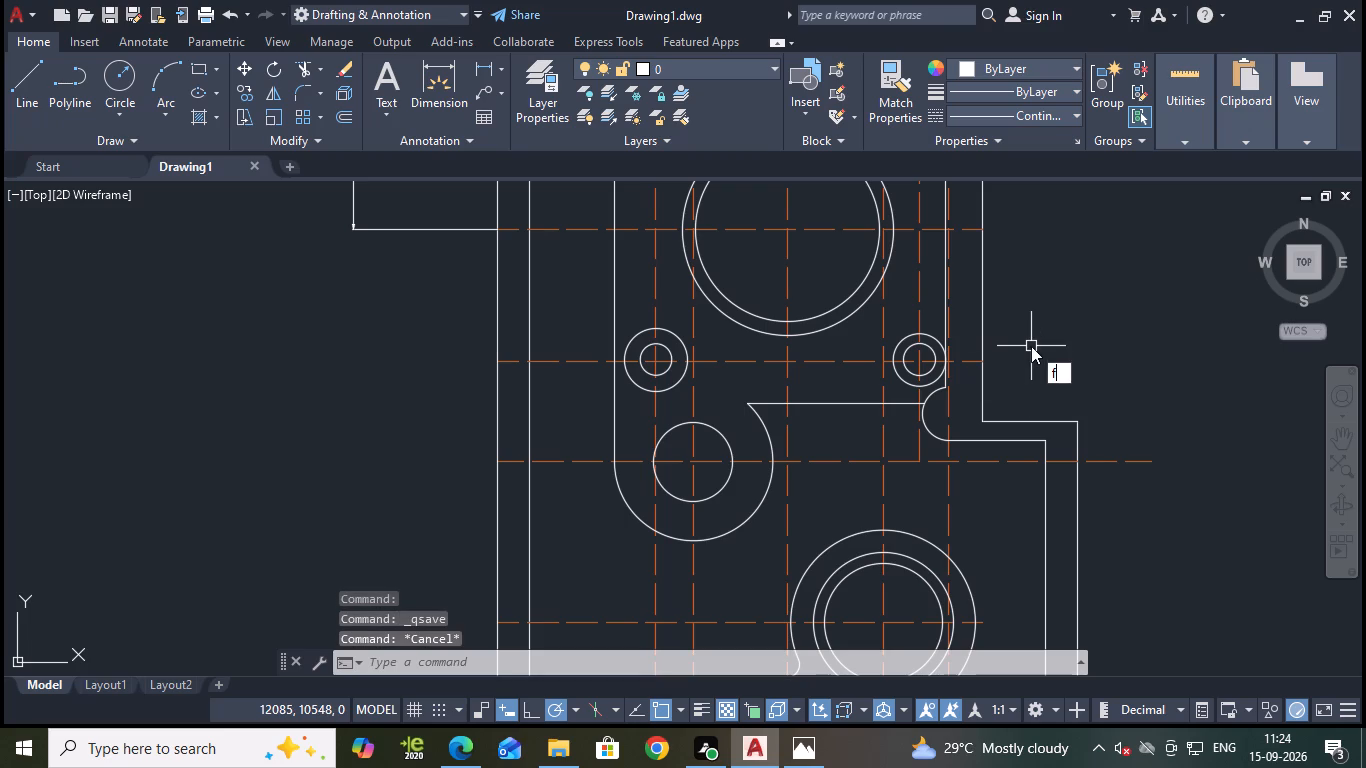
key(Return)
key(r)
key(Return)
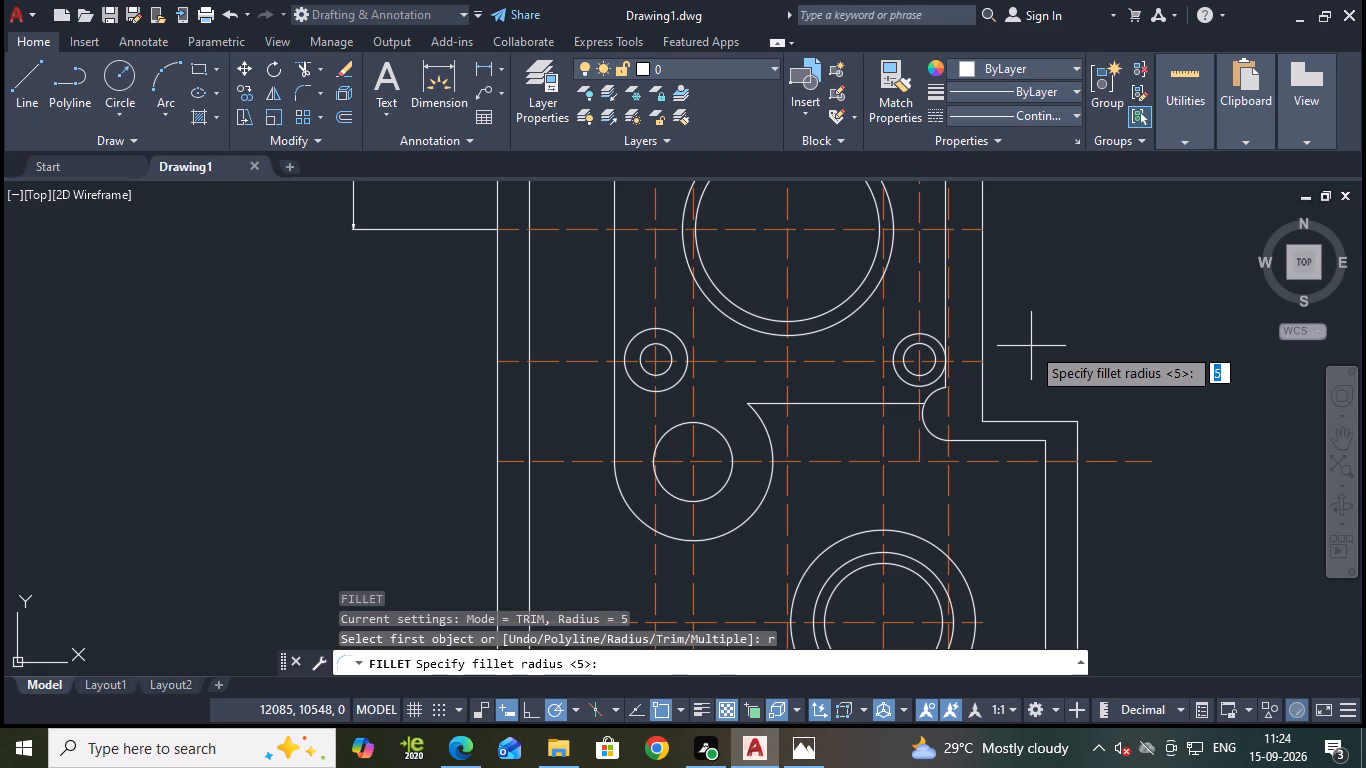
key(Return)
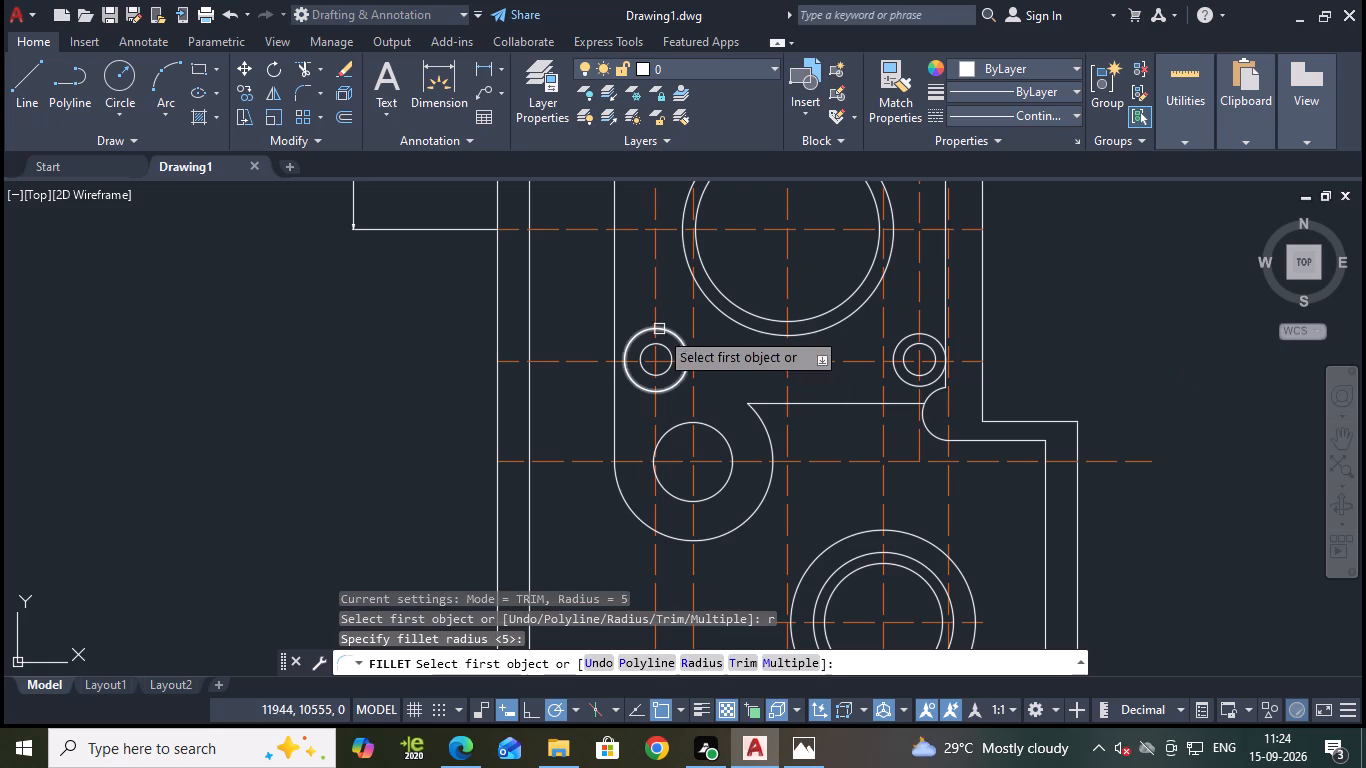
scroll(694, 378, up, 2)
click(858, 484)
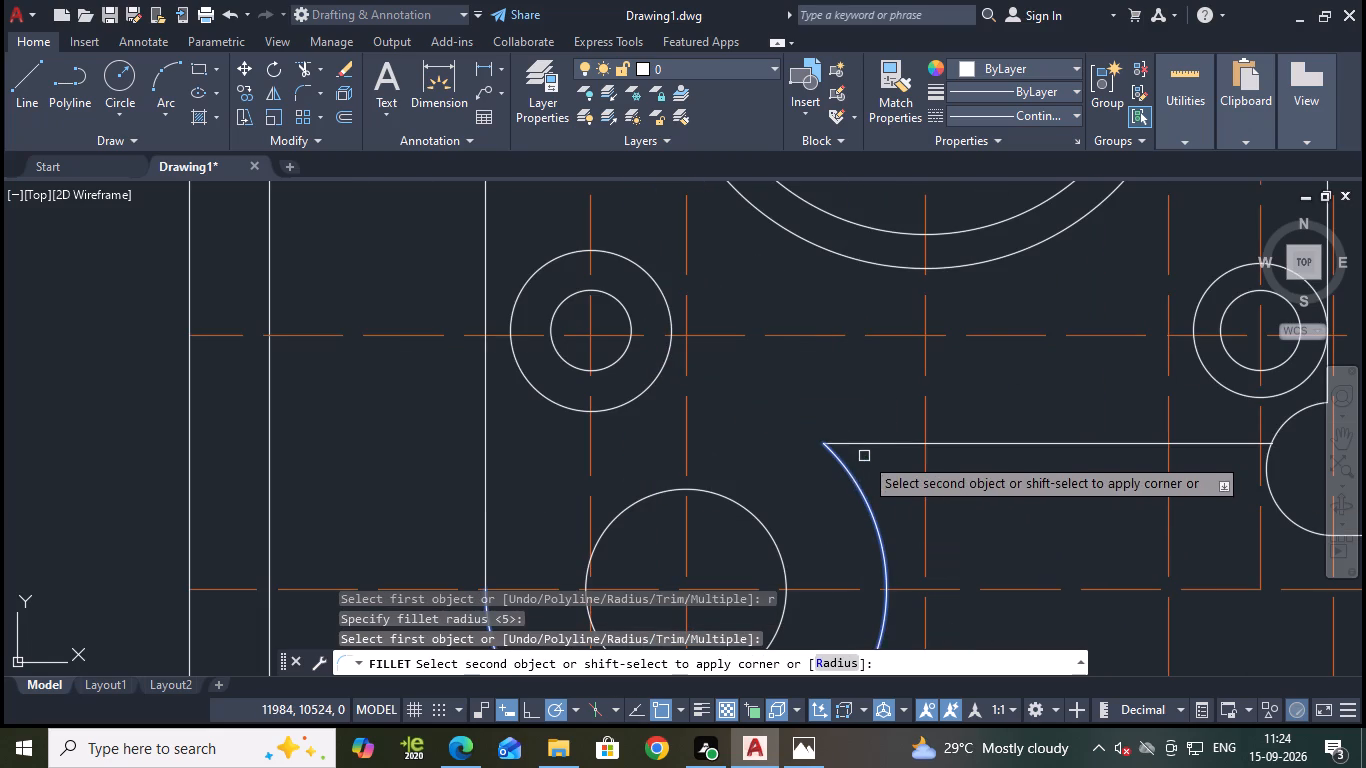
click(864, 439)
scroll(864, 436, down, 4)
key(Escape)
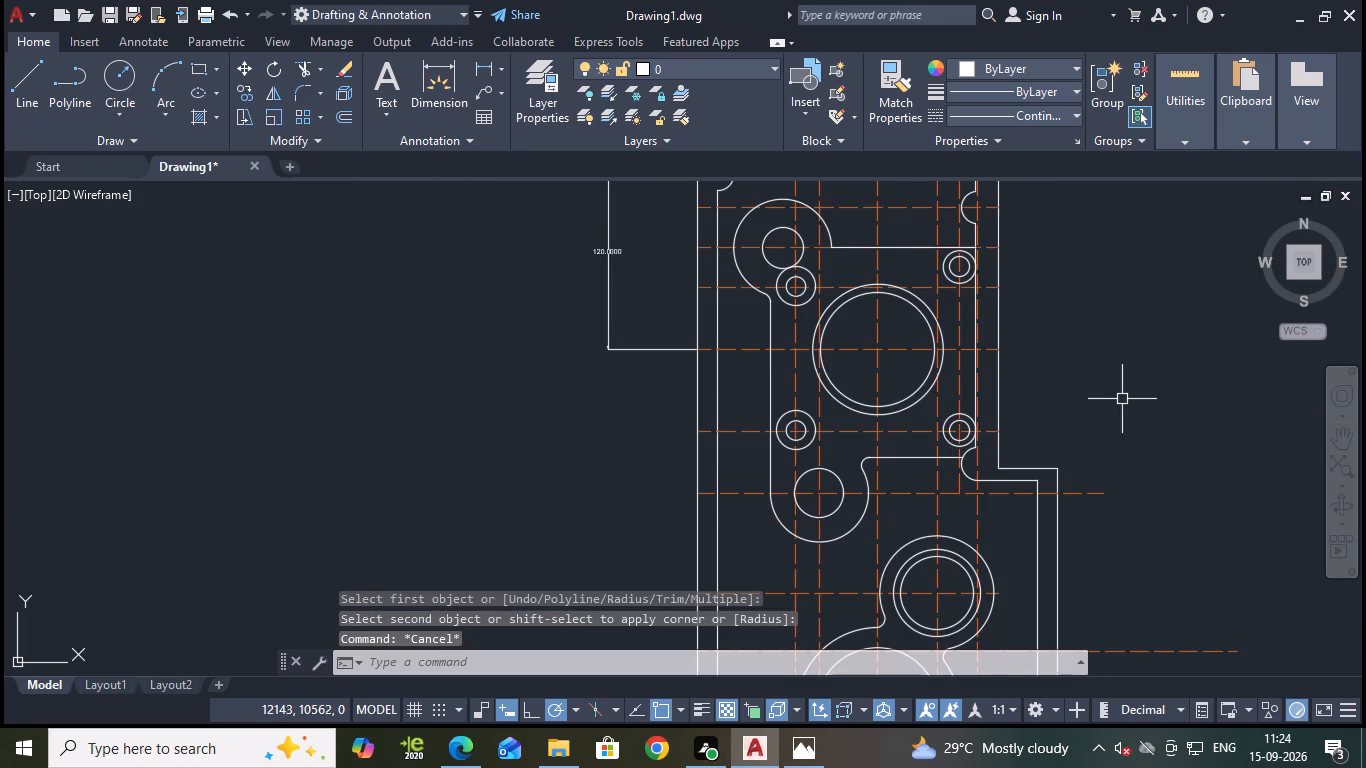
Save the drawing with the new fillet.
key(ctrl+s)
Fillet the corner between the upper-left large outer arc and the upper inner horizontal line with a 5 mm radius.
scroll(1077, 454, up, 2)
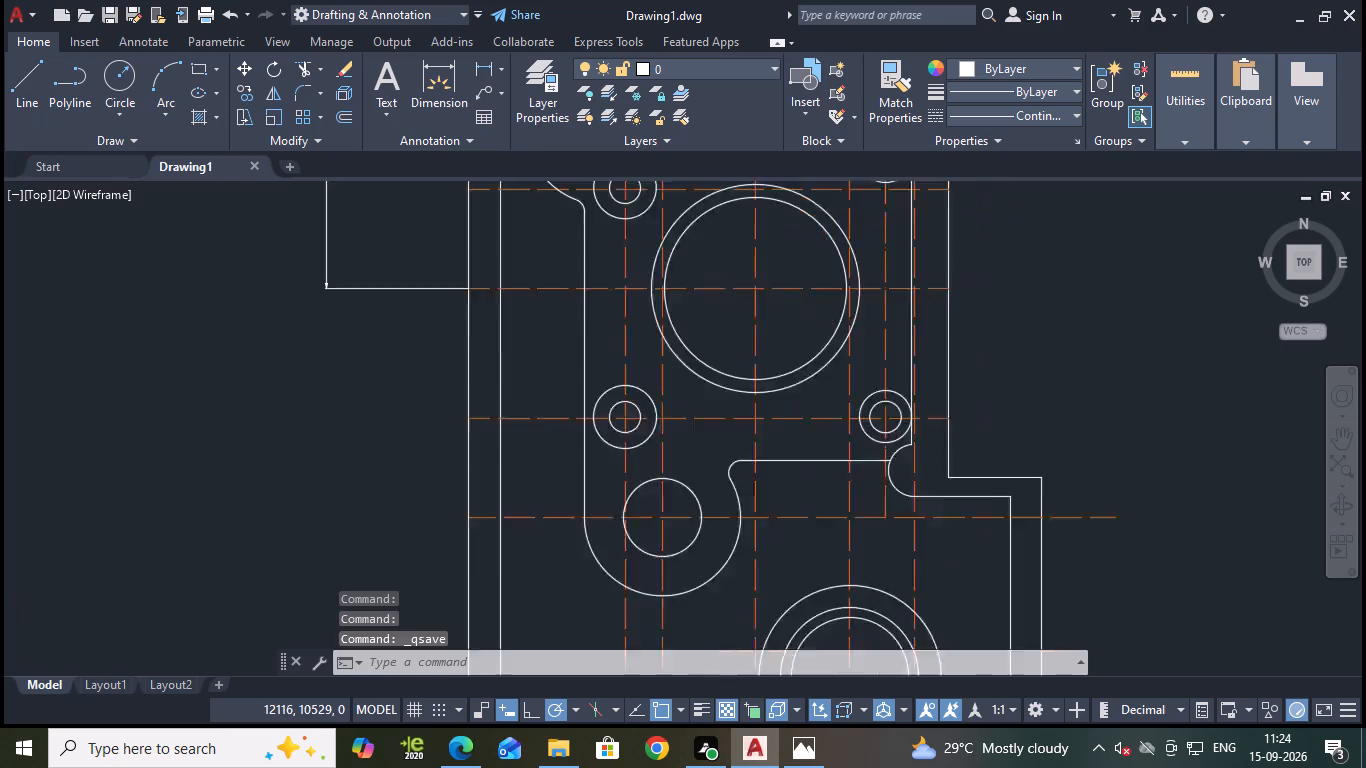
middle_drag(1058, 457, 1232, 376)
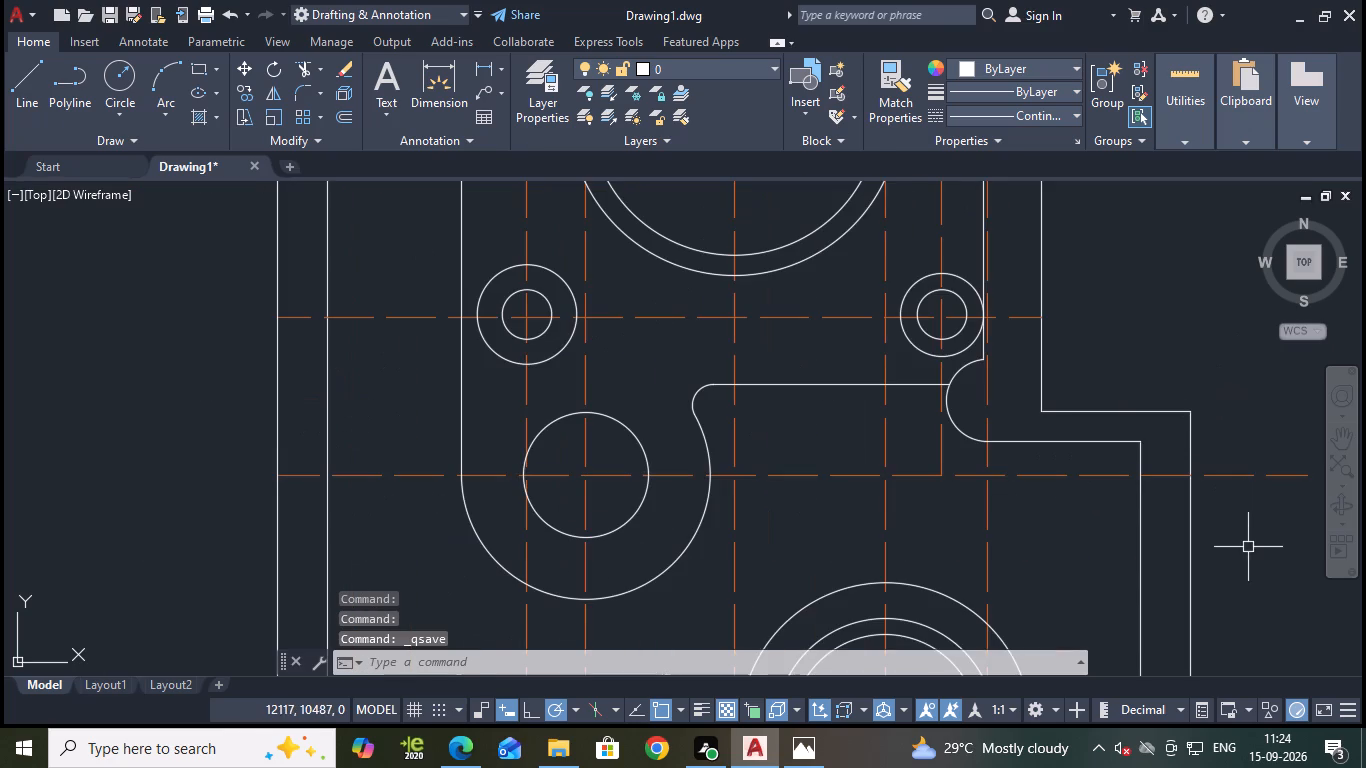
scroll(1245, 587, down, 1)
middle_drag(1233, 593, 1039, 467)
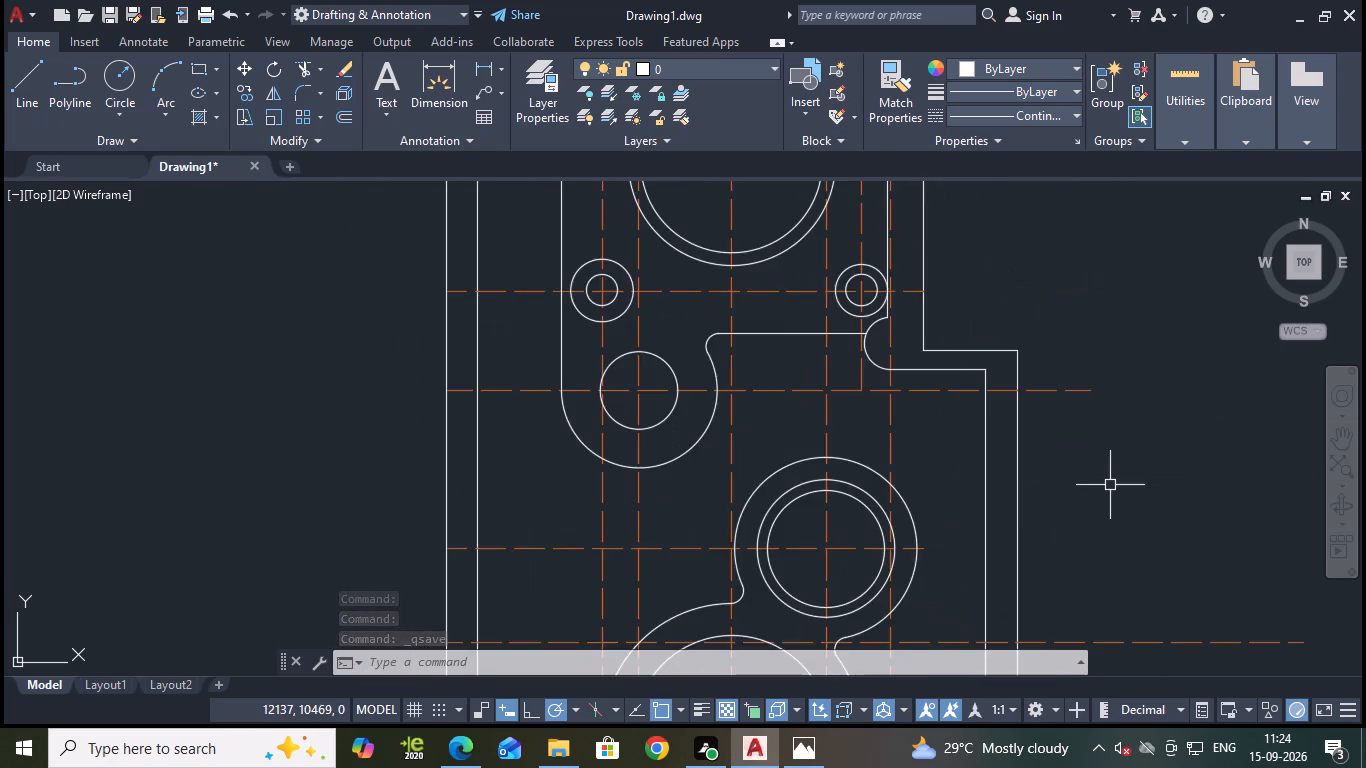
scroll(1115, 492, down, 2)
middle_drag(1116, 490, 1147, 490)
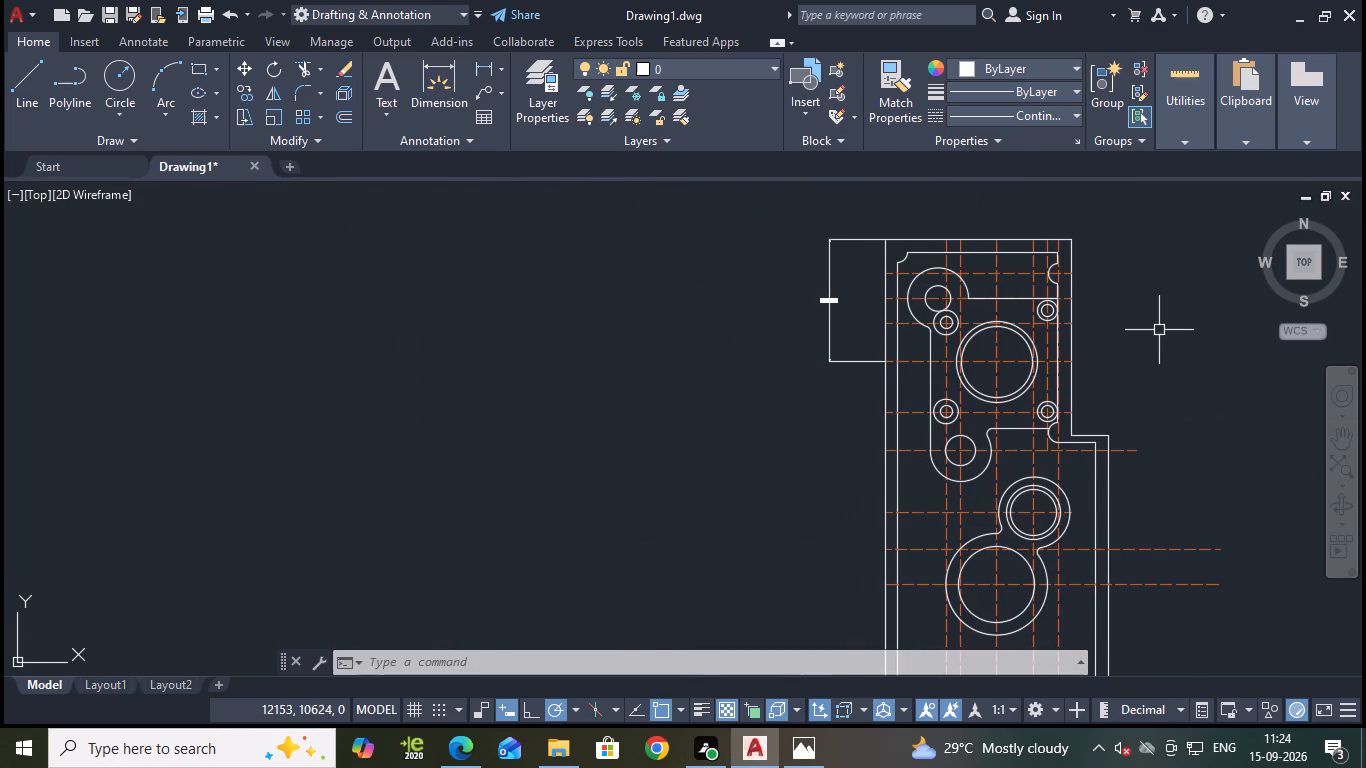
scroll(1152, 334, up, 2)
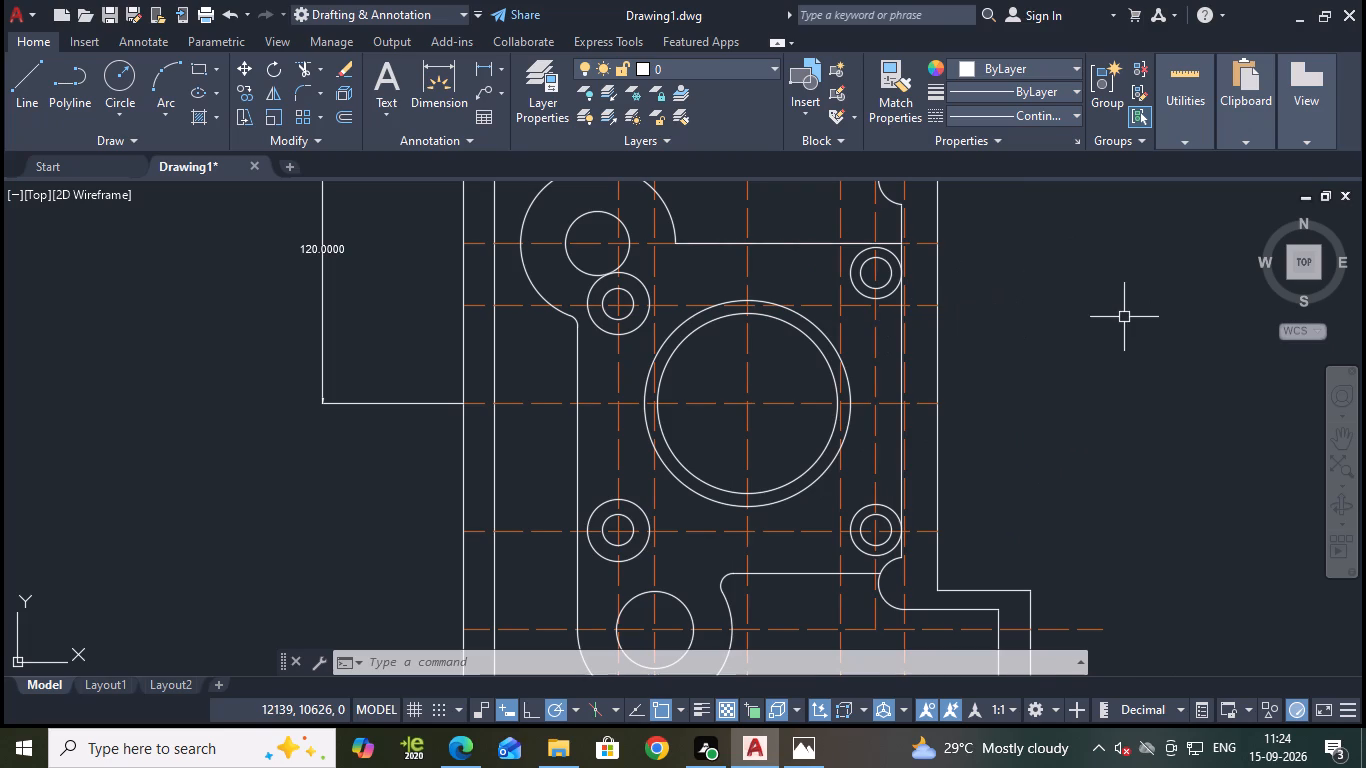
key(f)
key(Return)
key(r)
key(Return)
key(Return)
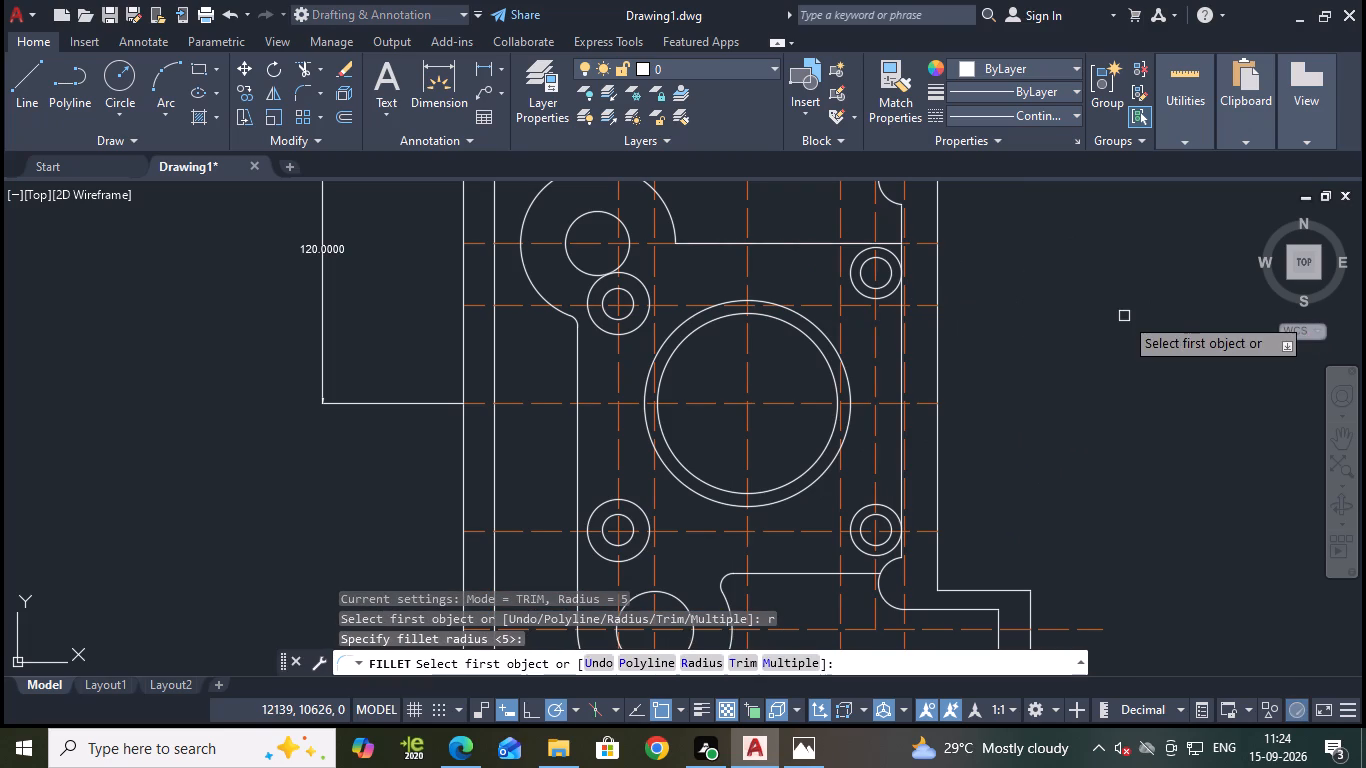
click(672, 226)
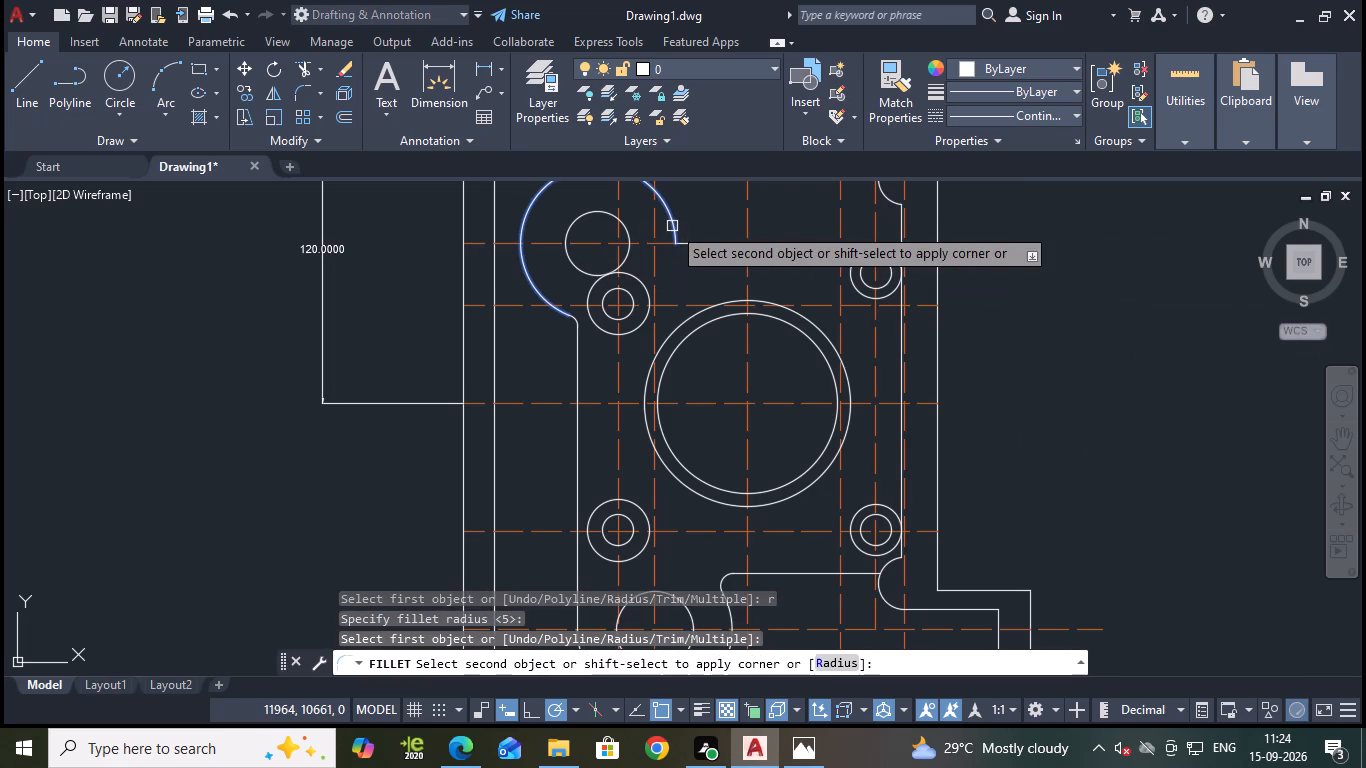
click(688, 241)
key(Escape)
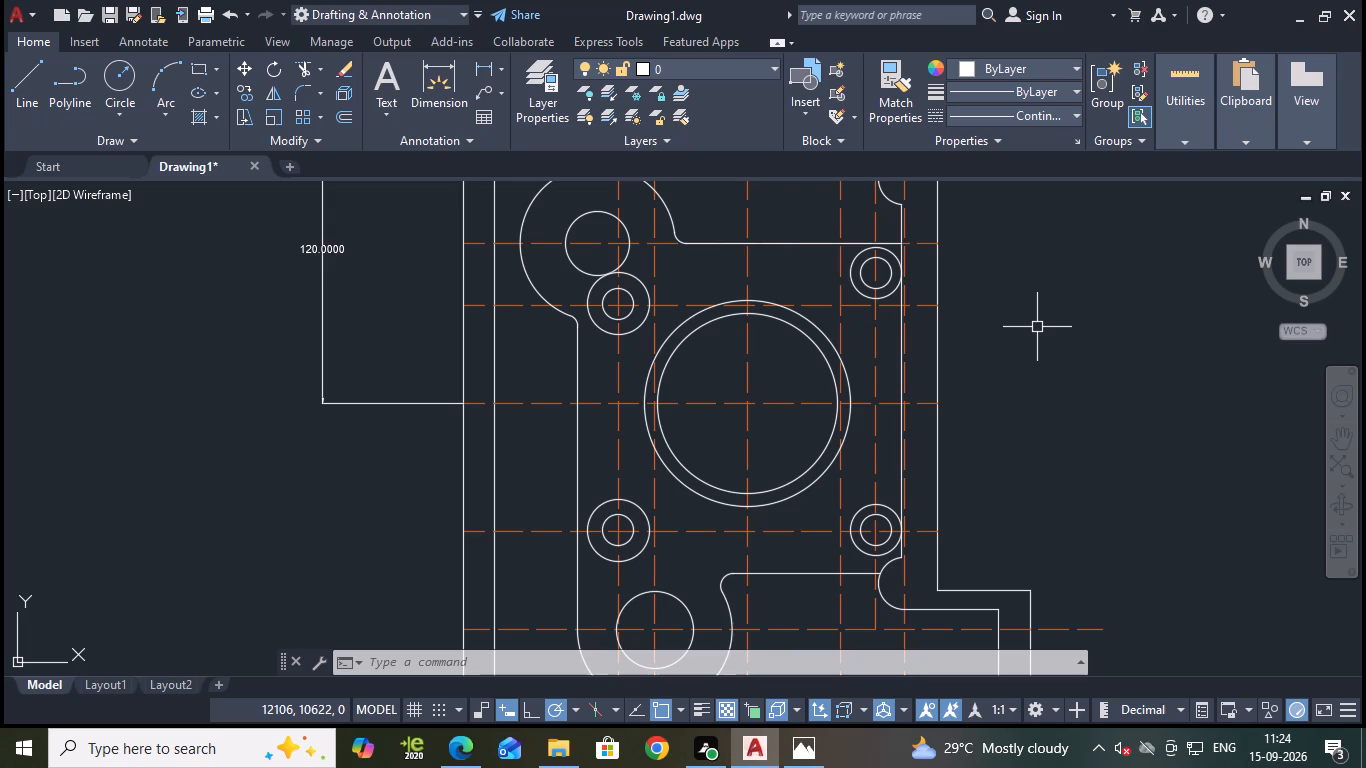
Save the drawing with both arc-to-line corners filleted.
scroll(1031, 323, down, 2)
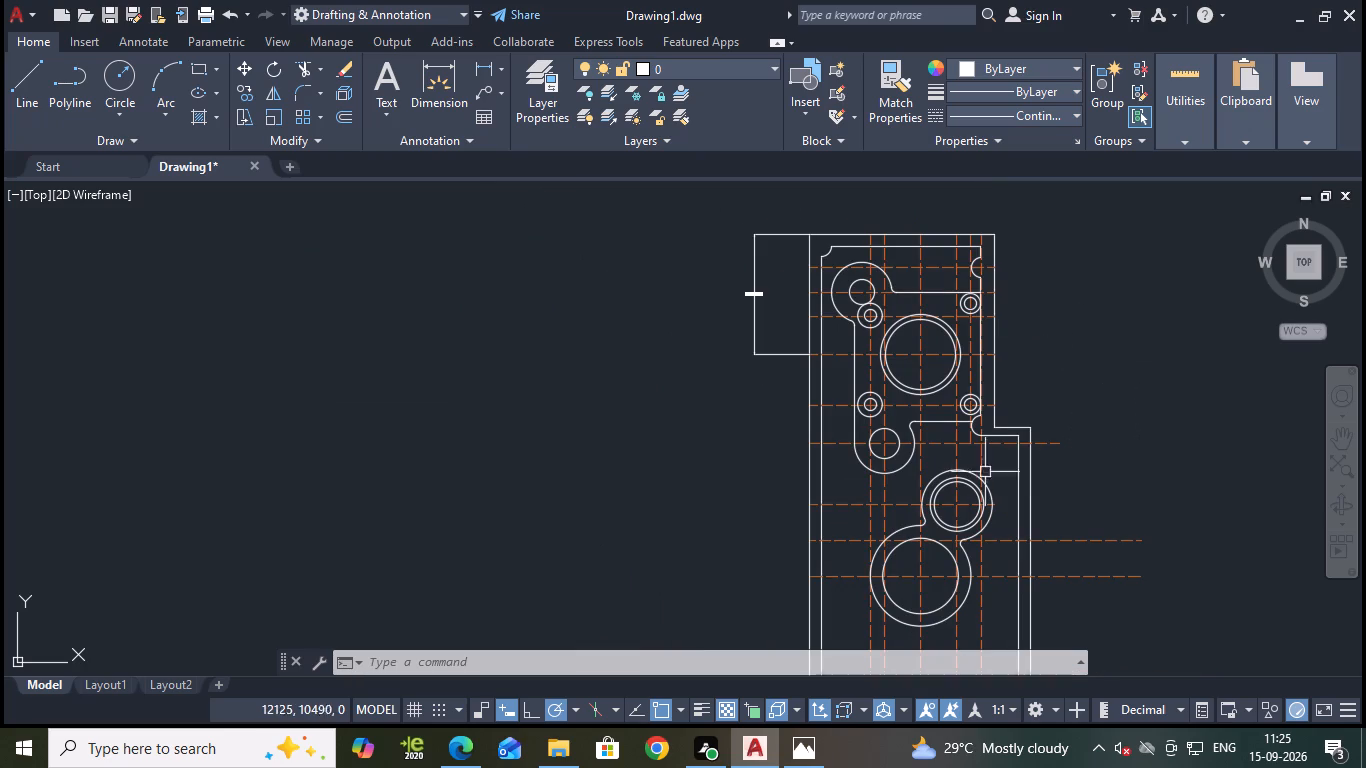
scroll(909, 442, up, 2)
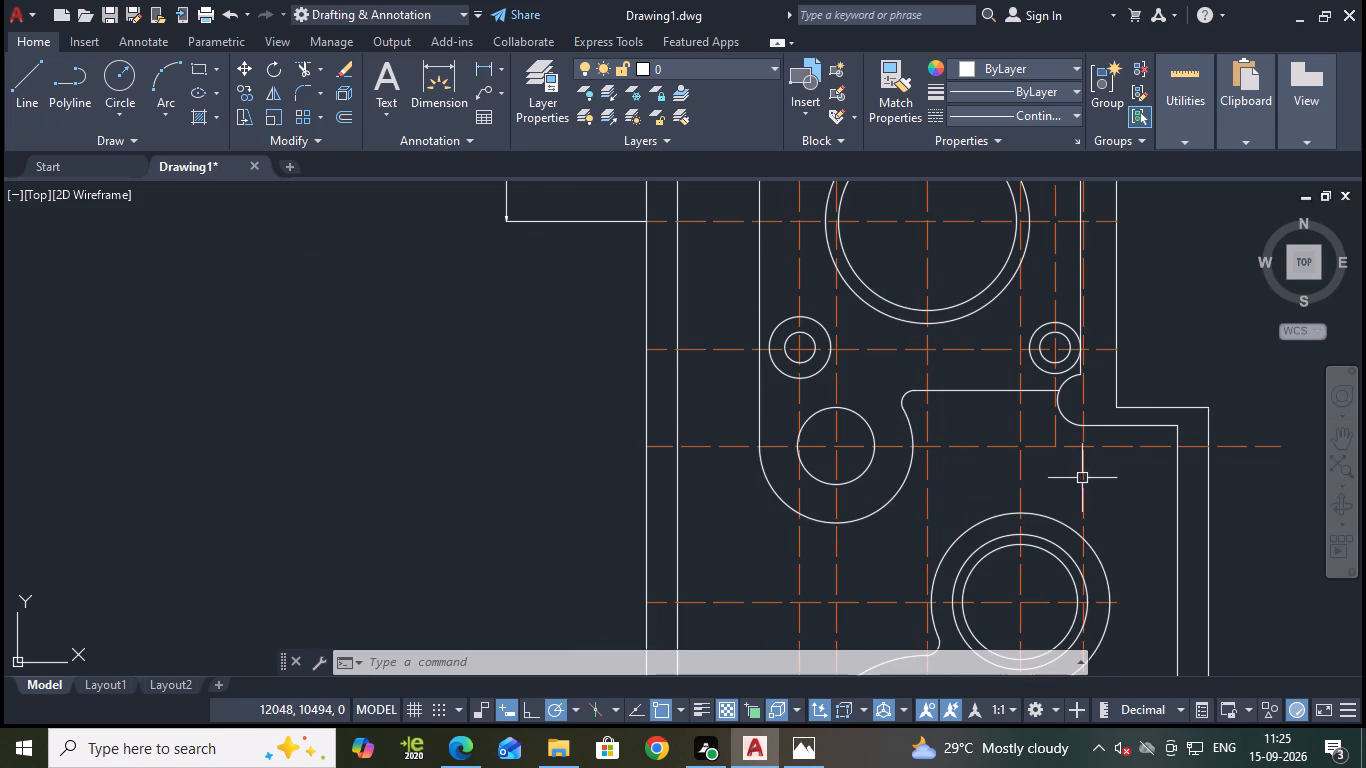
middle_drag(1145, 549, 1102, 373)
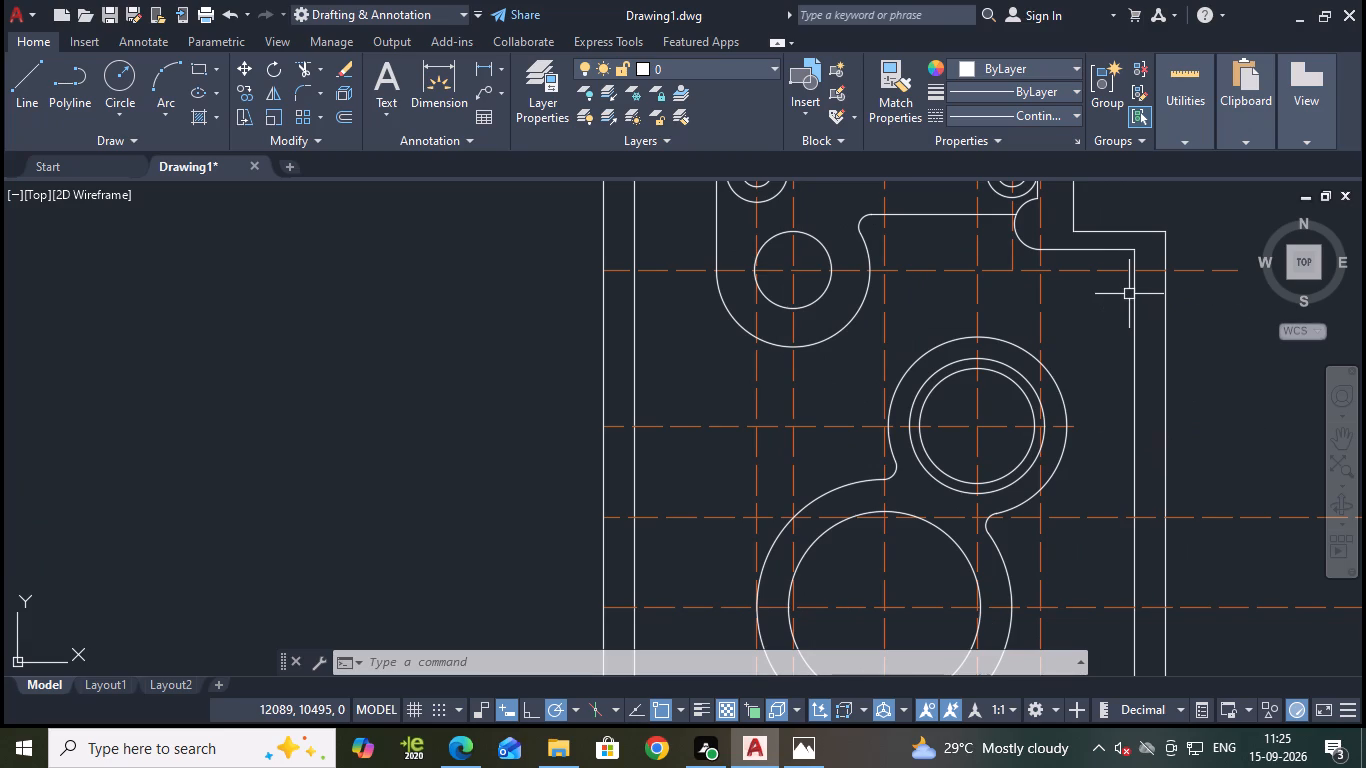
middle_drag(1123, 301, 1099, 347)
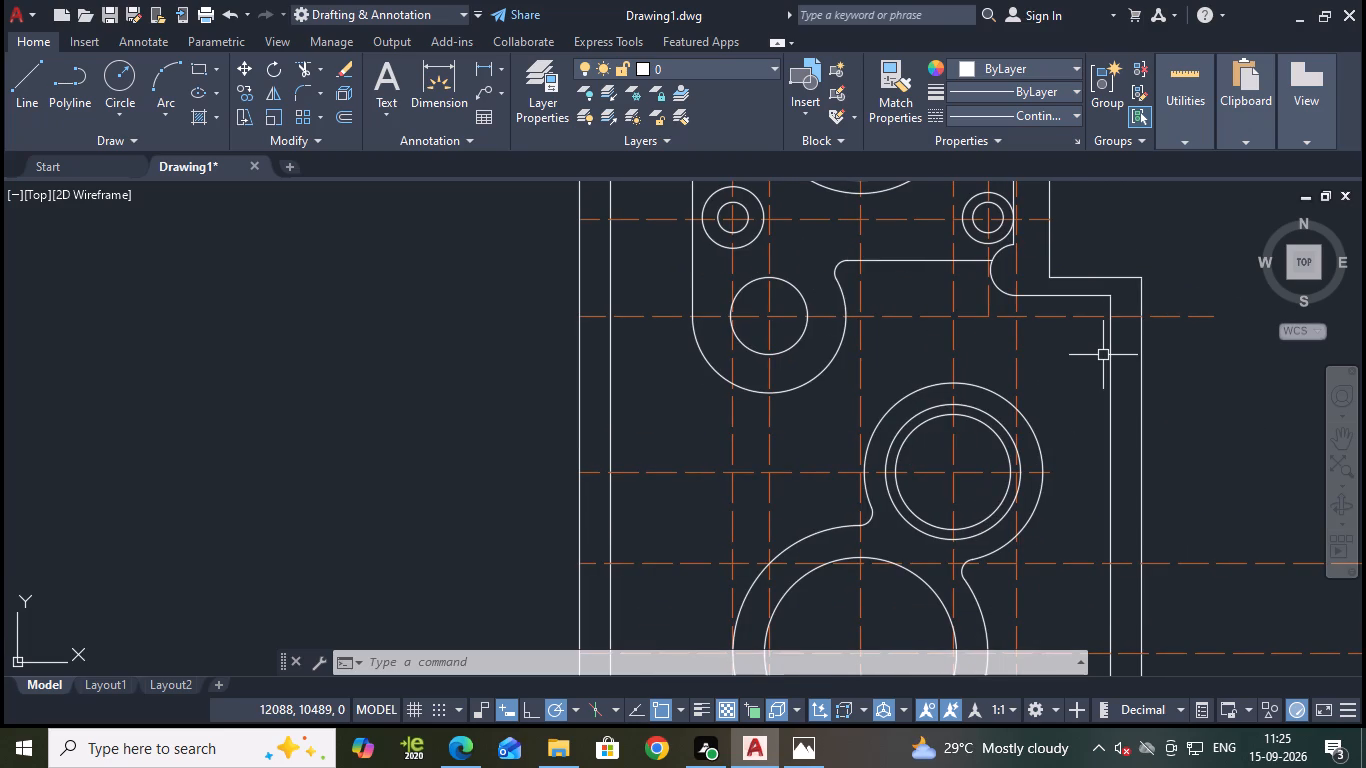
scroll(1072, 389, down, 2)
scroll(1122, 339, up, 1)
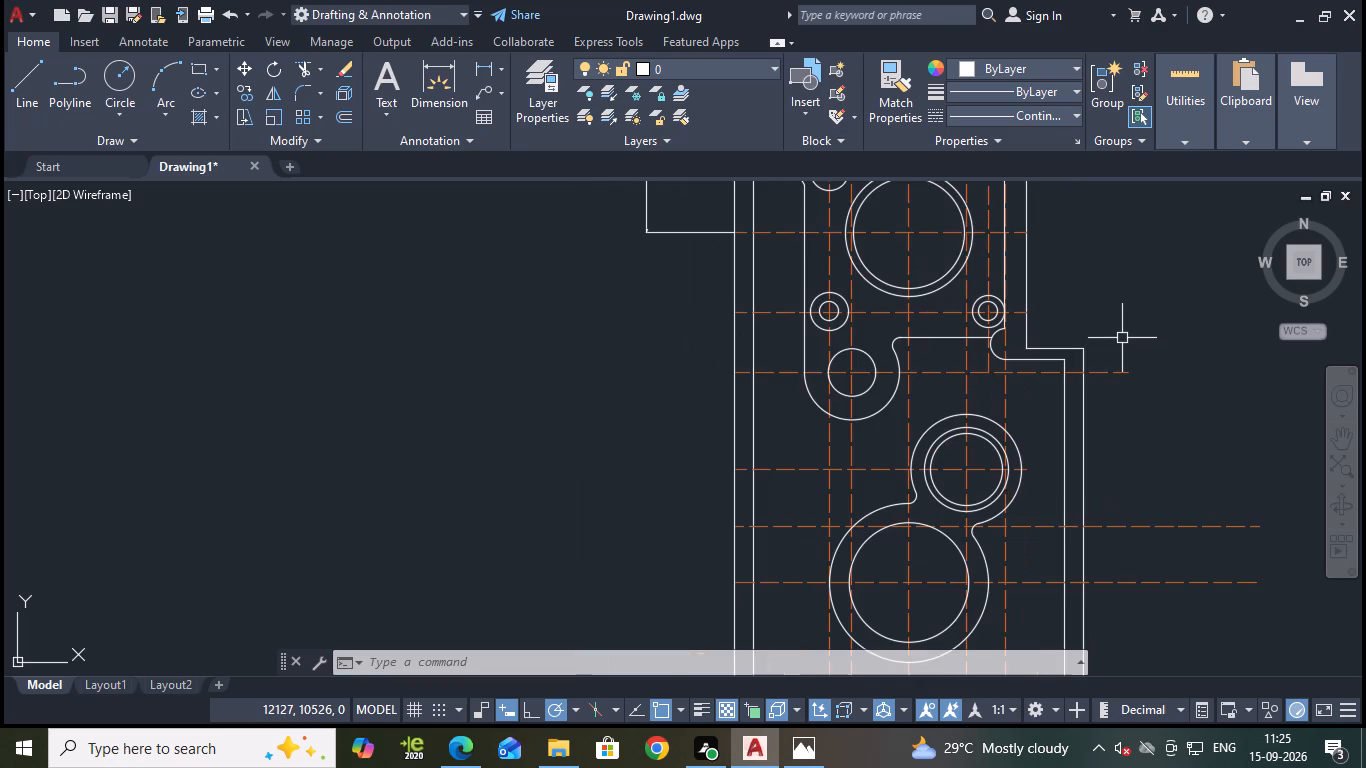
key(ctrl+s)
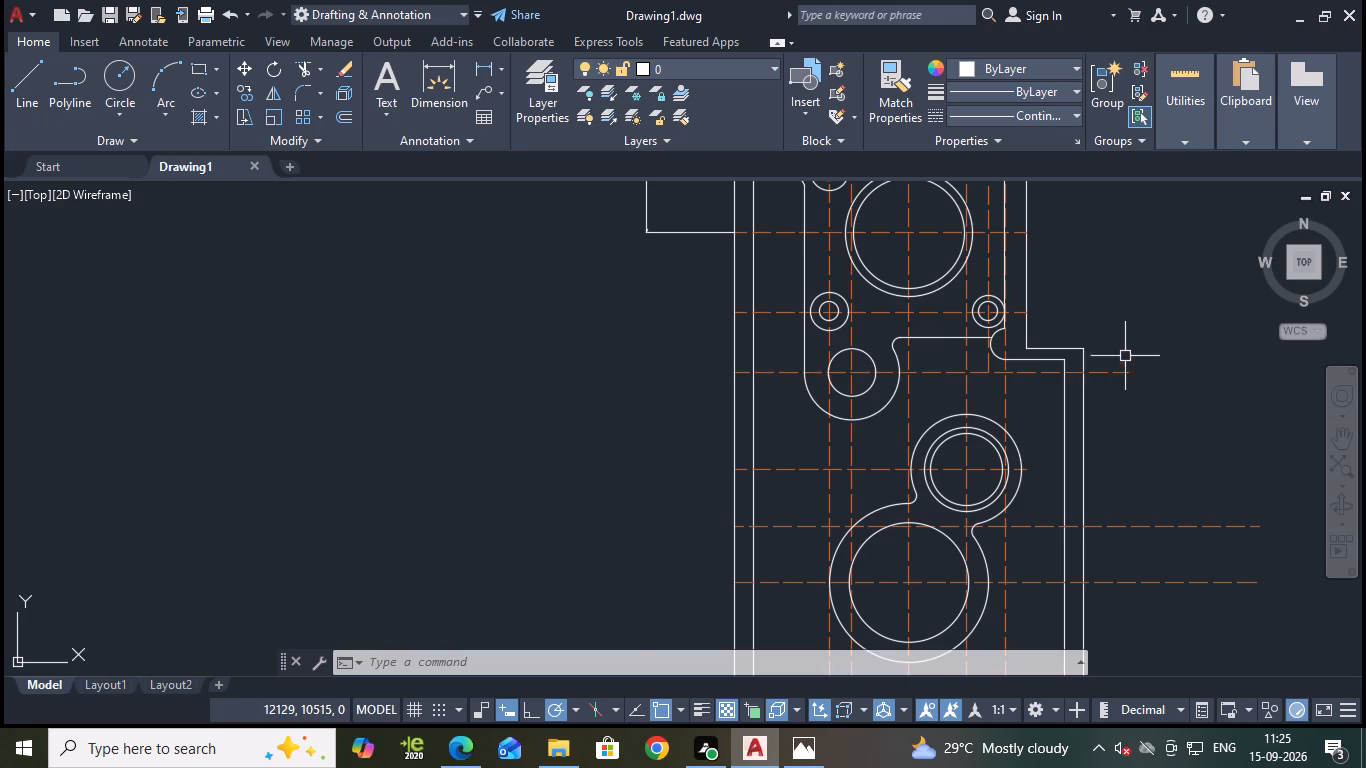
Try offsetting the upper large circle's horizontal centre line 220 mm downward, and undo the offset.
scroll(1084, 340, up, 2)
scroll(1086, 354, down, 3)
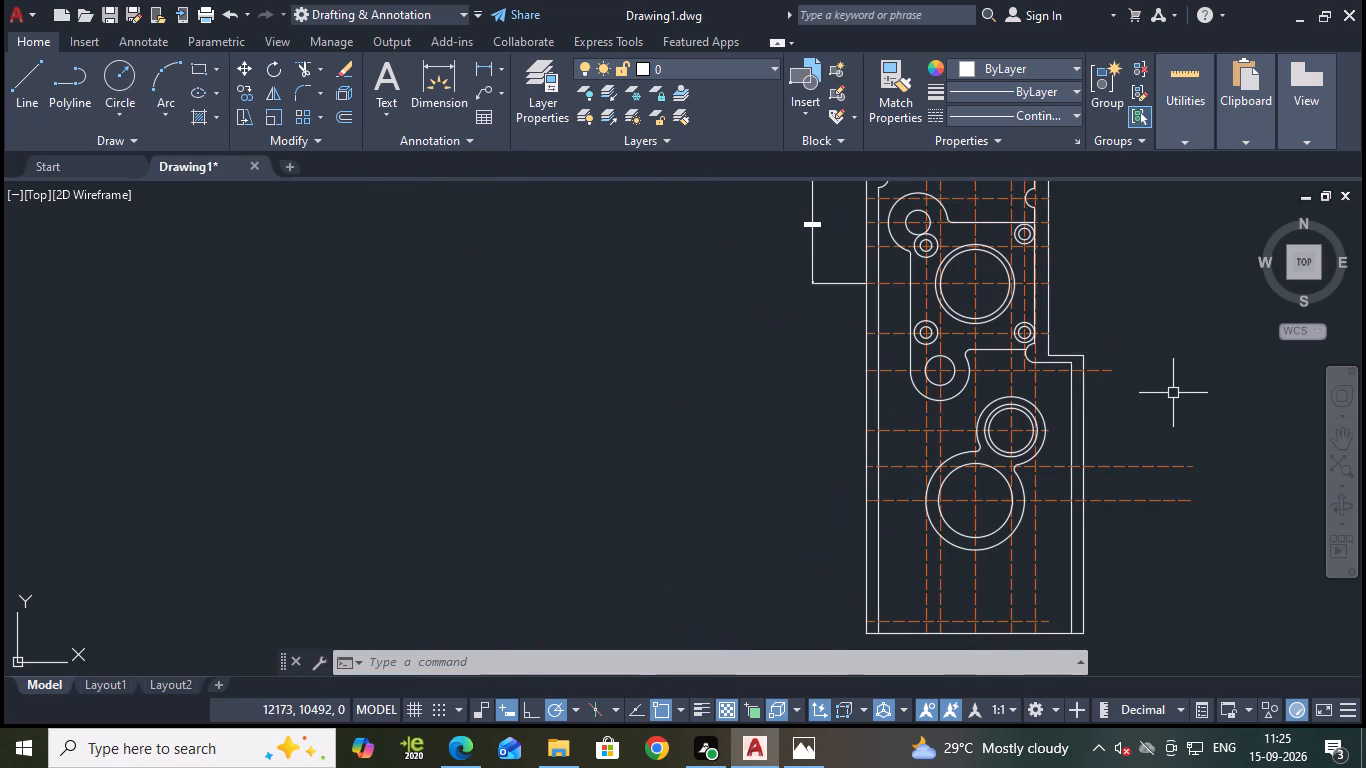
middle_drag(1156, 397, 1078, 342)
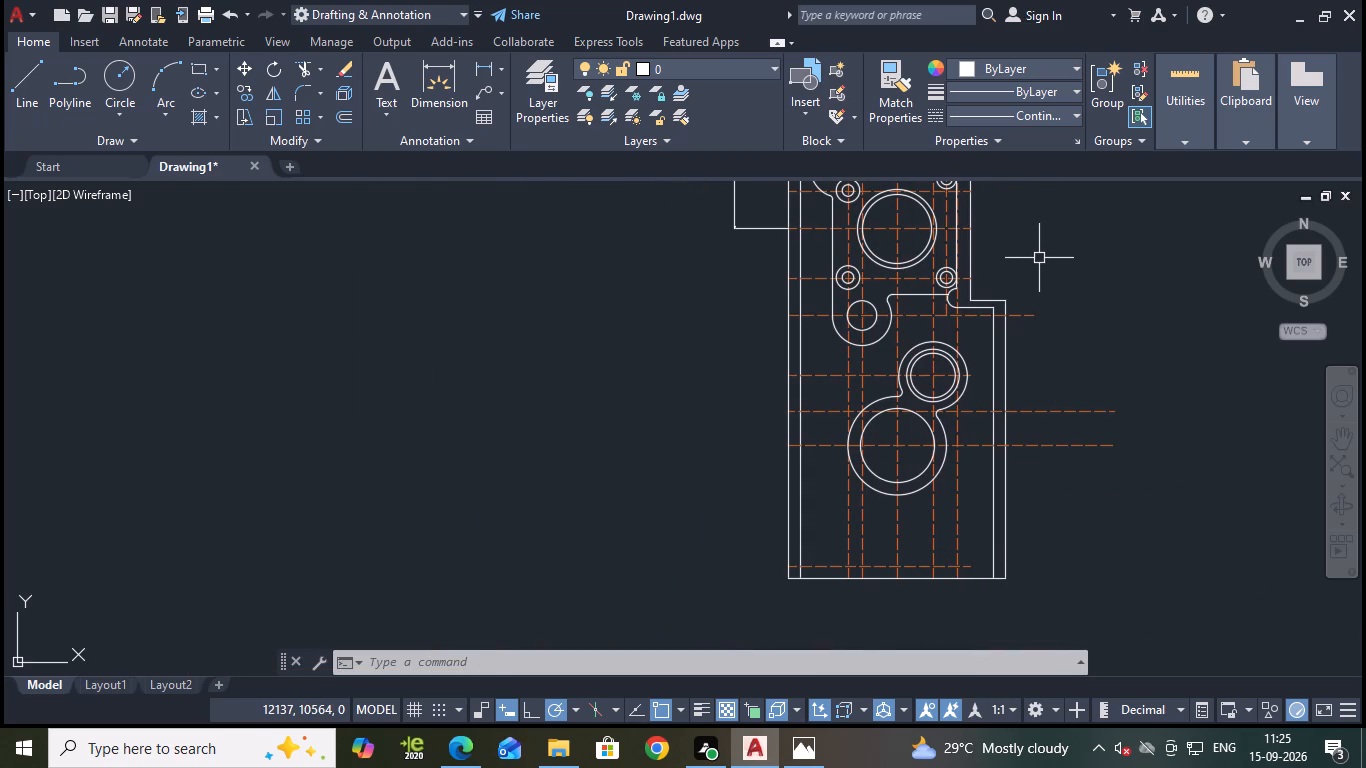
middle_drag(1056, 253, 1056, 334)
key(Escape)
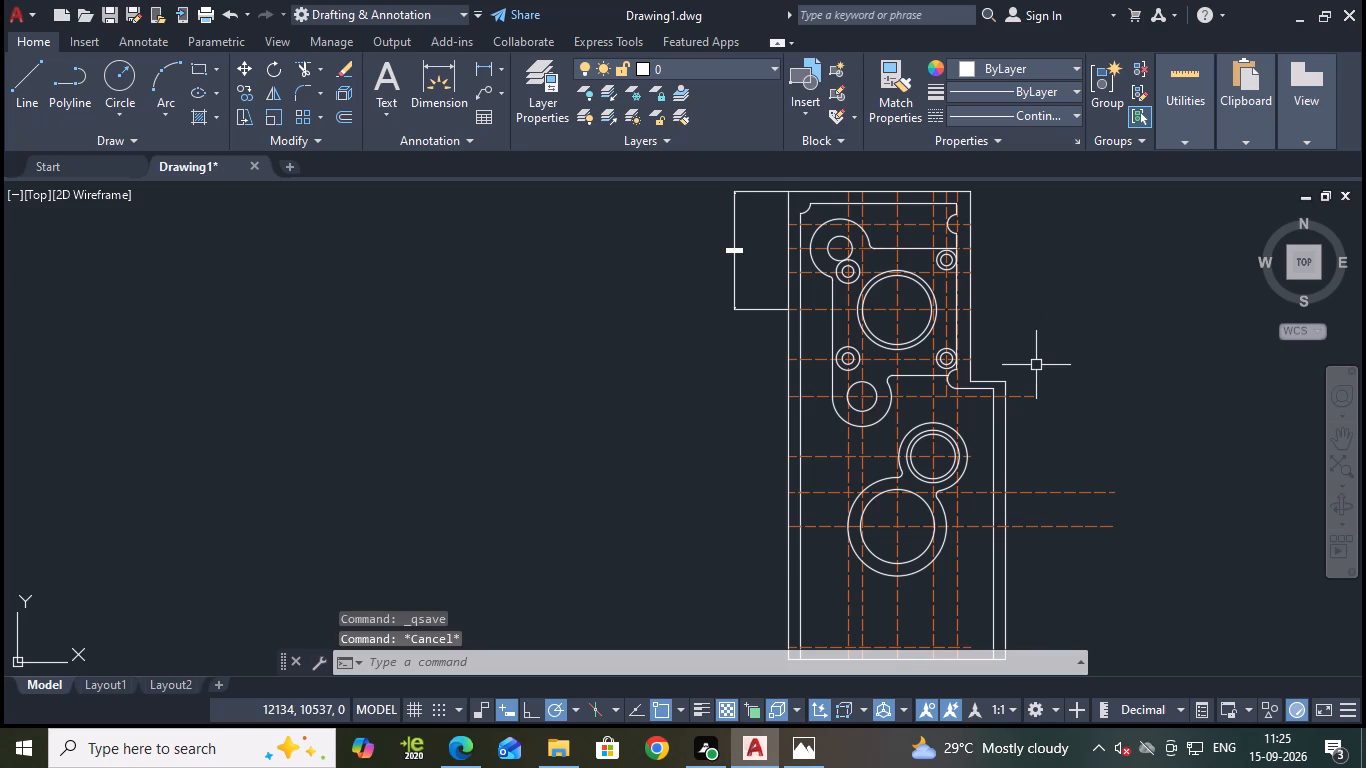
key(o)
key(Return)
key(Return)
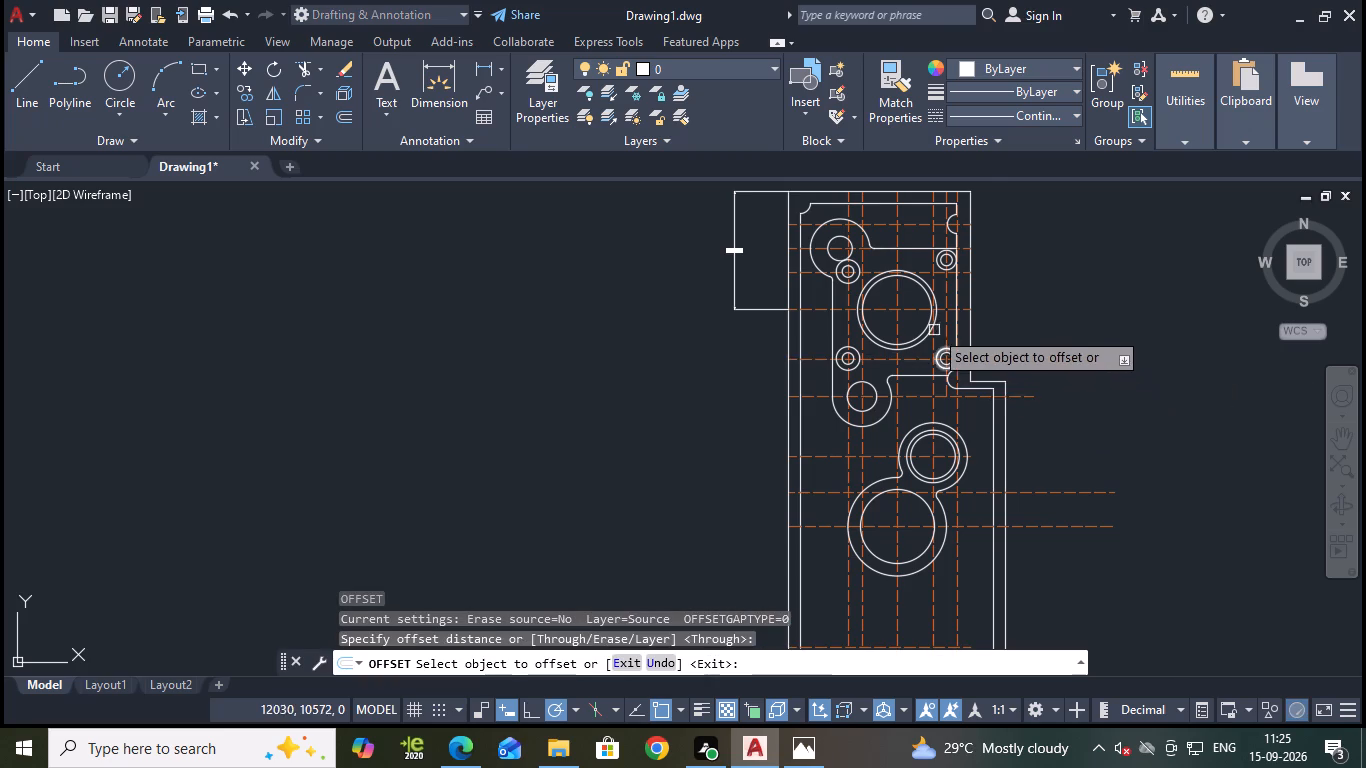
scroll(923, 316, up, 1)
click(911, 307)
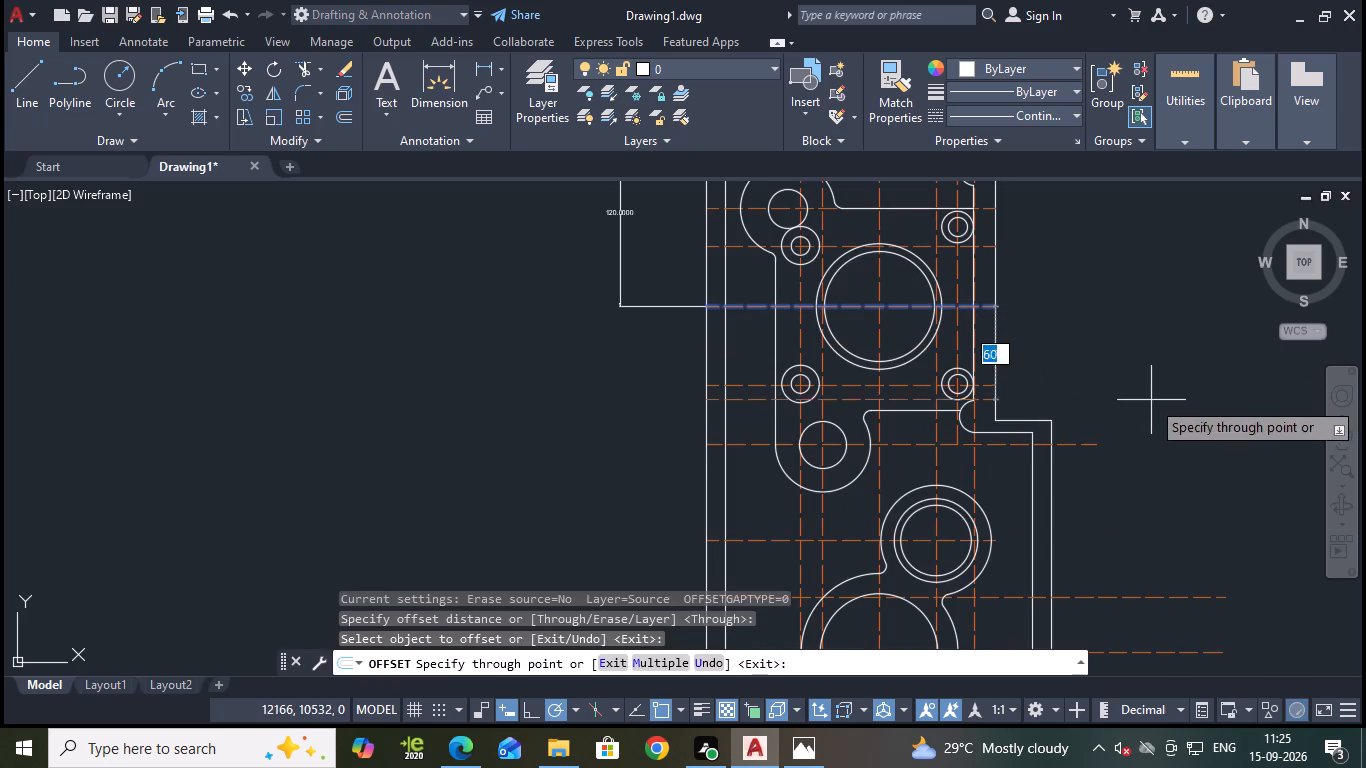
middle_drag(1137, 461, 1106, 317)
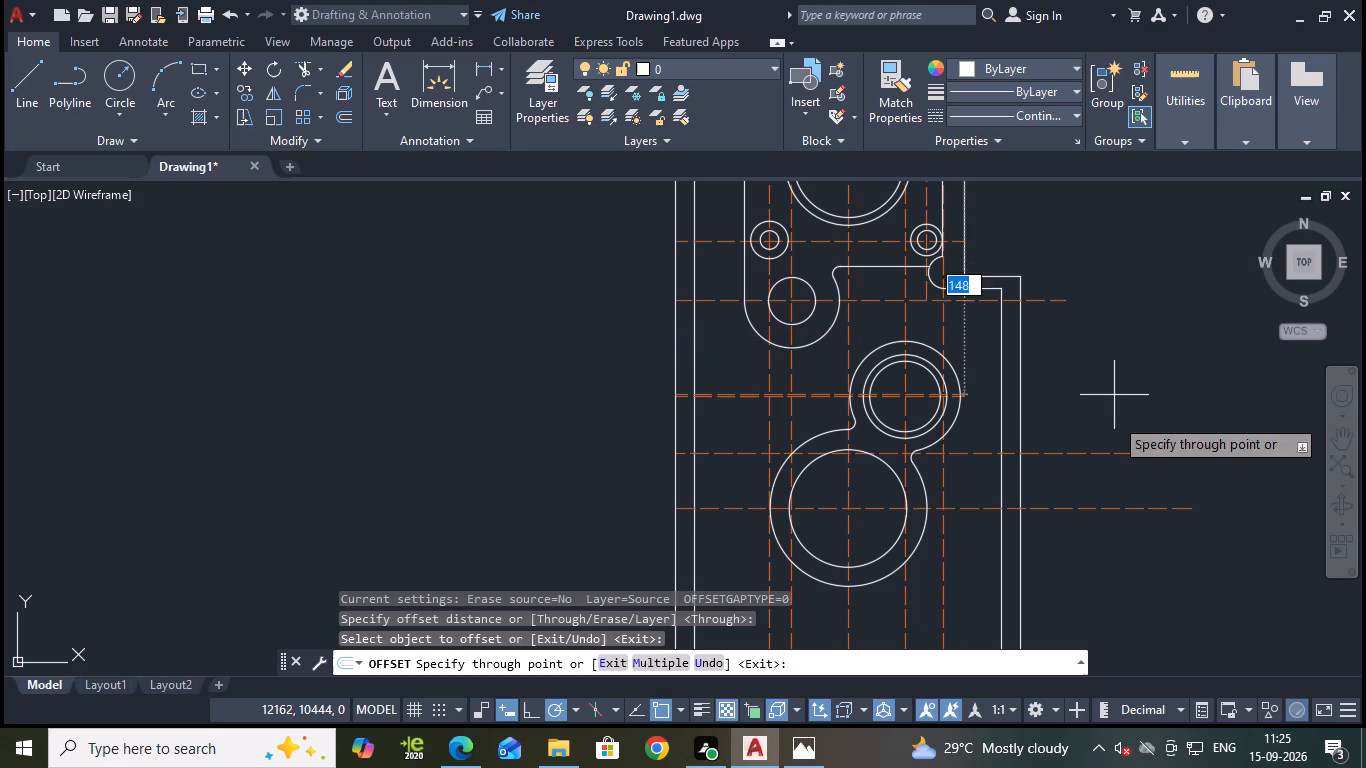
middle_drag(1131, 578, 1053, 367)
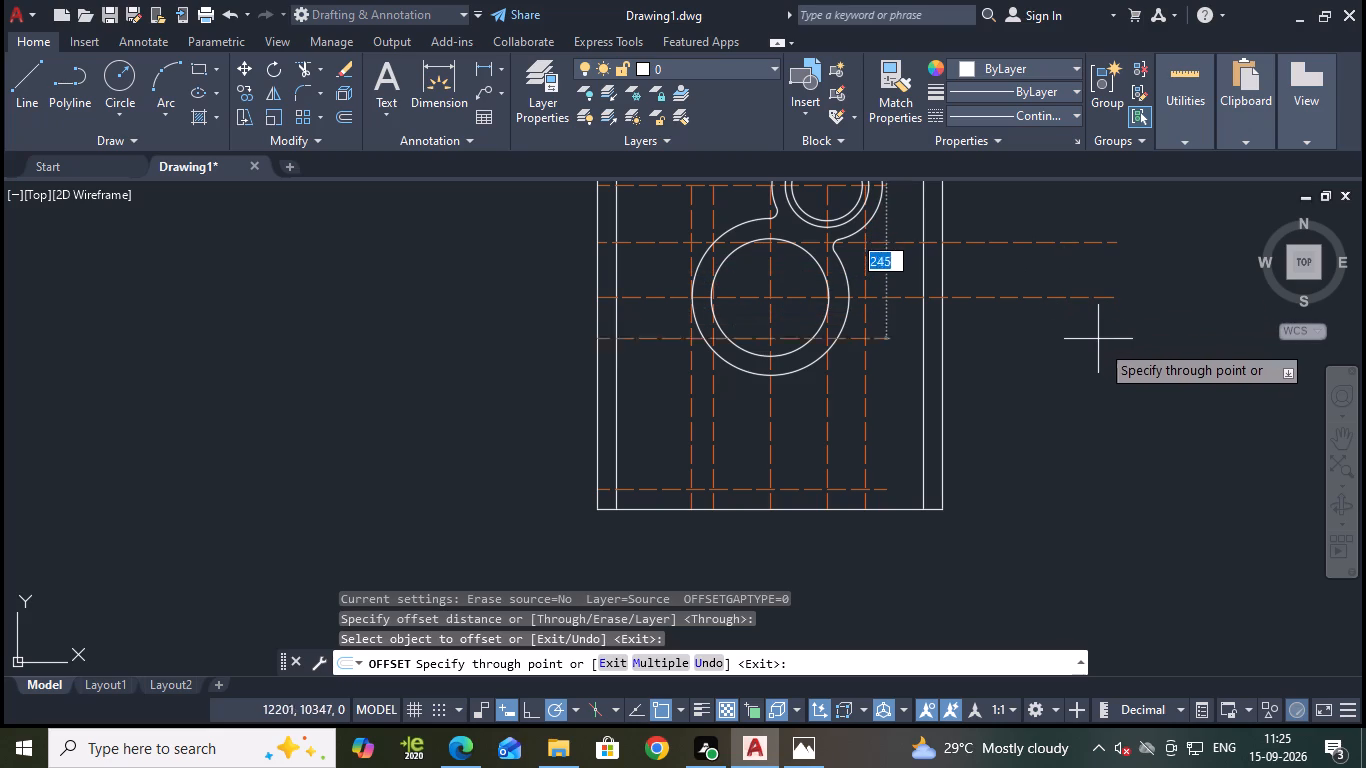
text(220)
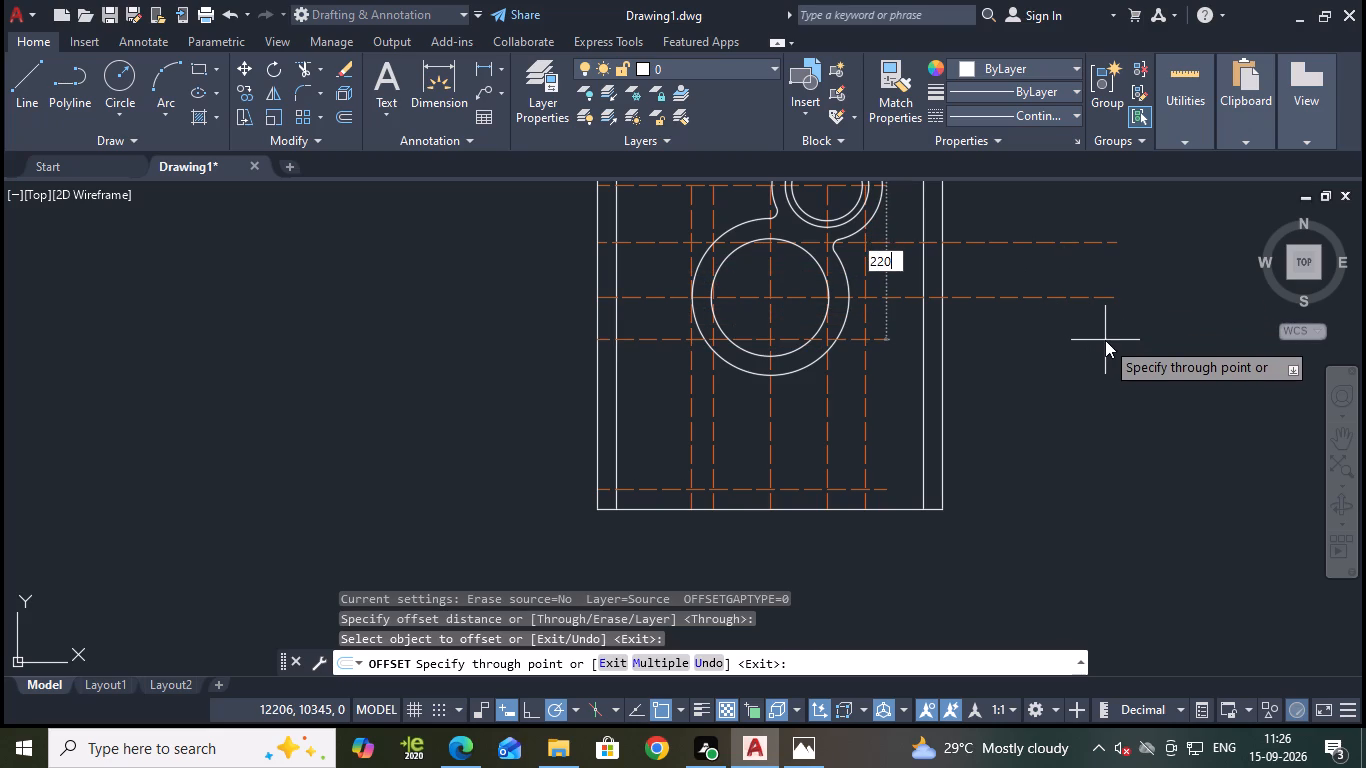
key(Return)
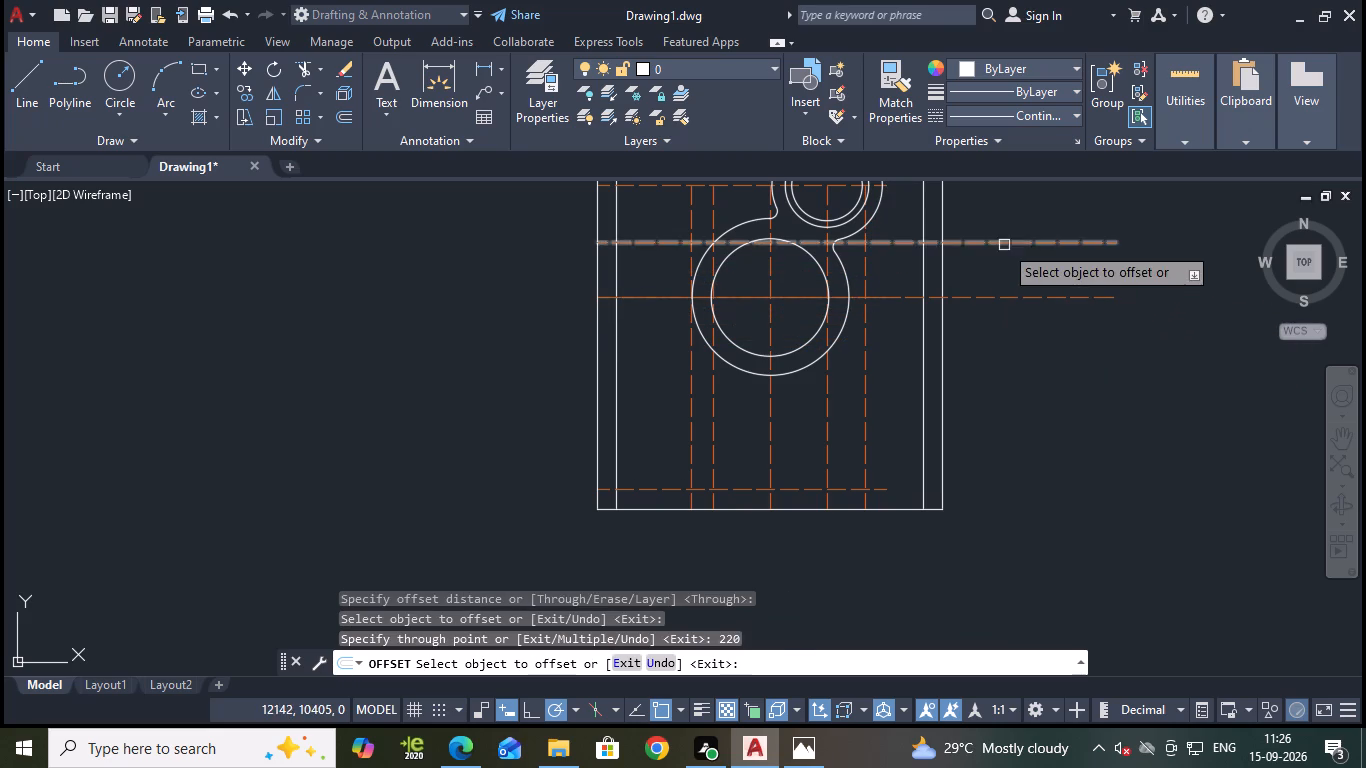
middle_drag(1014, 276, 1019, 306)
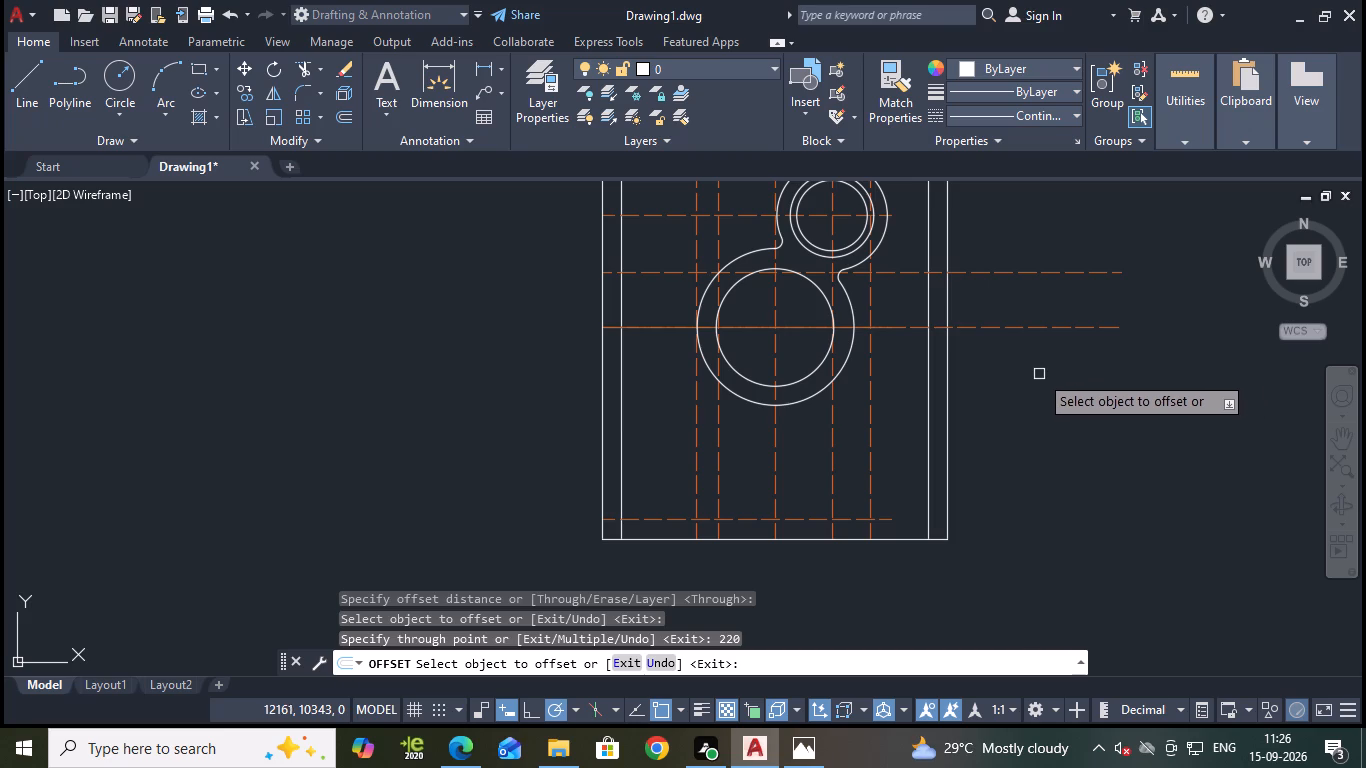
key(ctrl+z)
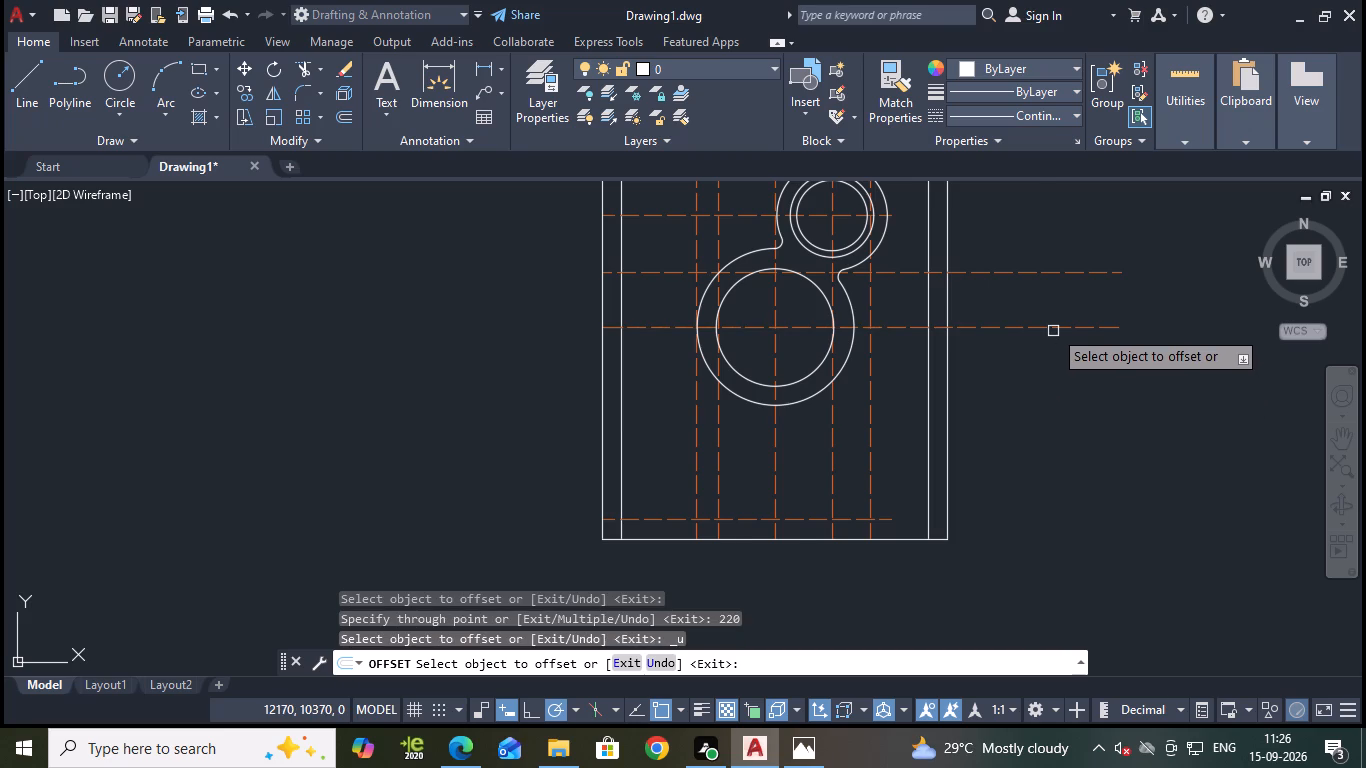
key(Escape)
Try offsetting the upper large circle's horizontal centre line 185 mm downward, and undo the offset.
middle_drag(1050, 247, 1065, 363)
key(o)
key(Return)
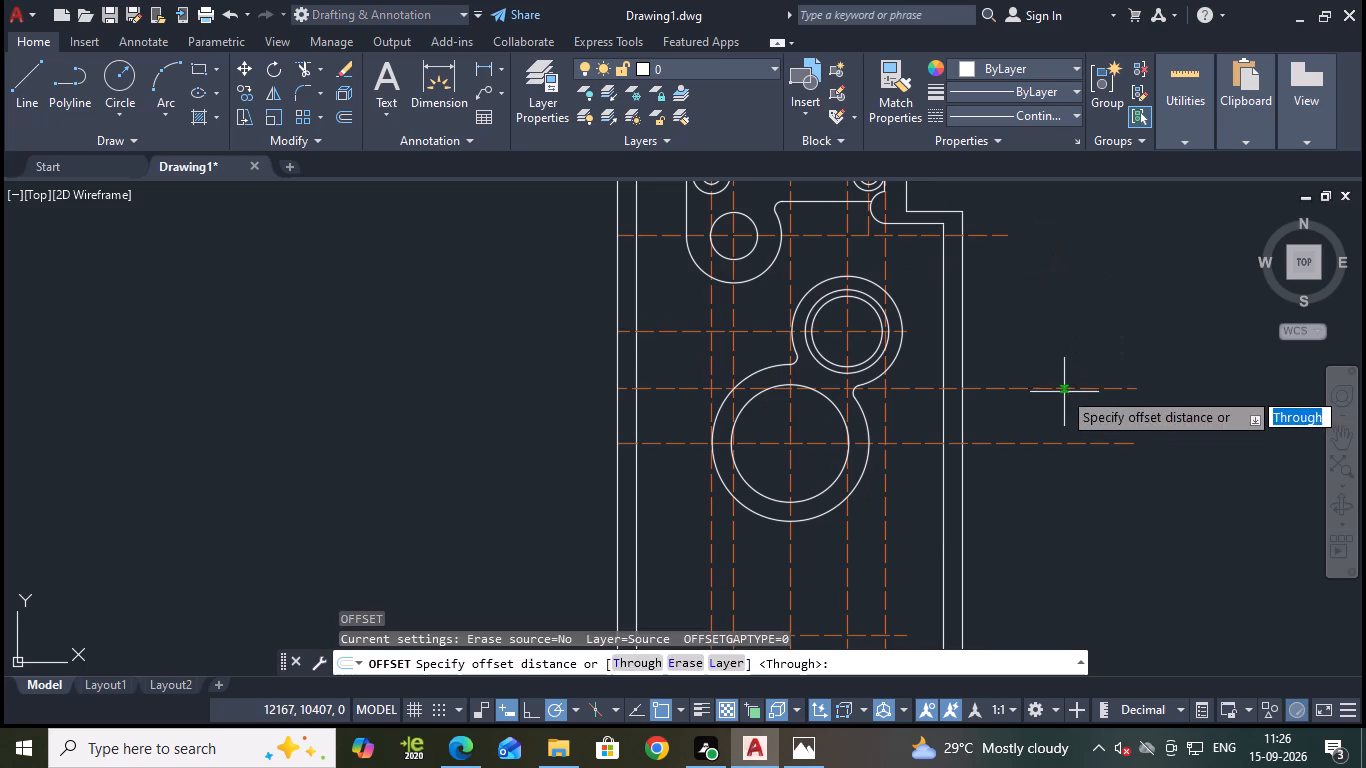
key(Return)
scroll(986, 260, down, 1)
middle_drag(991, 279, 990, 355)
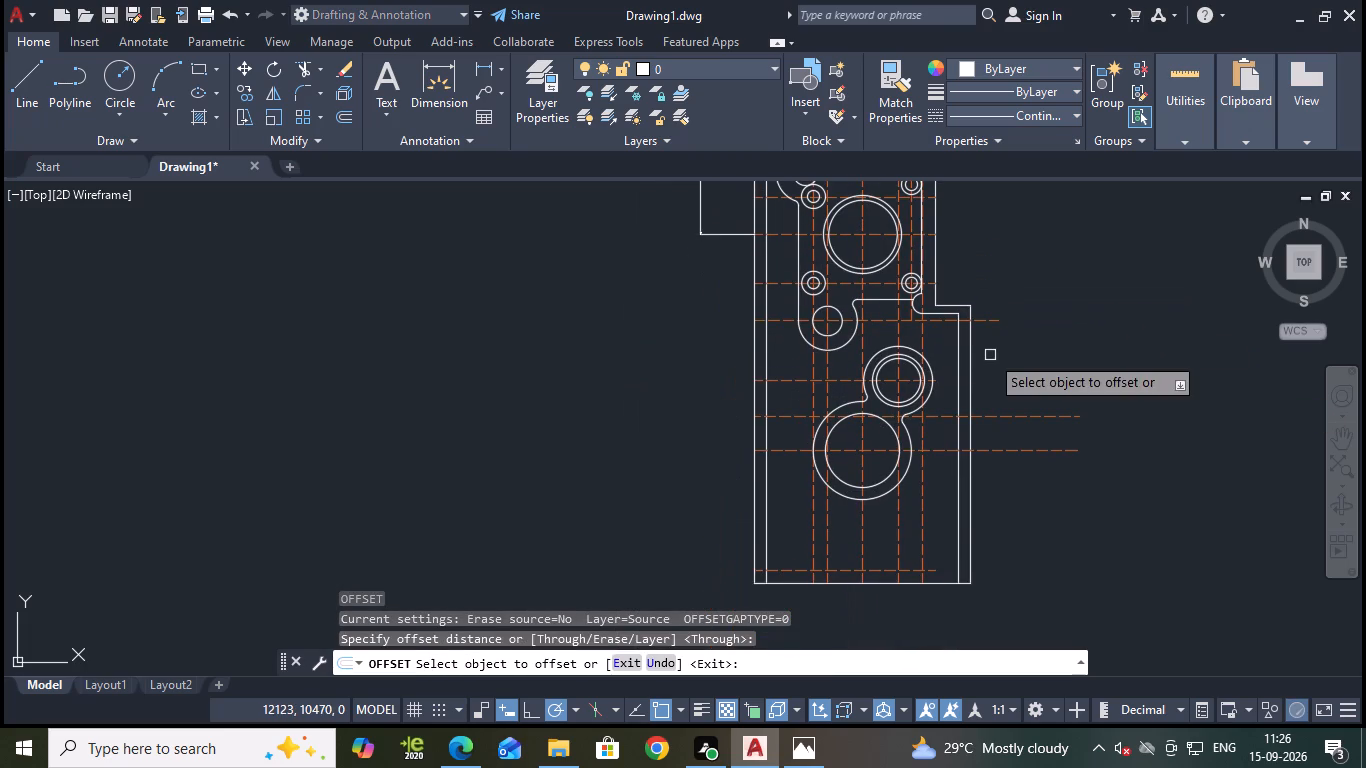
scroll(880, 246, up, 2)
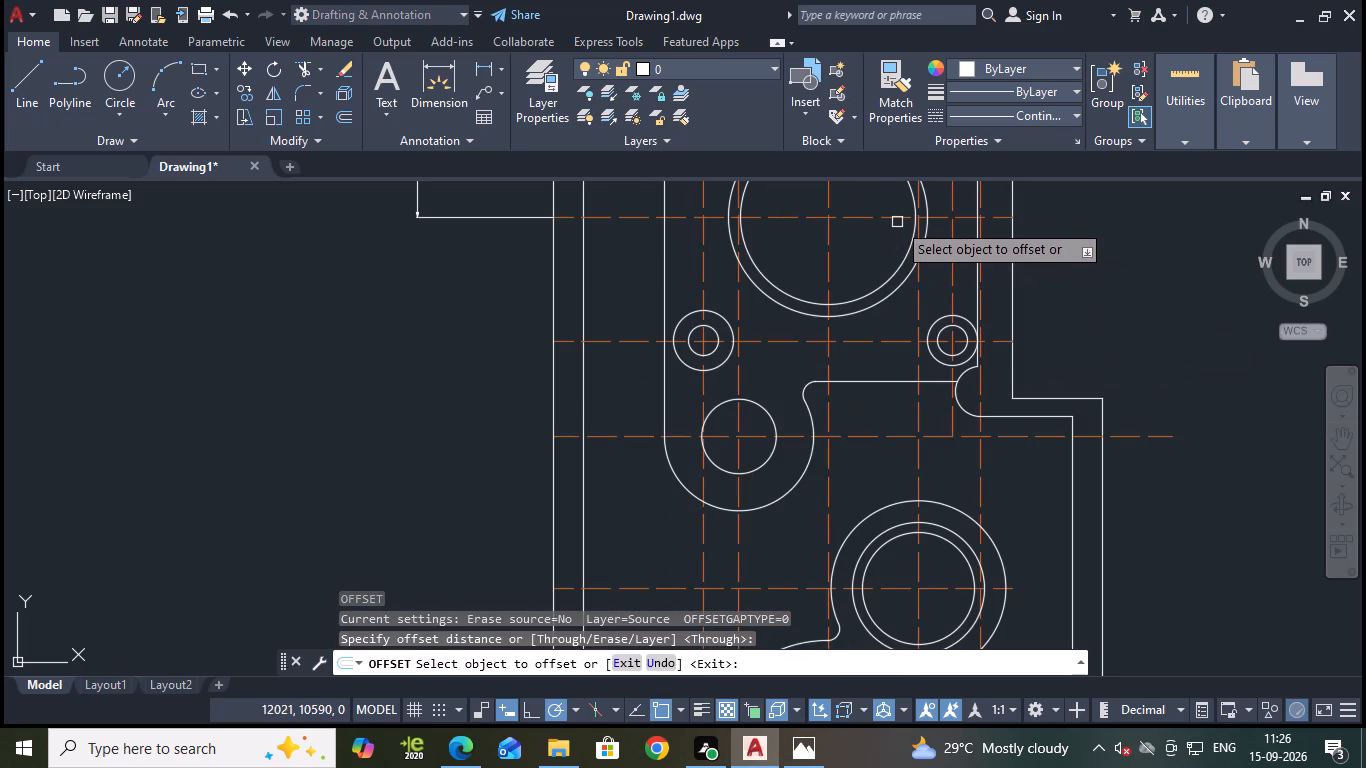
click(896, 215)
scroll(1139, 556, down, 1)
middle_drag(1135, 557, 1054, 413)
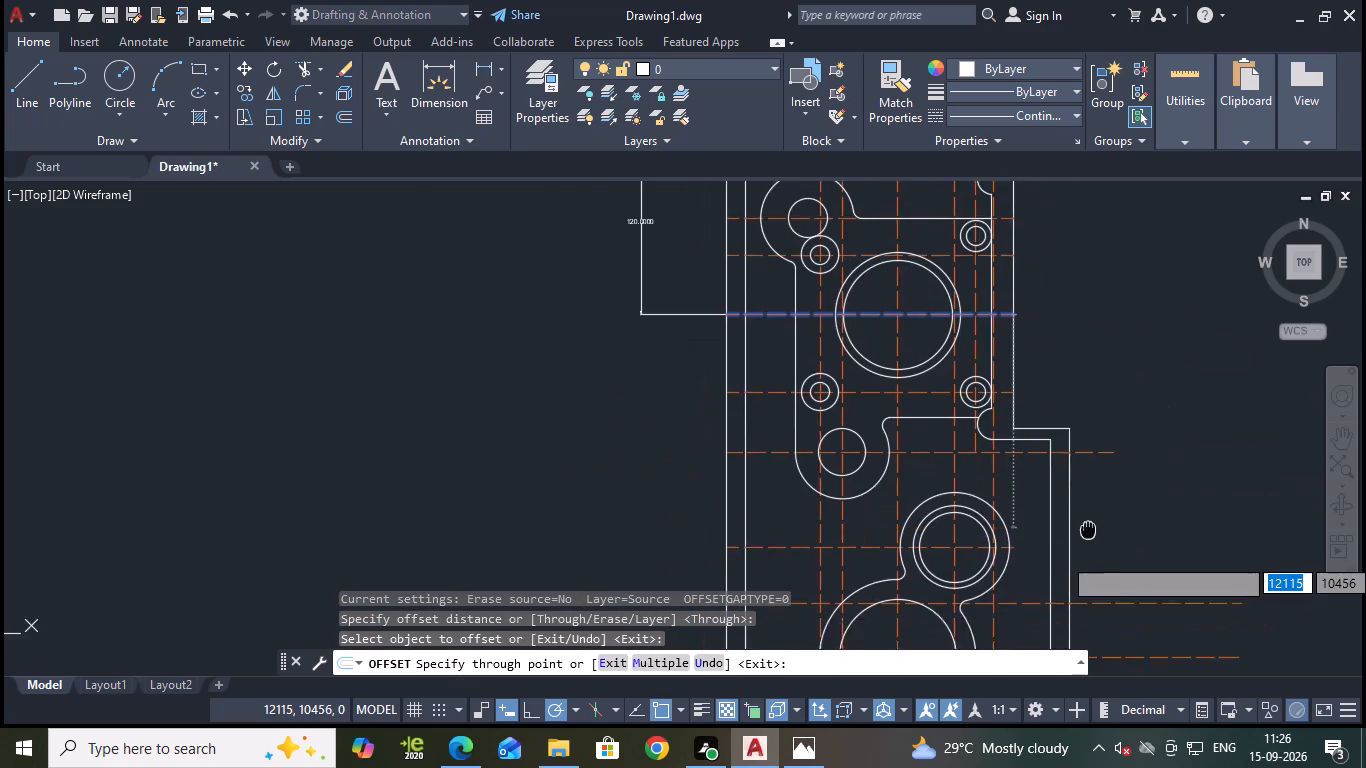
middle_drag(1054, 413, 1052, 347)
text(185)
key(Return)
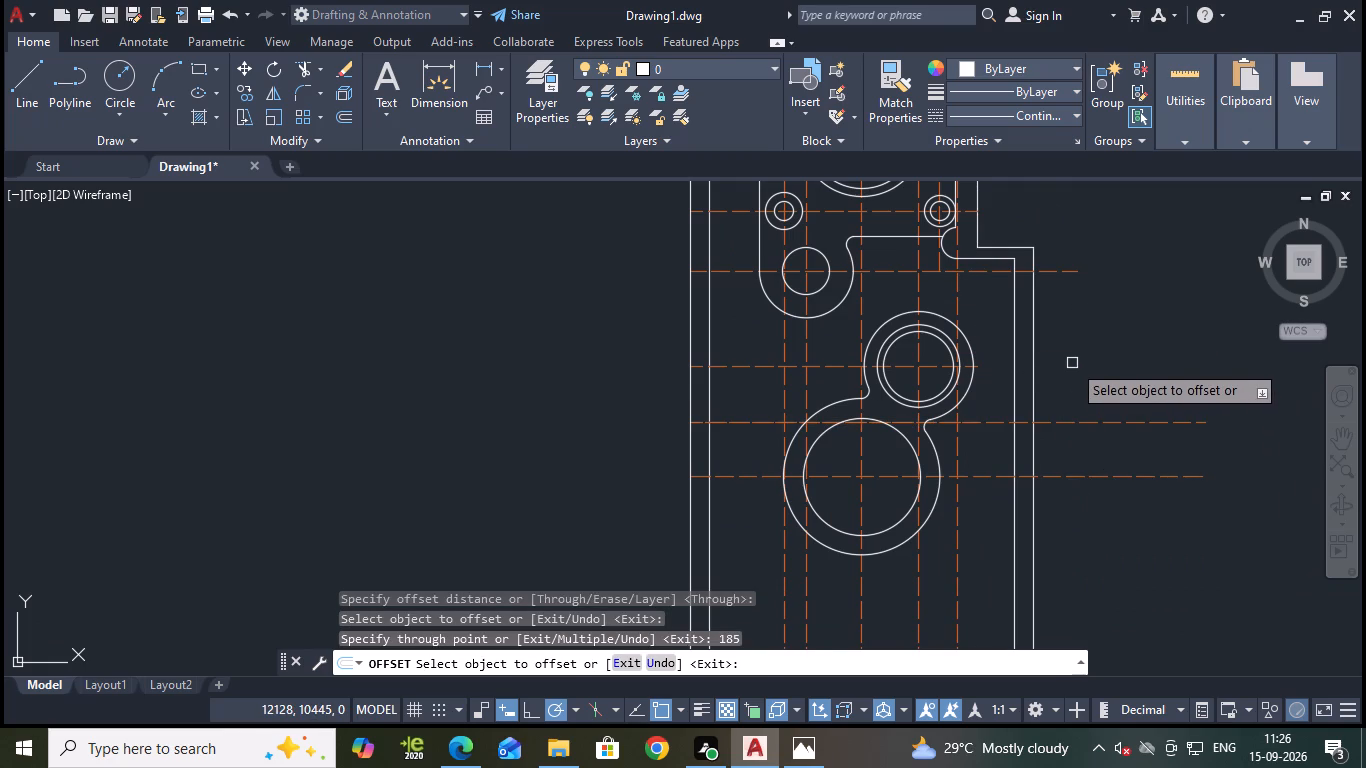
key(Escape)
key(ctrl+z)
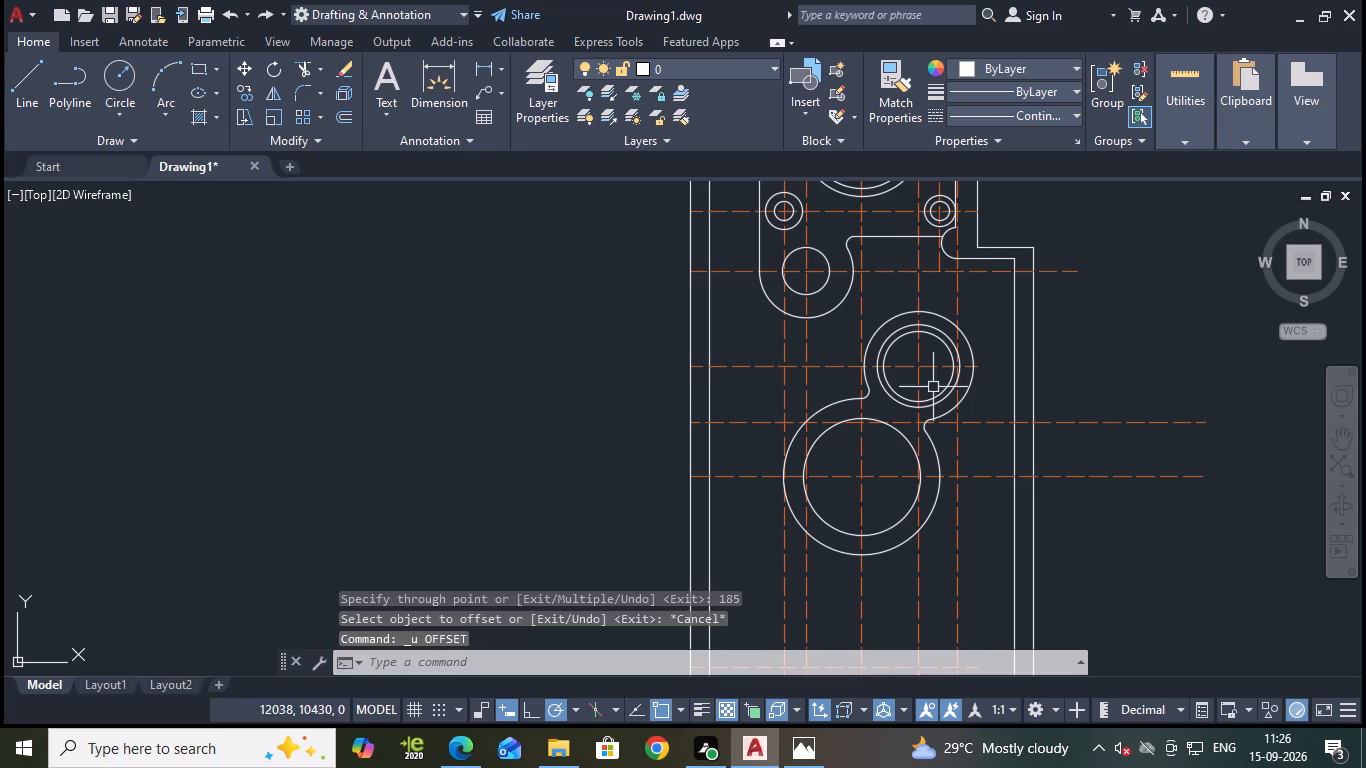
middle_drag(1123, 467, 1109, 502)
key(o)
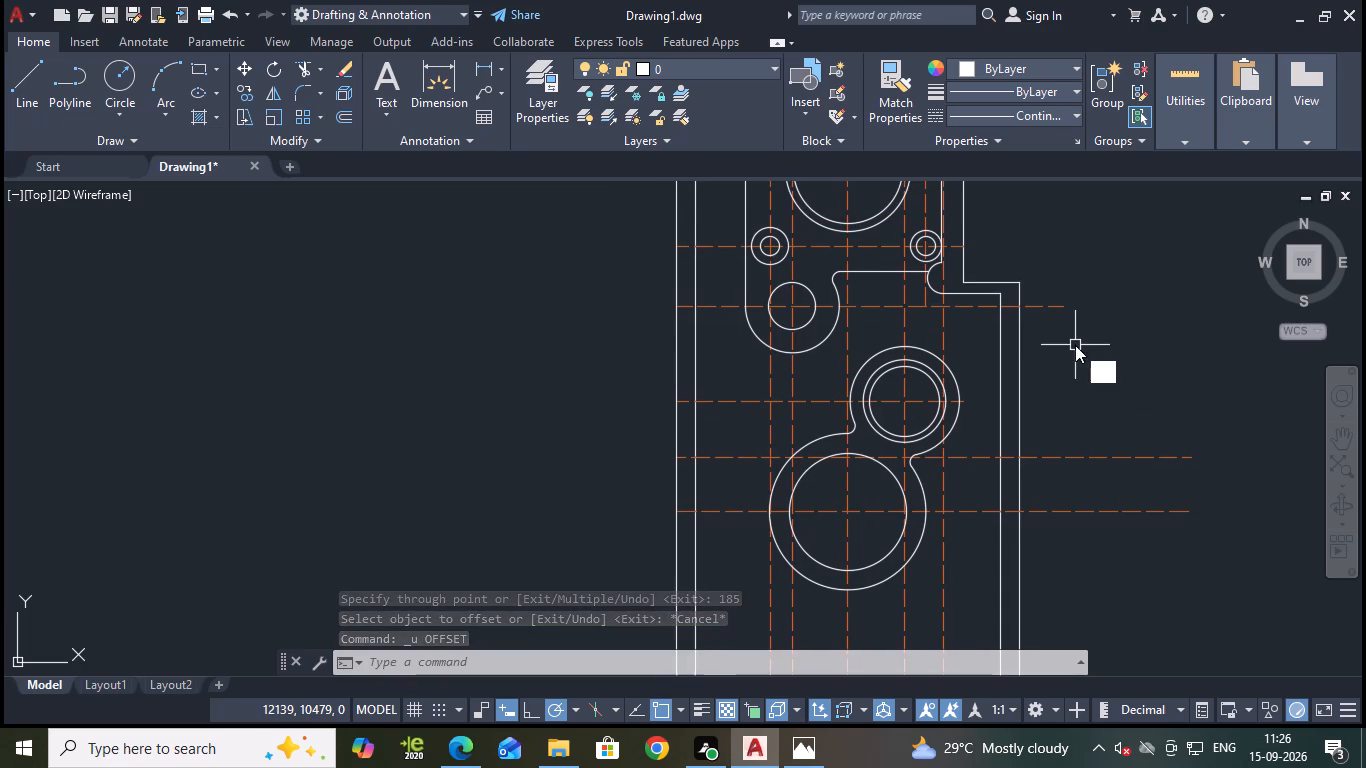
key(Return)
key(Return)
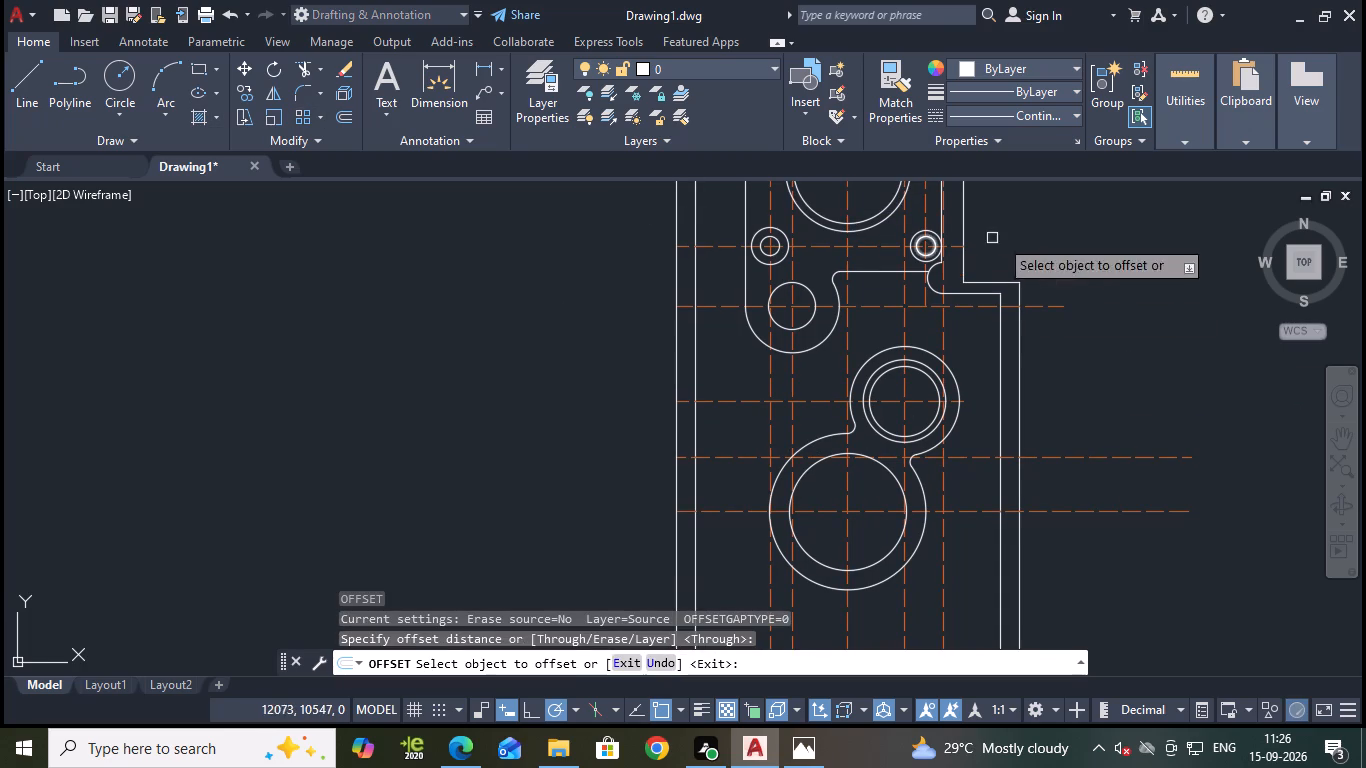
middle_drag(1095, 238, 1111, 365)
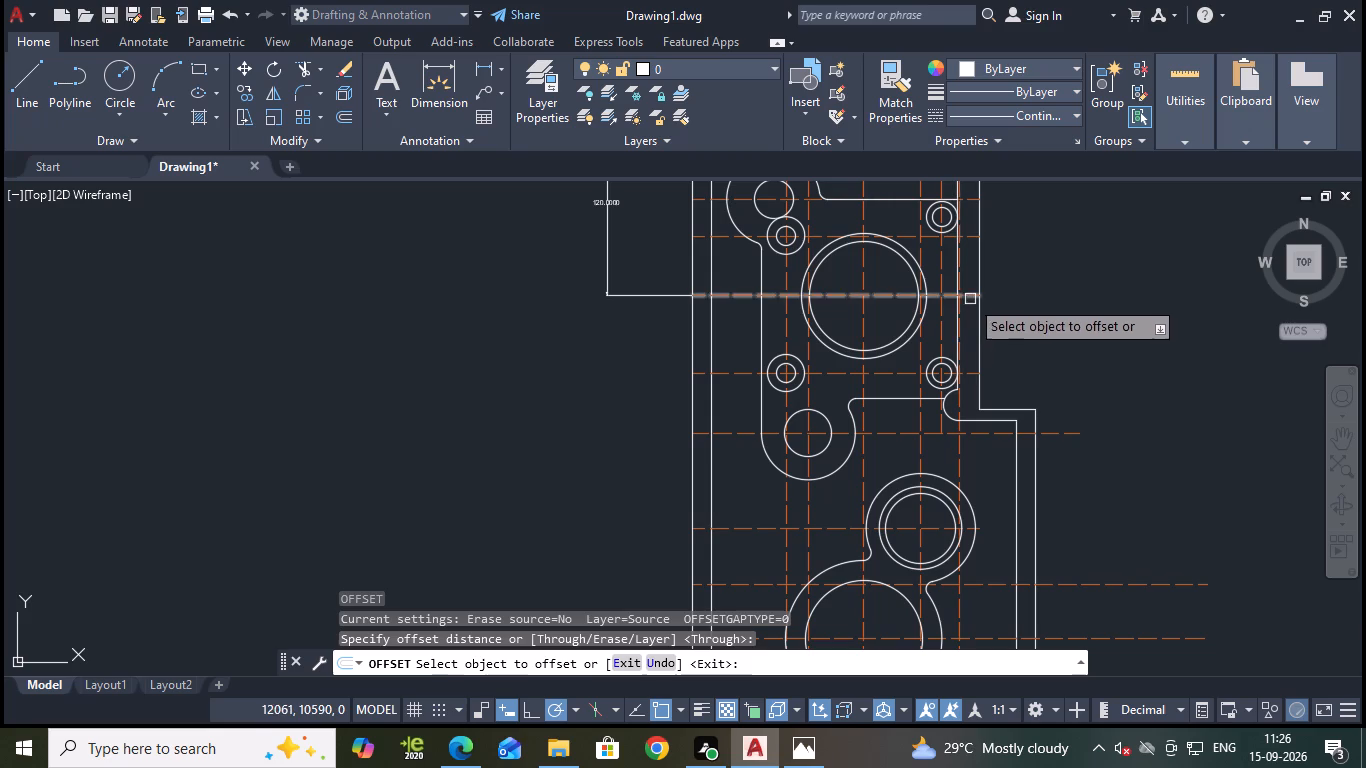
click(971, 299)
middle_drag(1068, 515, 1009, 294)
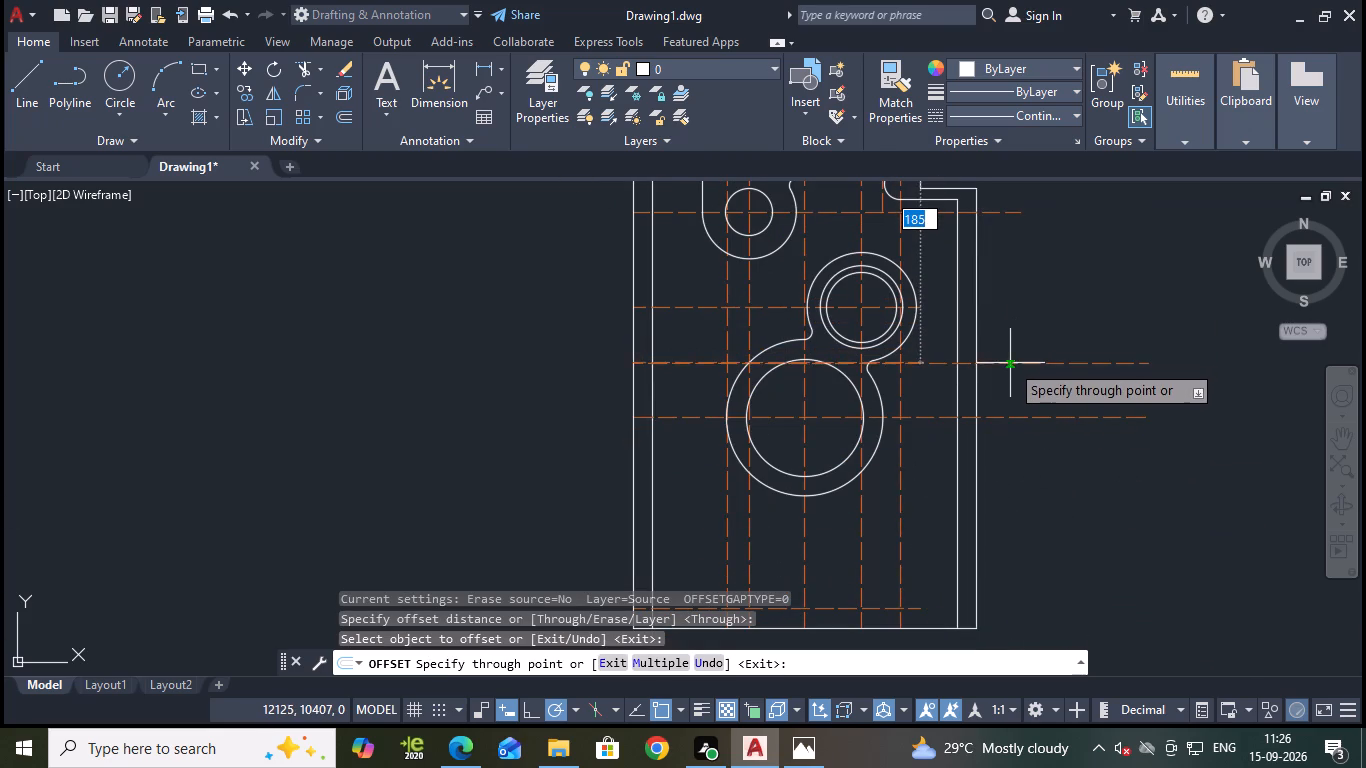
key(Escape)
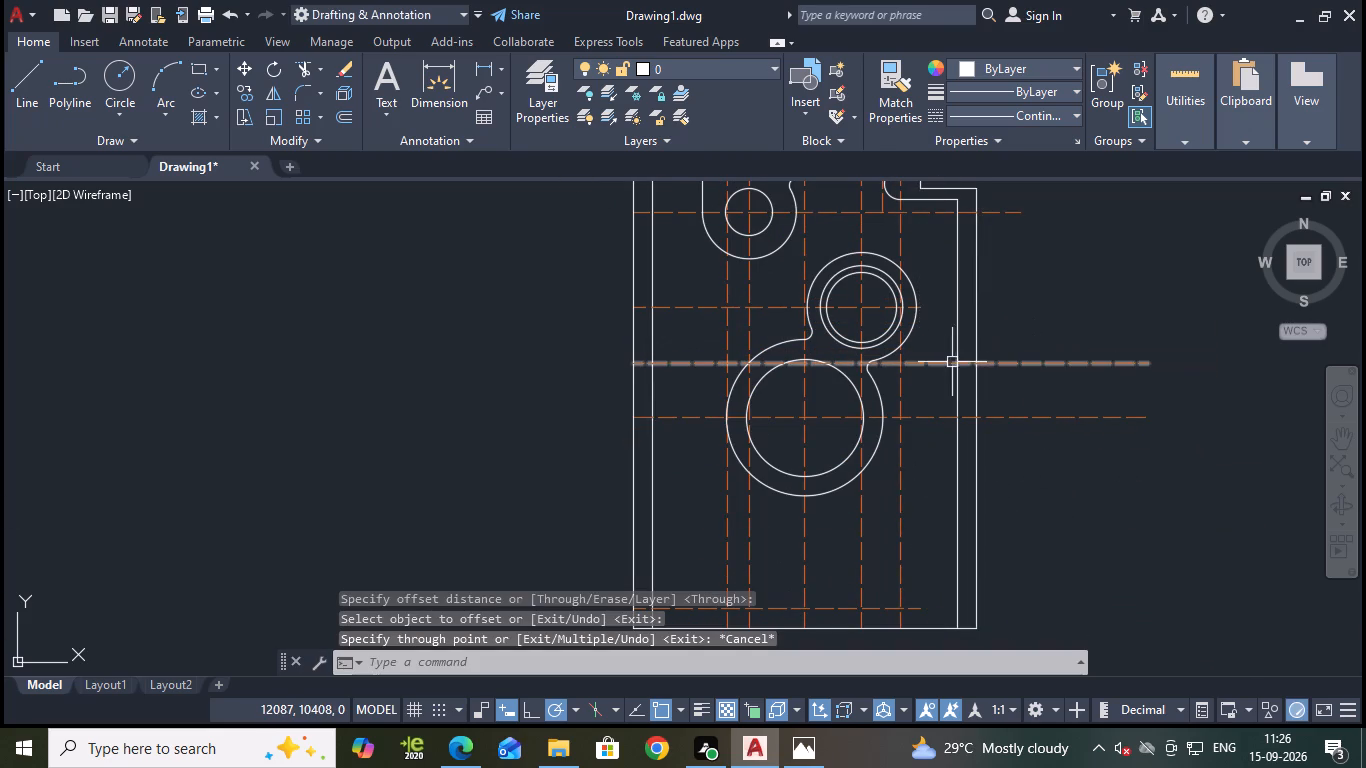
Draw a 10 mm radius circle where the lower right inner vertical line crosses the dashed line just above the lower large circle's centre.
scroll(931, 370, up, 2)
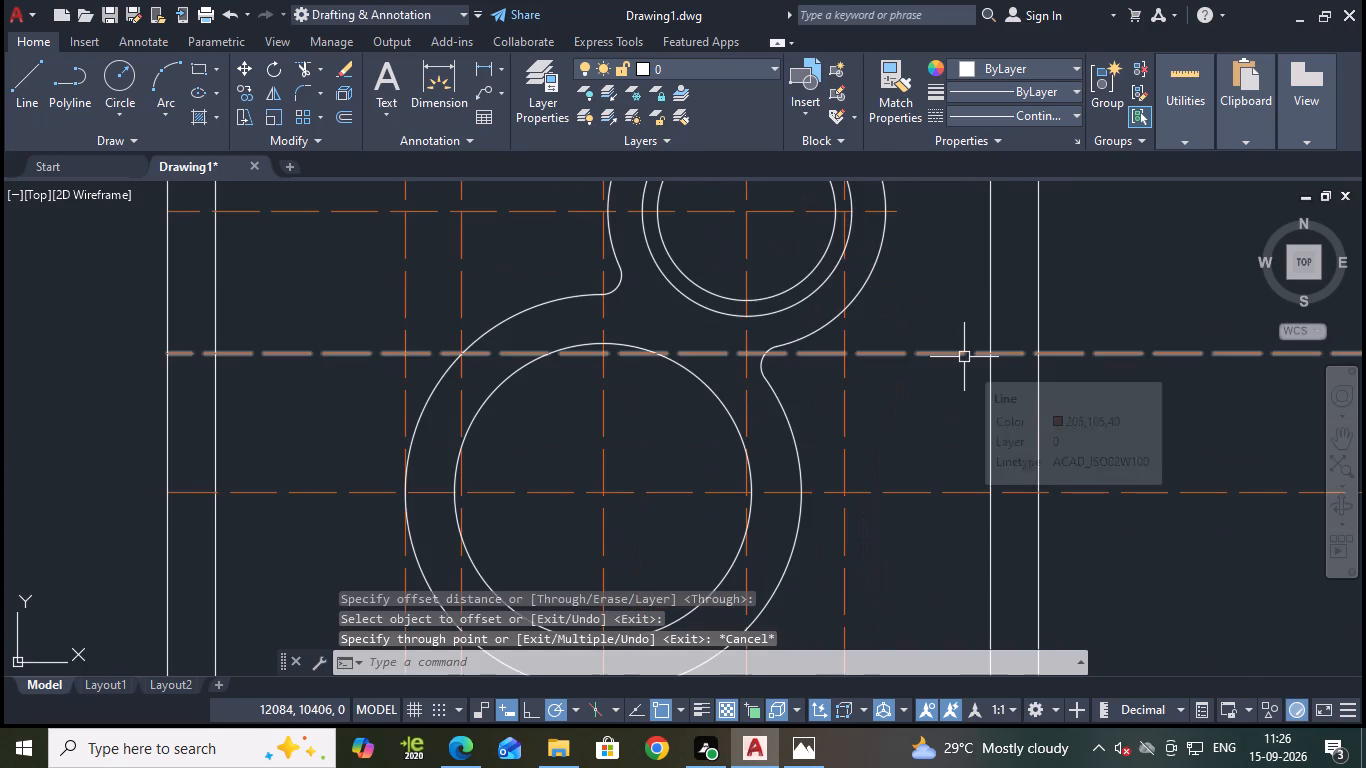
scroll(964, 357, down, 1)
scroll(1189, 289, down, 1)
middle_drag(1186, 297, 1113, 389)
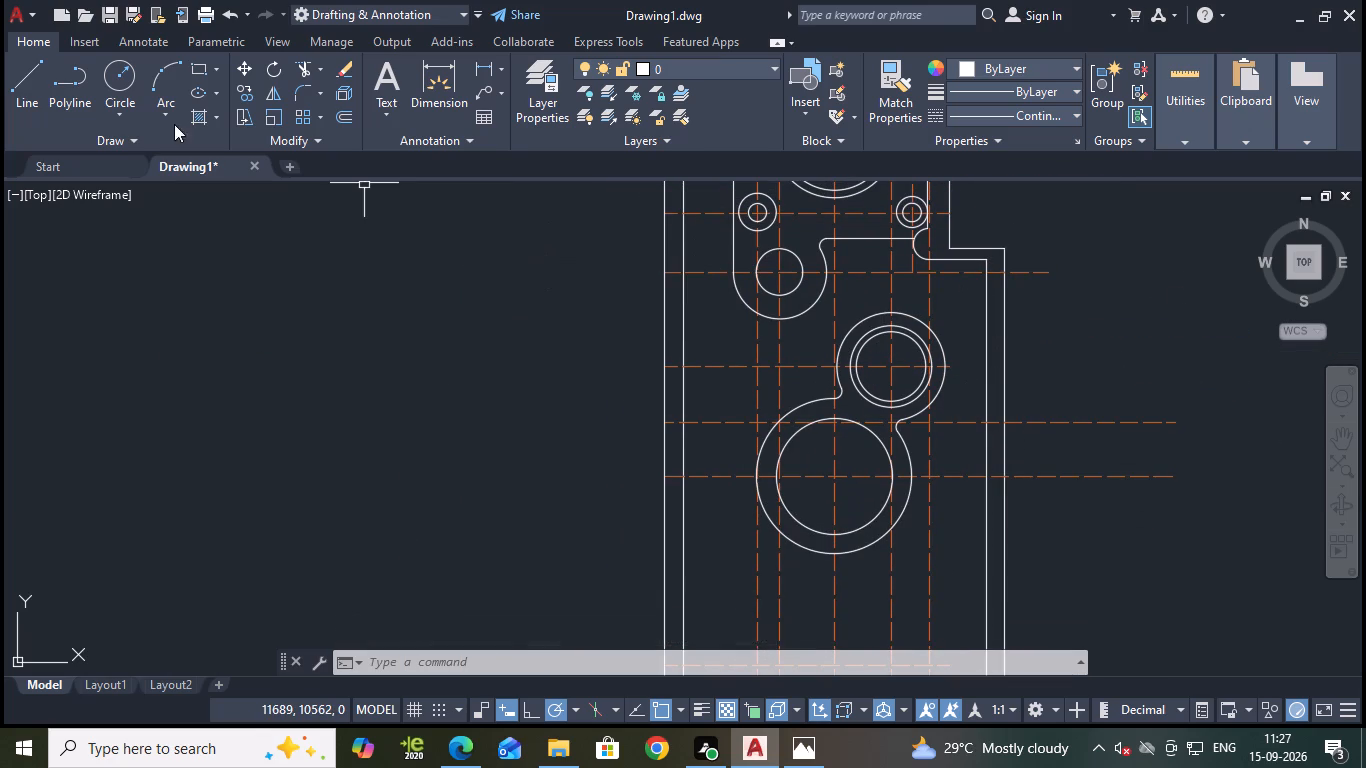
click(113, 86)
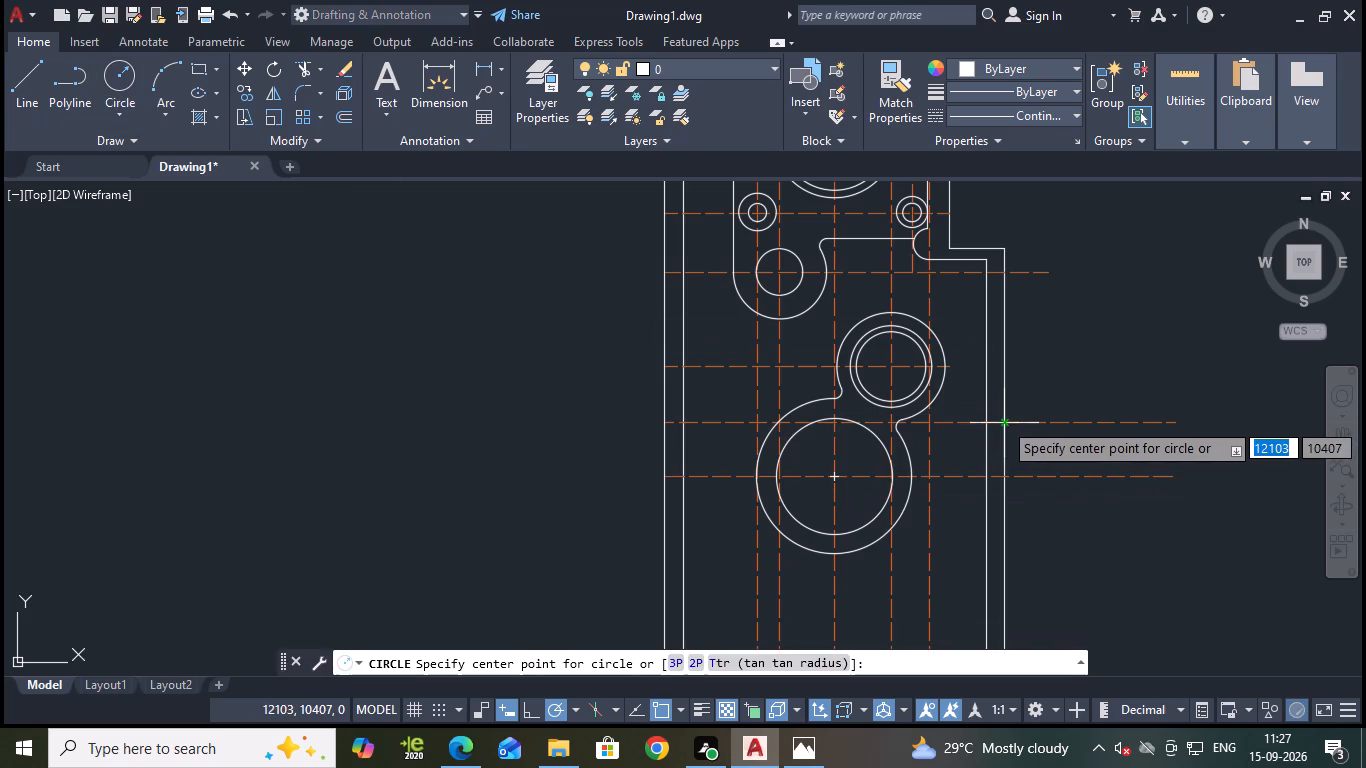
click(988, 423)
scroll(994, 437, up, 1)
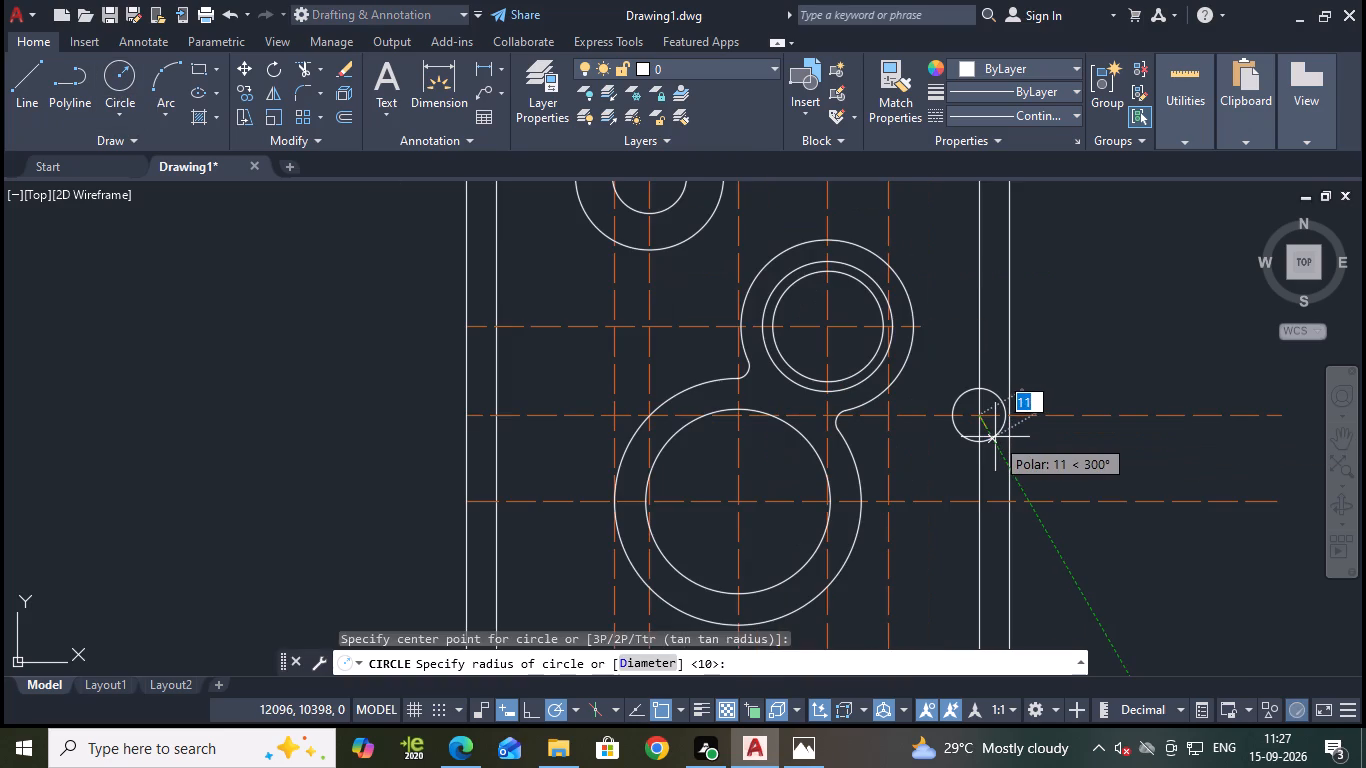
text(10)
key(Return)
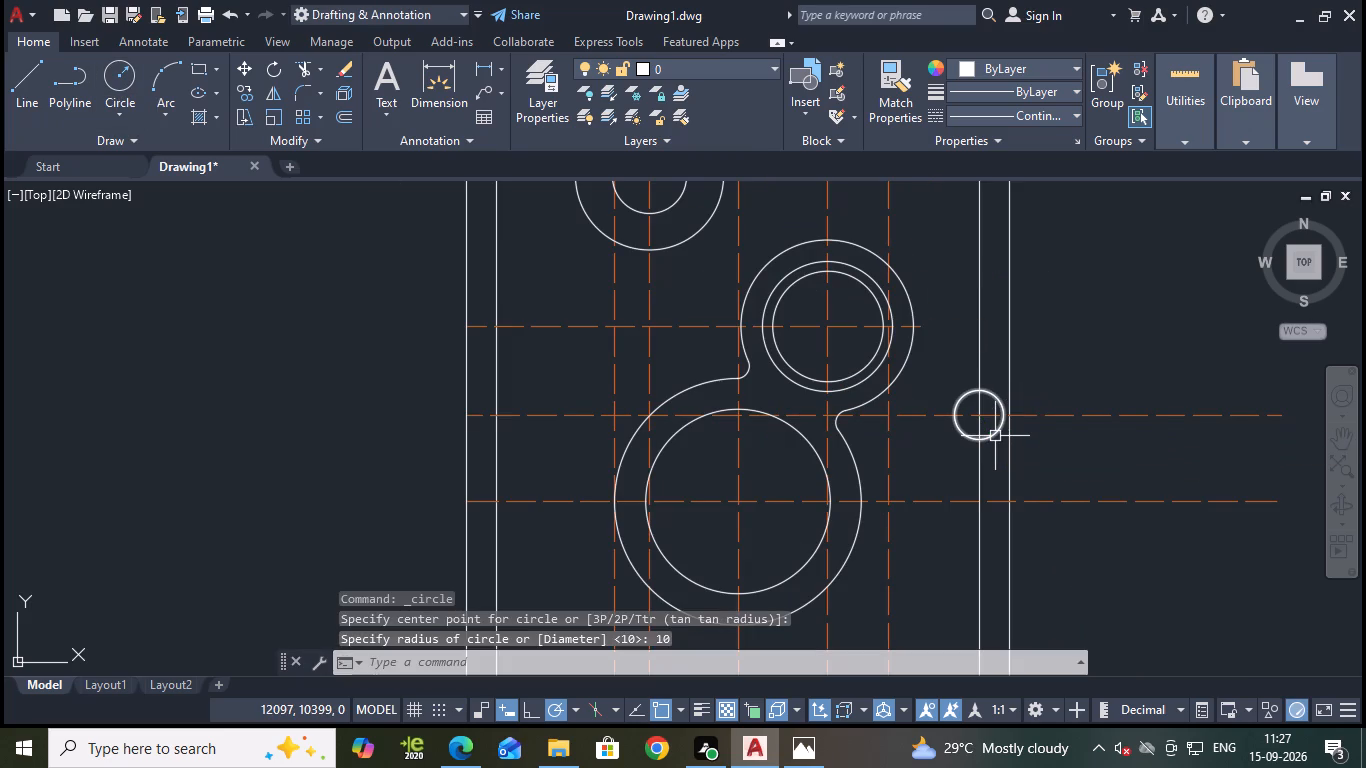
key(Escape)
Trim the new circle's right half and the inner vertical line inside it to leave a semicircular notch in the inner profile.
text(tr)
key(Return)
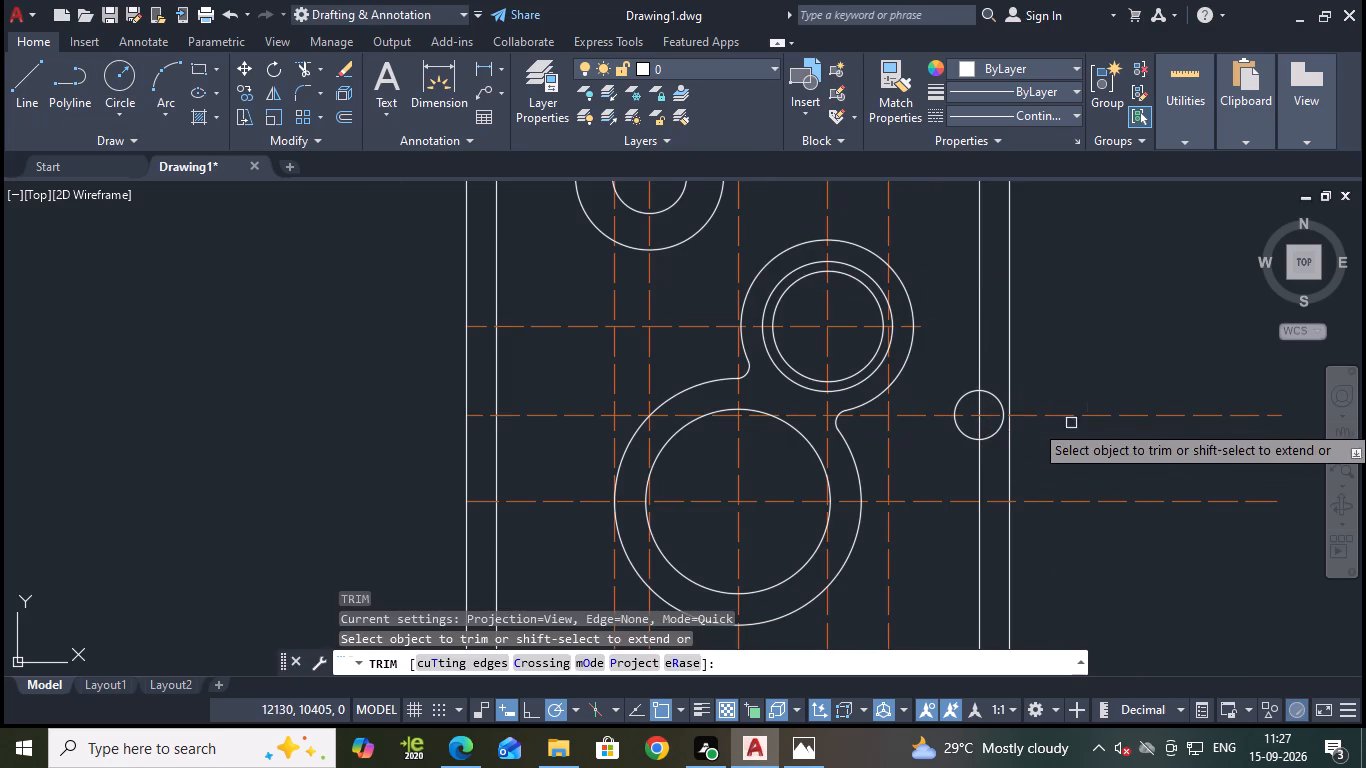
click(1002, 408)
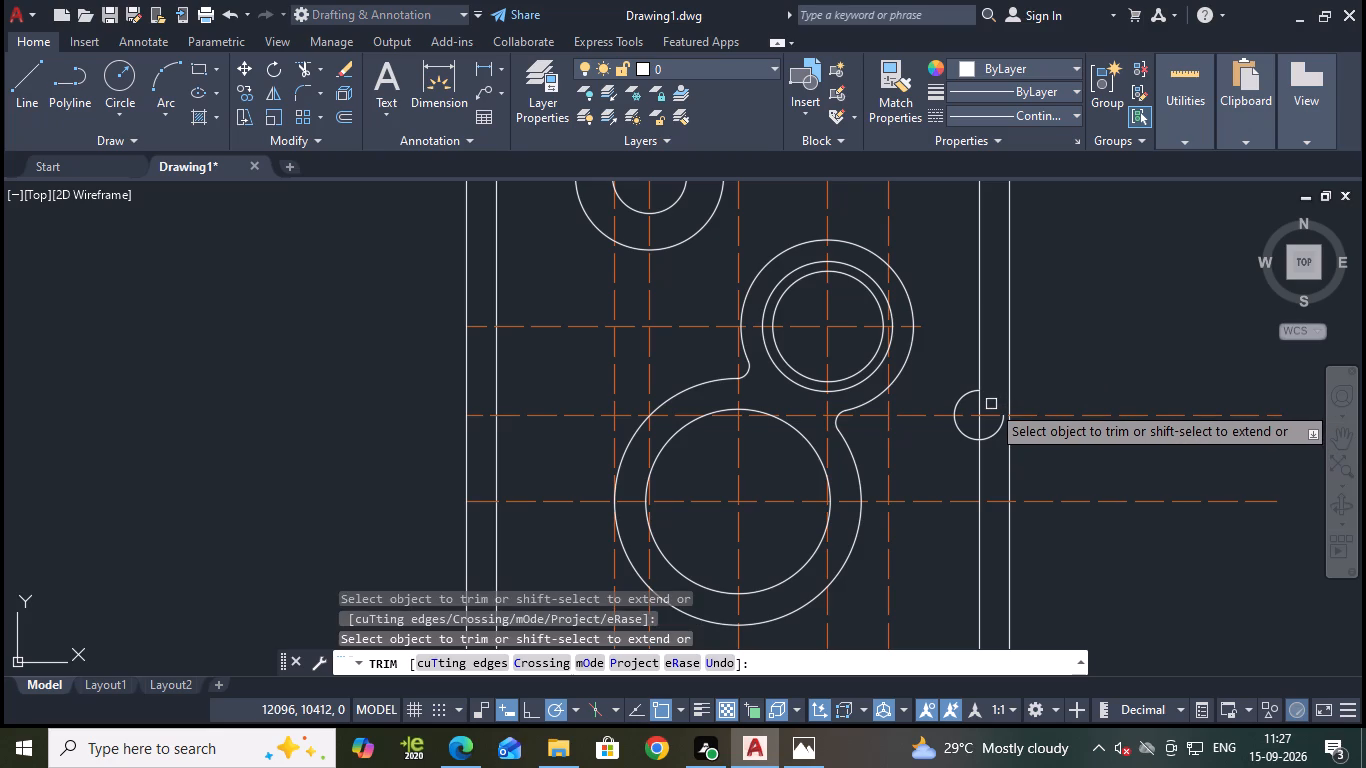
click(982, 404)
click(997, 434)
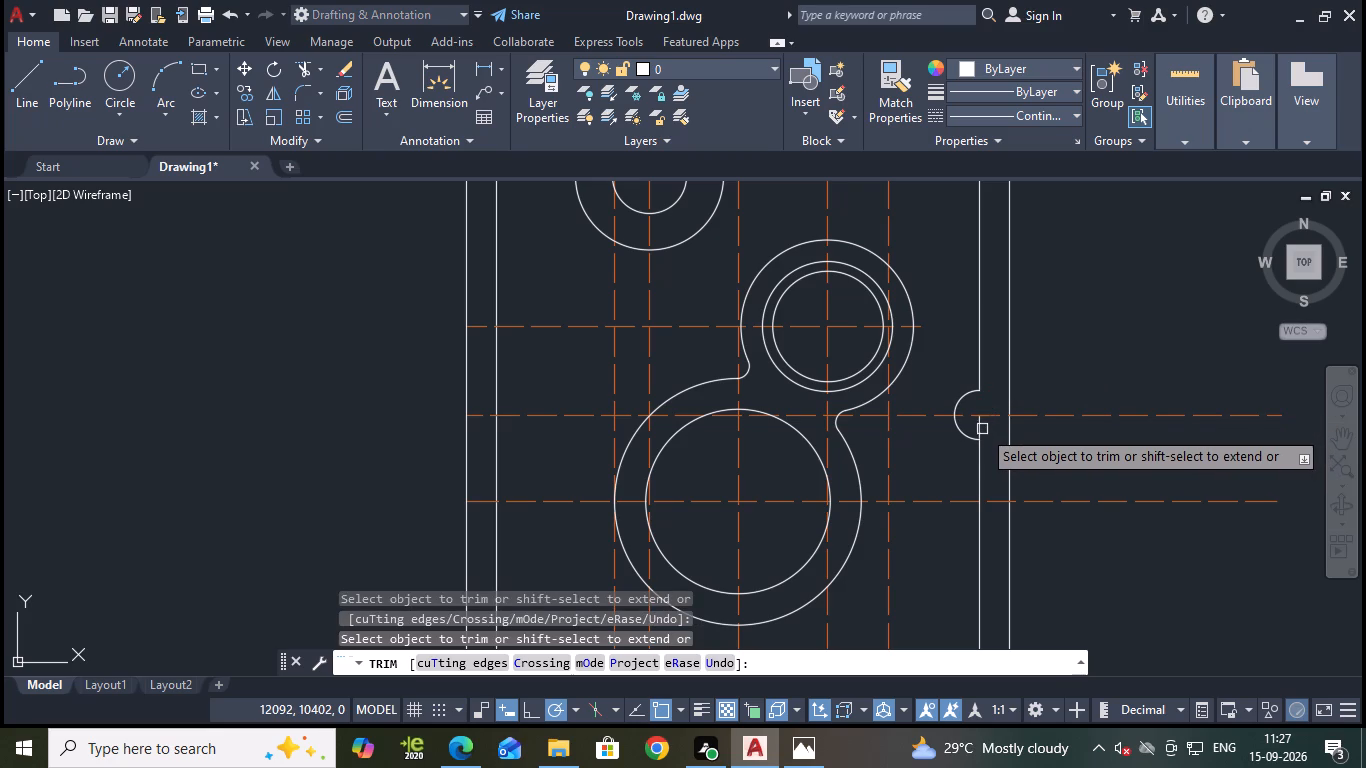
click(981, 429)
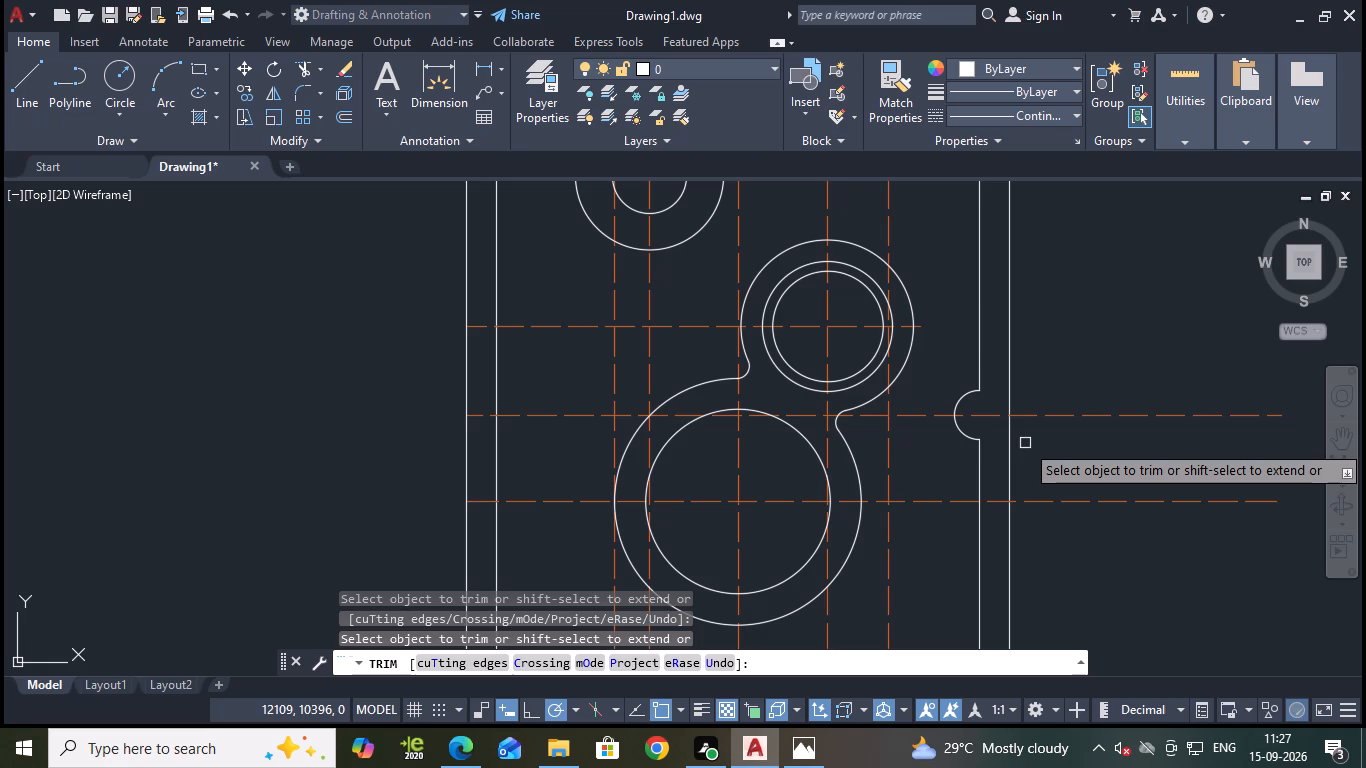
scroll(1141, 469, down, 1)
key(Escape)
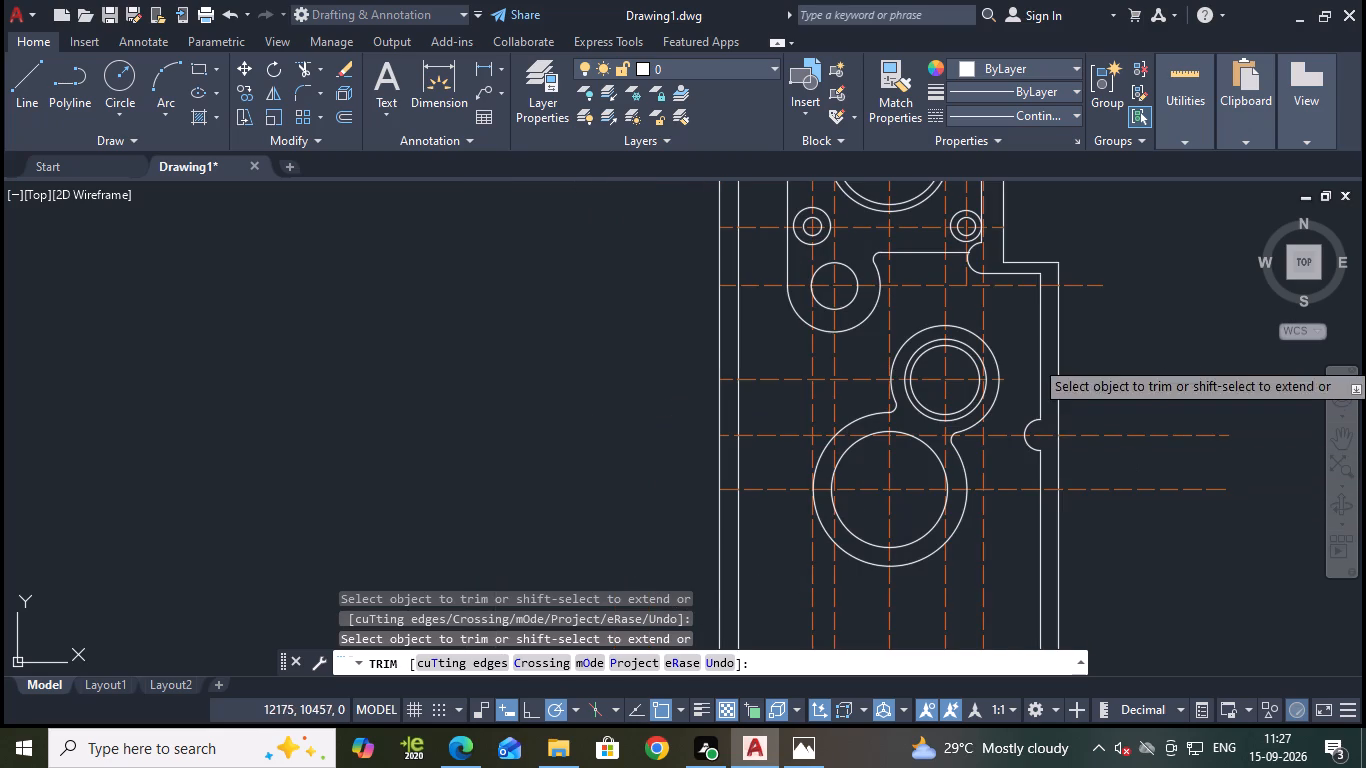
Offset the upper large circle's horizontal centre line 270 mm downward.
middle_drag(1164, 284, 1117, 417)
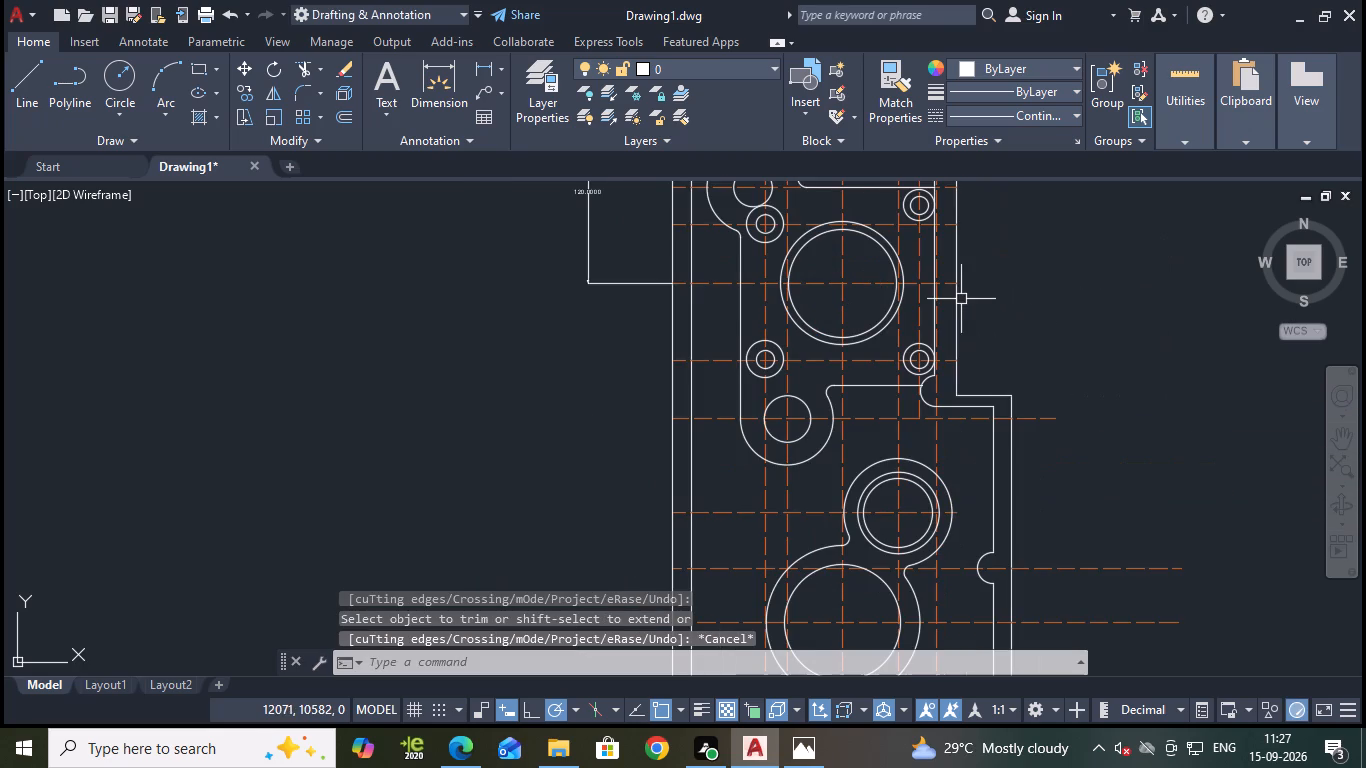
click(871, 280)
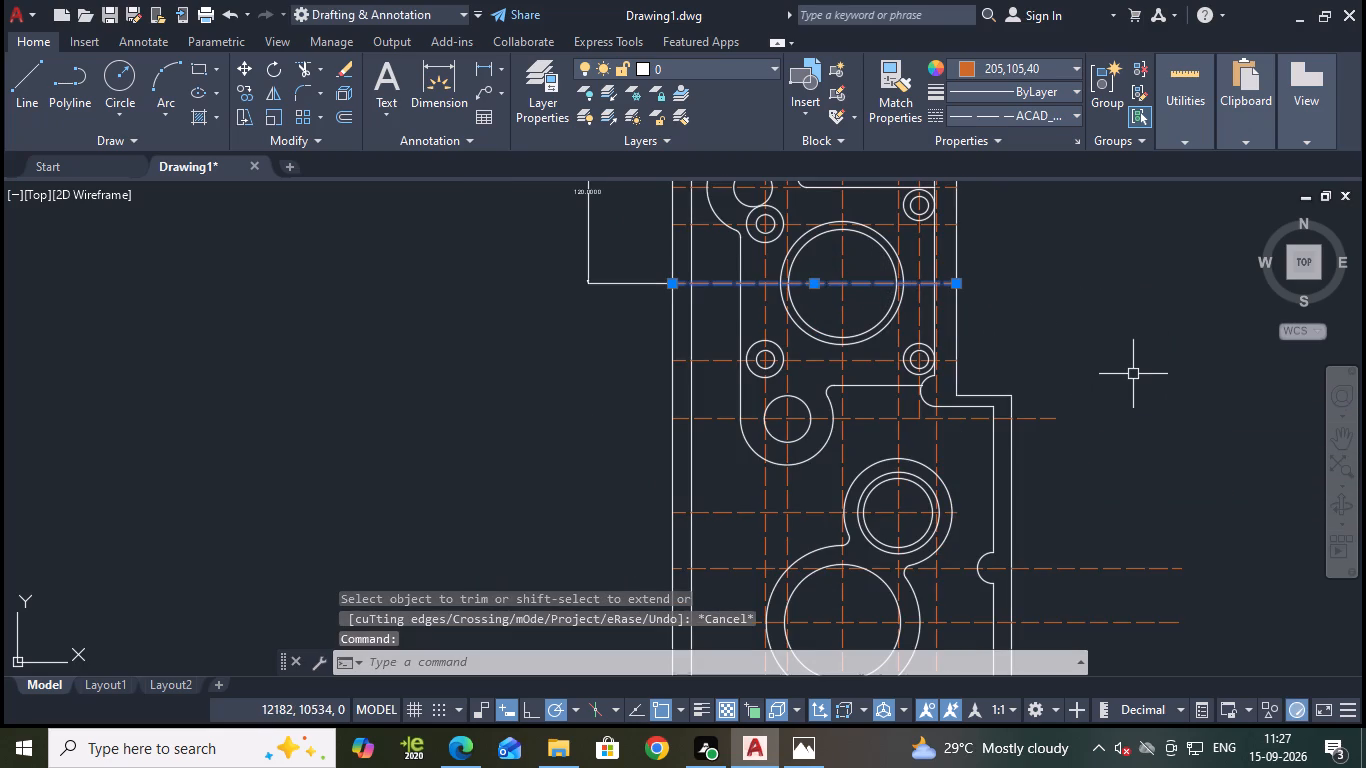
key(o)
key(Return)
key(Return)
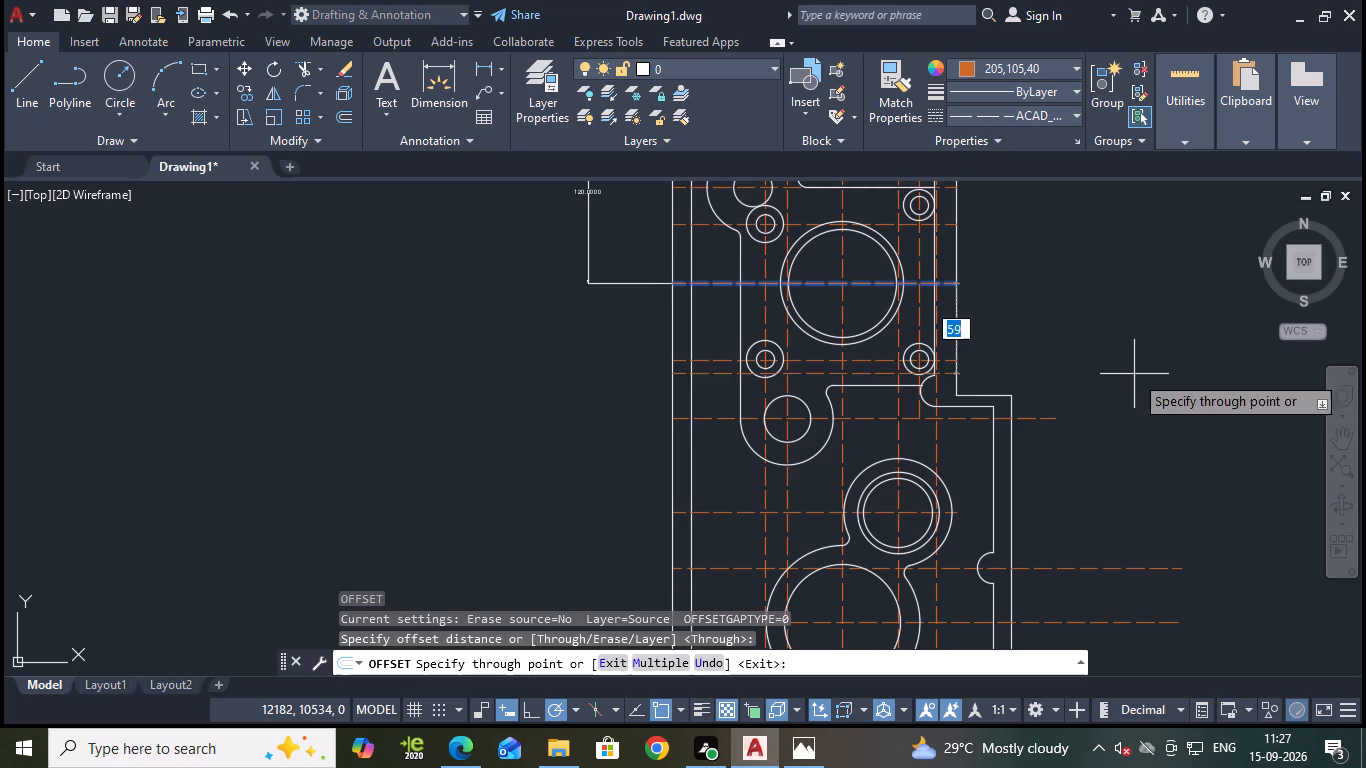
middle_drag(1127, 458, 1108, 273)
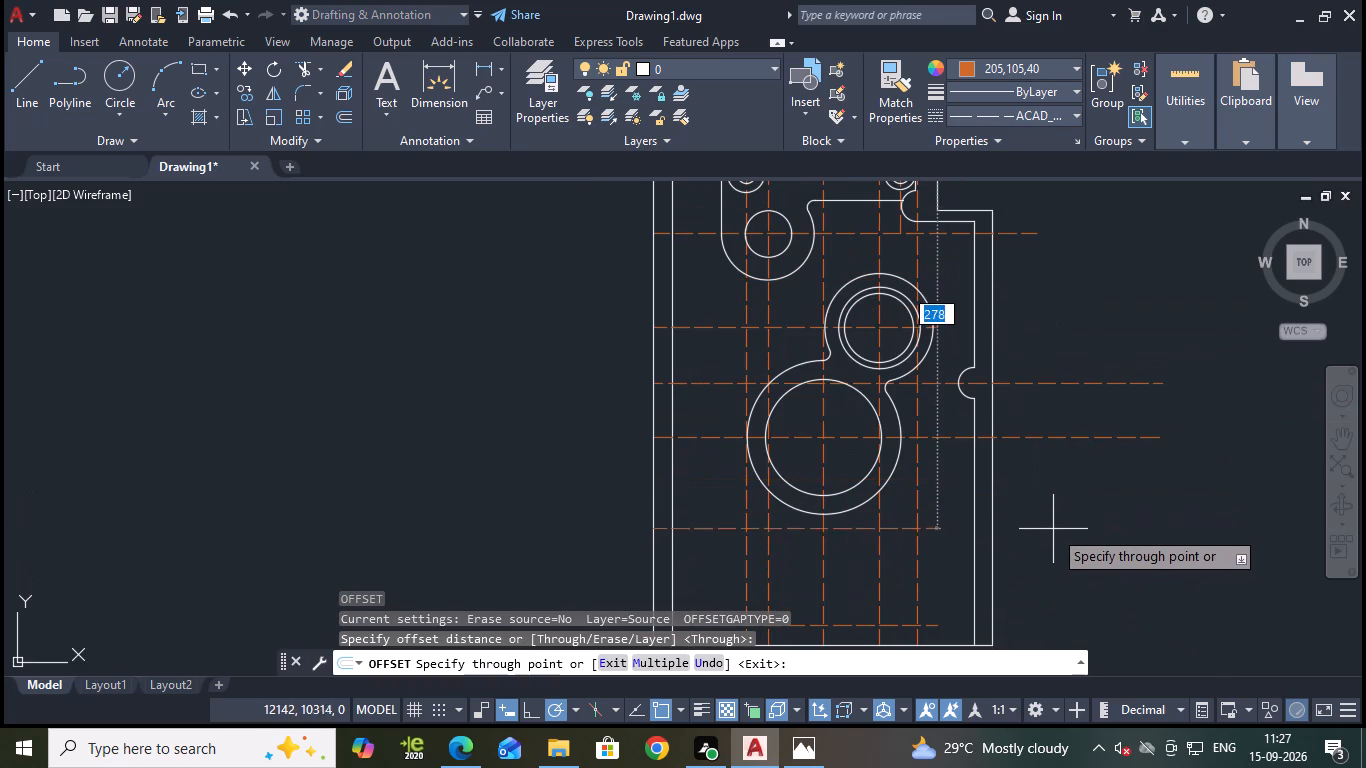
text(270)
key(Return)
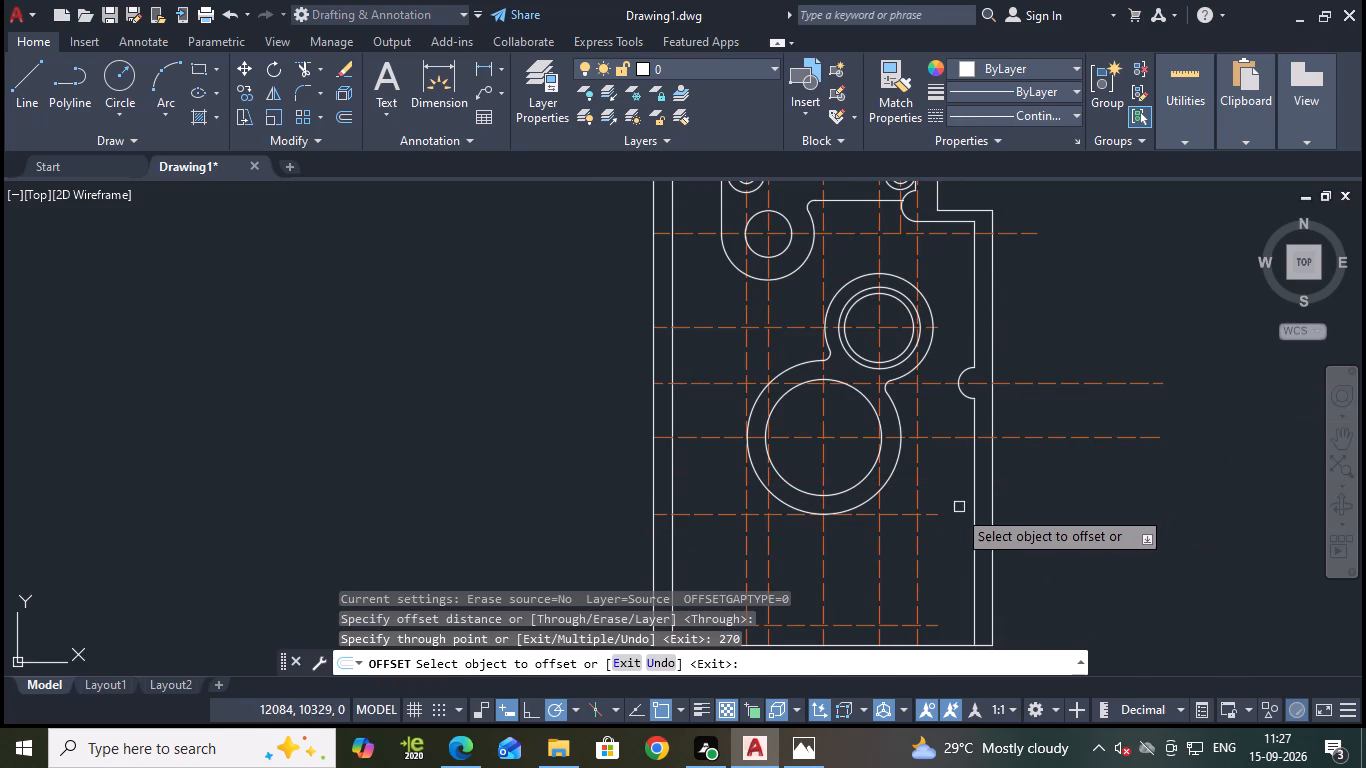
key(Escape)
Stretch the right end of the new offset centre line about 115 mm horizontally, past the outline's right edge.
click(933, 511)
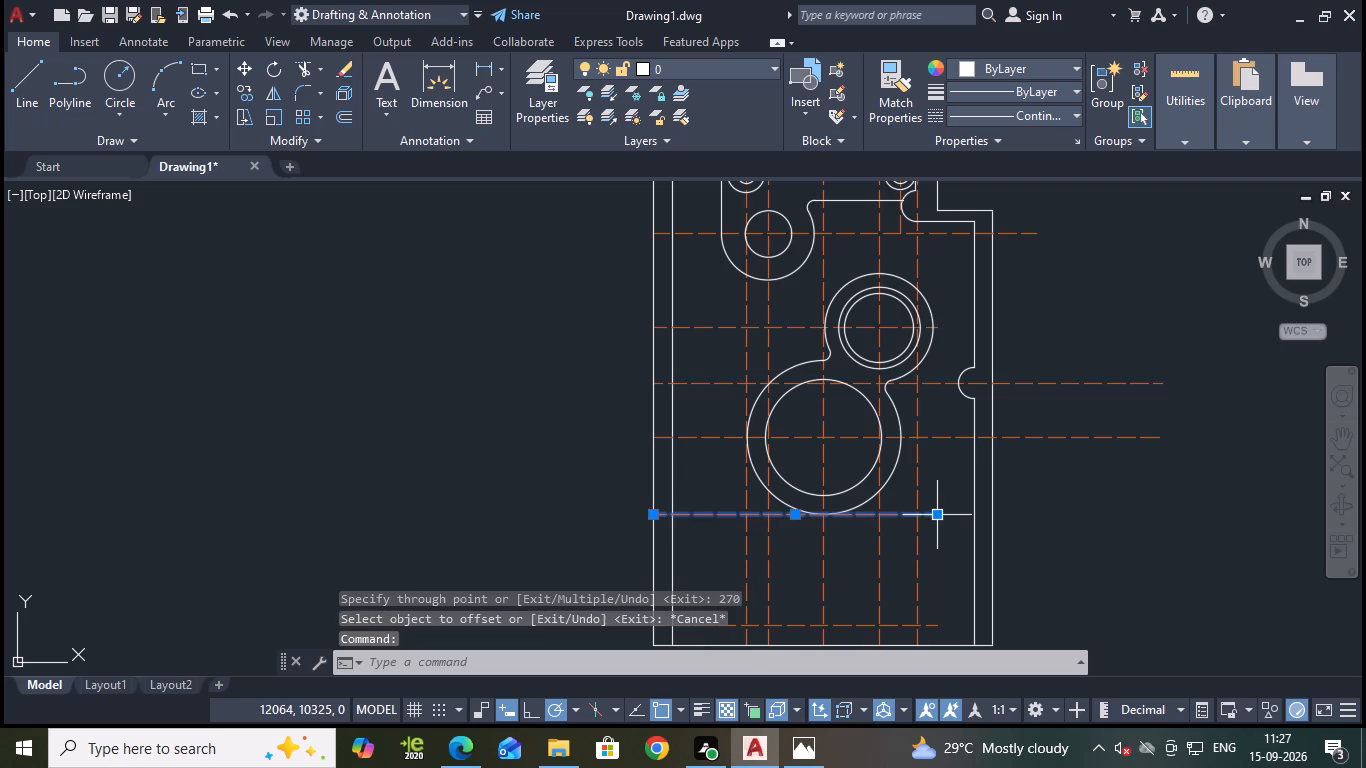
click(936, 515)
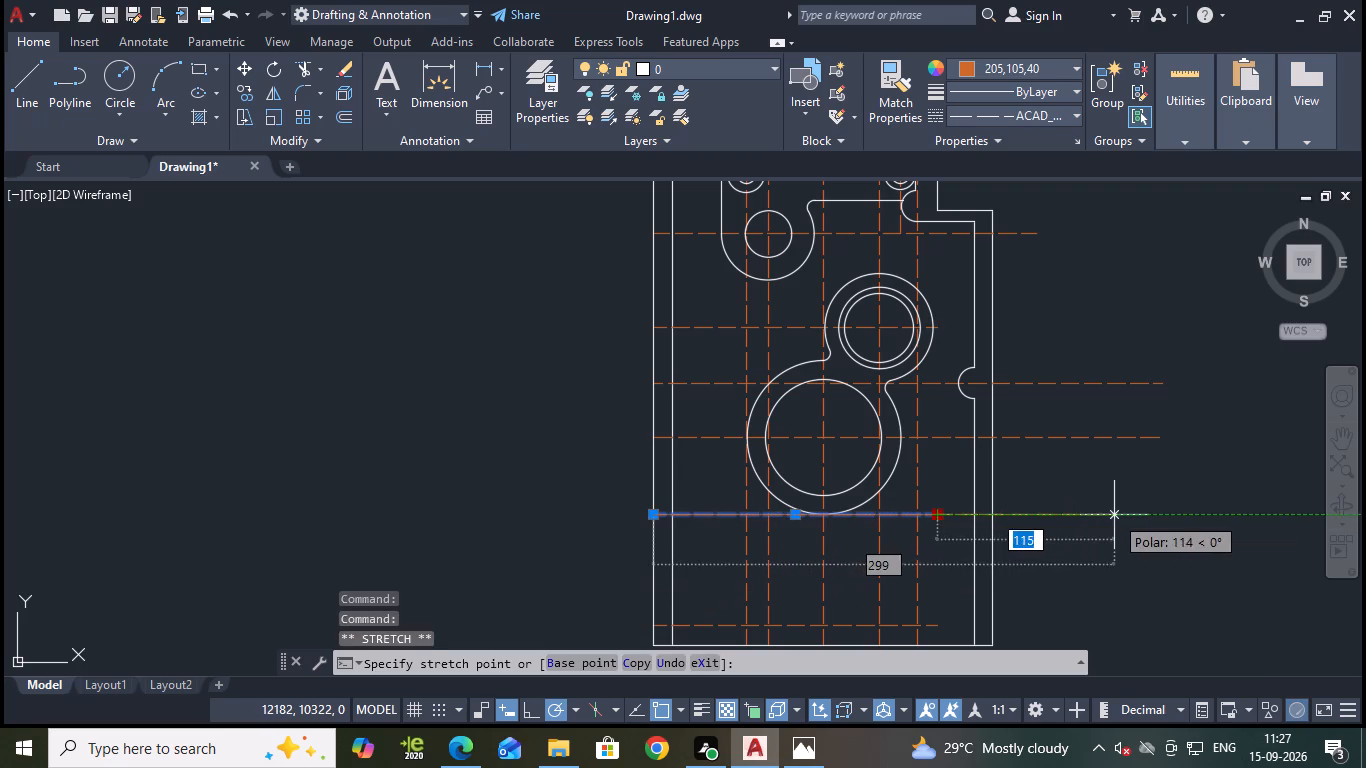
click(1115, 515)
key(Escape)
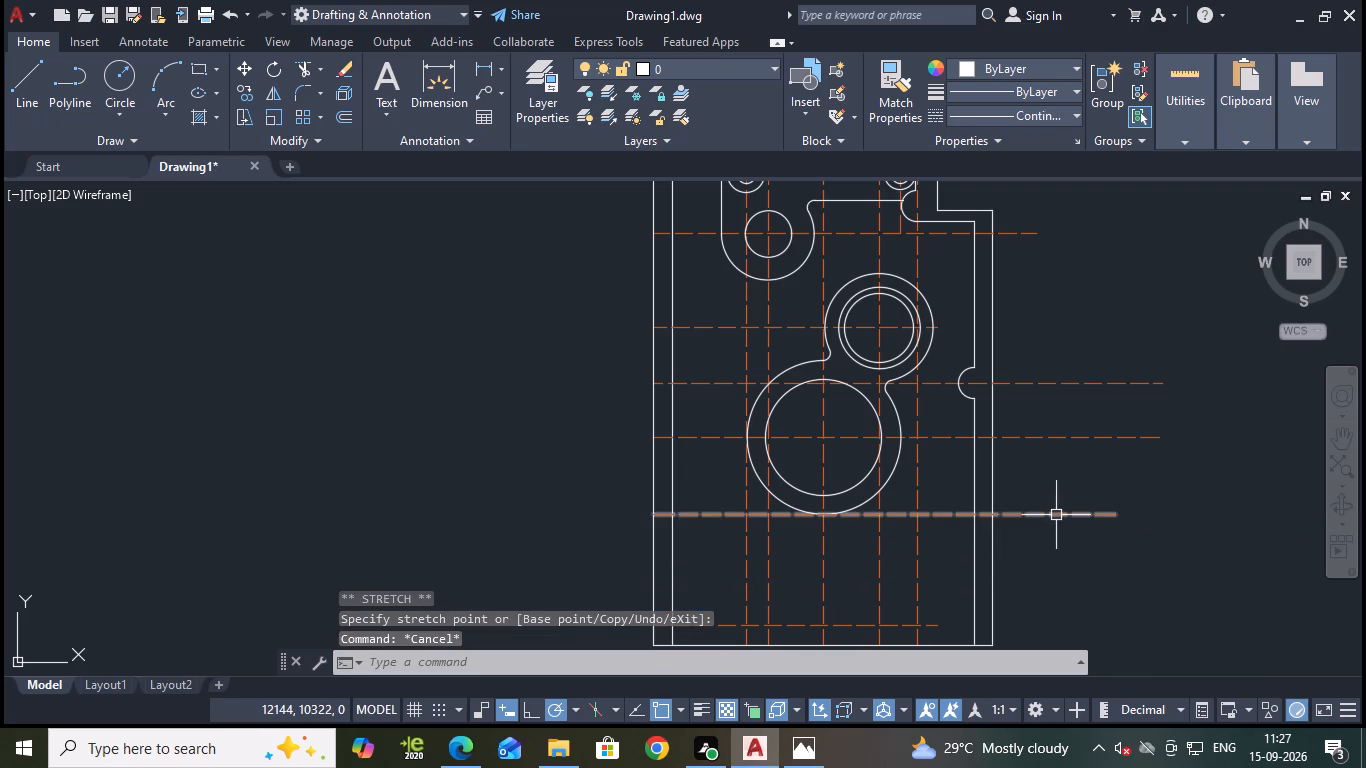
Draw a 10 mm radius circle where the lower right inner vertical line crosses the newly extended centre line.
key(c)
key(Return)
scroll(961, 523, up, 2)
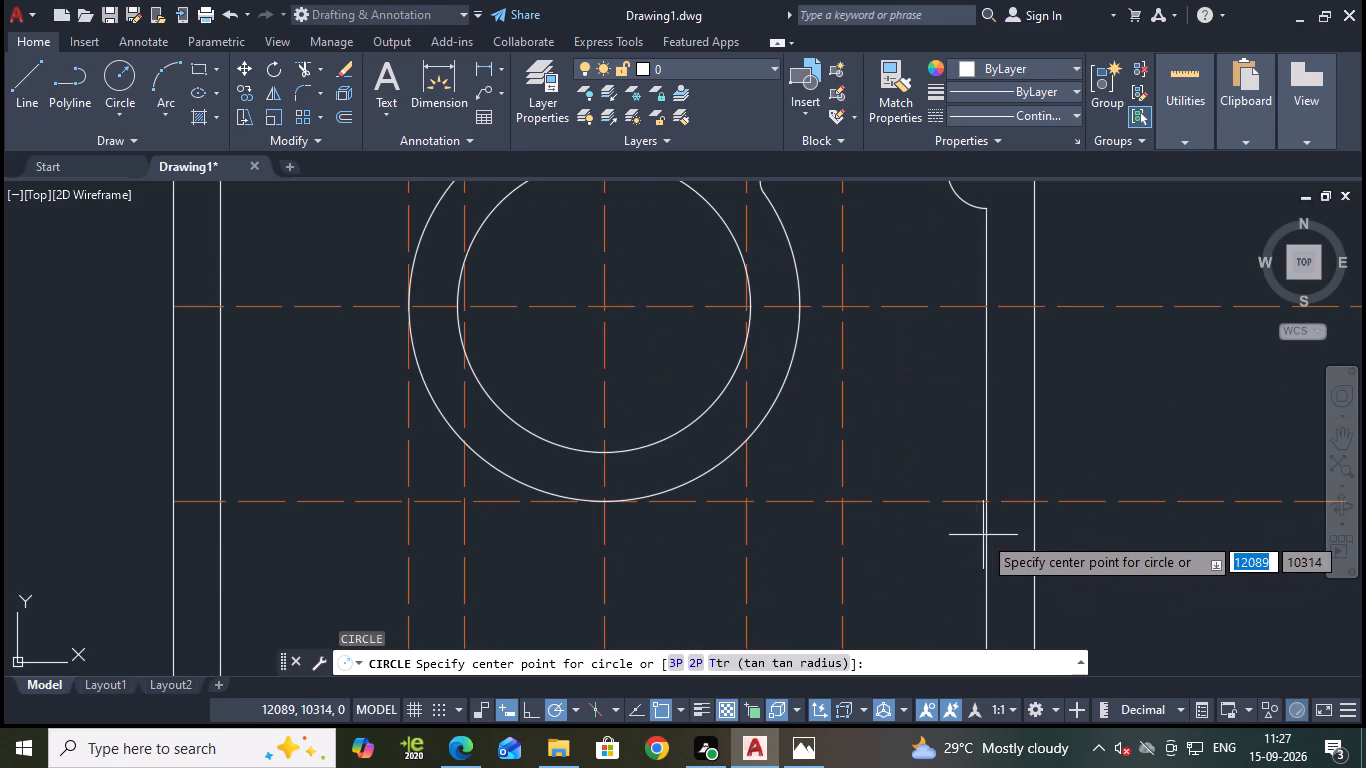
click(985, 504)
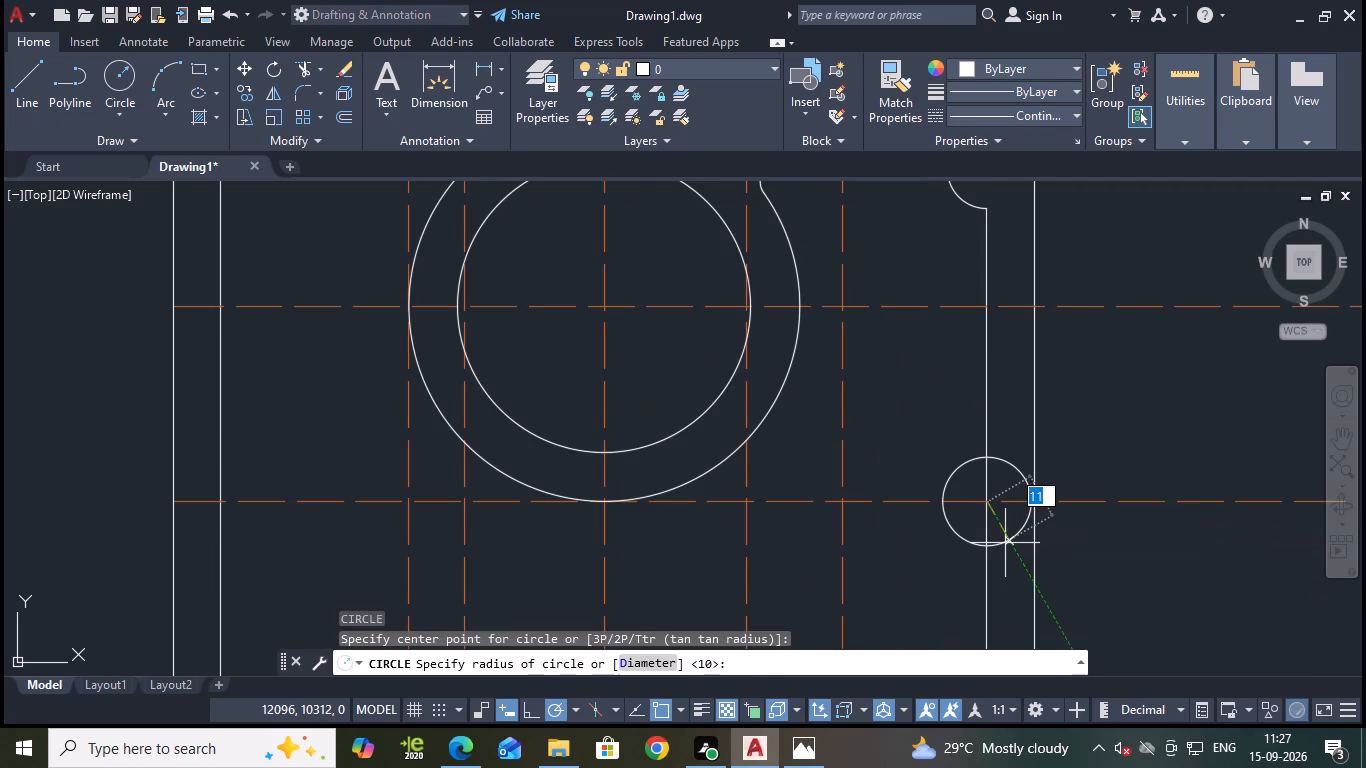
text(10)
key(Return)
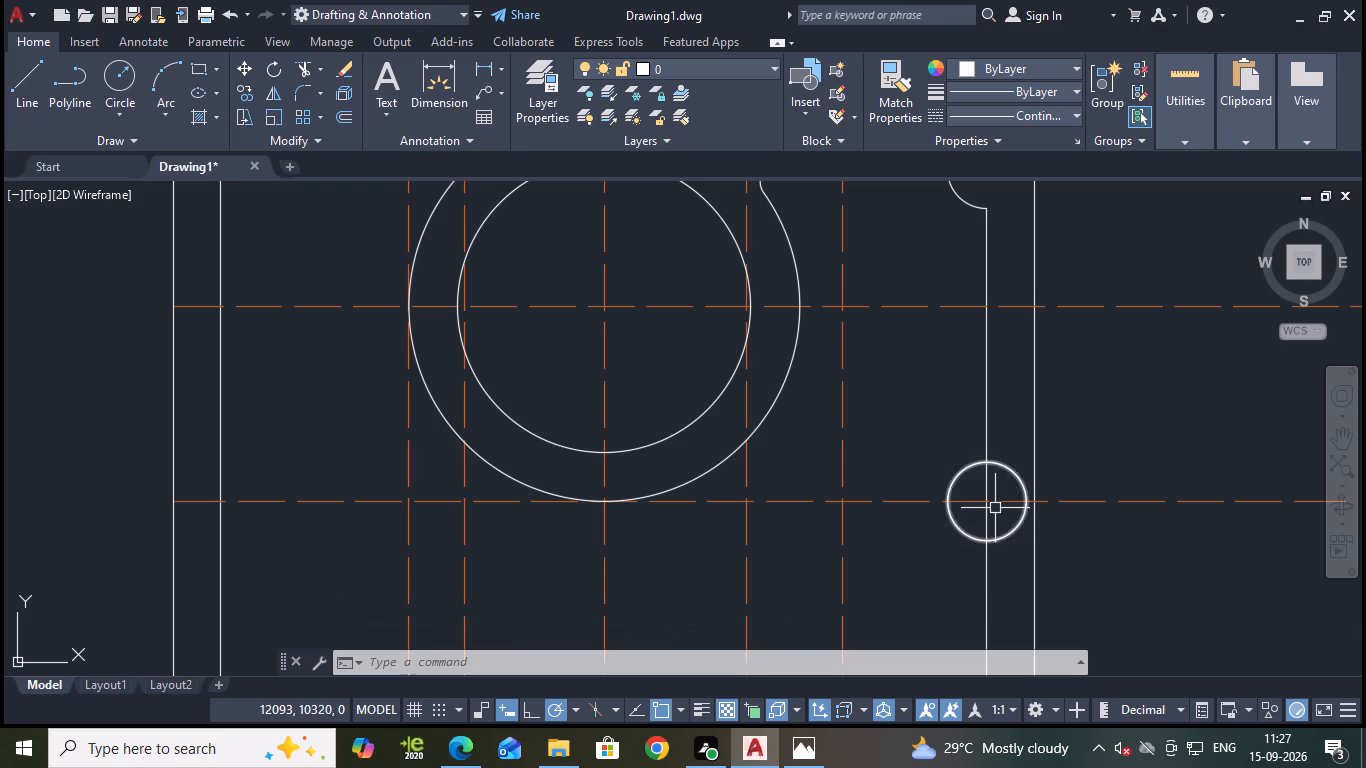
key(Escape)
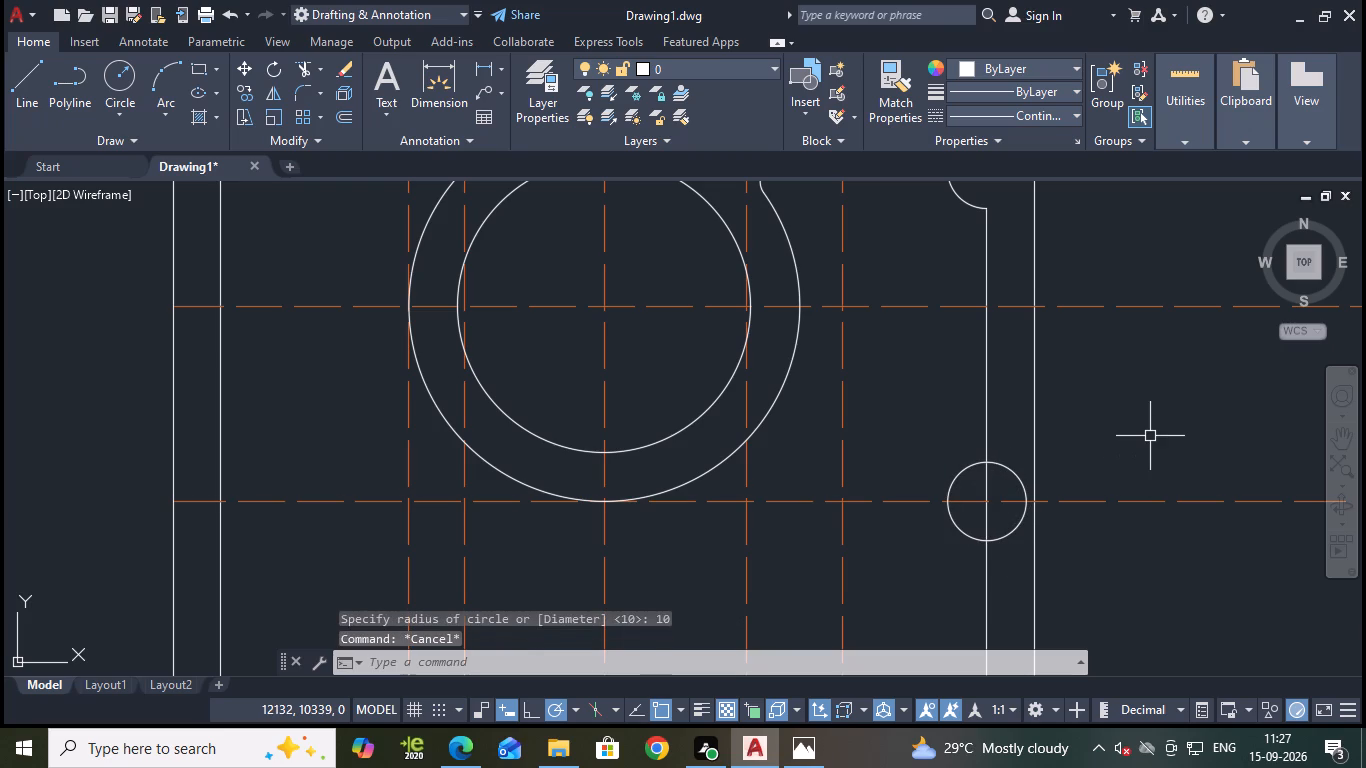
Trim the new circle's right half and the inner vertical line inside it to leave a second semicircular notch on the lower right.
text(tr)
key(Return)
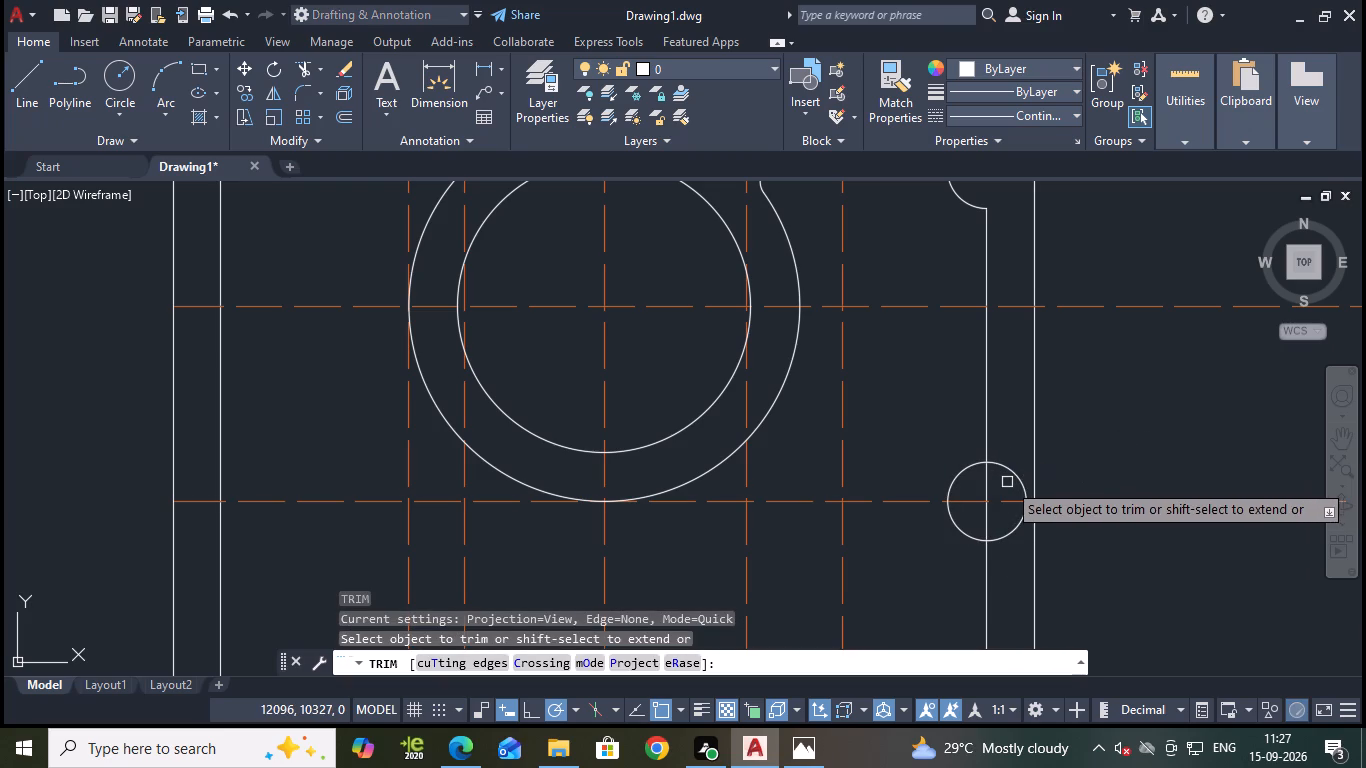
click(1010, 468)
click(984, 481)
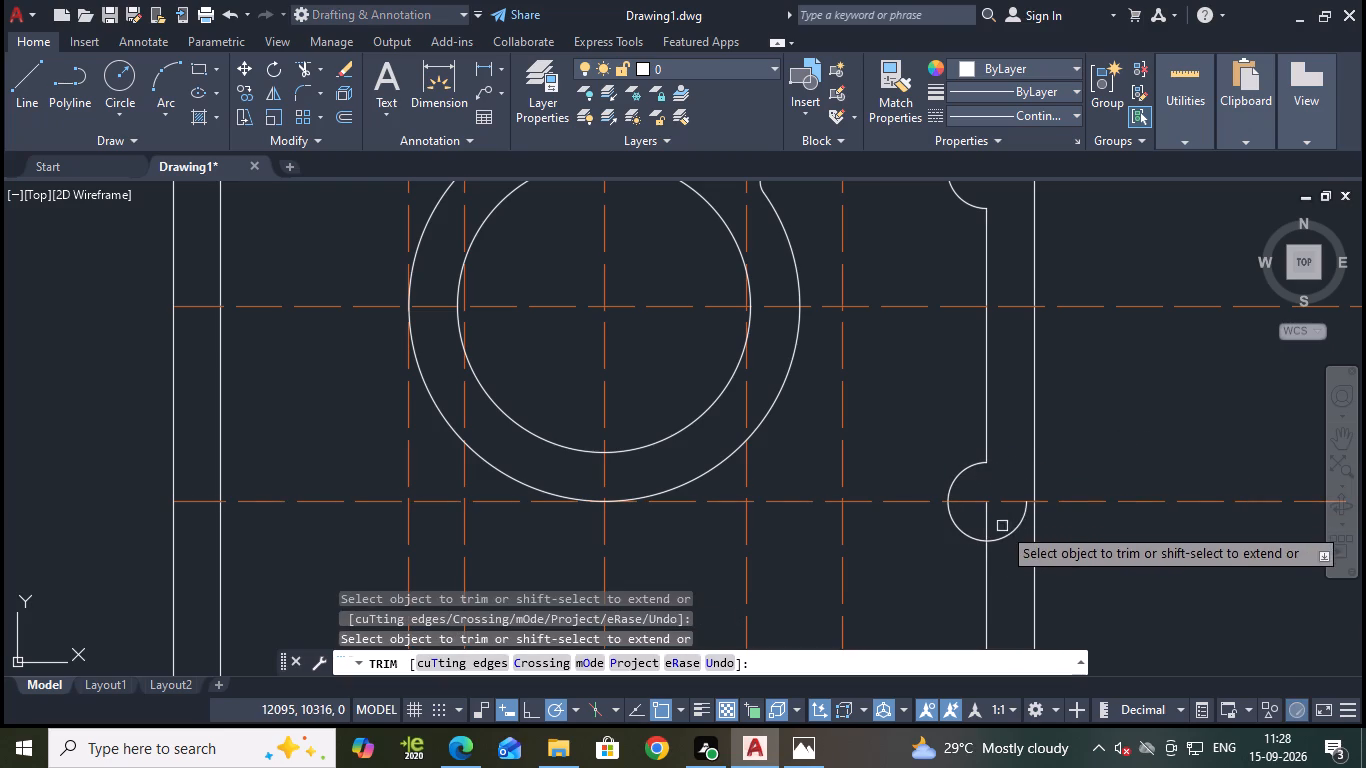
click(1005, 537)
click(990, 527)
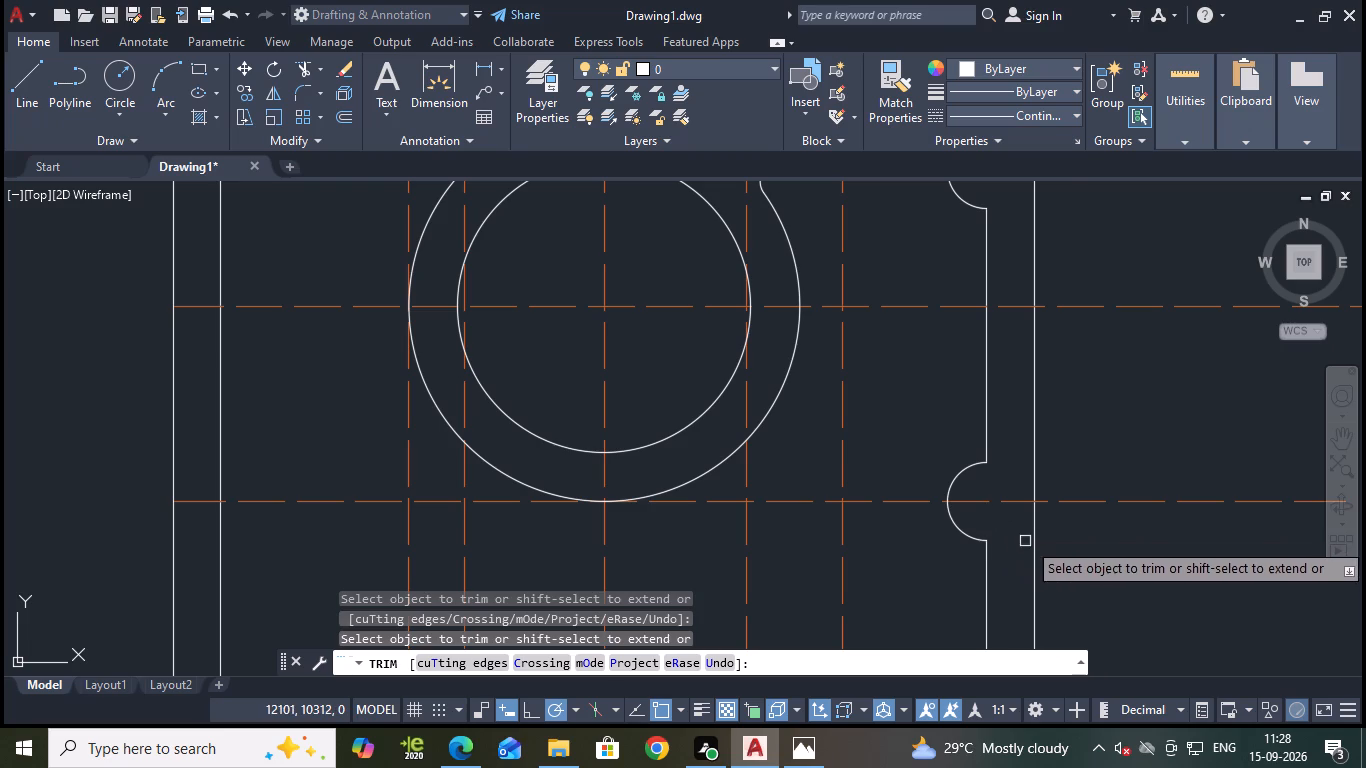
scroll(1091, 479, down, 3)
middle_drag(1174, 385, 1162, 469)
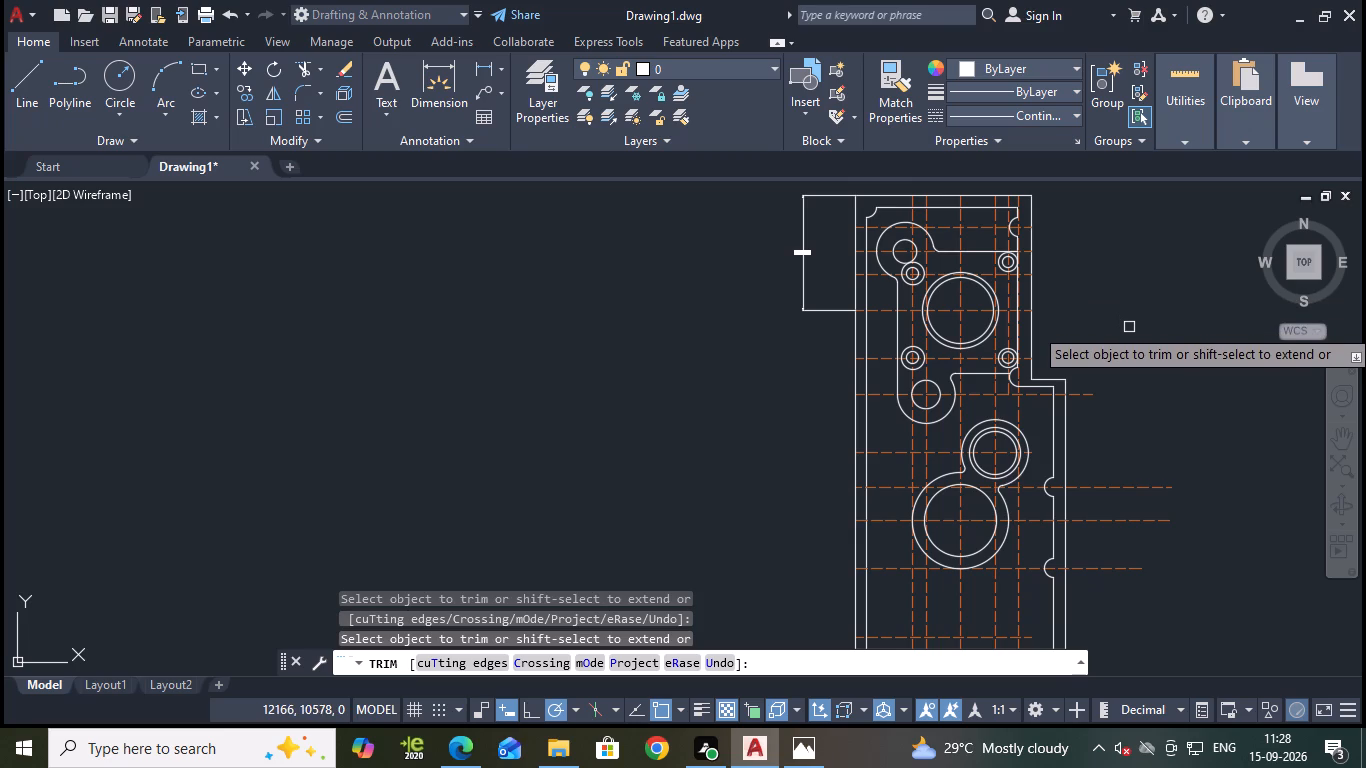
key(Escape)
Save the drawing.
key(ctrl+s)
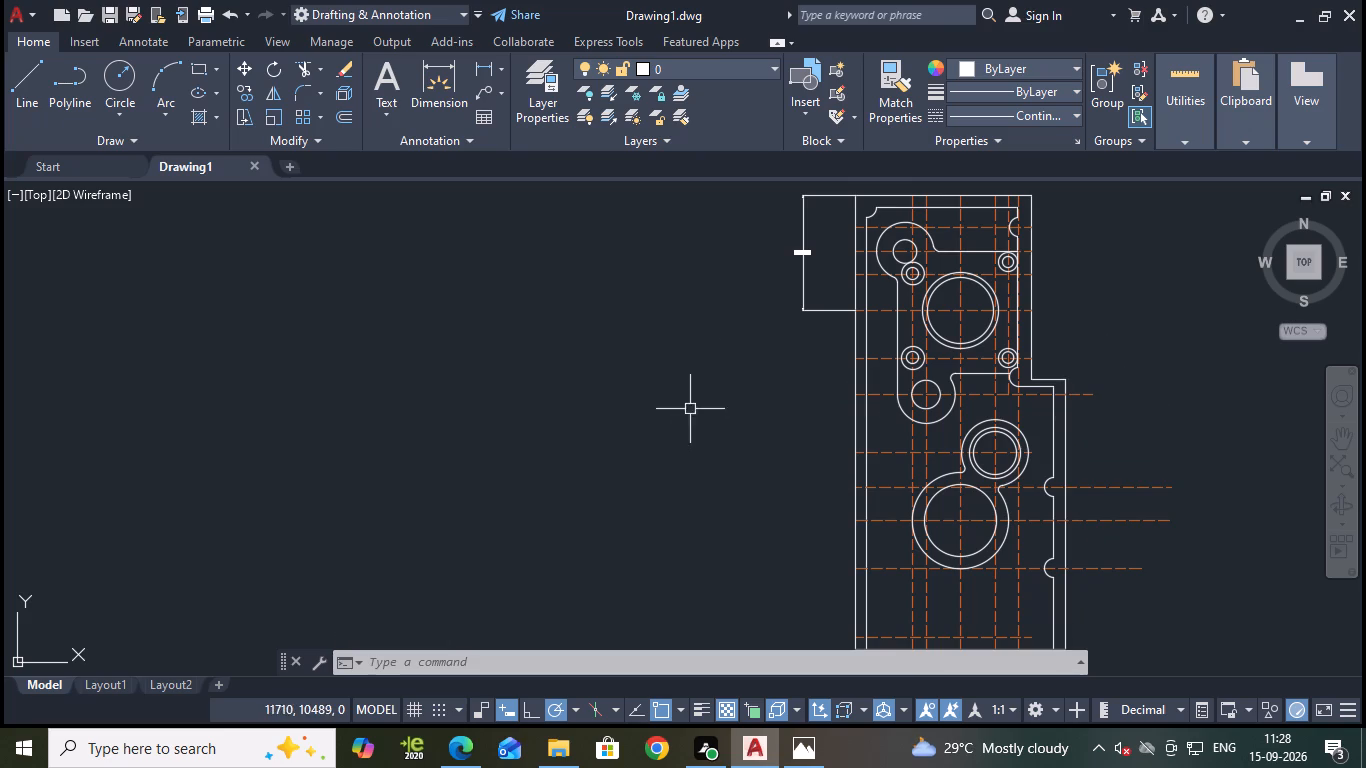
Draw a 10 mm radius circle where the left inner vertical line crosses the upper large circle's horizontal centre line.
scroll(794, 332, up, 1)
middle_drag(791, 363, 771, 430)
scroll(772, 405, up, 1)
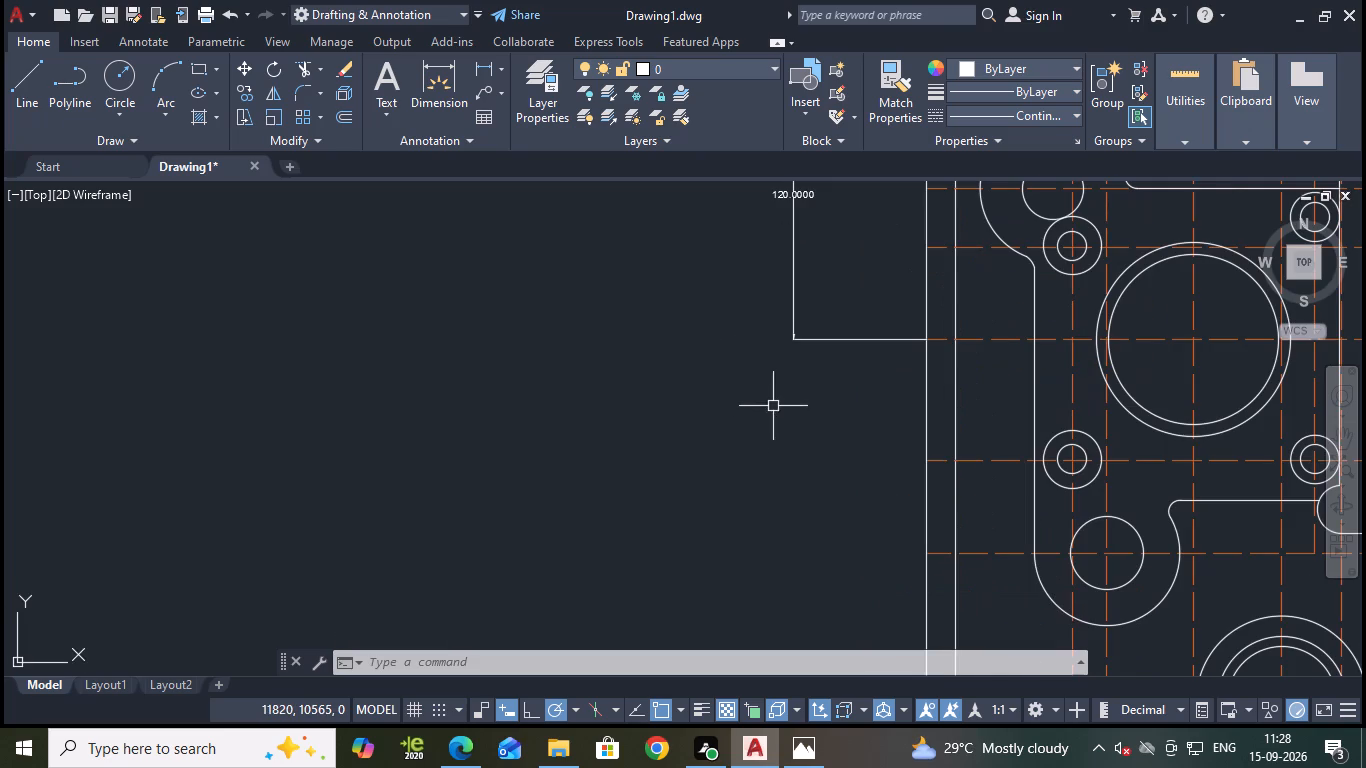
key(Escape)
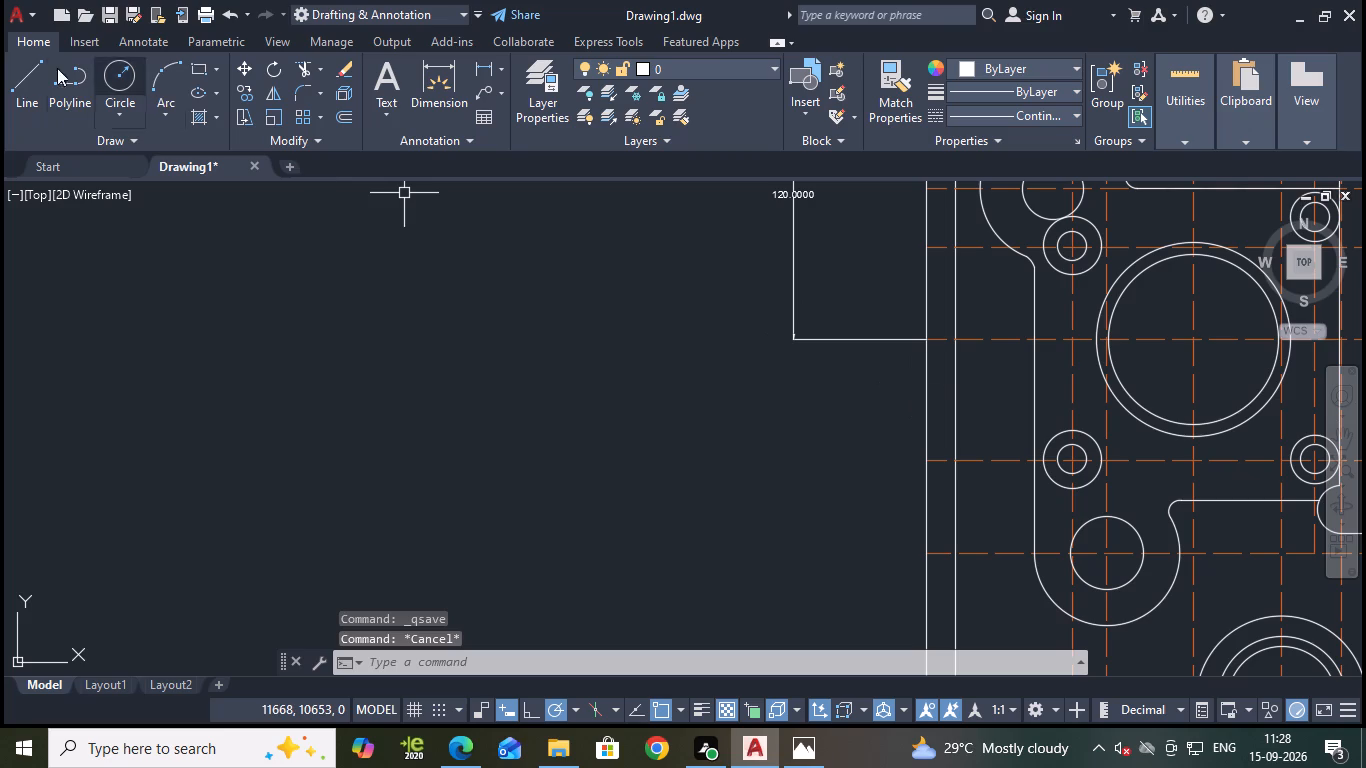
click(123, 74)
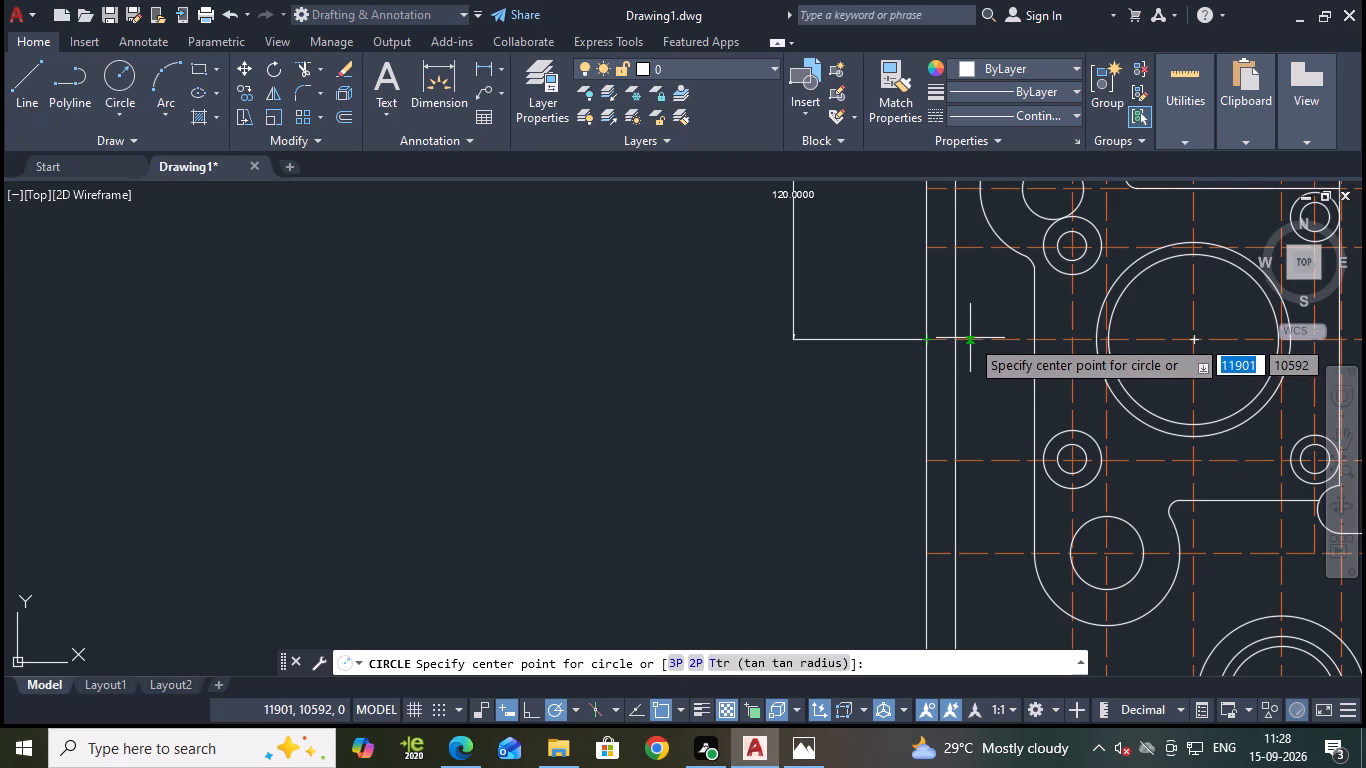
scroll(975, 455, down, 2)
middle_drag(901, 542, 887, 537)
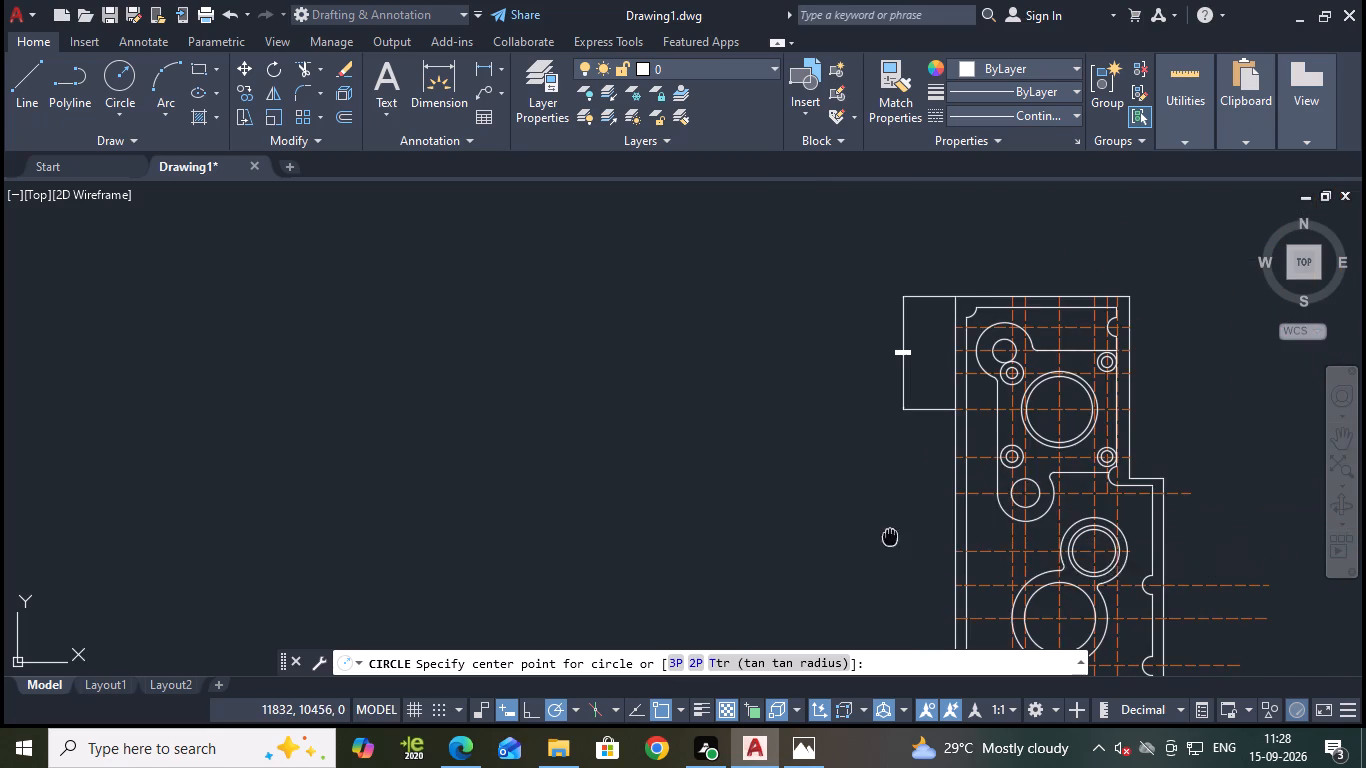
middle_drag(887, 537, 833, 415)
middle_drag(847, 408, 824, 514)
scroll(866, 437, up, 3)
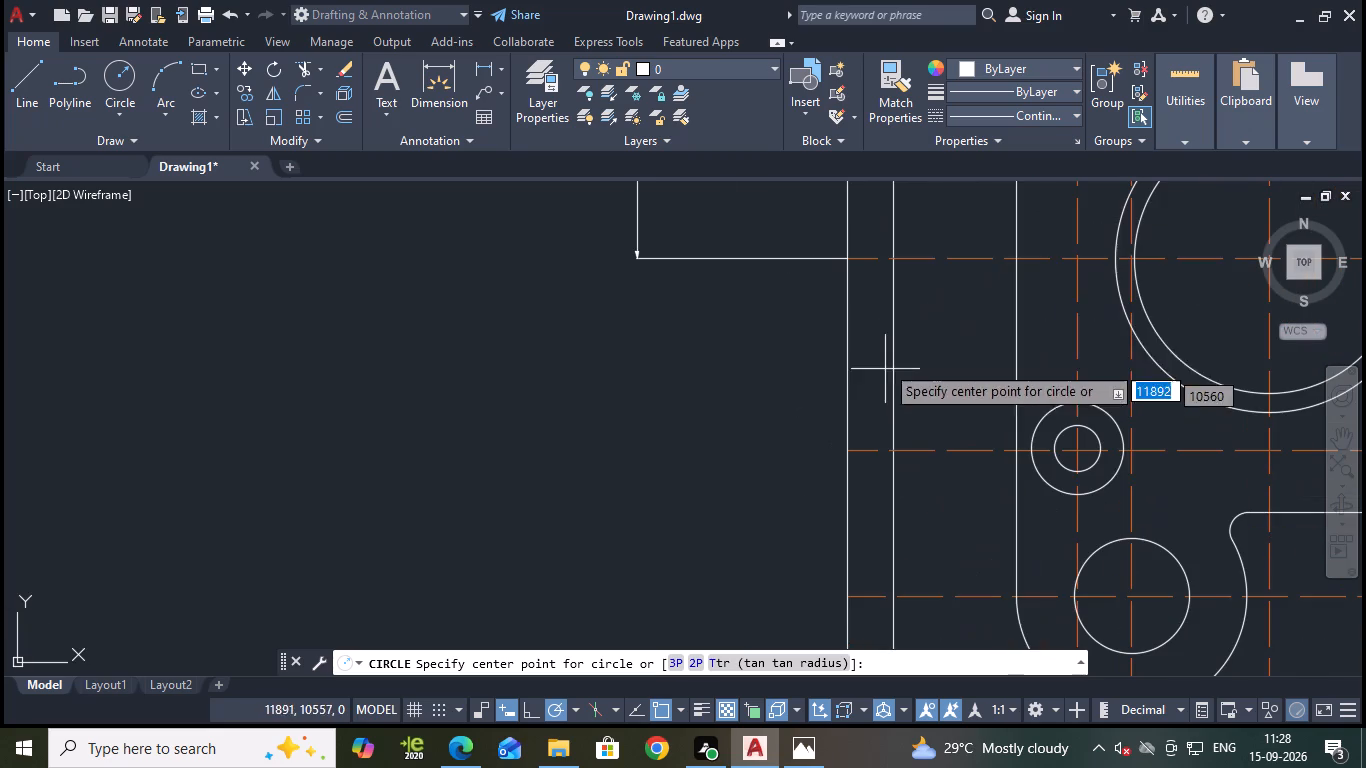
click(891, 262)
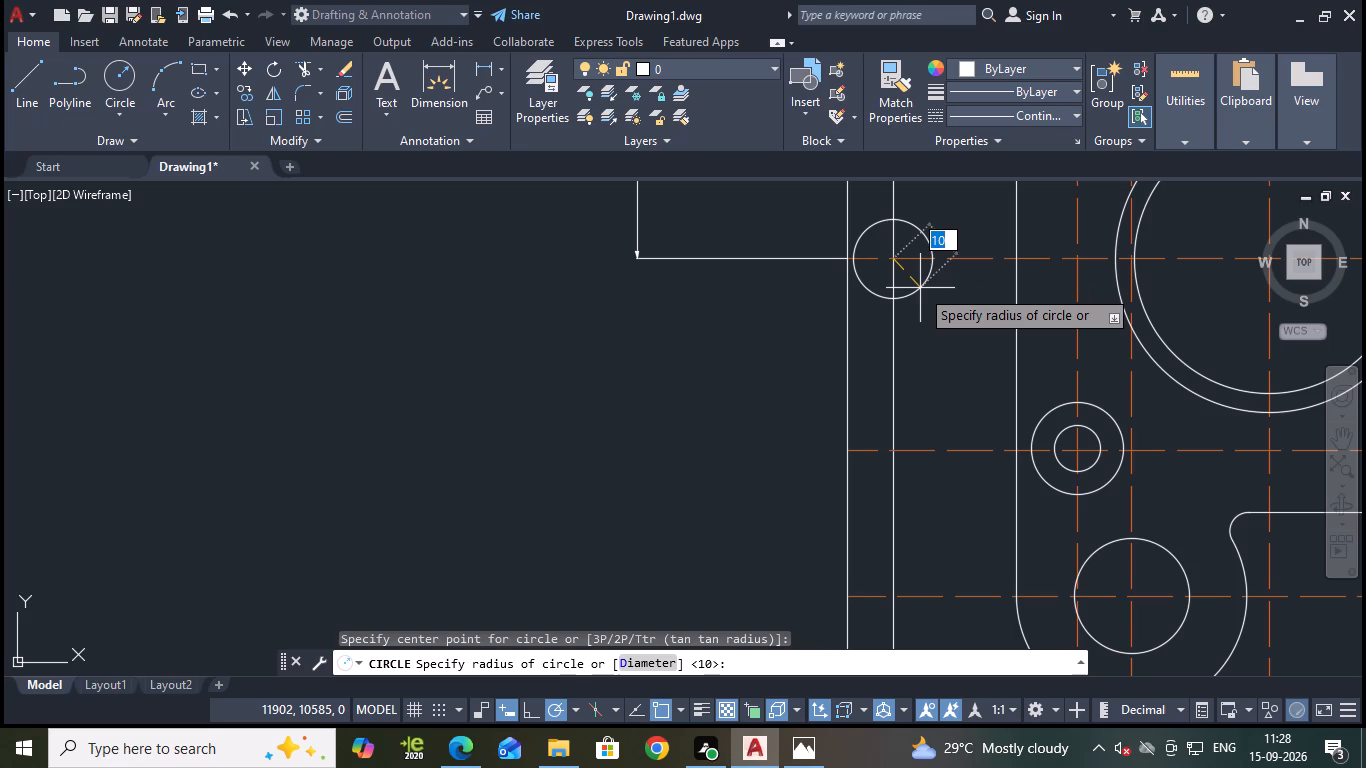
text(10)
key(Return)
key(Escape)
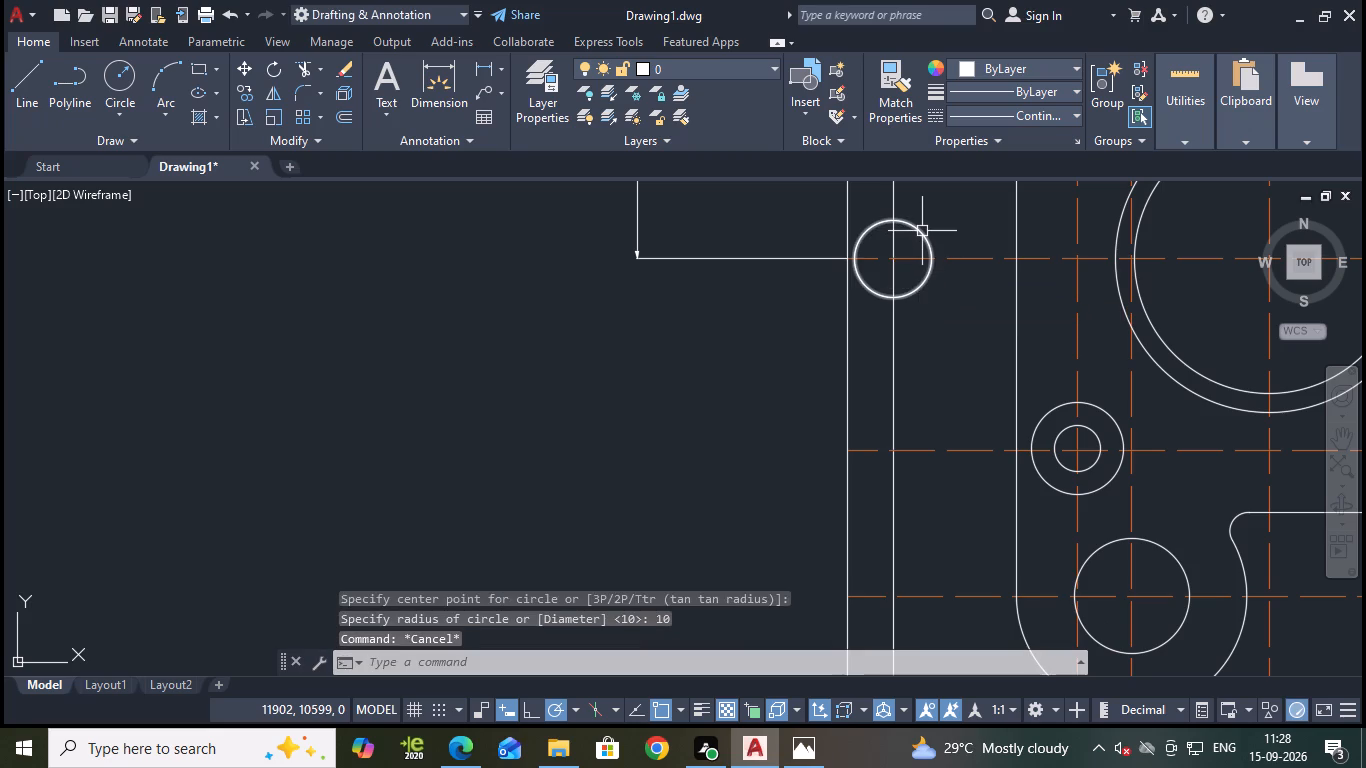
Move the new circle 20 mm straight down along the left inner vertical line.
click(922, 231)
key(m)
key(Return)
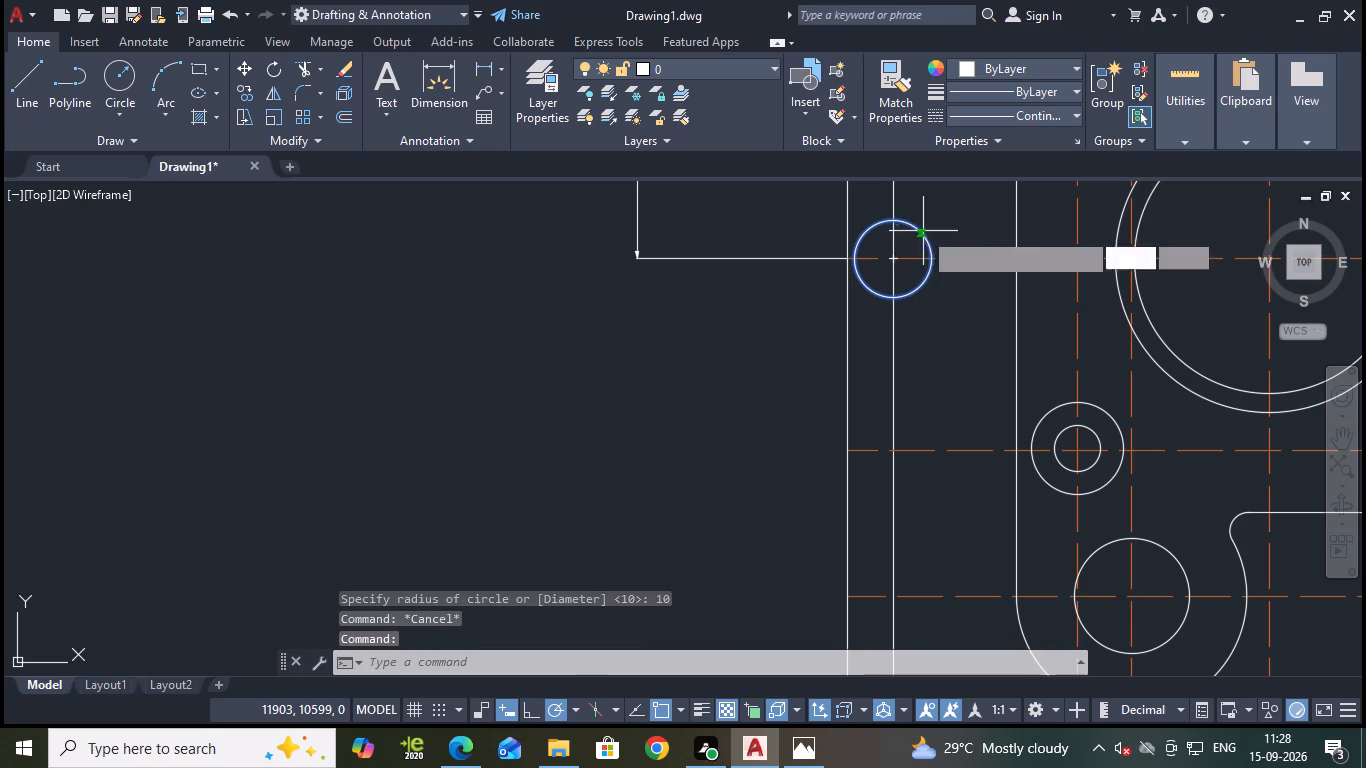
click(894, 259)
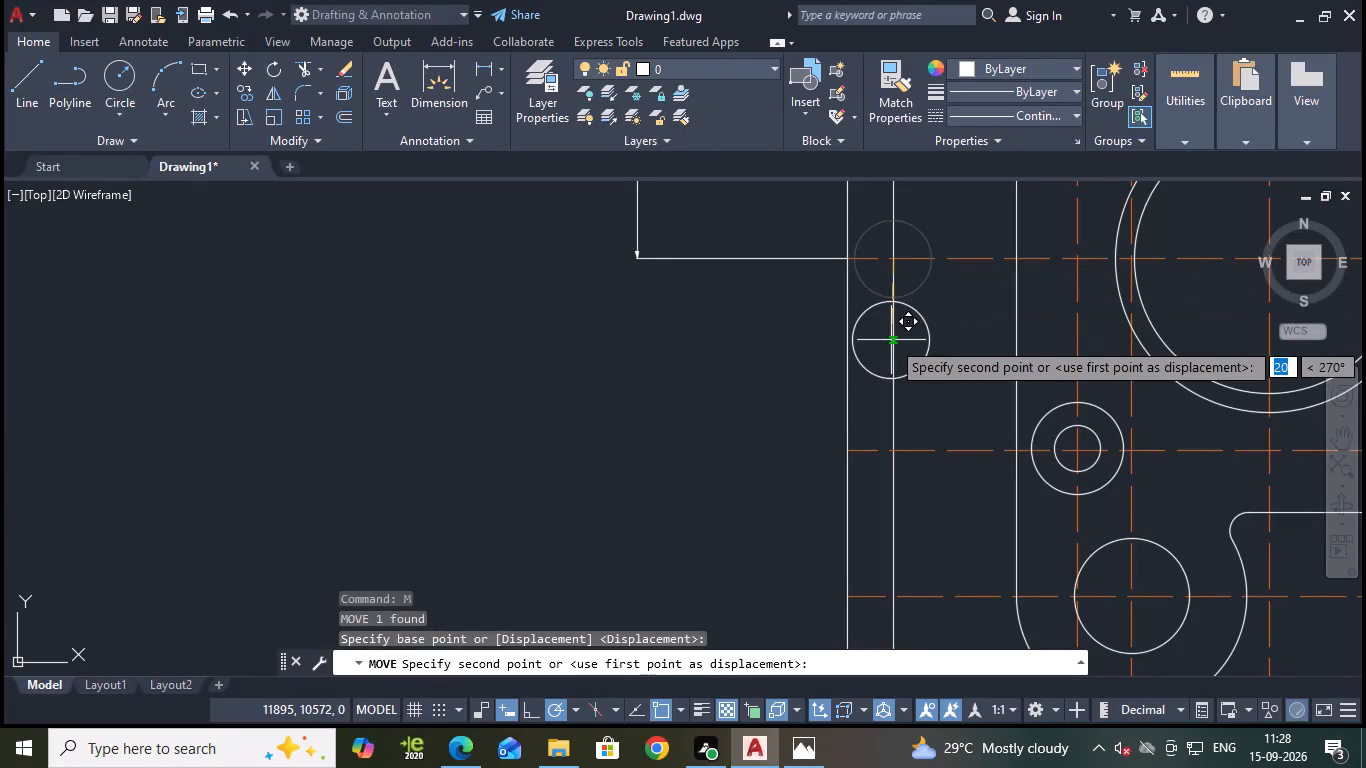
text(20)
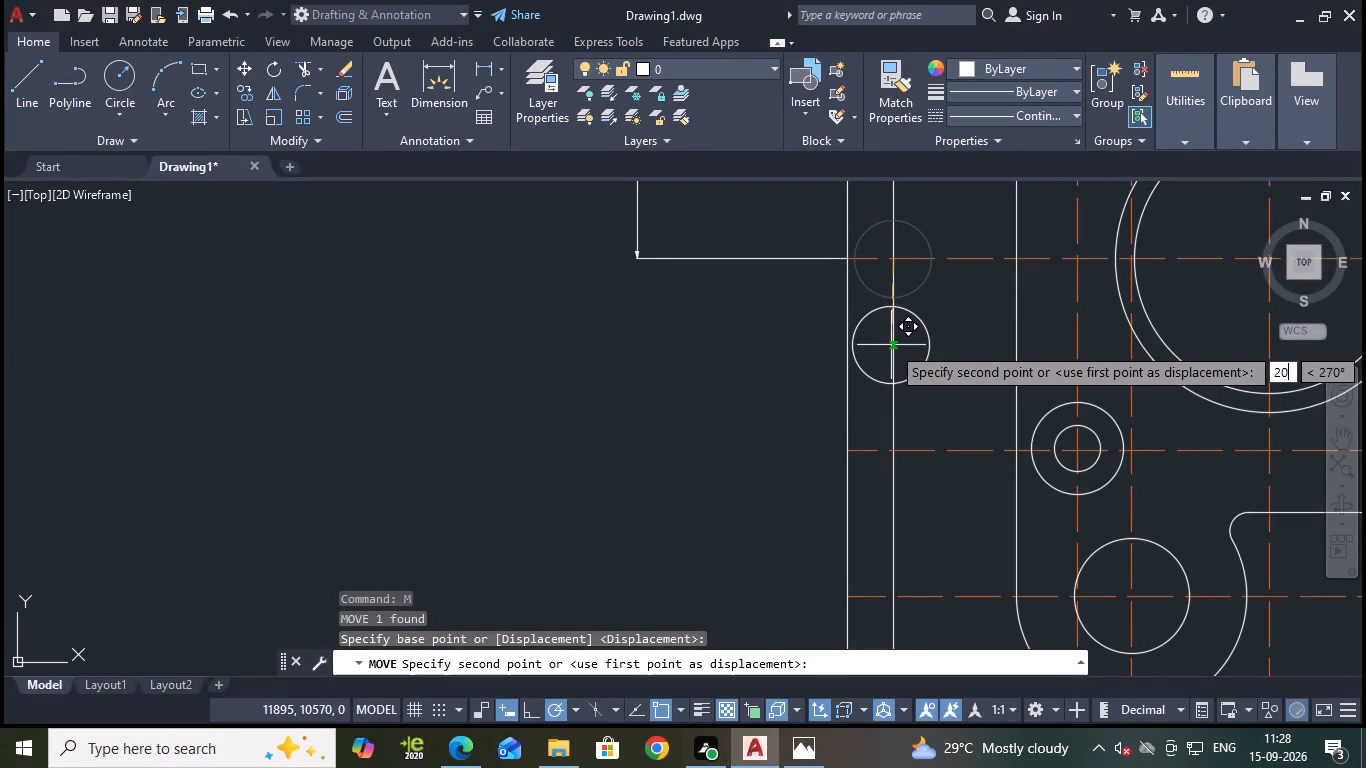
key(Return)
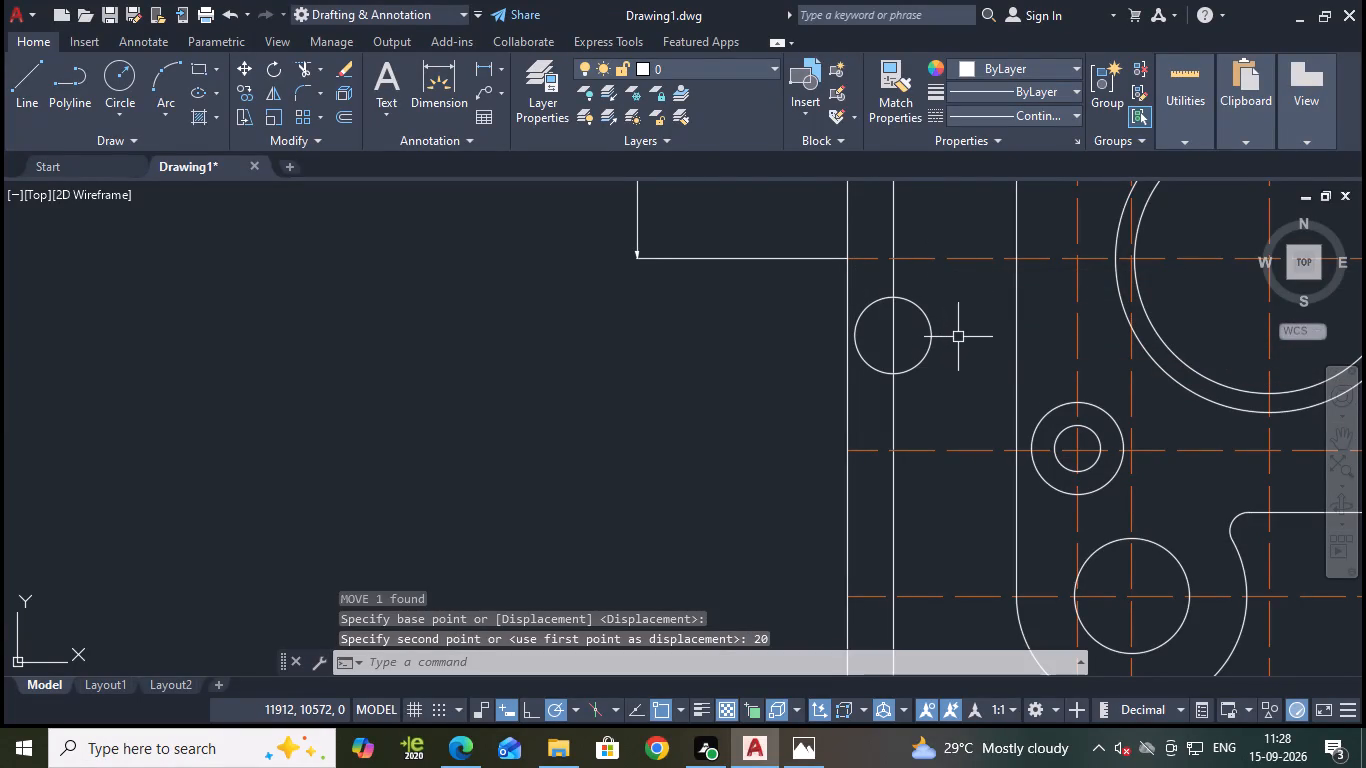
Trim the moved circle's left half and the inner vertical line inside it to leave a semicircular notch on the left side.
text(tr)
key(Return)
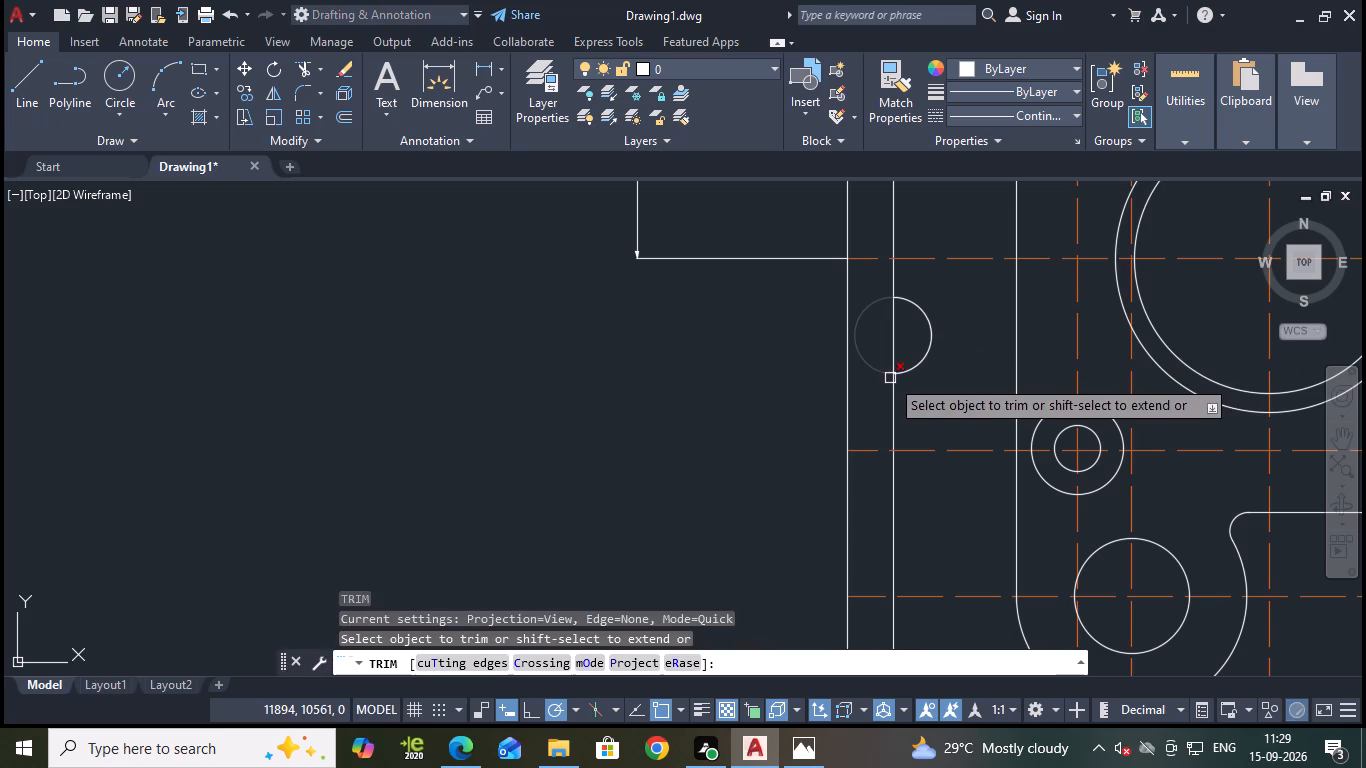
click(884, 376)
click(892, 328)
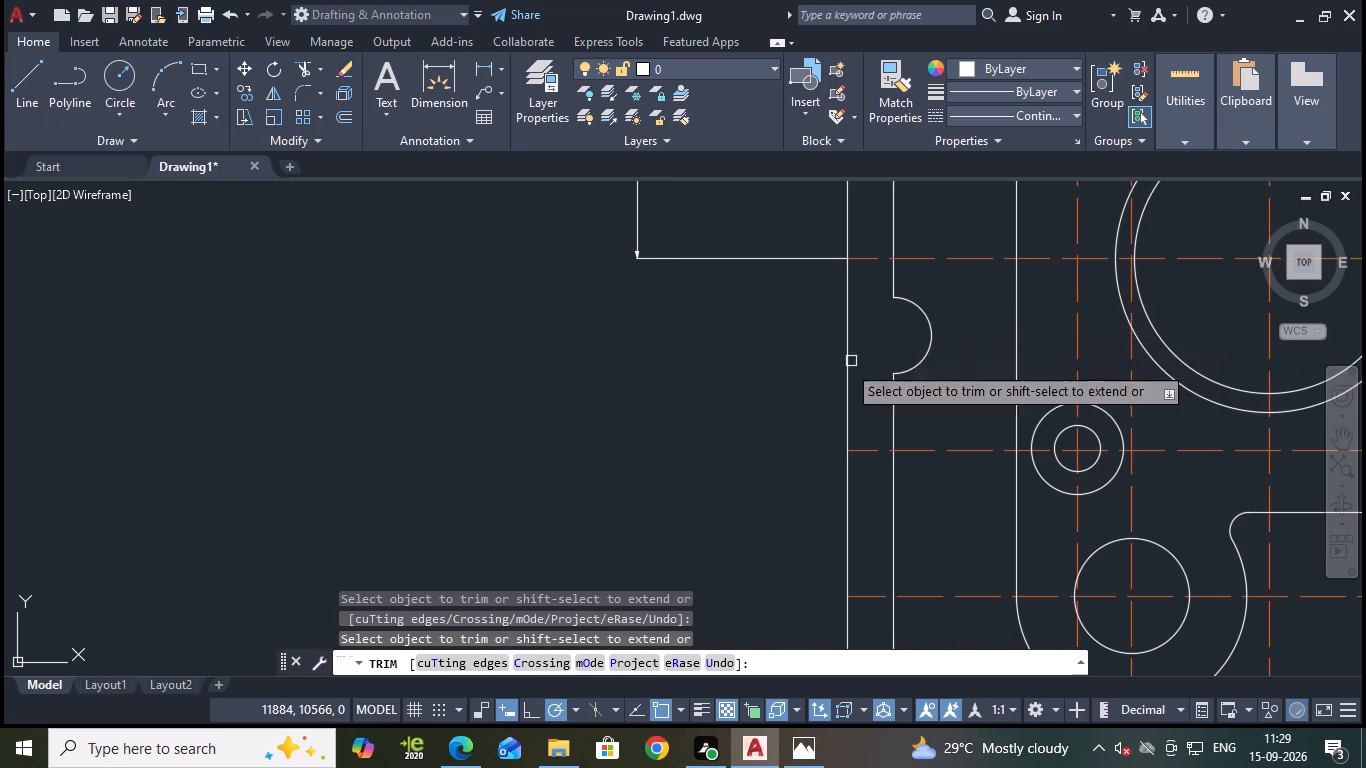
scroll(730, 407, down, 2)
middle_drag(717, 415, 704, 416)
key(Escape)
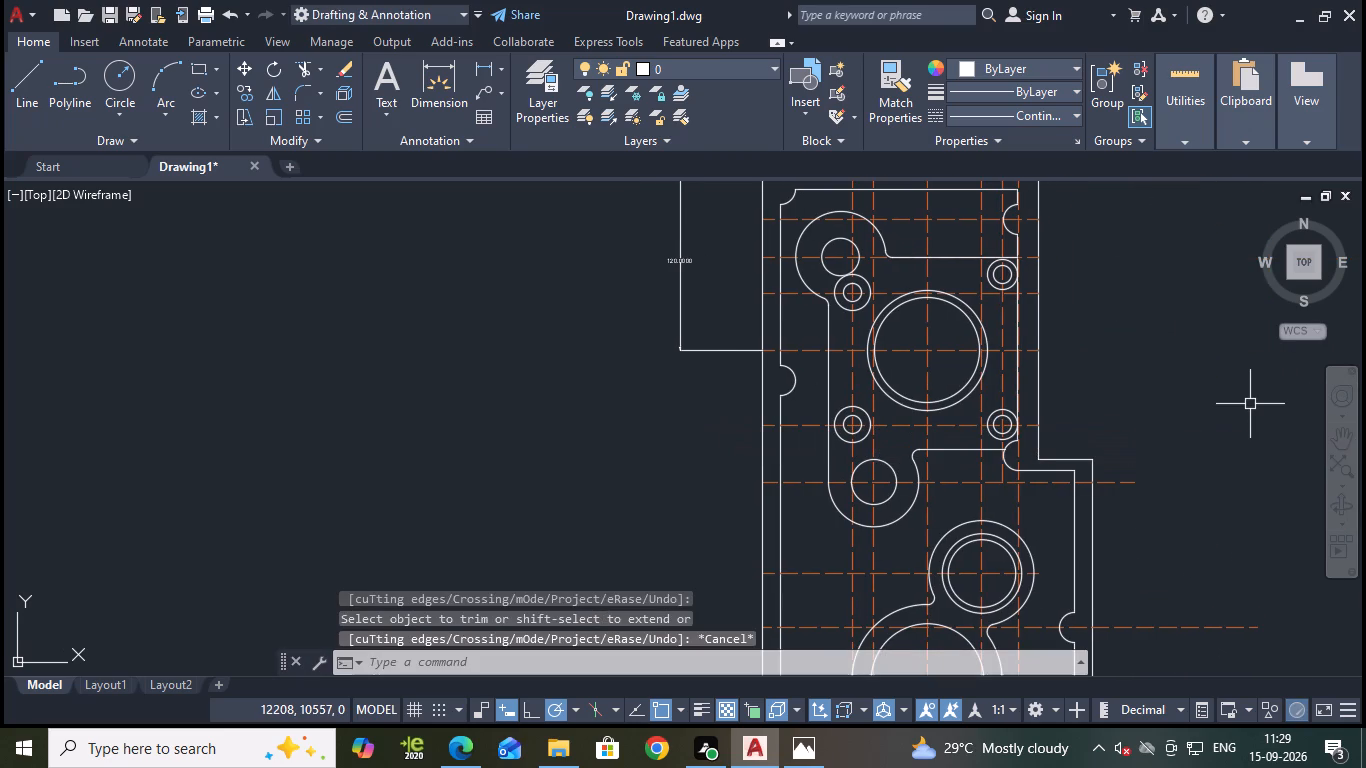
Save the drawing.
key(ctrl+s)
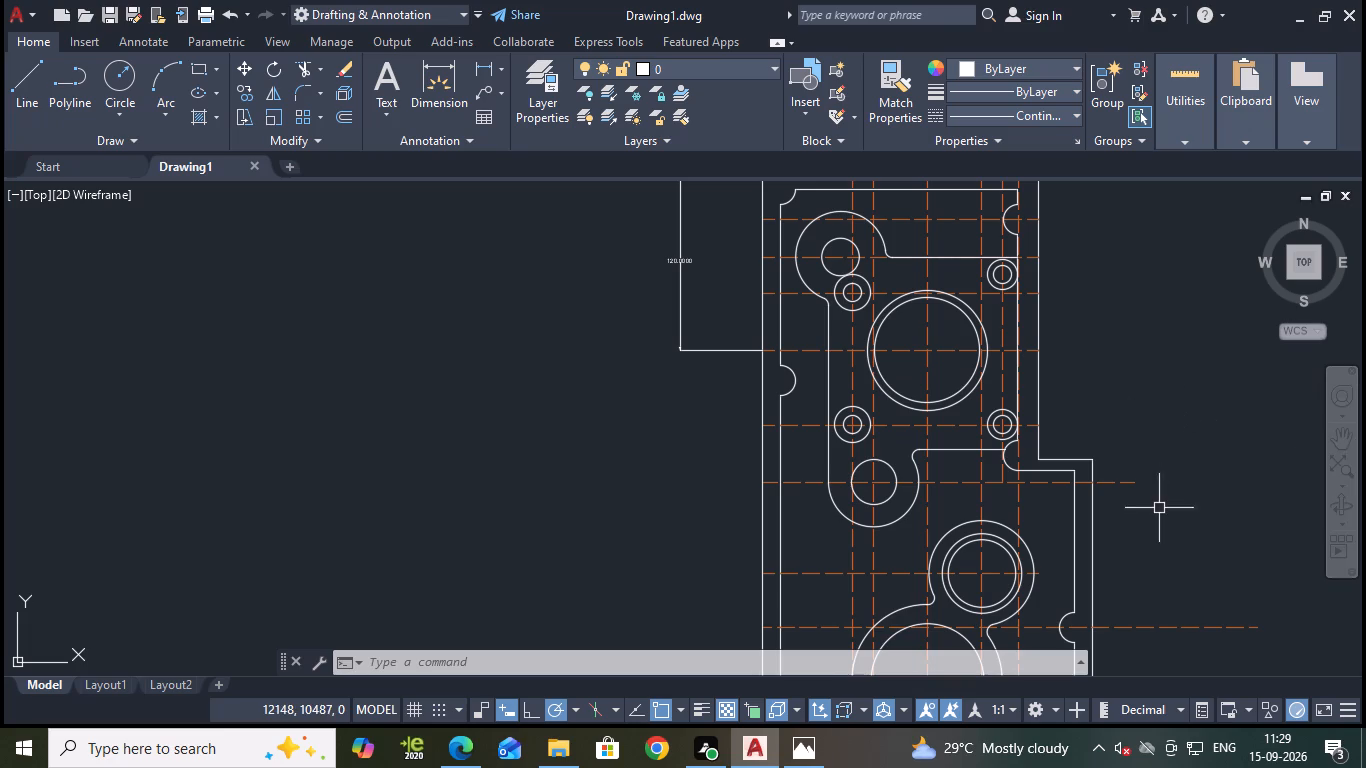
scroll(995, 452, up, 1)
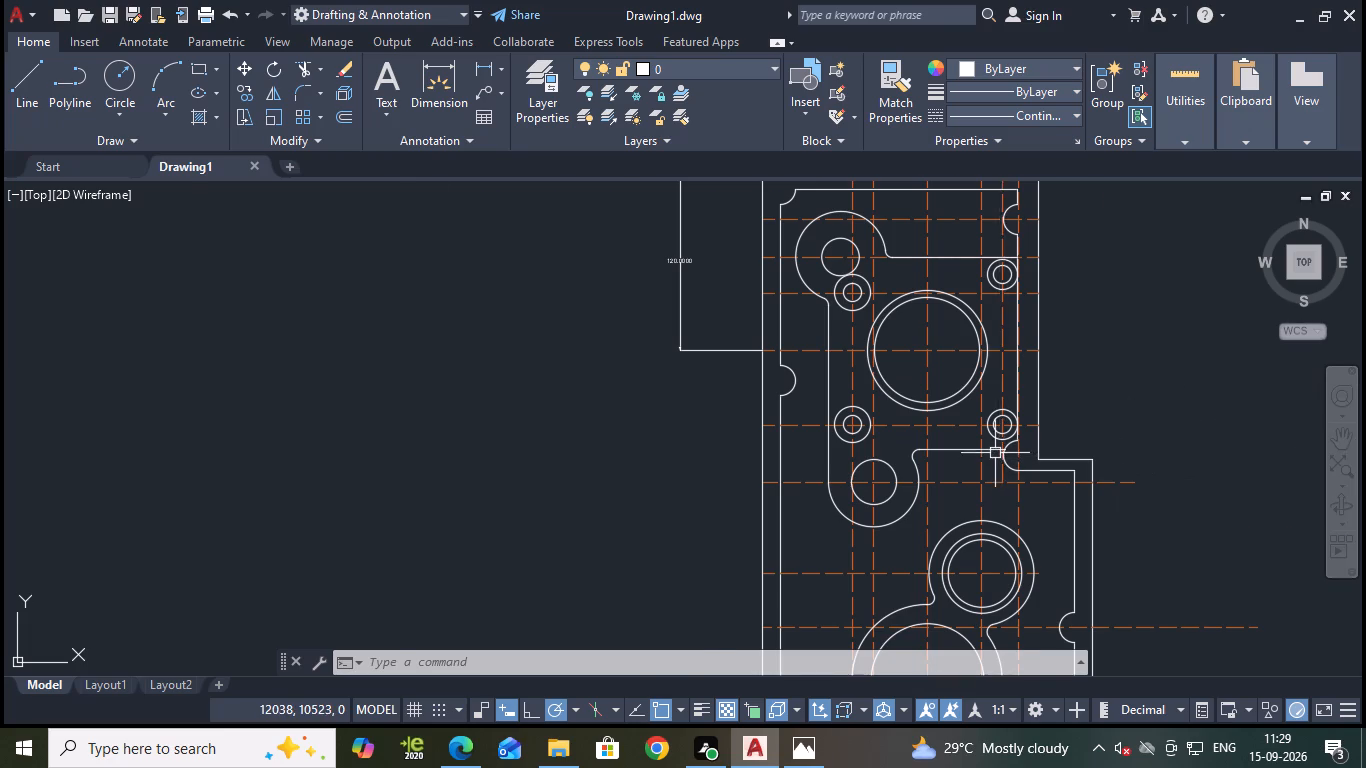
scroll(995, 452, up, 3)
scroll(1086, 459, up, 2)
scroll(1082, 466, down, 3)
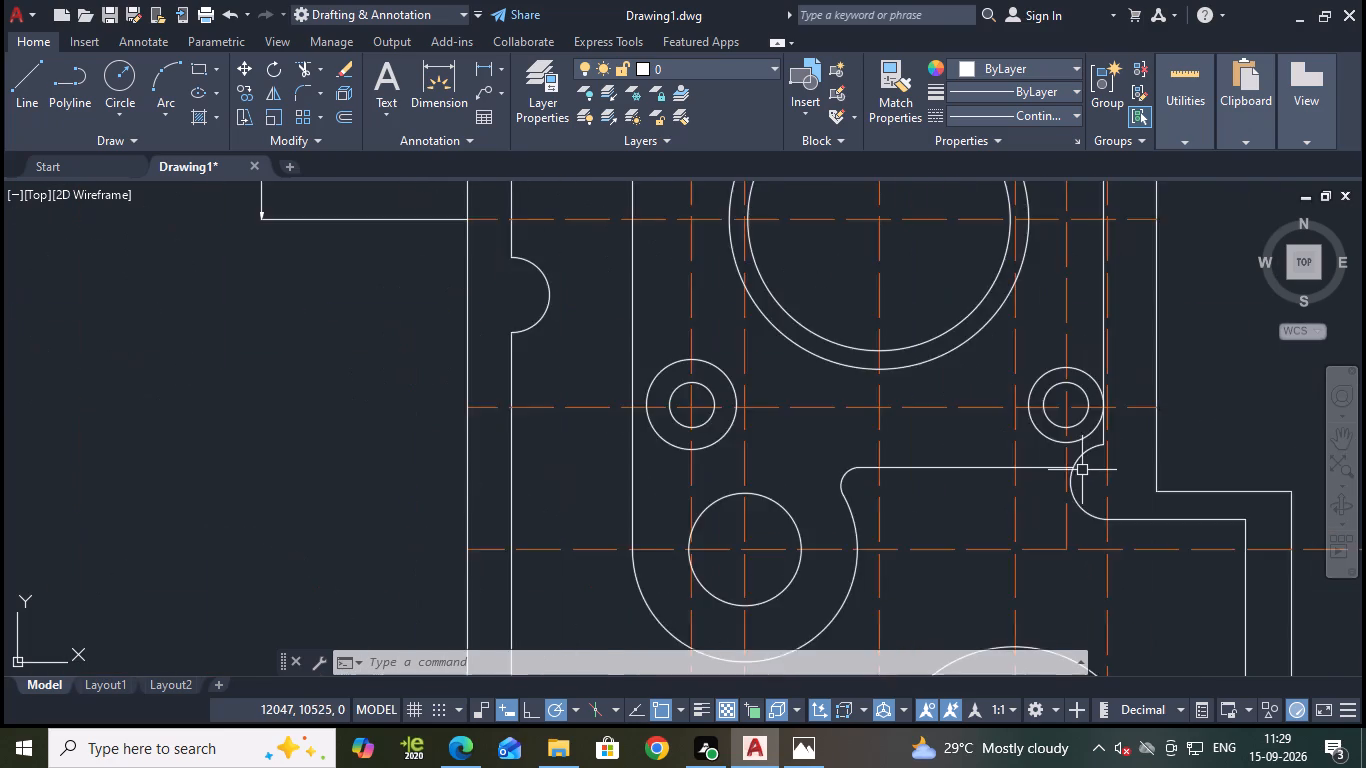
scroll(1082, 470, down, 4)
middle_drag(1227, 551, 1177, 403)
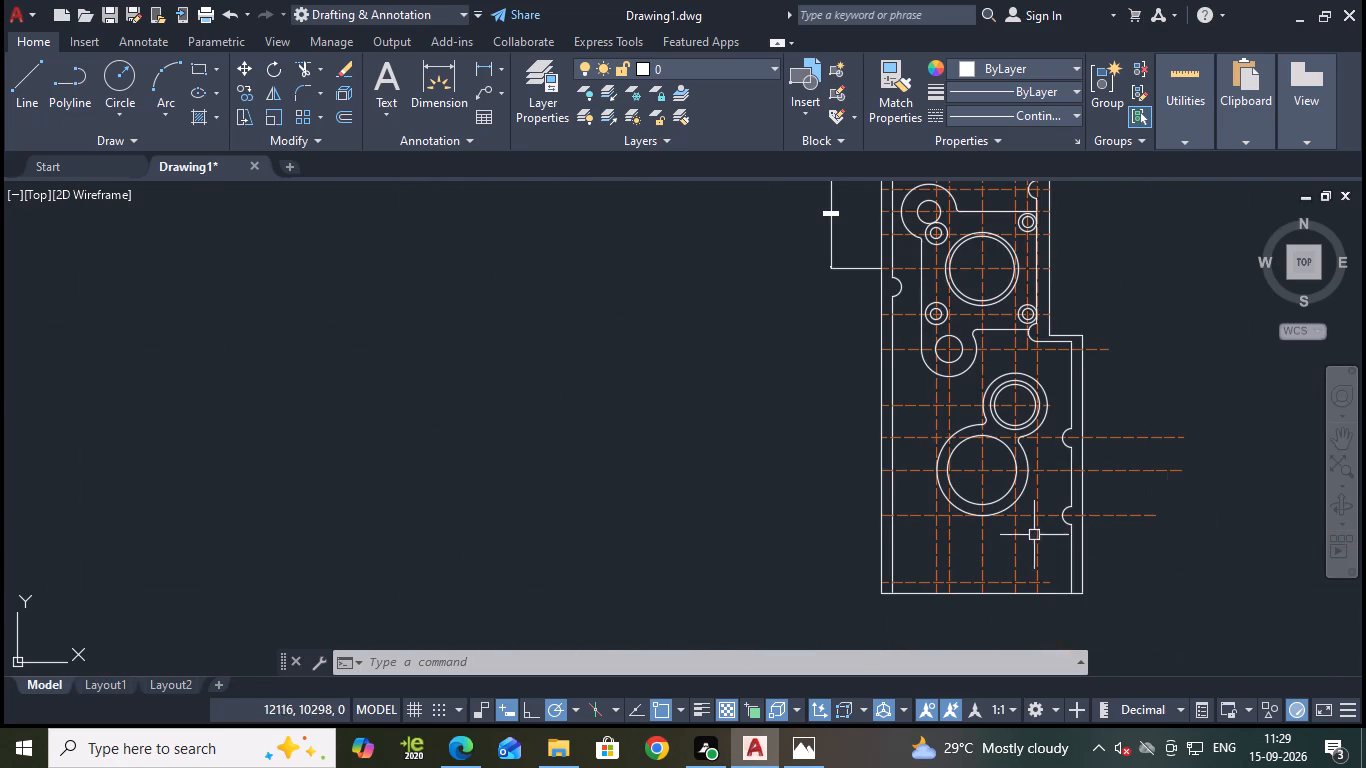
Draw a 10 mm radius circle where the left inner vertical line crosses the upper large circle's horizontal centre line.
middle_drag(807, 398, 847, 515)
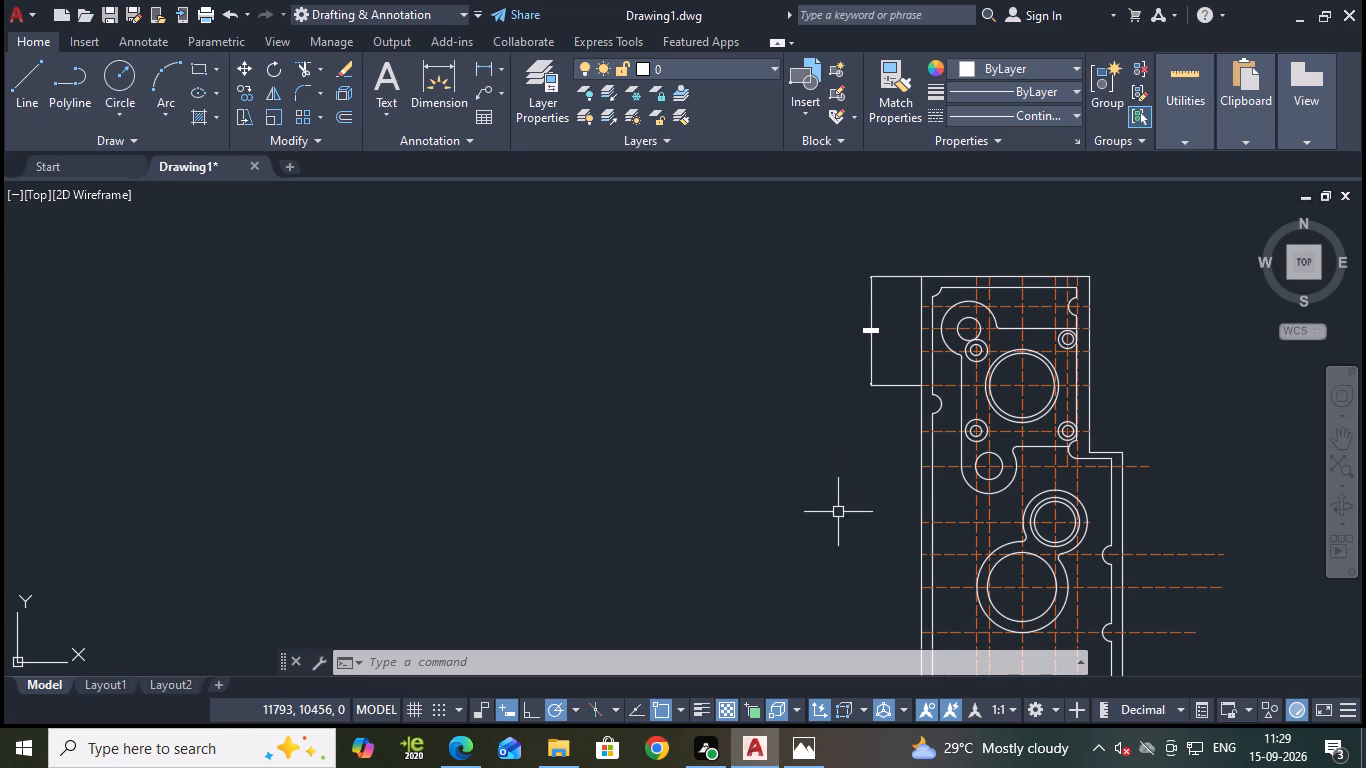
middle_drag(842, 510, 808, 512)
scroll(998, 460, up, 2)
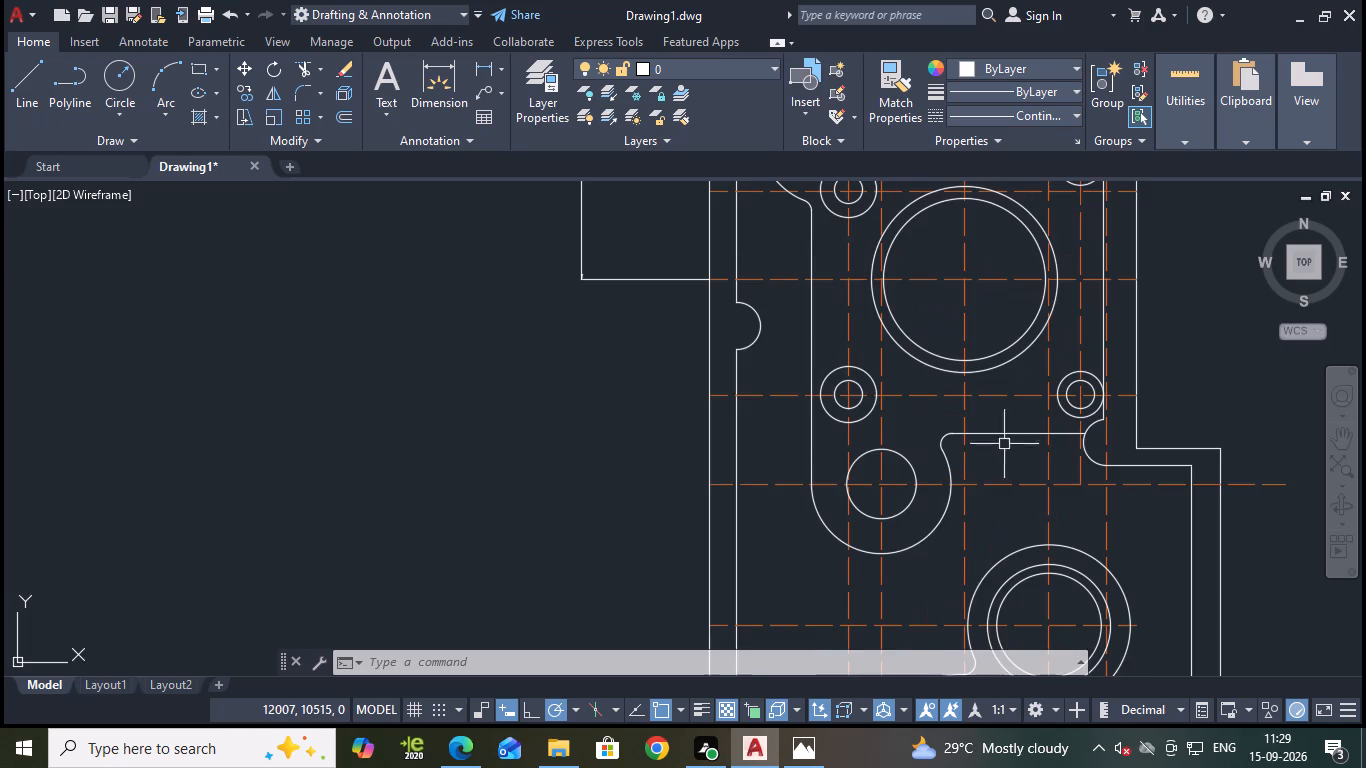
key(Escape)
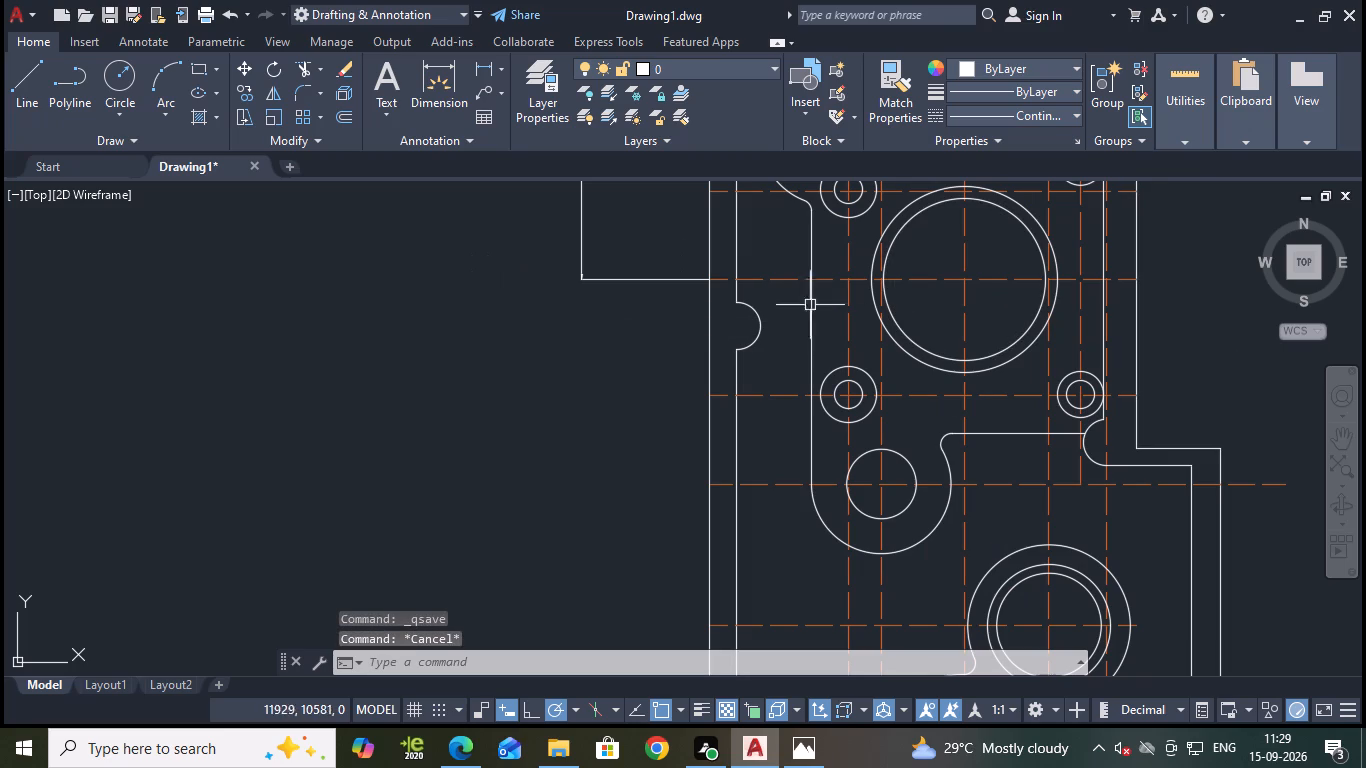
click(119, 73)
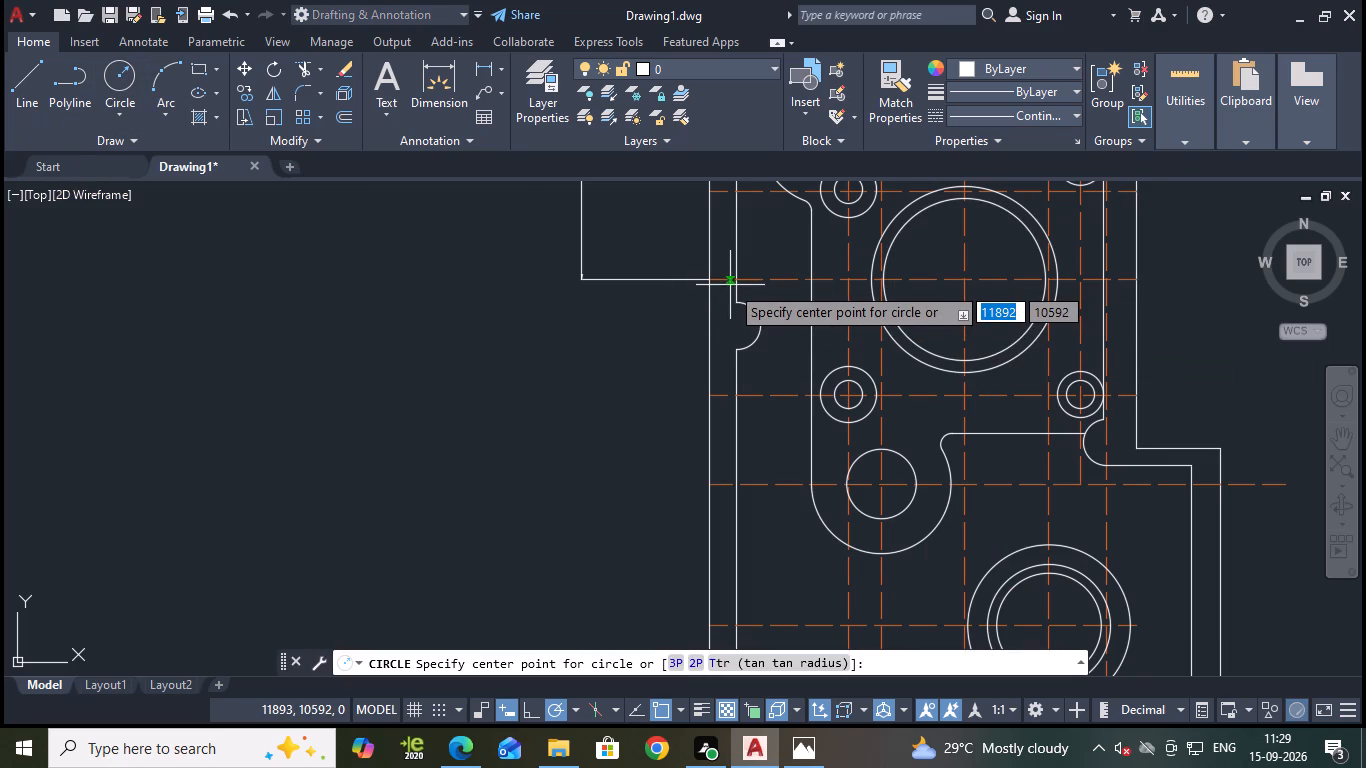
scroll(735, 282, up, 3)
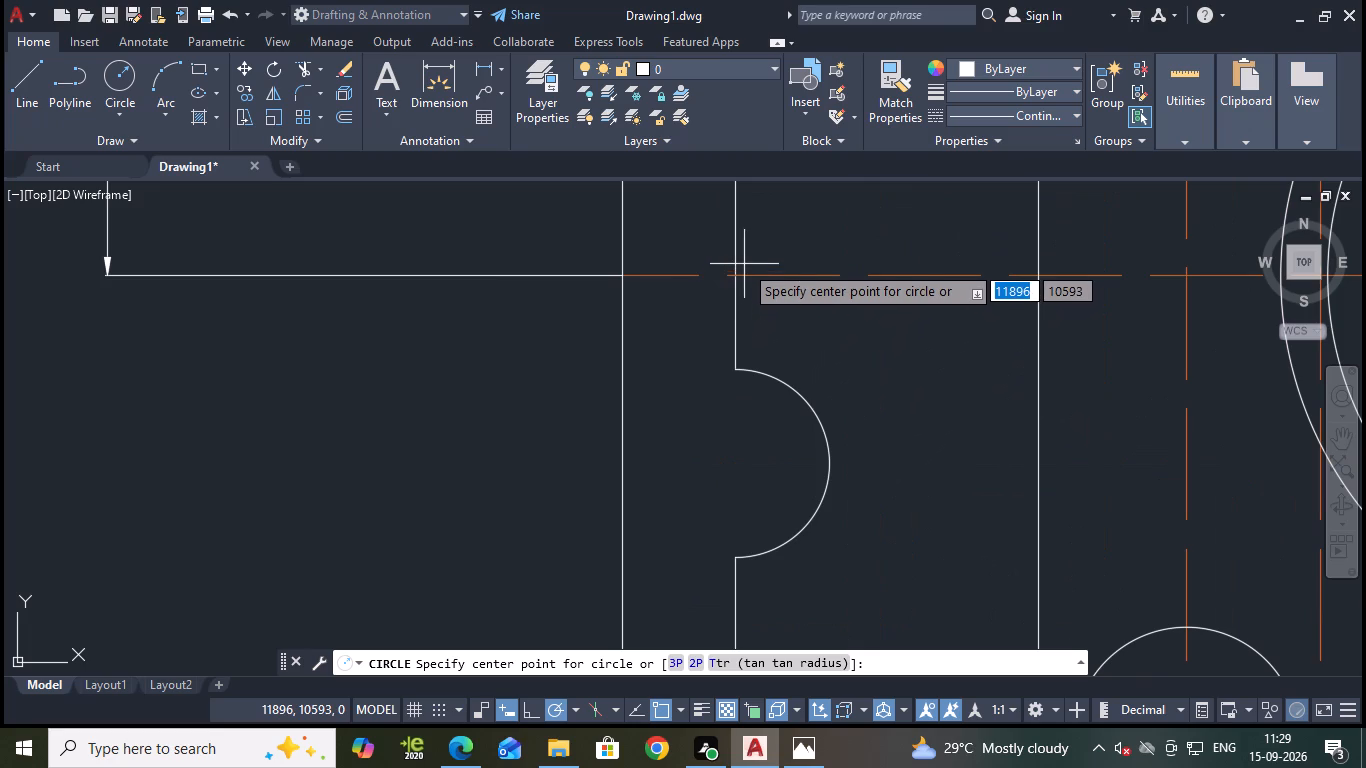
click(733, 275)
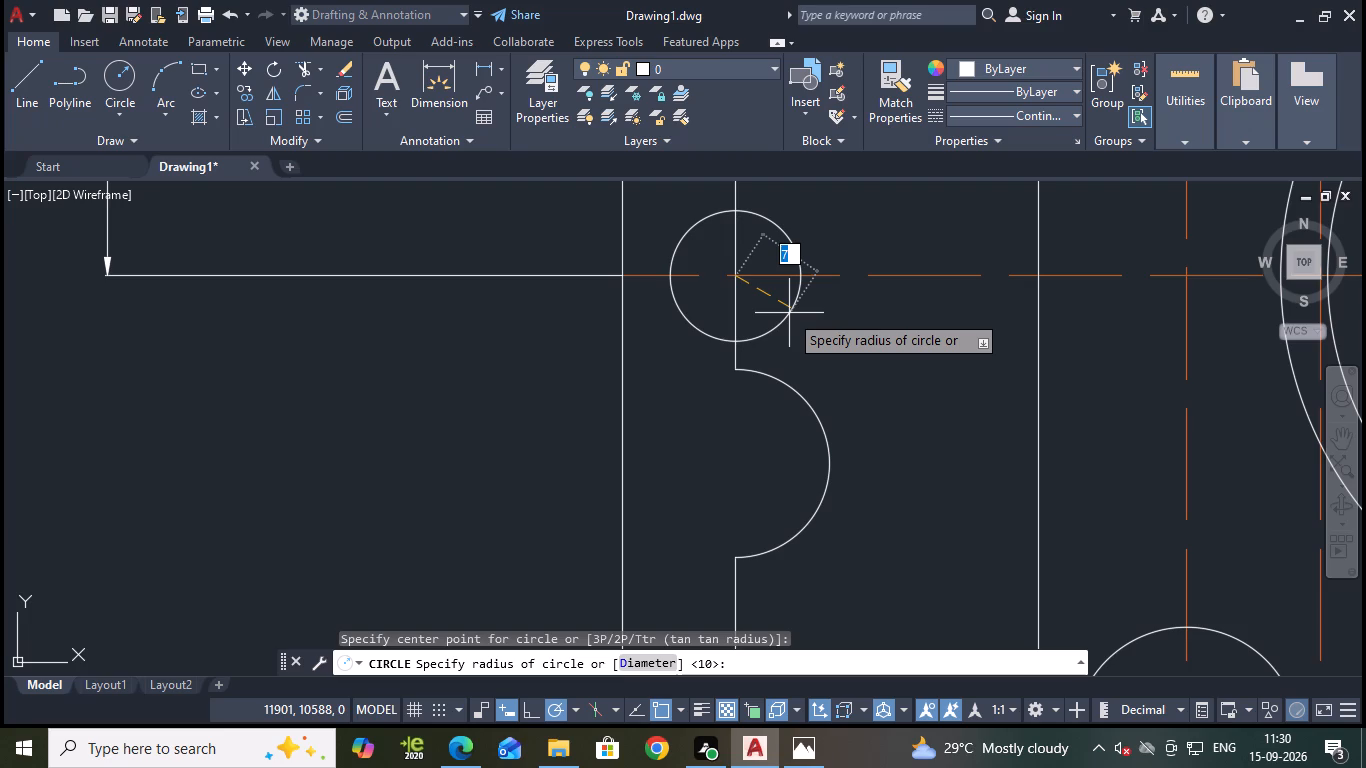
text(10)
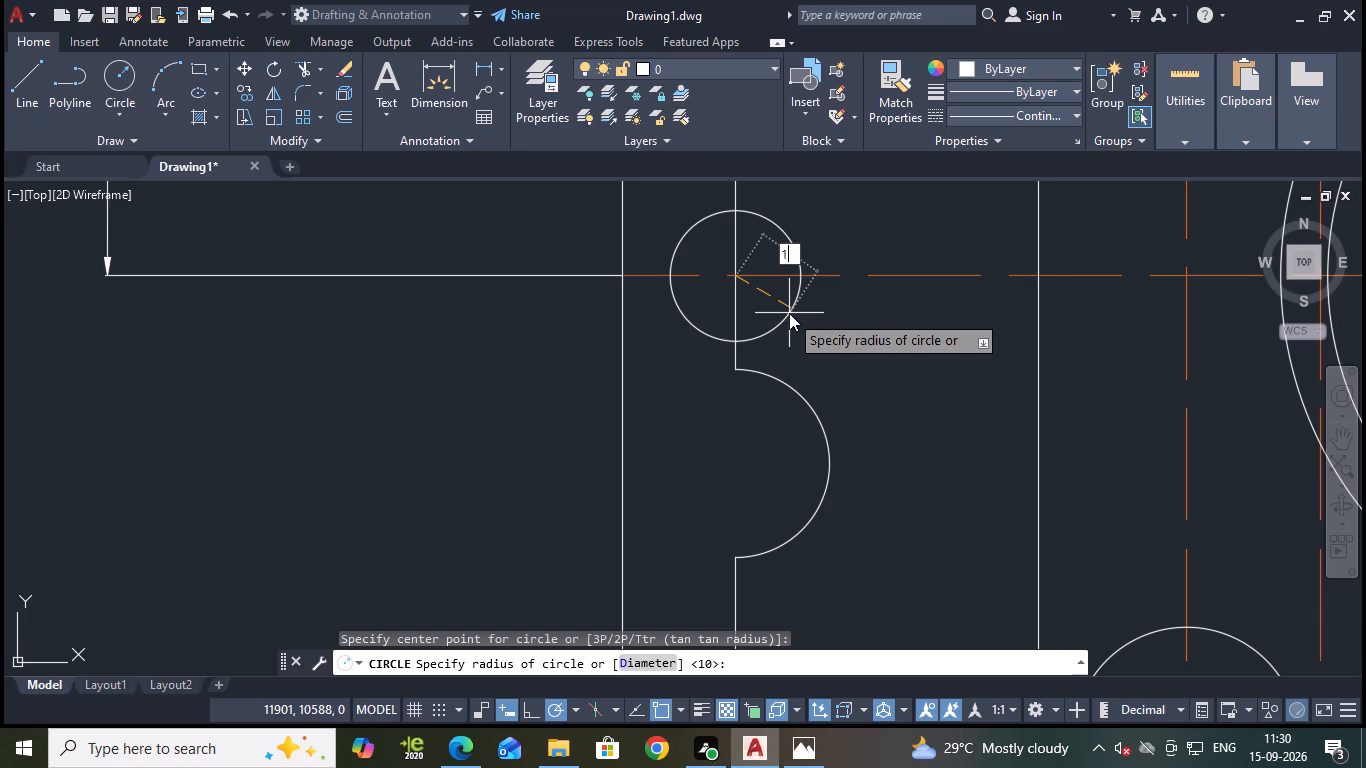
key(Return)
Move the new circle 145 mm straight down along the left inner vertical line.
click(824, 254)
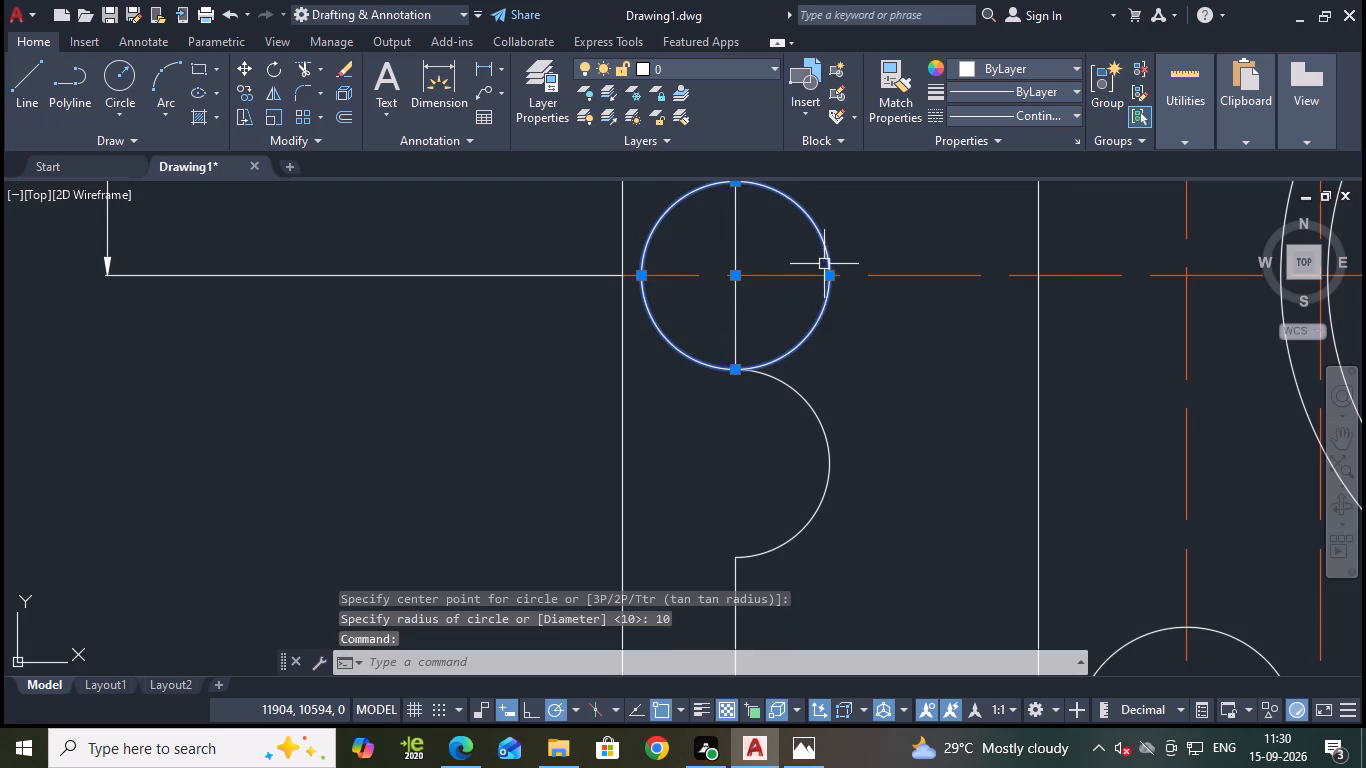
key(m)
key(Return)
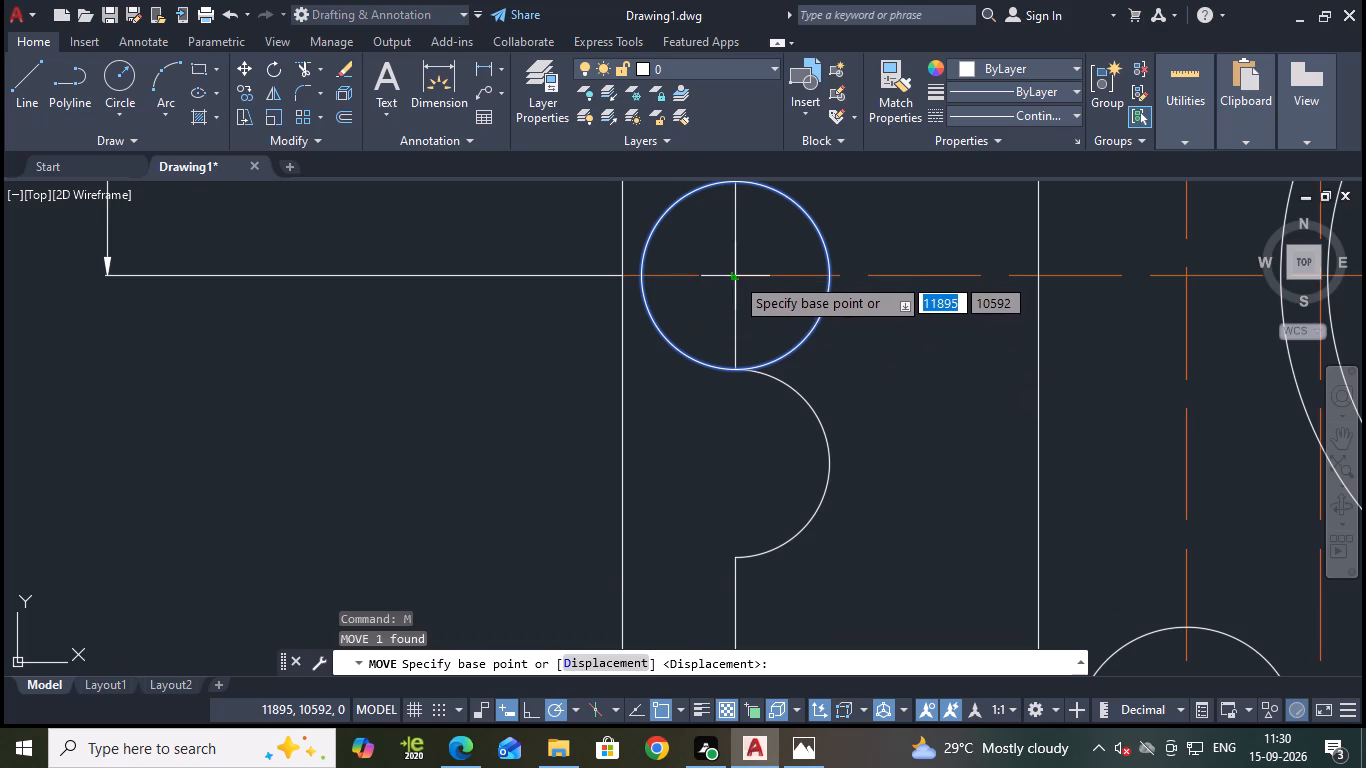
click(734, 274)
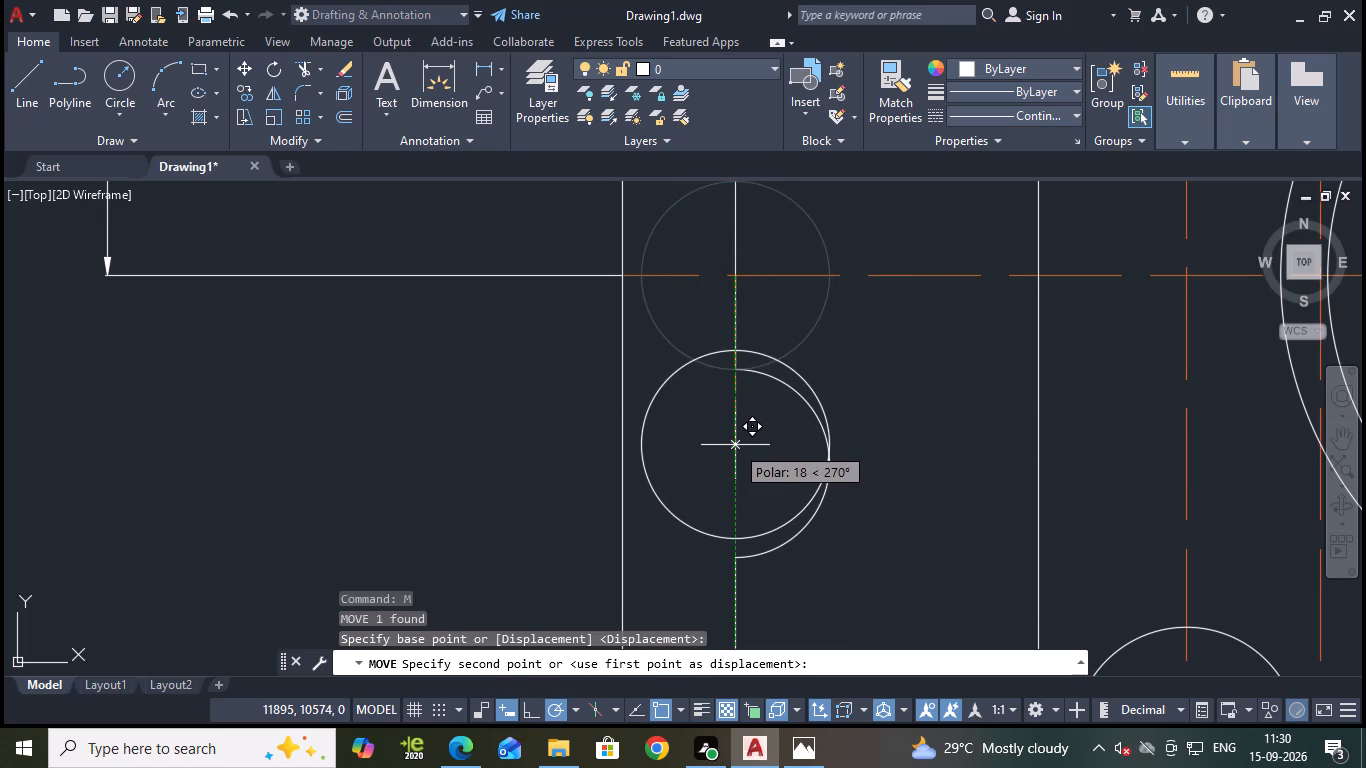
text(145)
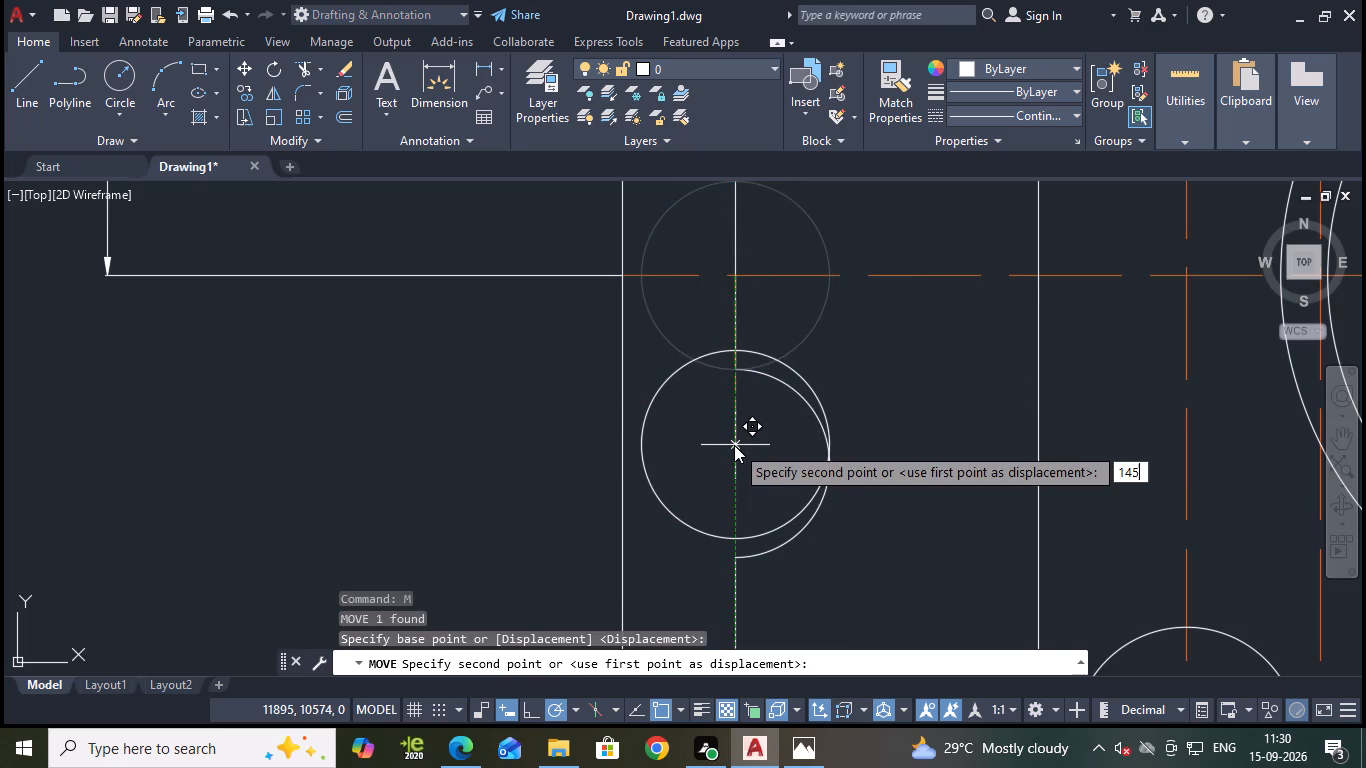
key(Return)
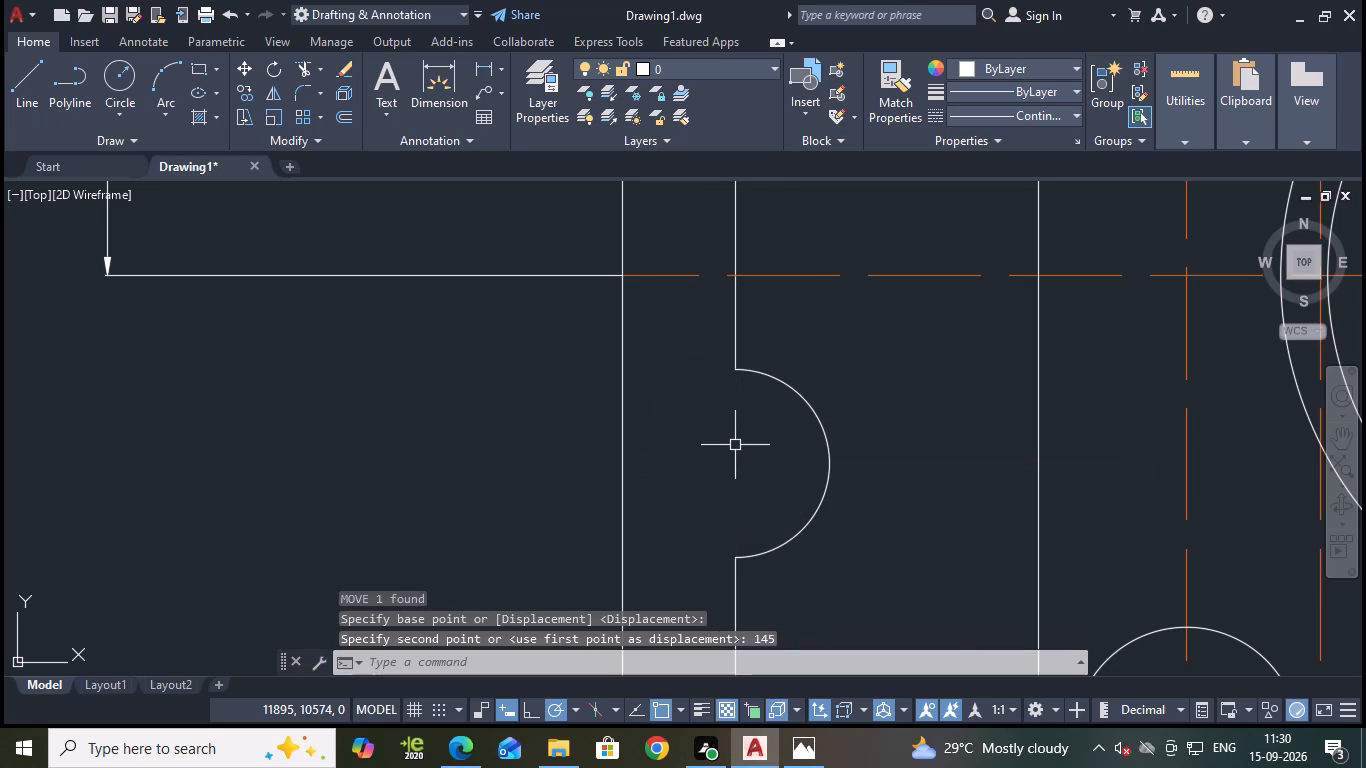
scroll(761, 449, down, 5)
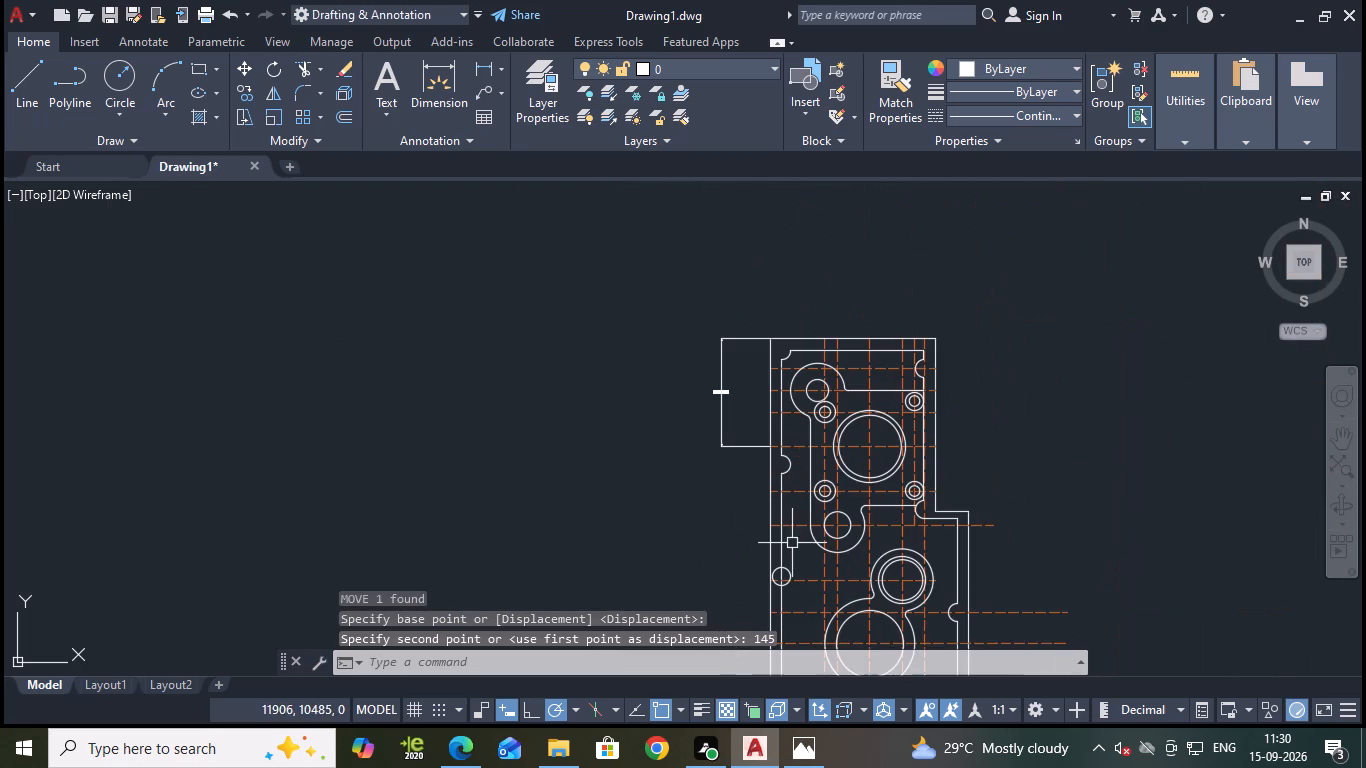
Draw another 10 mm radius circle where the left inner vertical line crosses the upper large circle's horizontal centre line.
scroll(781, 445, up, 2)
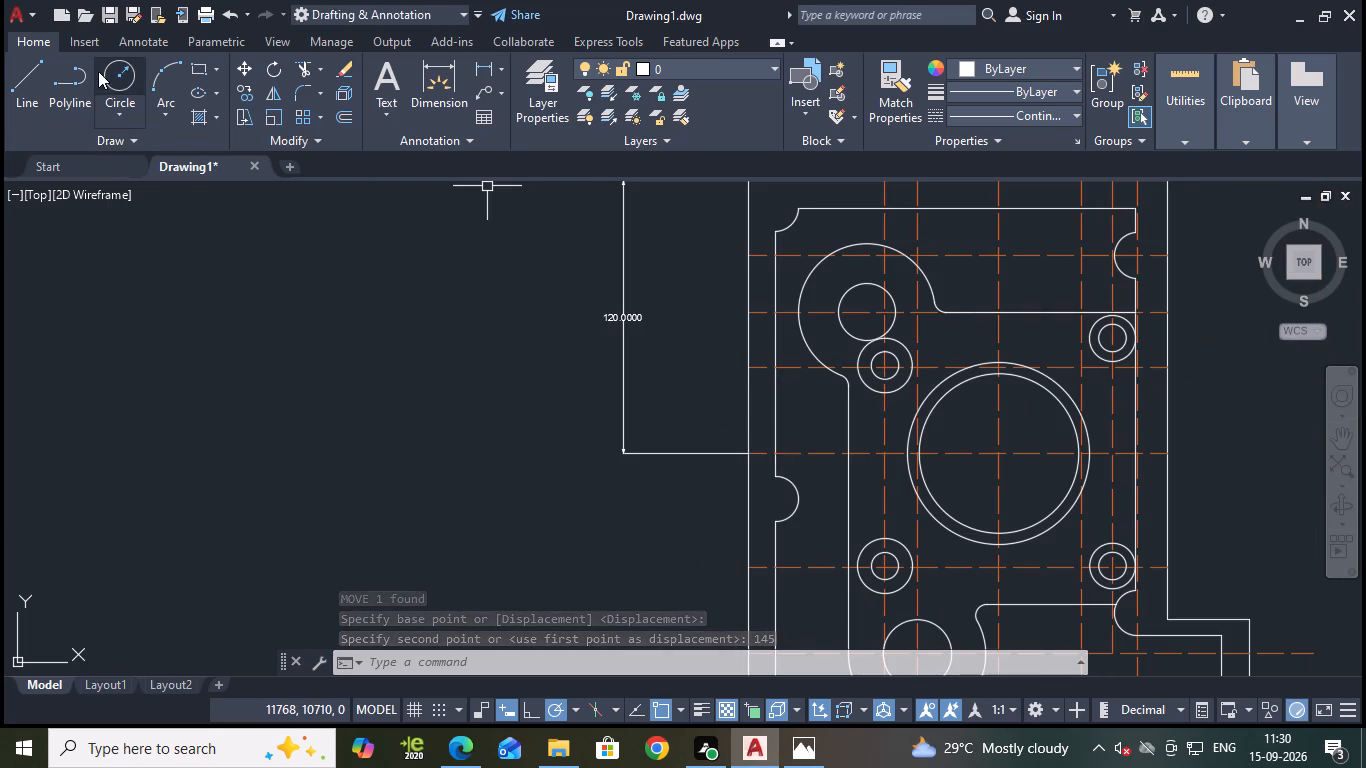
click(121, 82)
scroll(840, 458, up, 2)
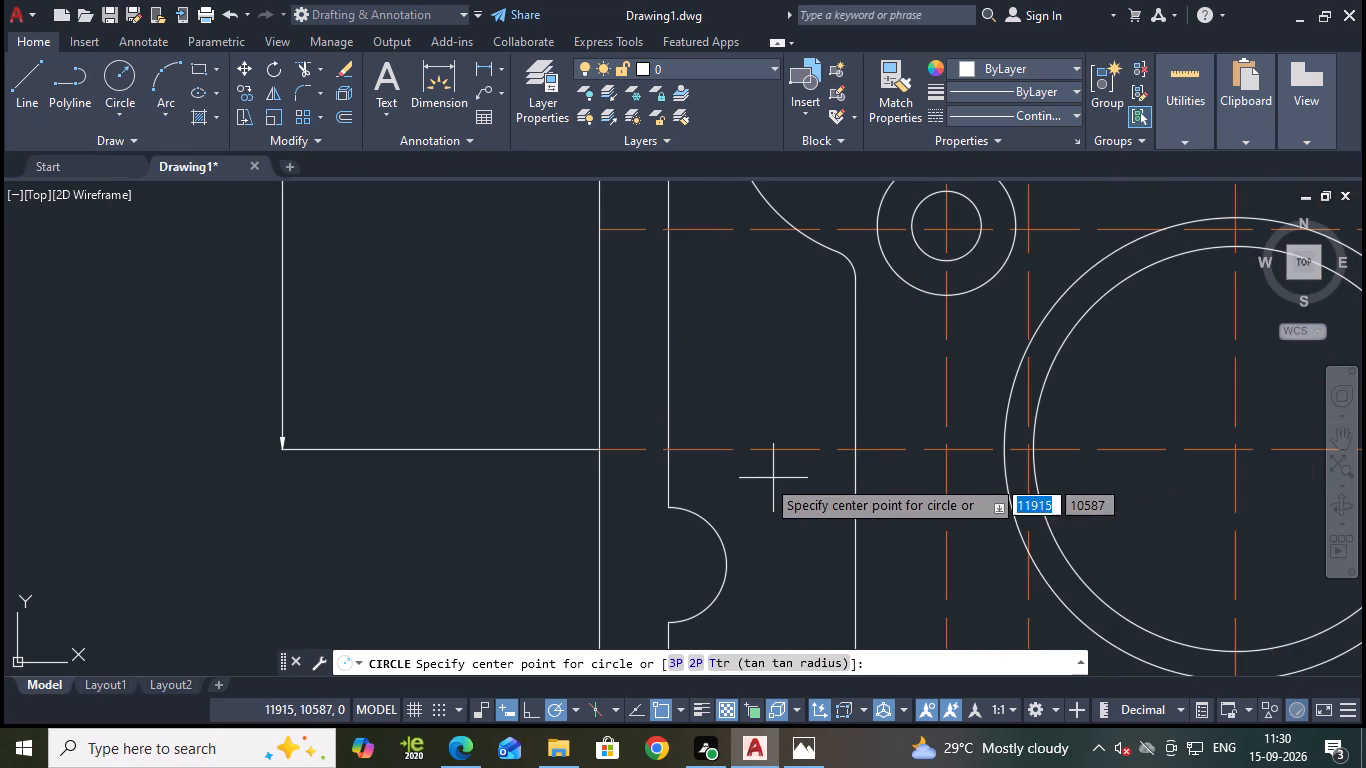
click(669, 451)
text(10)
key(Return)
scroll(712, 453, down, 1)
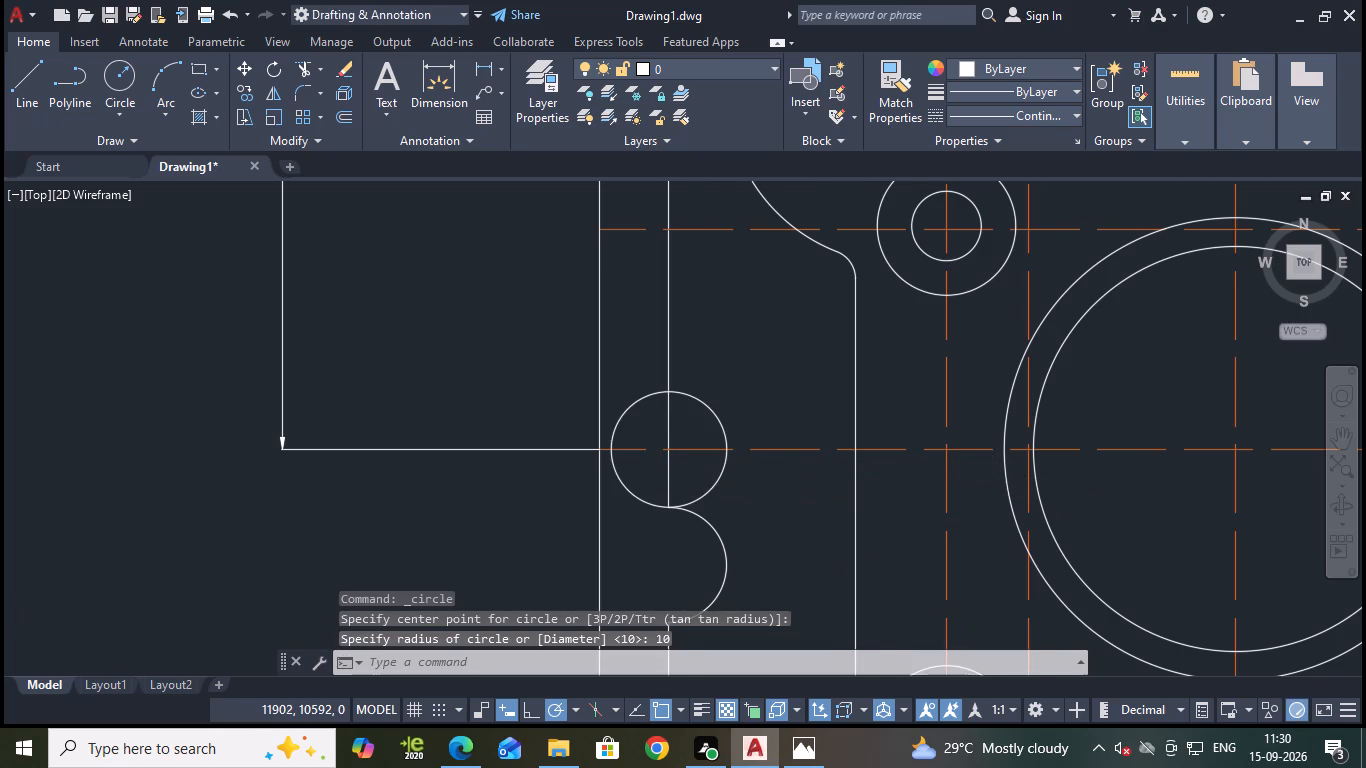
key(Escape)
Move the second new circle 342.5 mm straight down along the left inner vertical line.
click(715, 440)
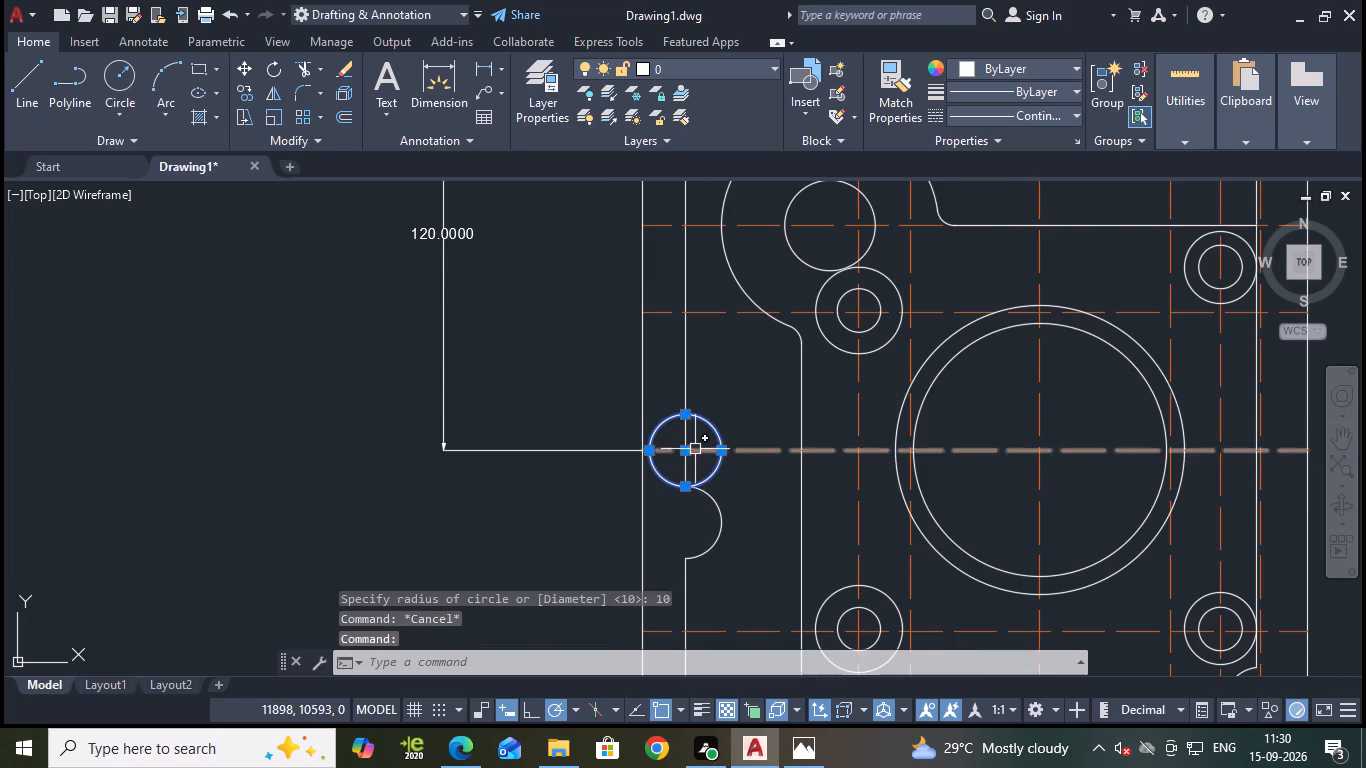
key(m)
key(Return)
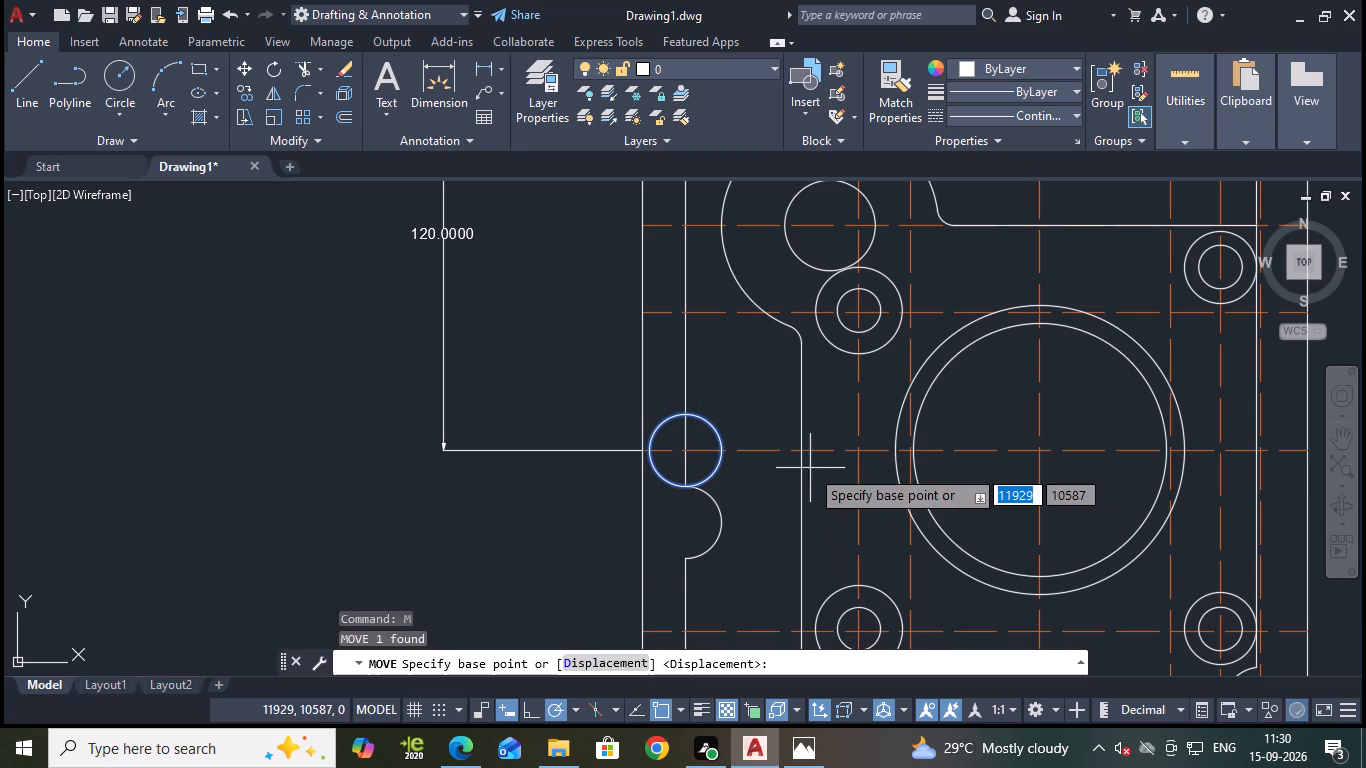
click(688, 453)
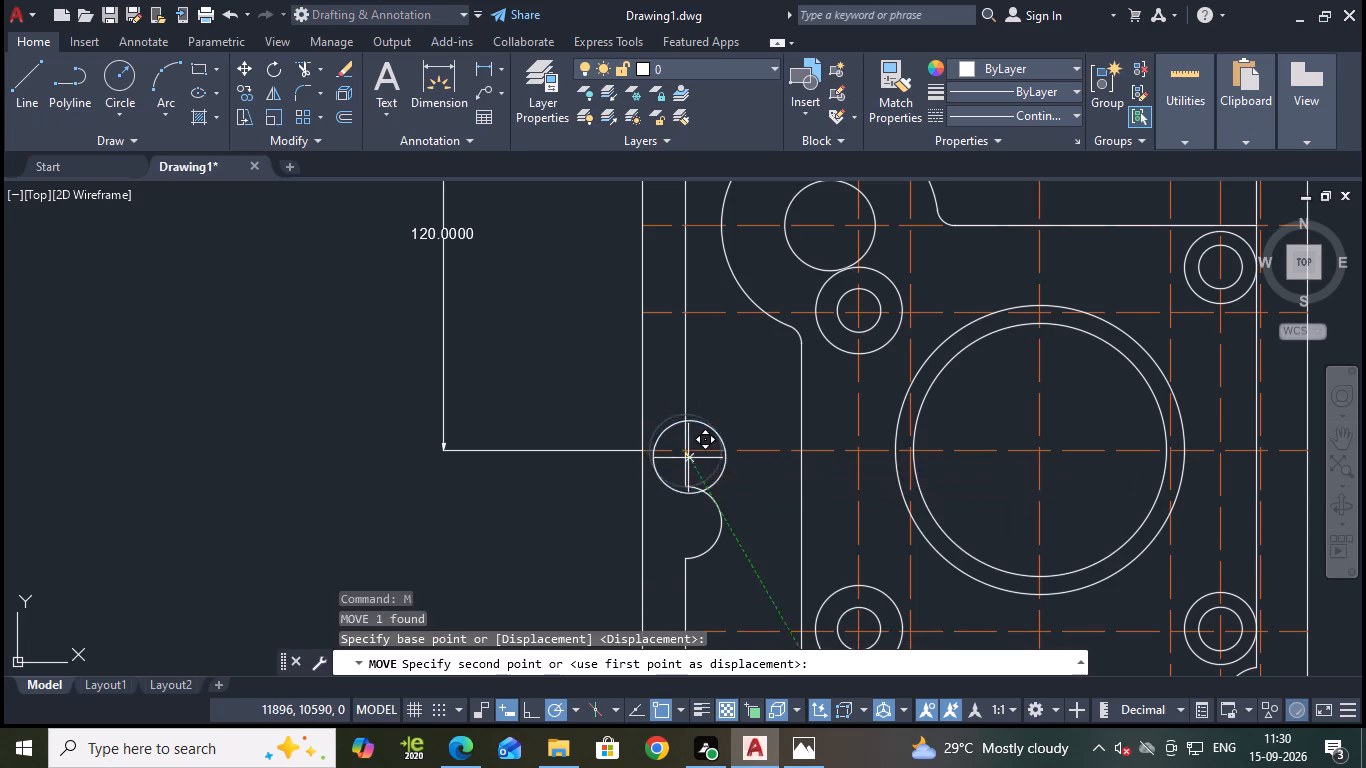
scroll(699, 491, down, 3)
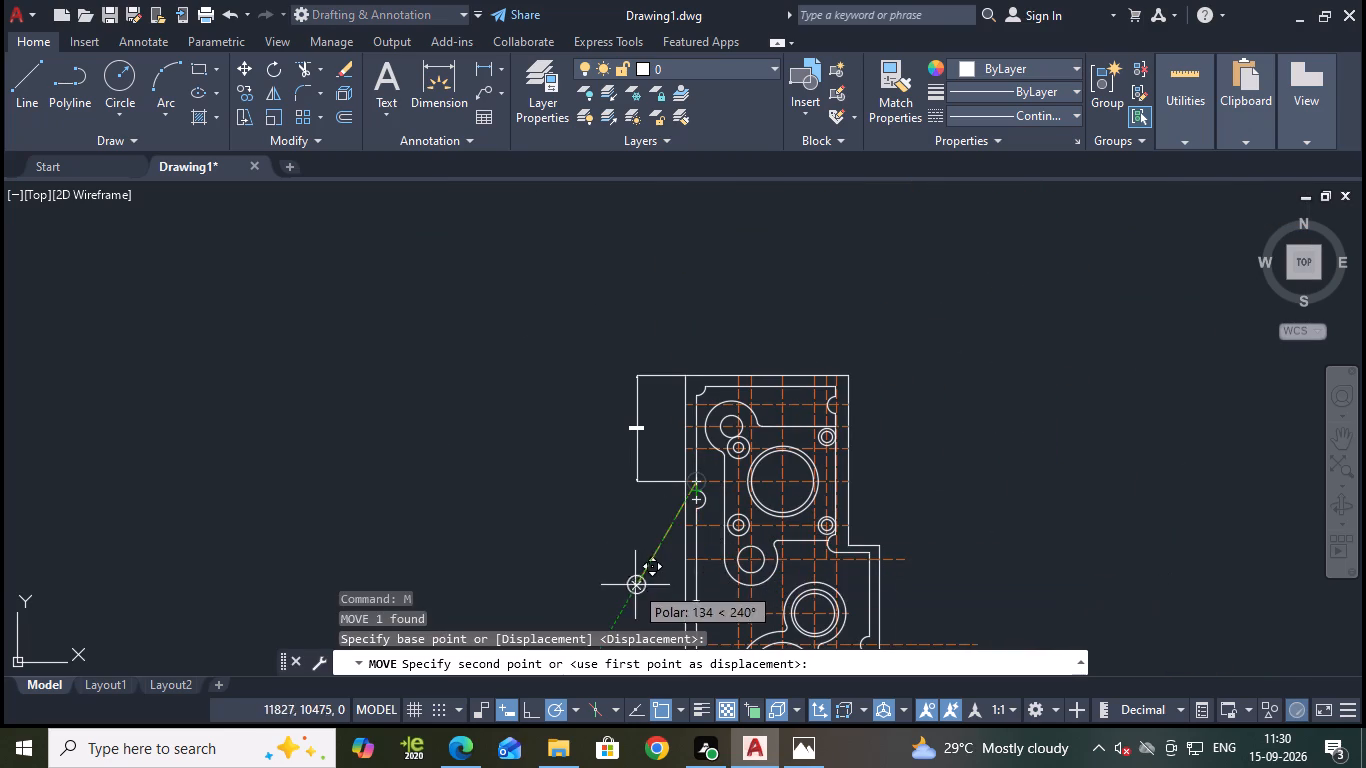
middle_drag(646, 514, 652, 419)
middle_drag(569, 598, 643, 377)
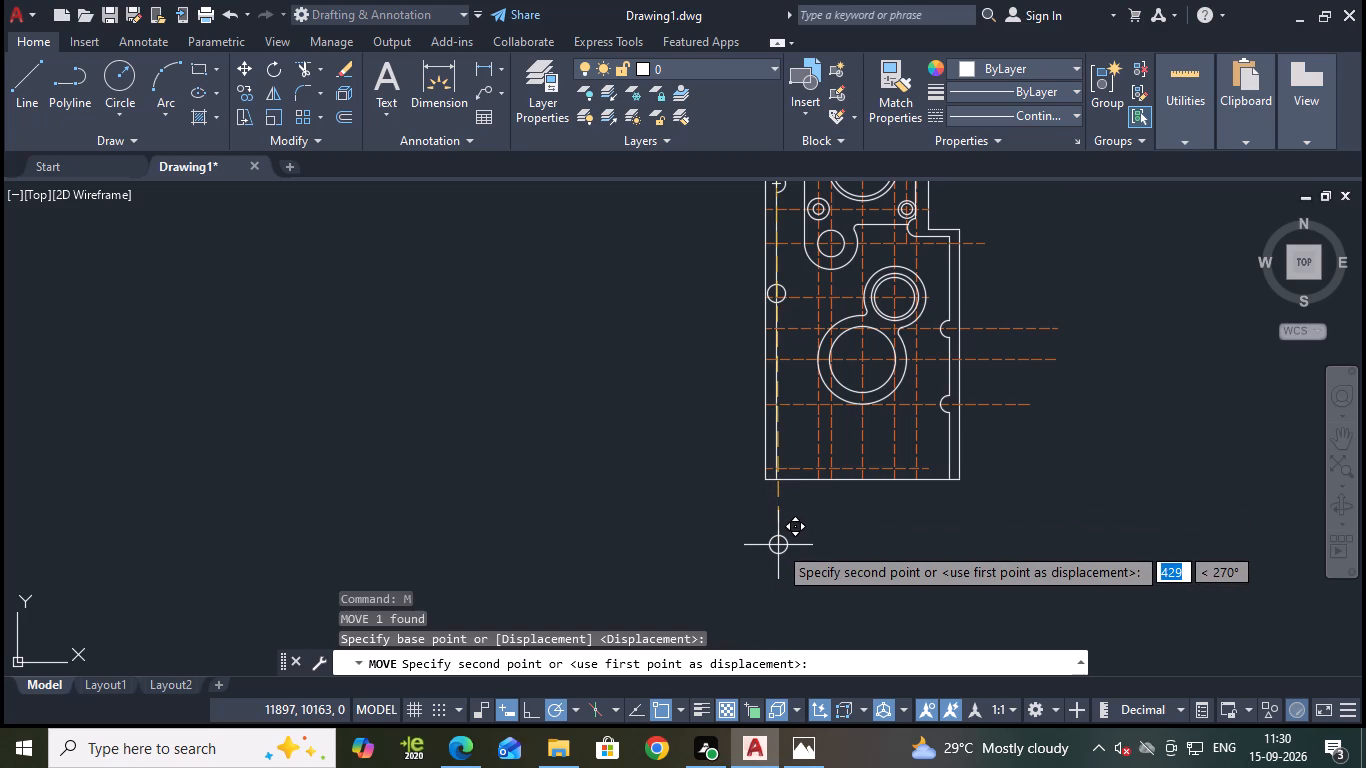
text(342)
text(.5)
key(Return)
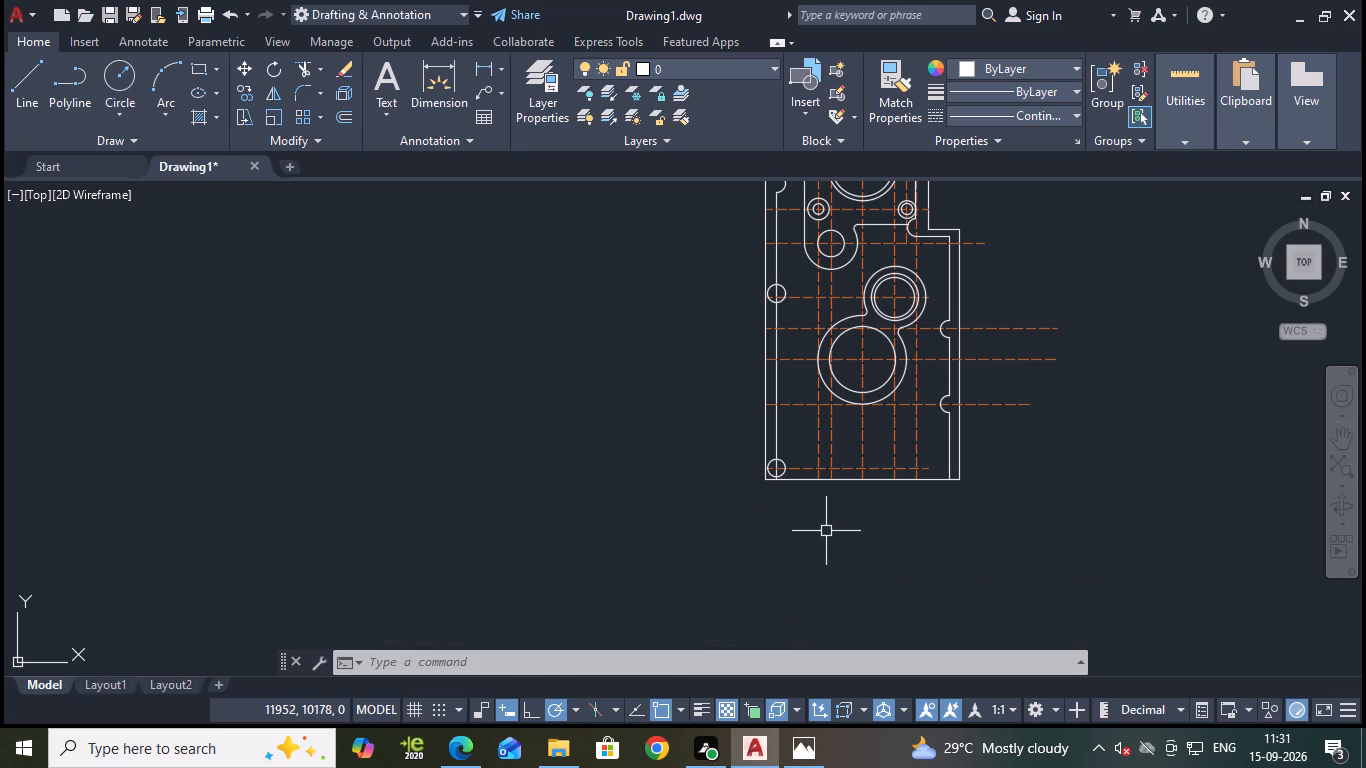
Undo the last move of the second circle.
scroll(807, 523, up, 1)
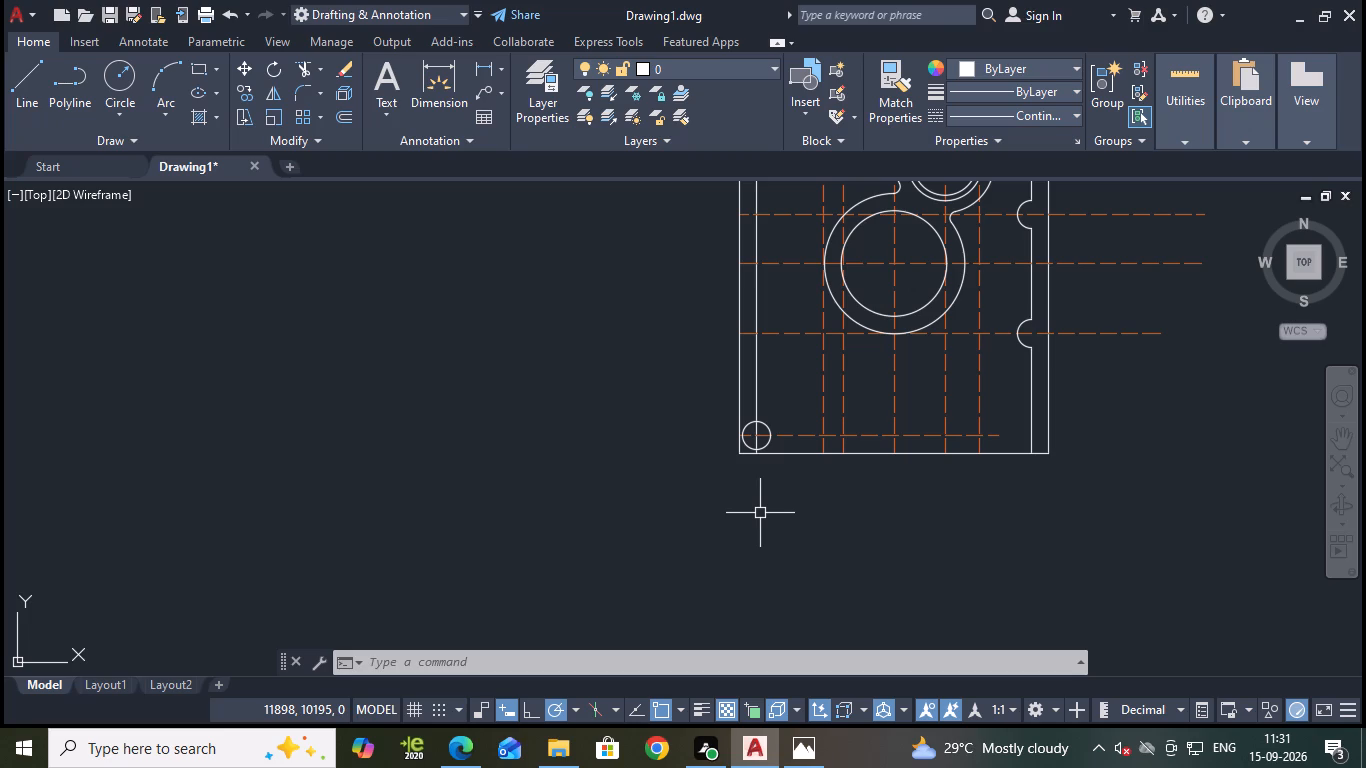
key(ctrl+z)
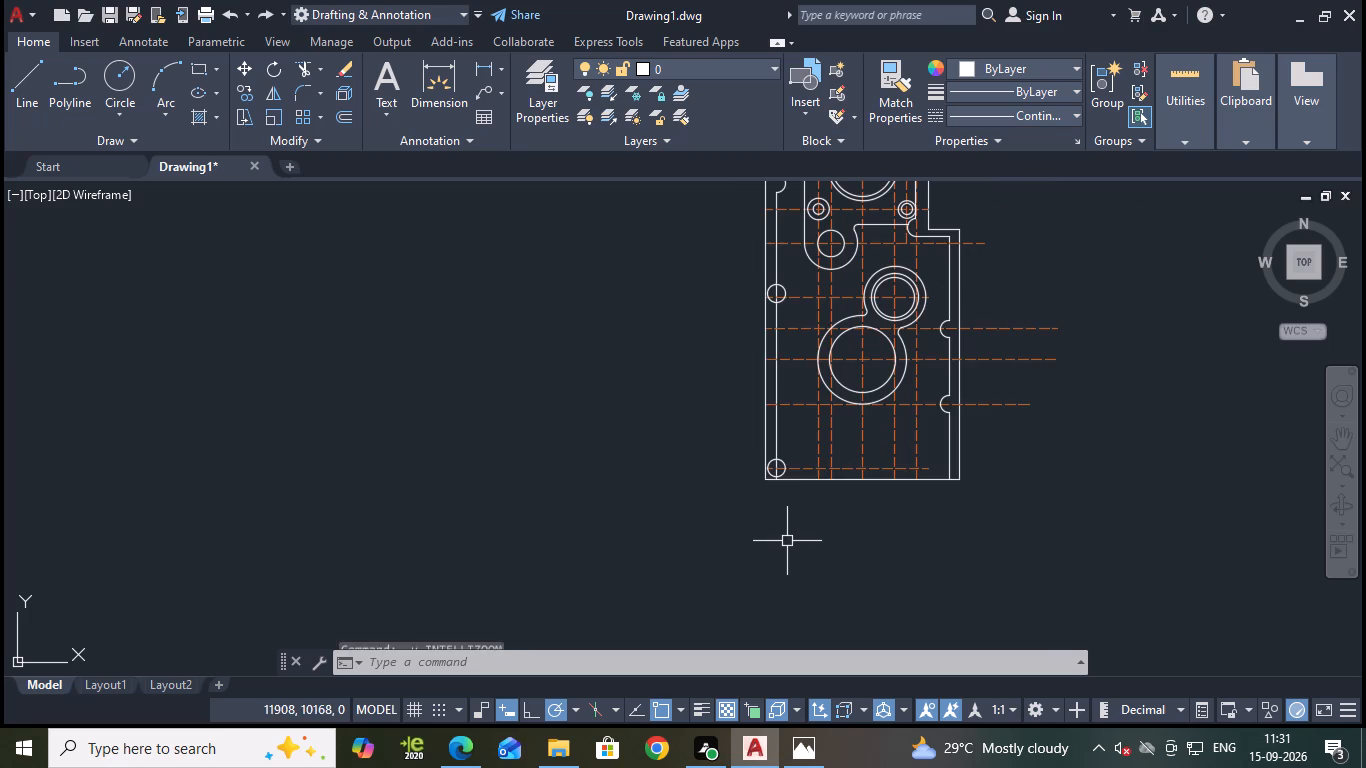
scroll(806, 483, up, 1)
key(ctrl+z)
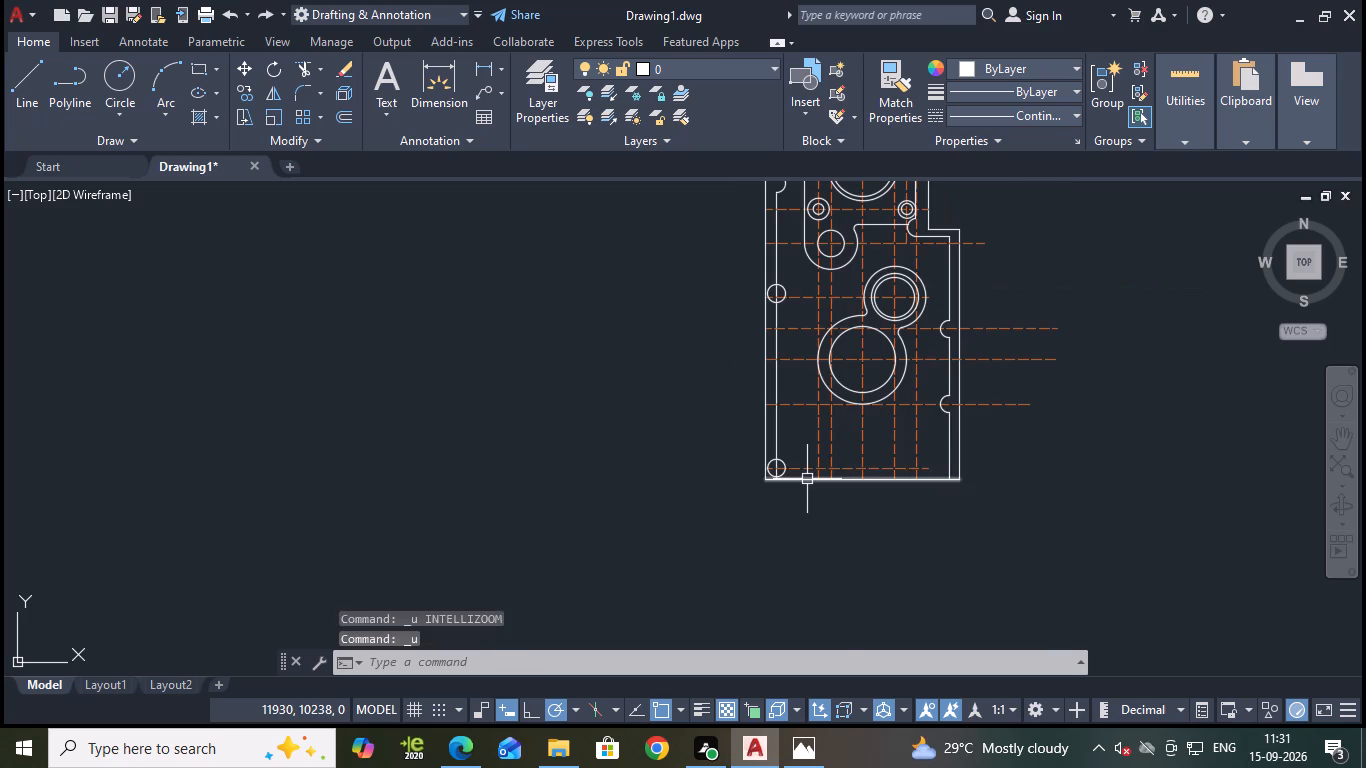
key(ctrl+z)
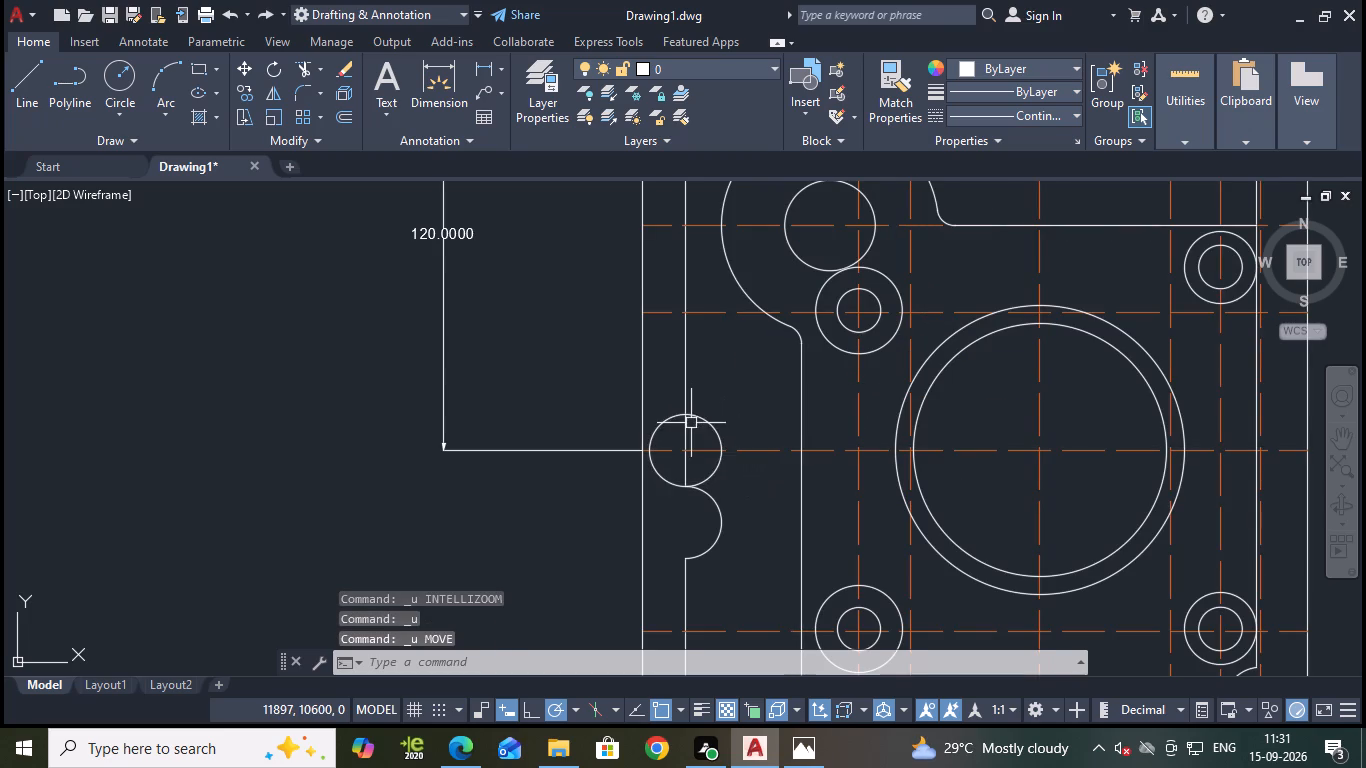
Move the second circle 270 mm straight down along the left inner vertical line.
click(710, 422)
key(m)
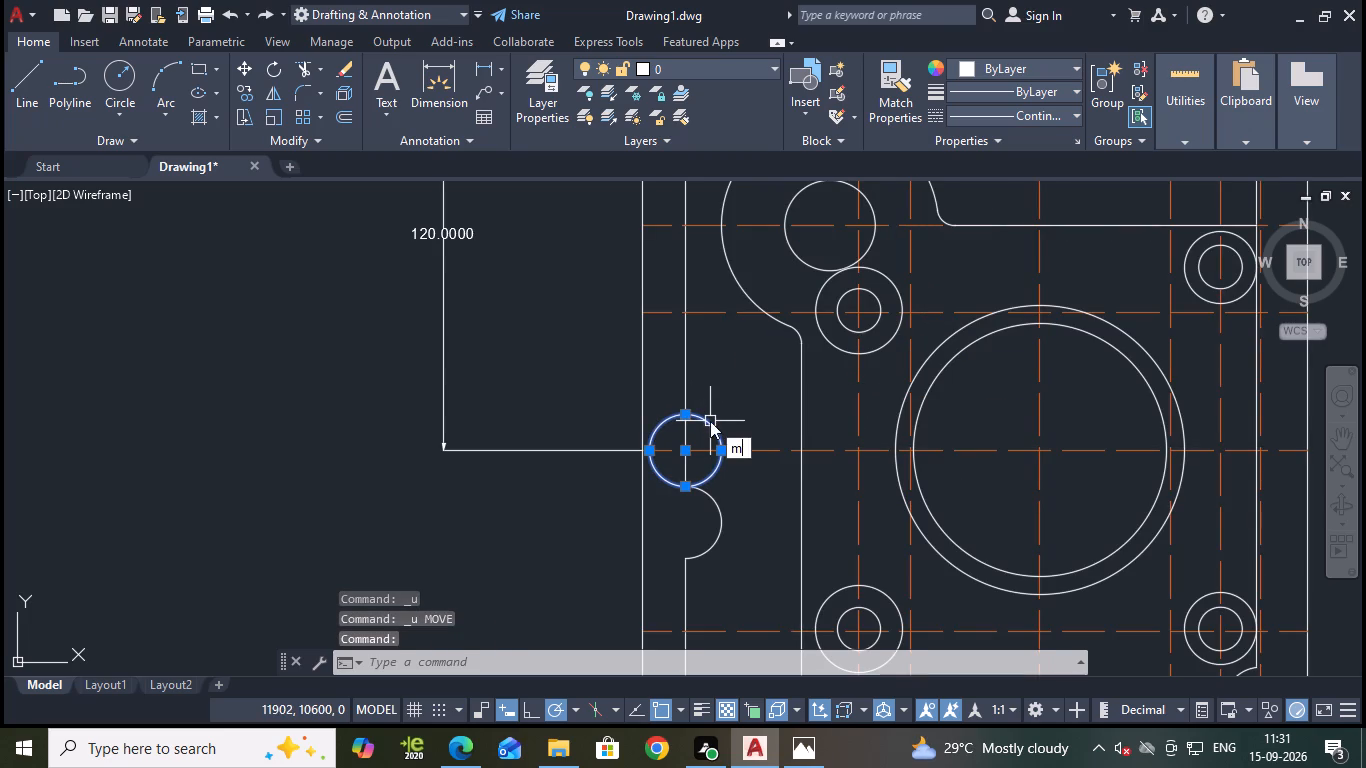
key(Return)
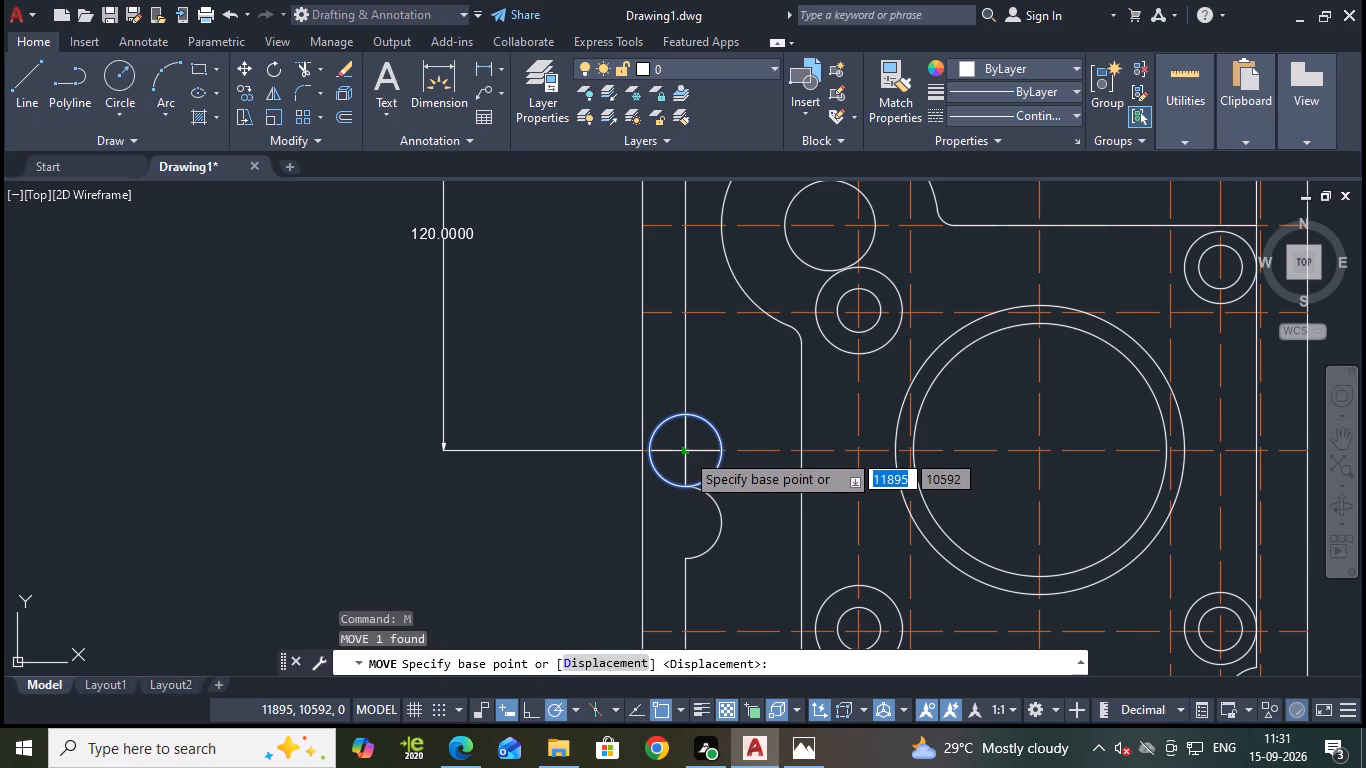
click(684, 452)
scroll(657, 513, down, 2)
middle_drag(636, 572, 876, 103)
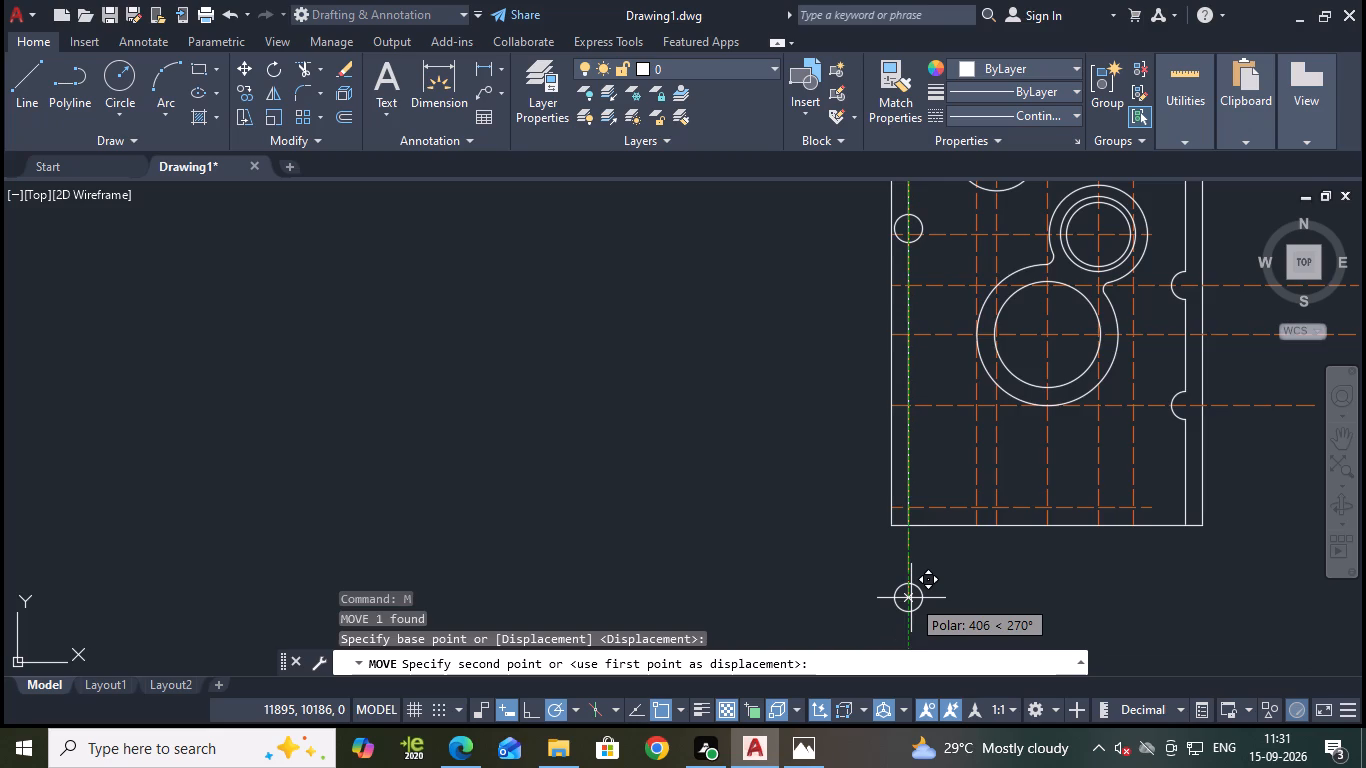
scroll(911, 598, down, 1)
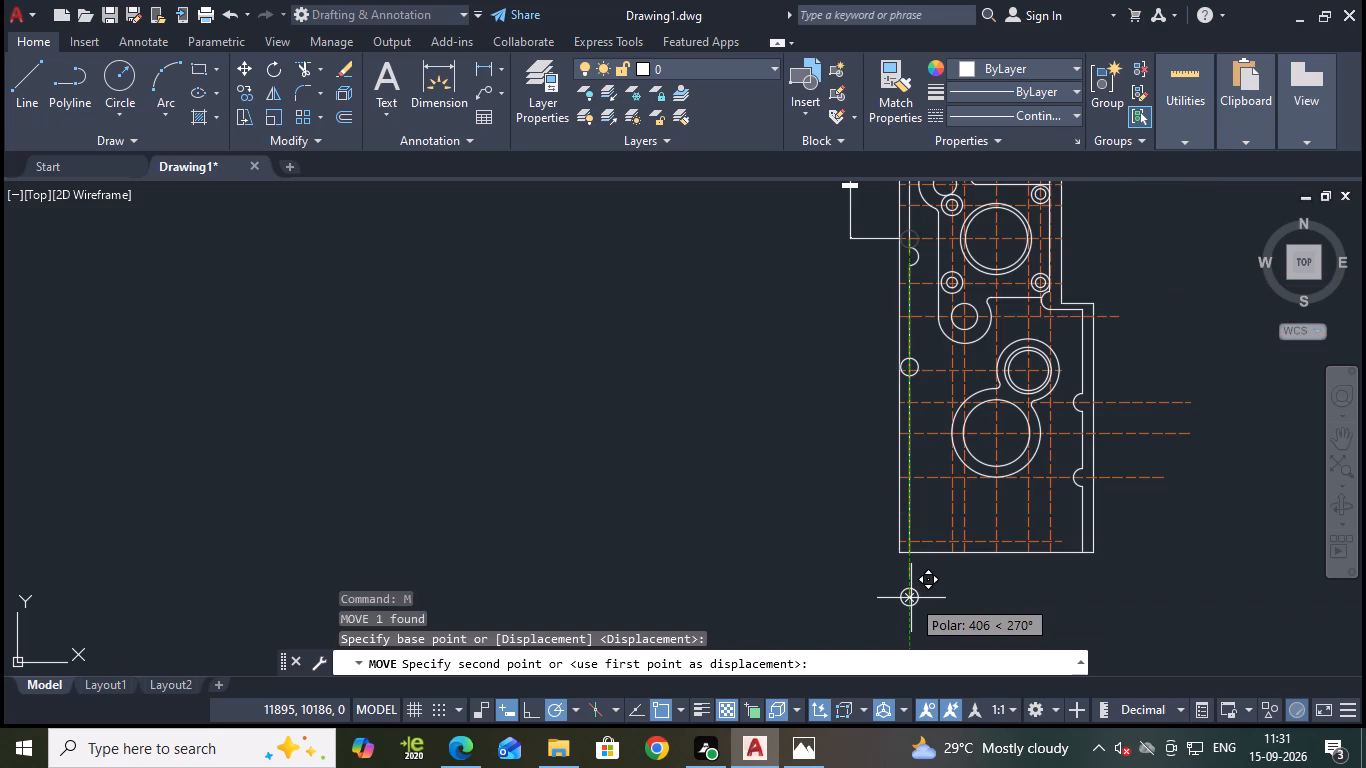
text(270)
key(Return)
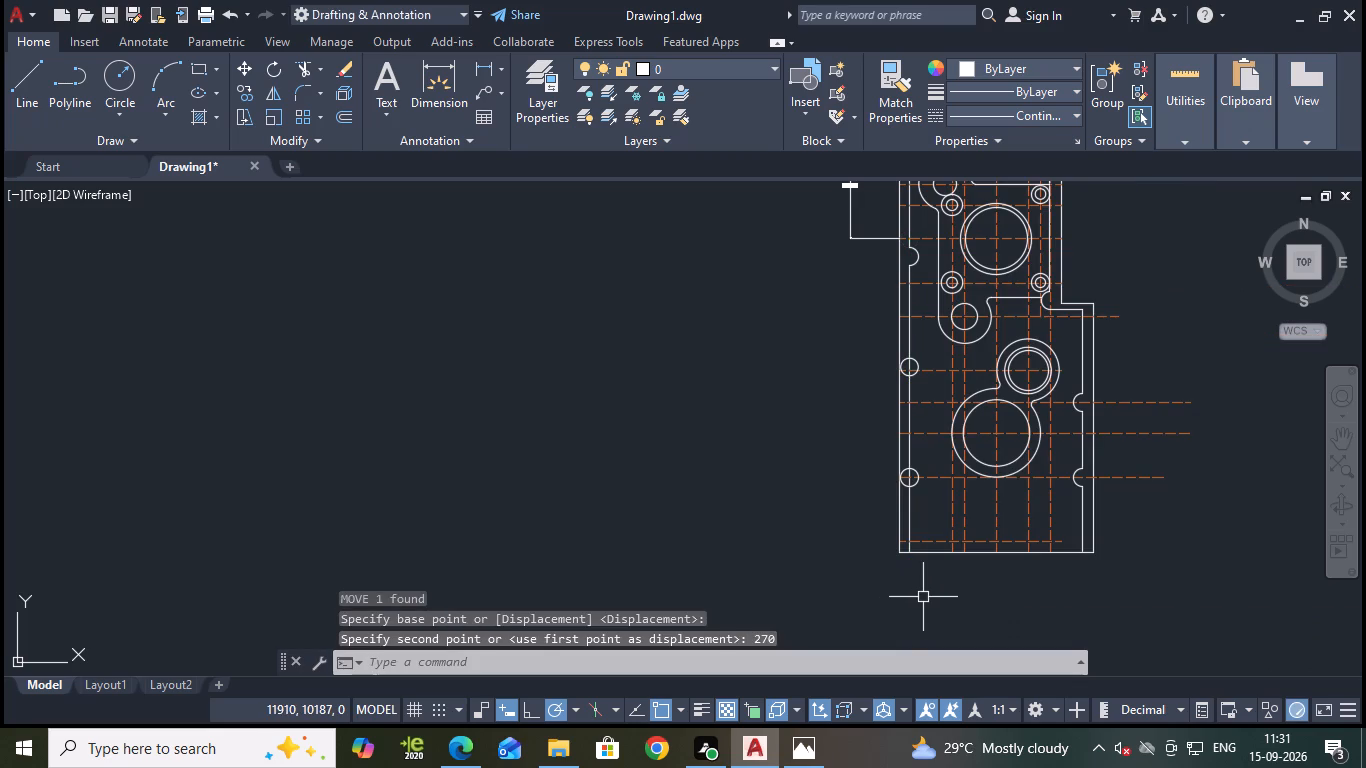
key(Escape)
Trim the two new circles on the left inner vertical line into semicircular notches, removing their outer halves and the line inside them.
scroll(778, 419, up, 2)
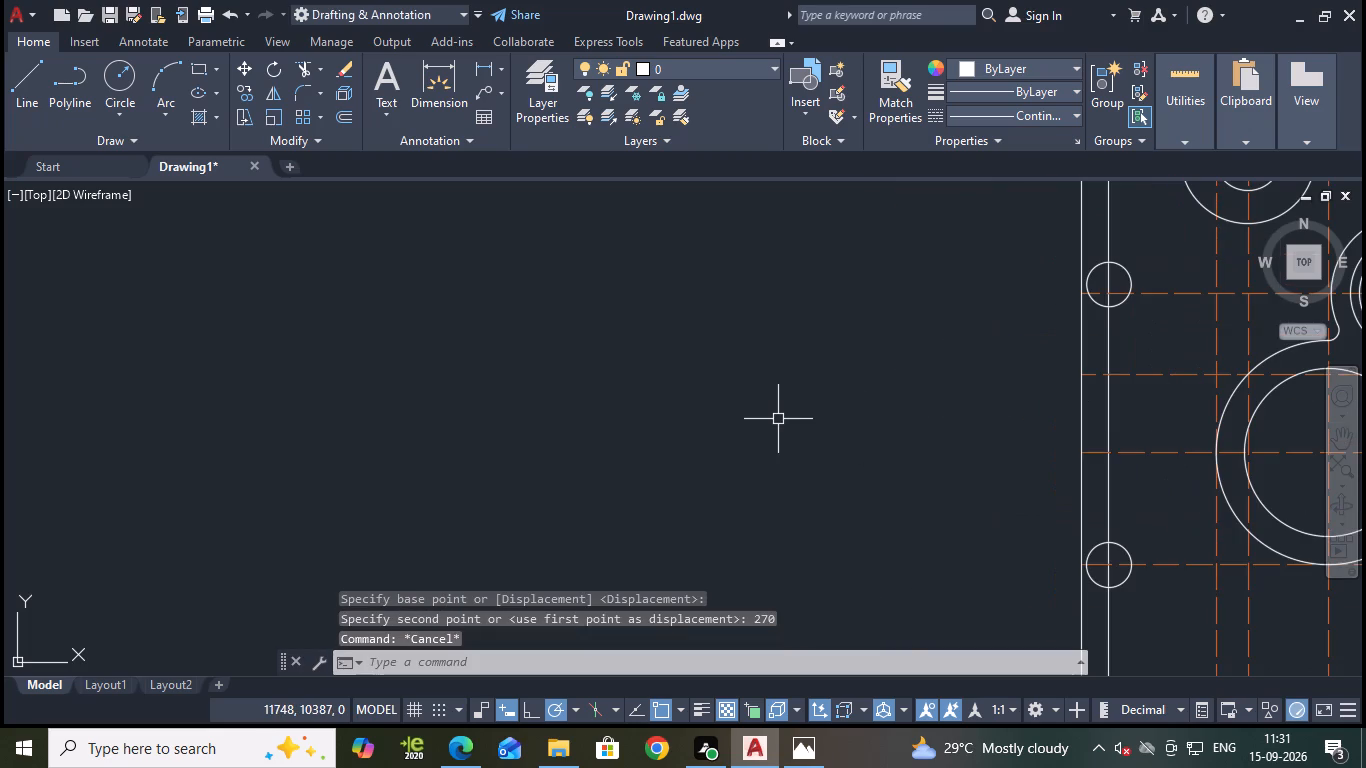
text(tr)
key(Return)
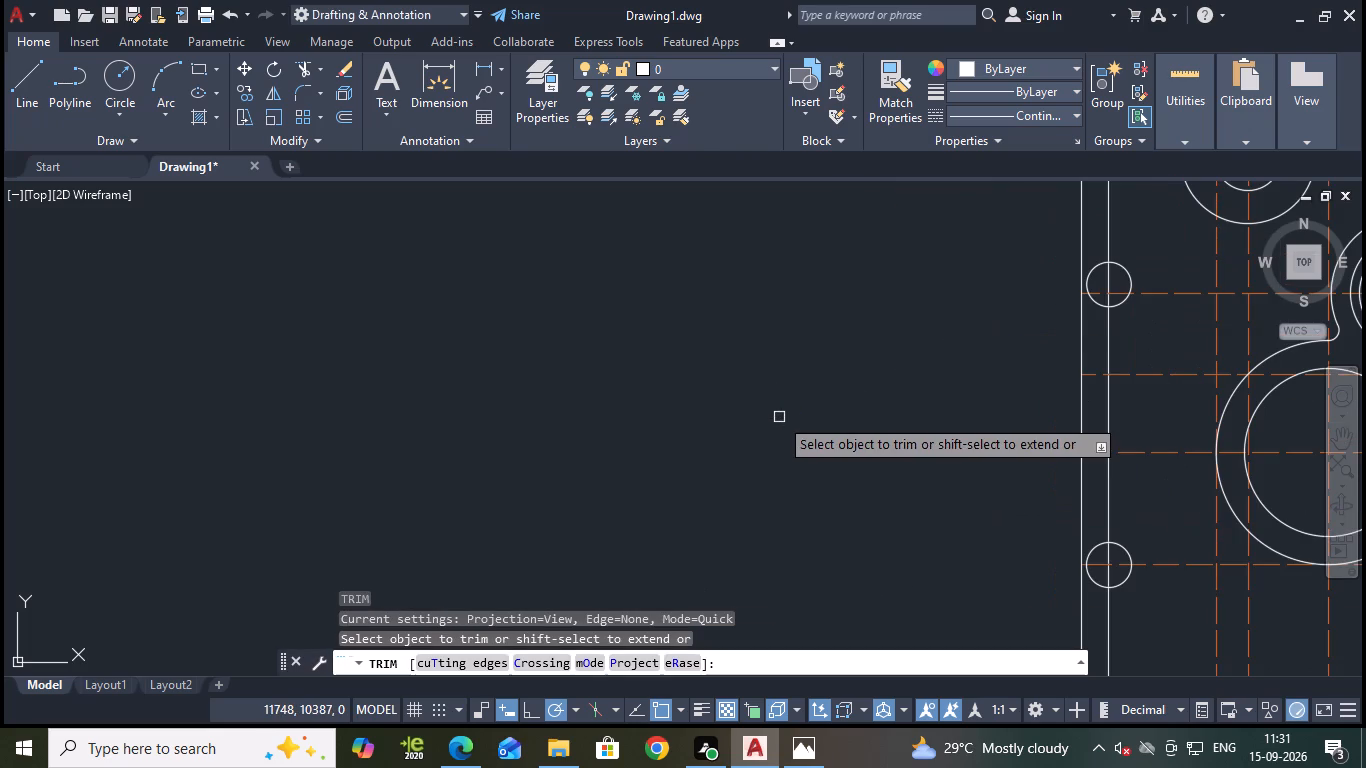
click(1105, 281)
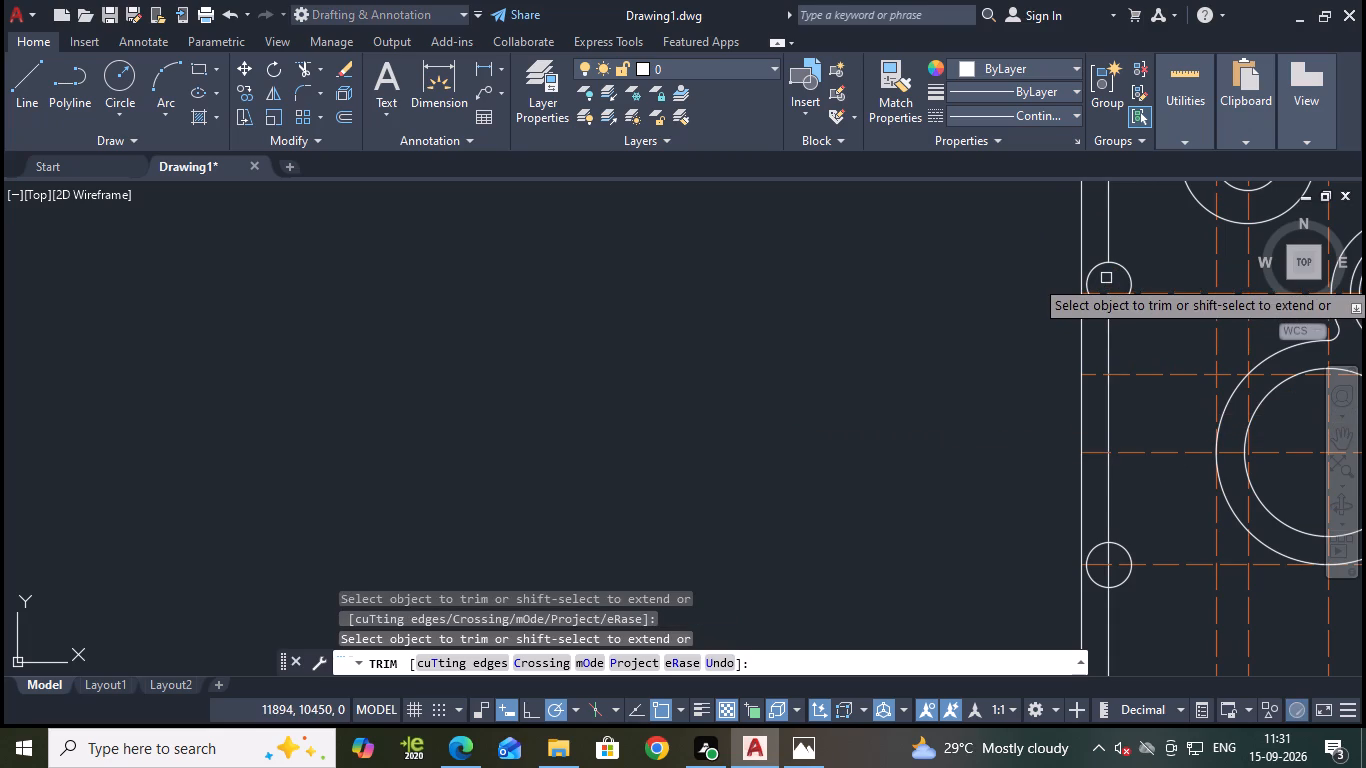
click(1097, 270)
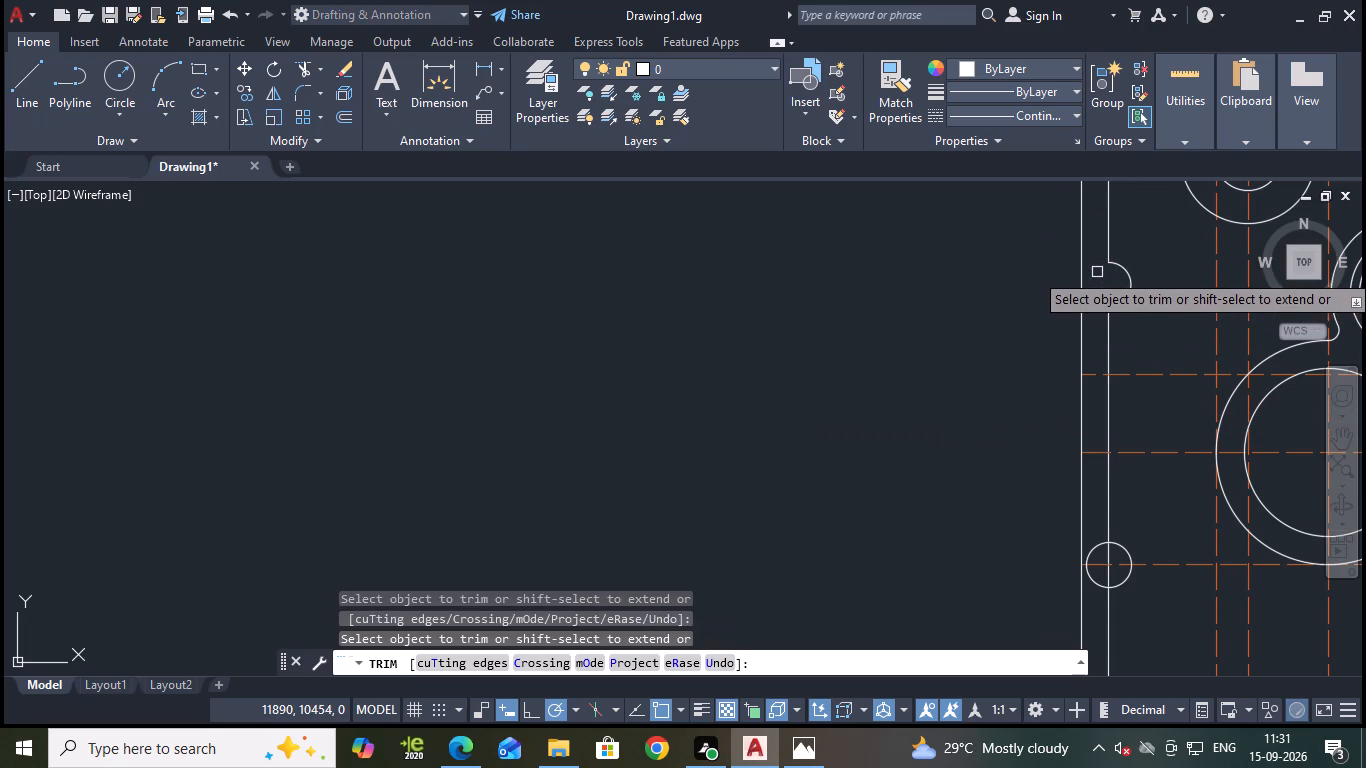
click(1094, 305)
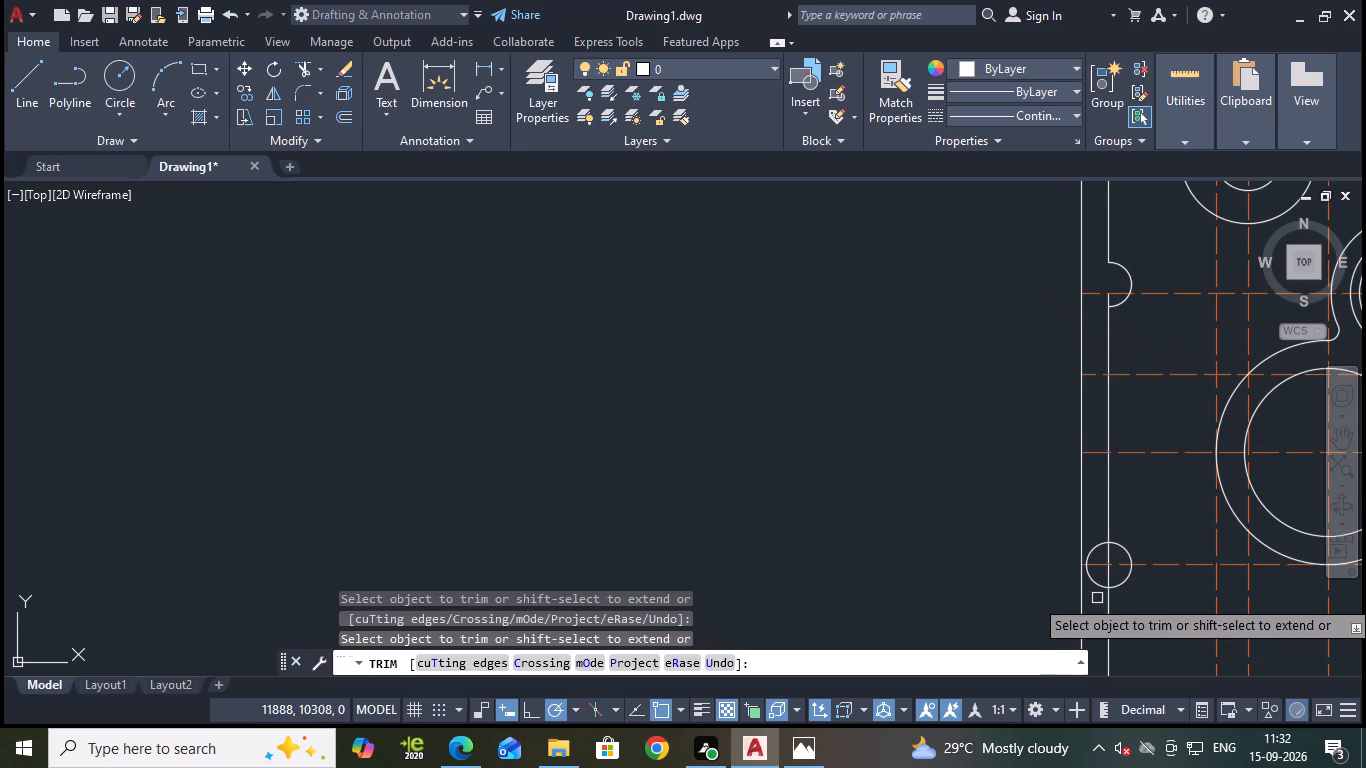
click(1100, 590)
click(1091, 555)
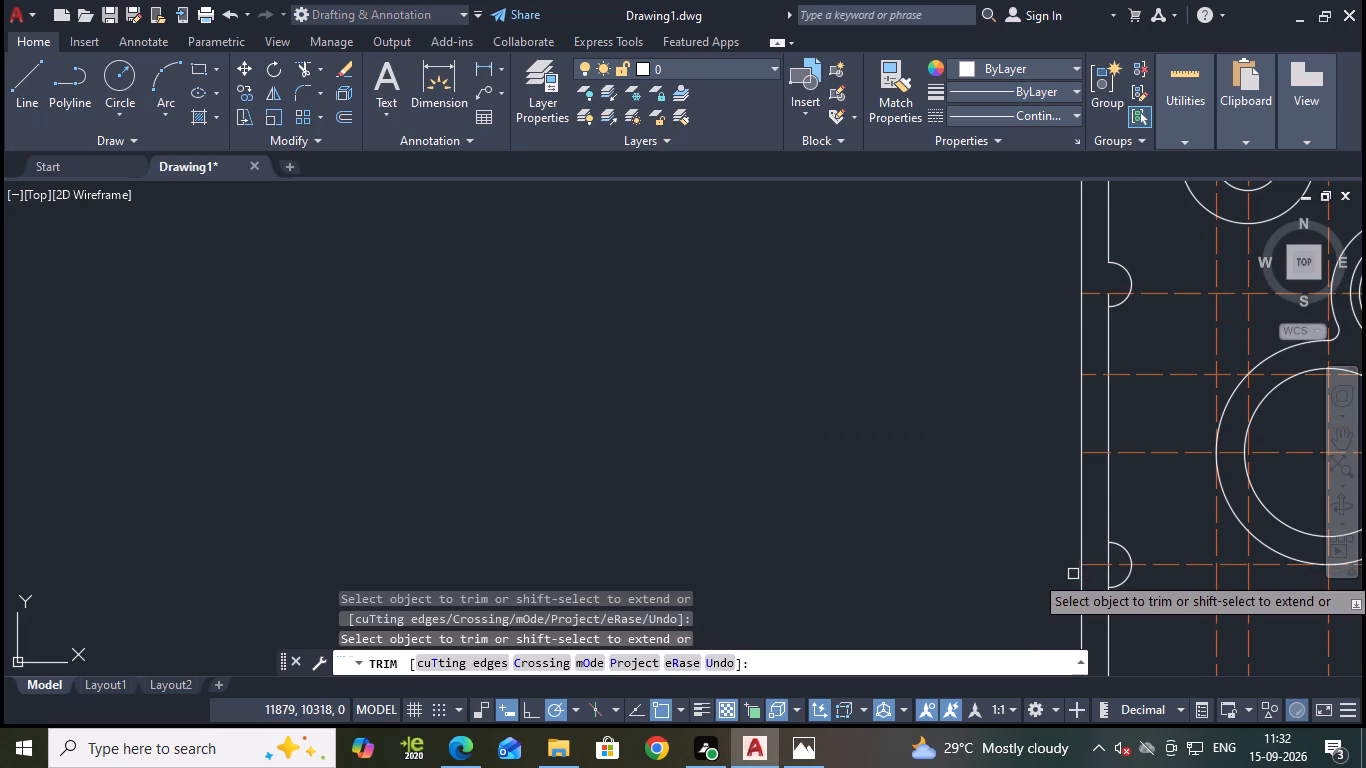
click(1109, 558)
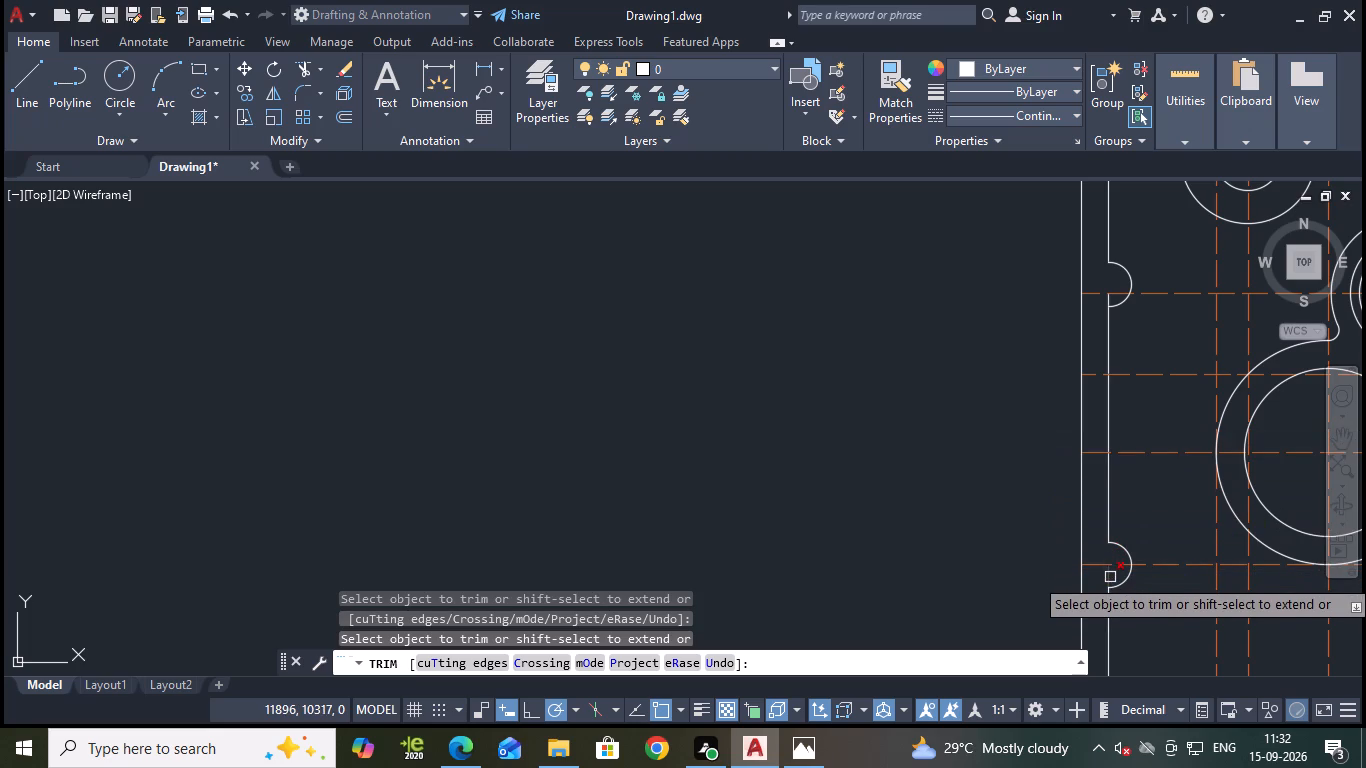
click(1110, 577)
scroll(1083, 295, up, 1)
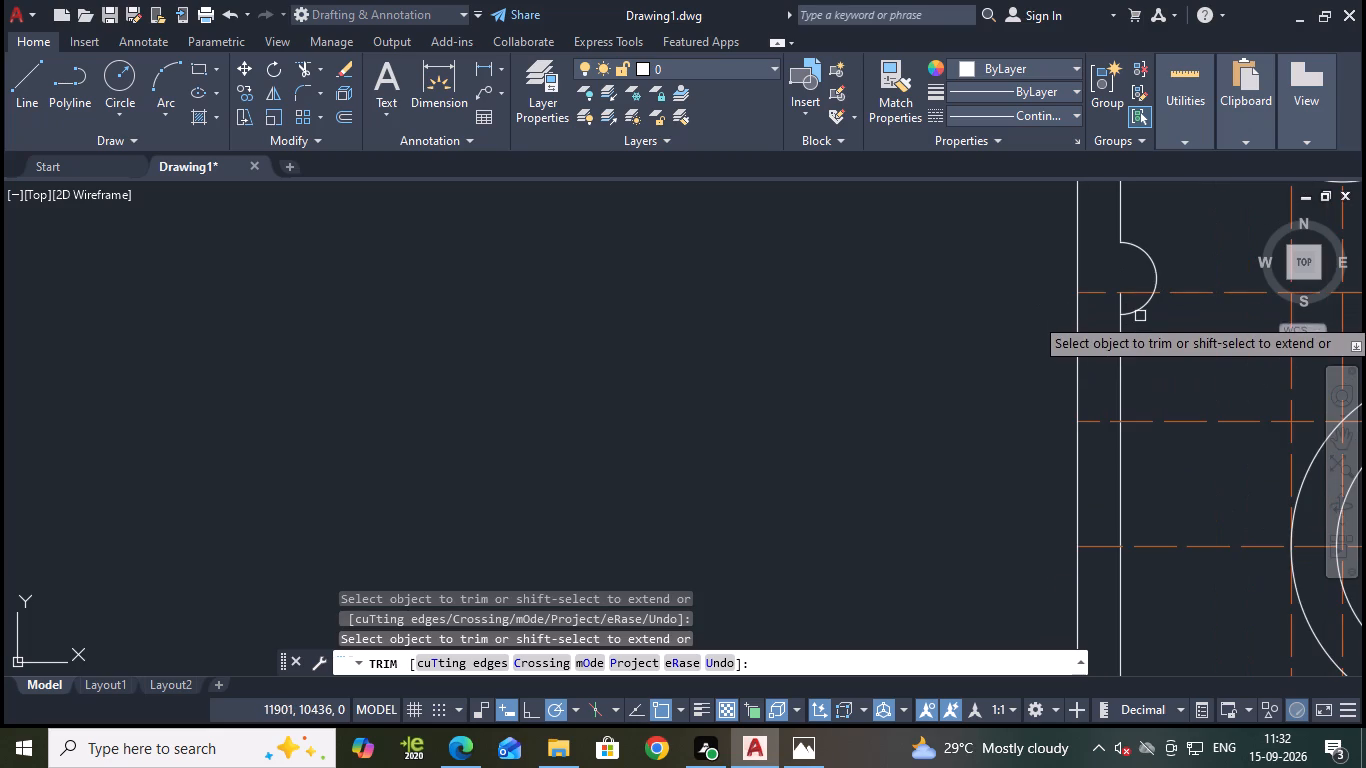
click(1123, 304)
scroll(973, 407, down, 2)
middle_drag(919, 416, 660, 308)
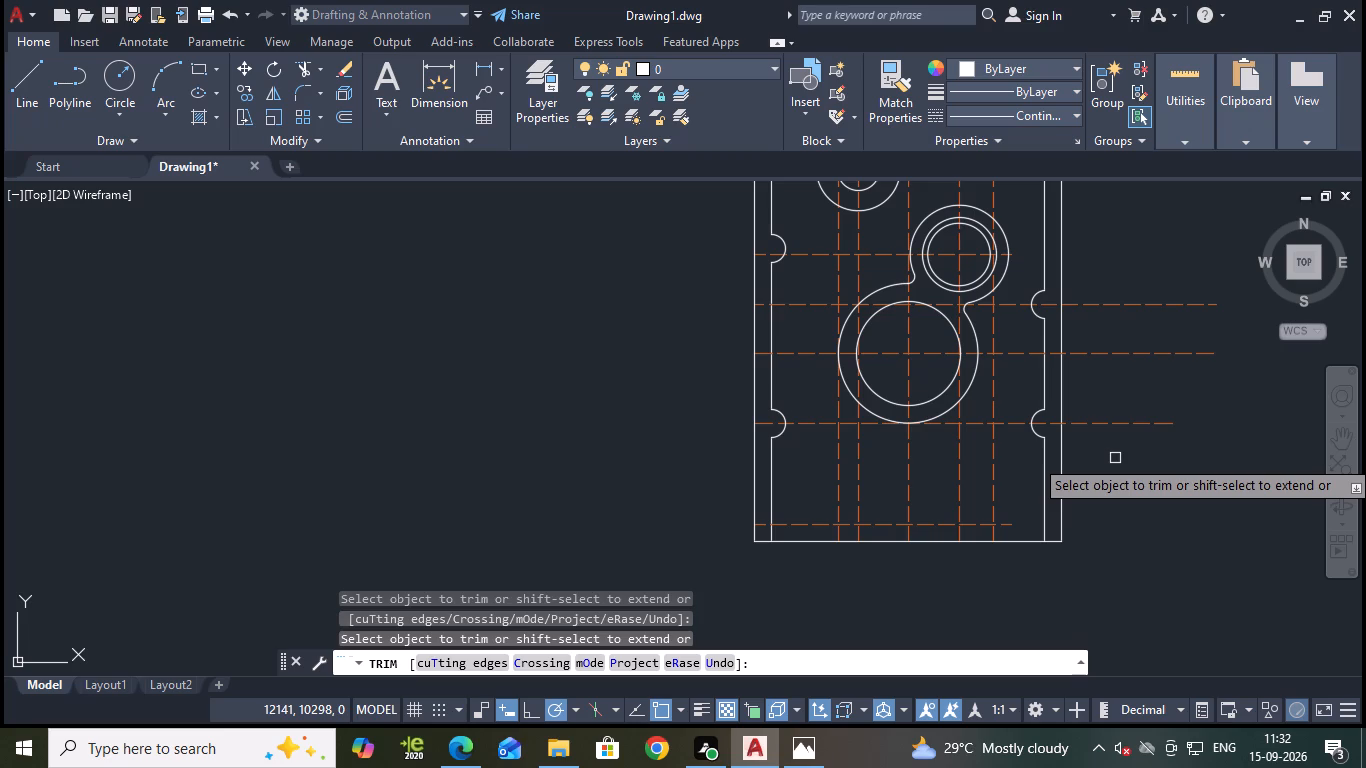
key(Escape)
Offset the horizontal centre line through the lowest pair of side notches 65 mm downward.
key(o)
key(Return)
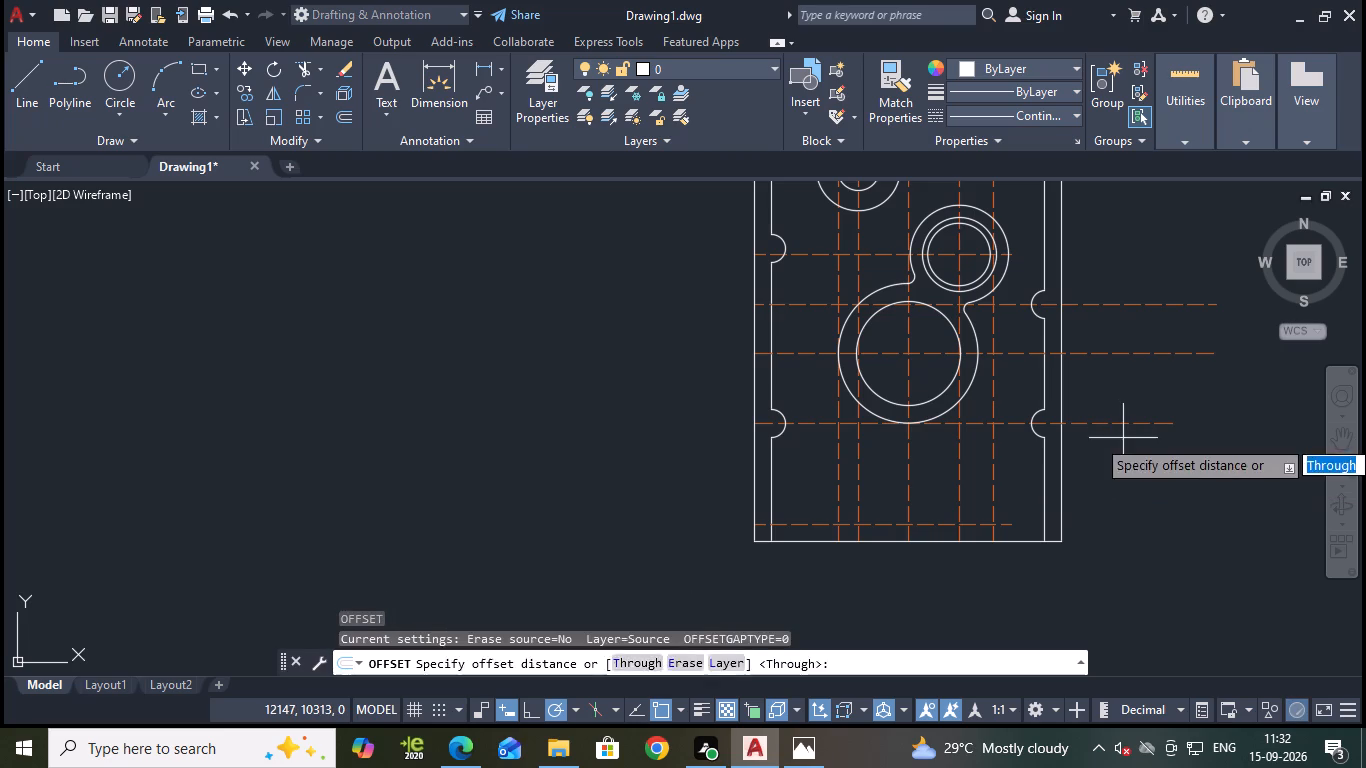
key(Return)
click(1096, 426)
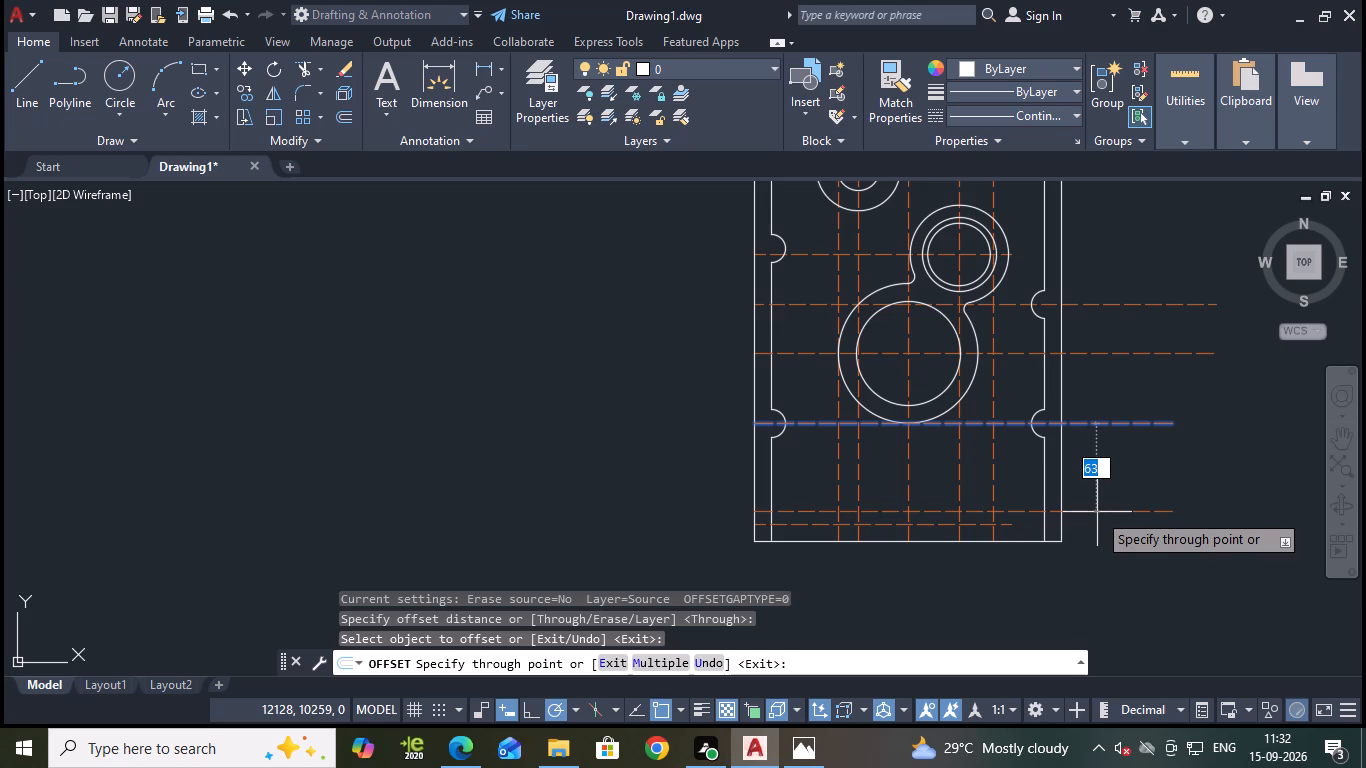
text(65)
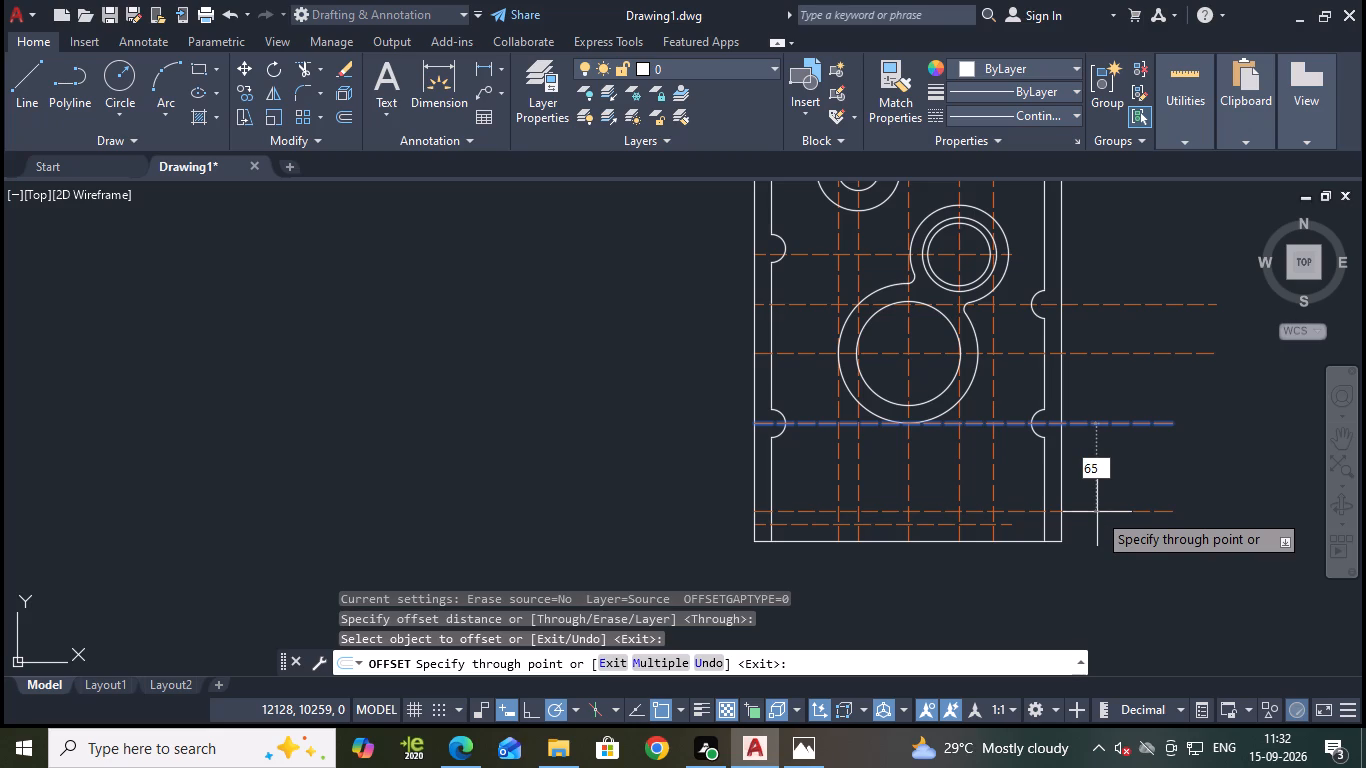
key(Return)
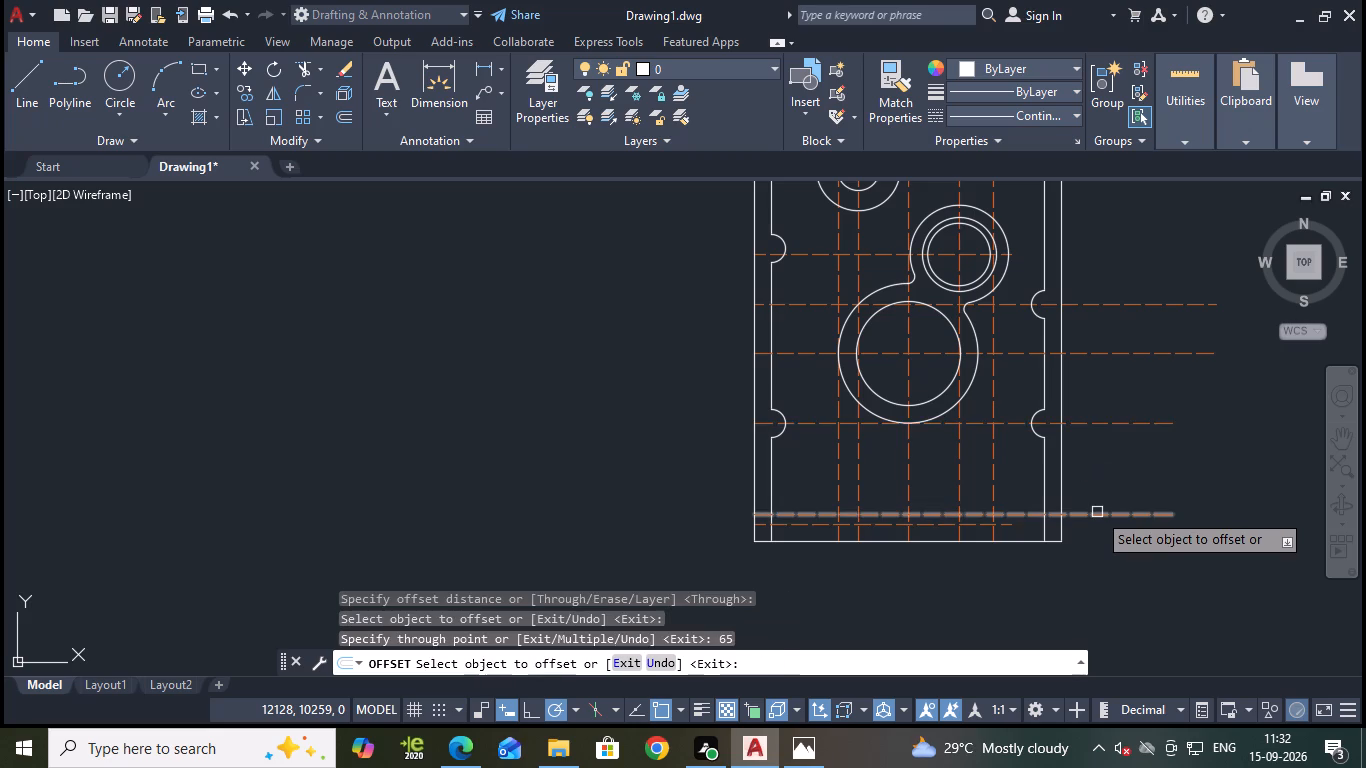
scroll(1125, 411, up, 1)
key(Escape)
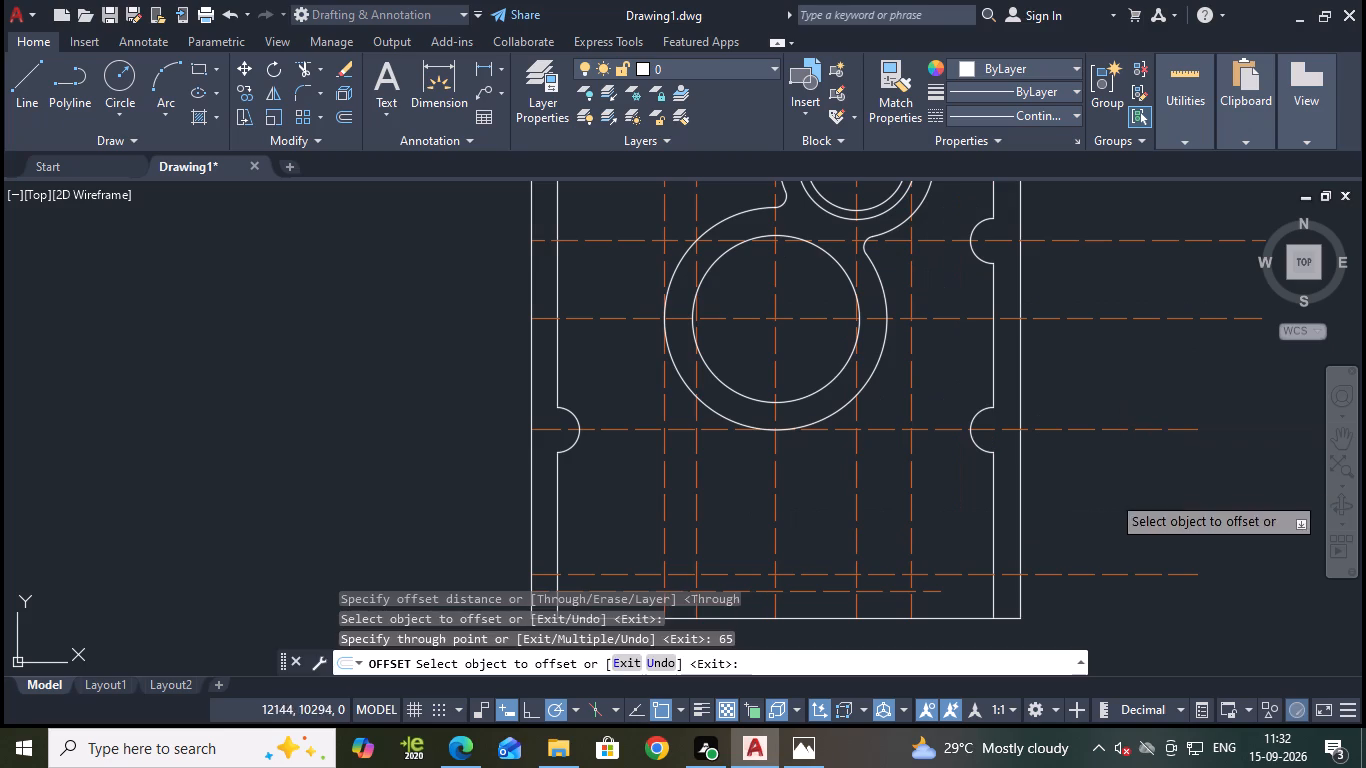
Set the new bottom offset line's colour and linetype to ByLayer.
click(1054, 572)
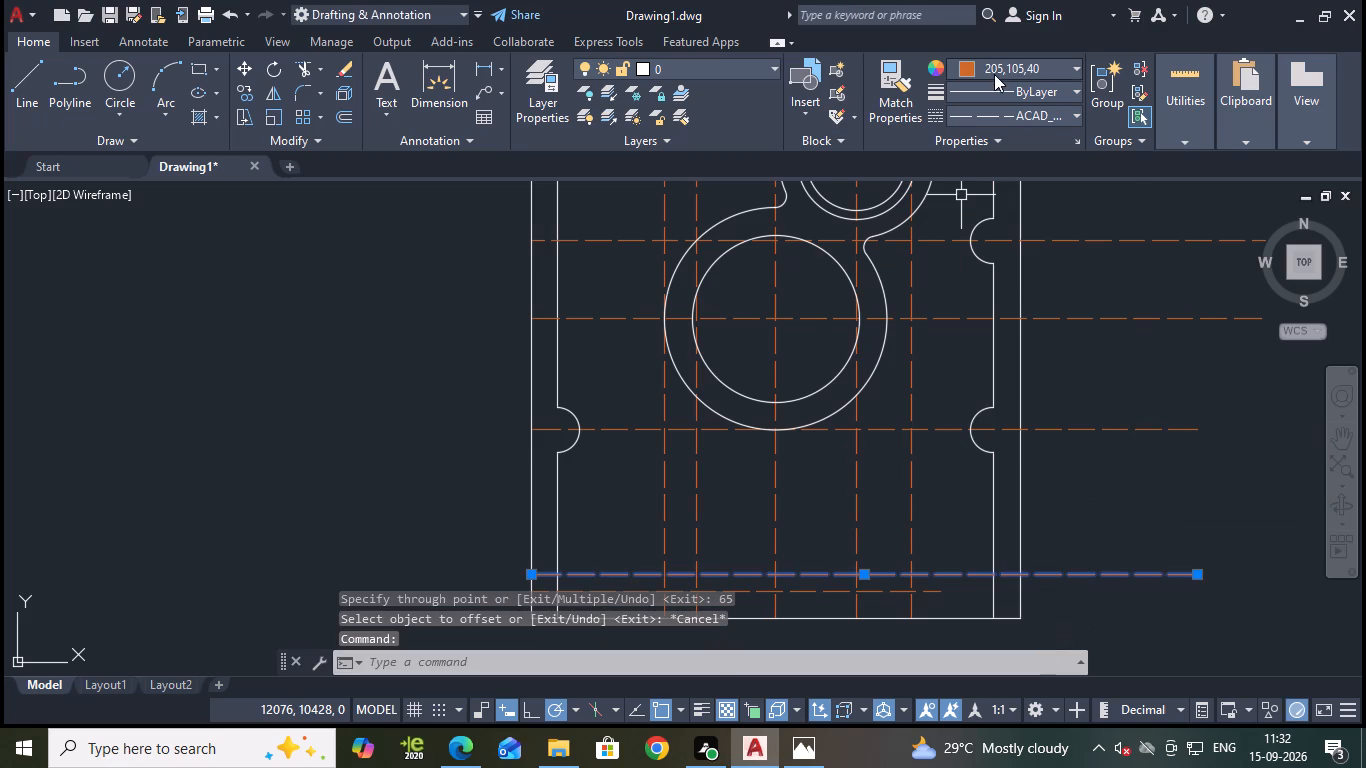
click(994, 74)
click(998, 95)
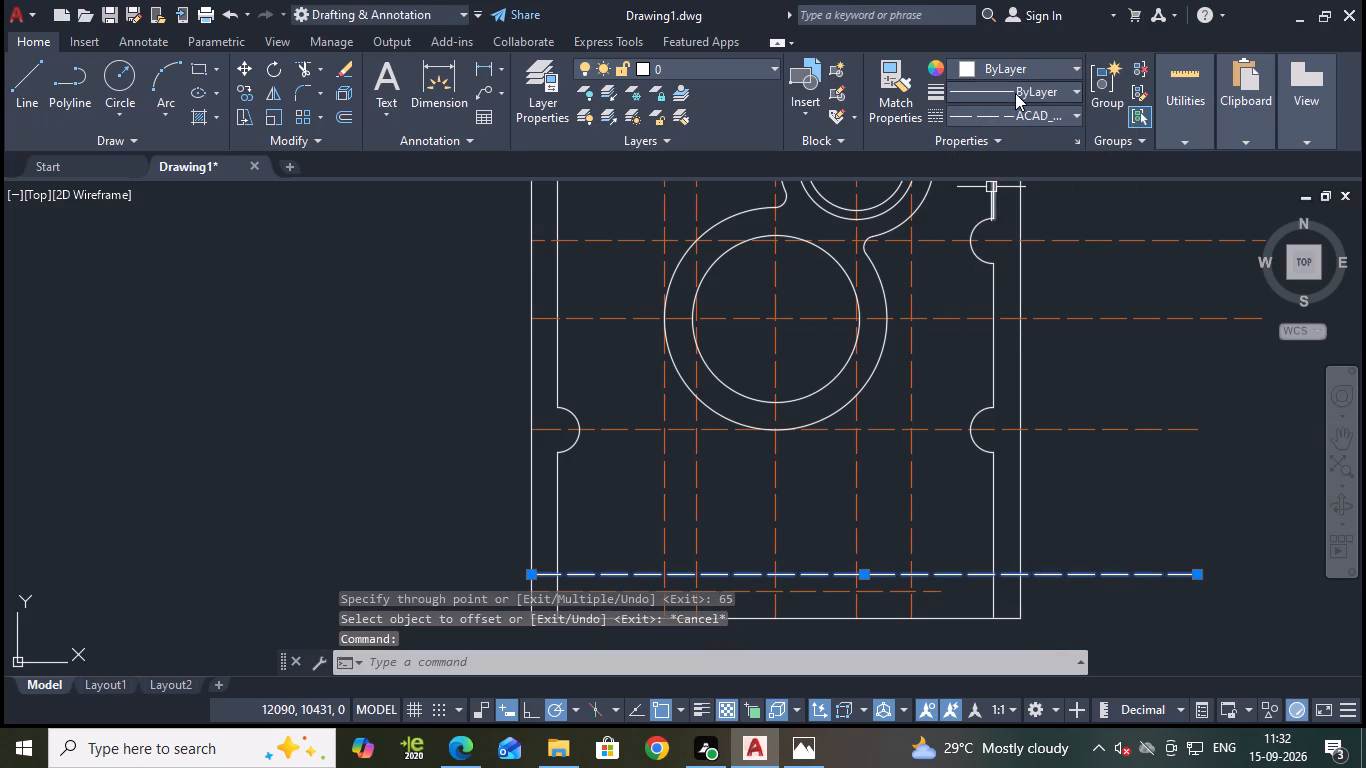
click(1018, 110)
click(1014, 149)
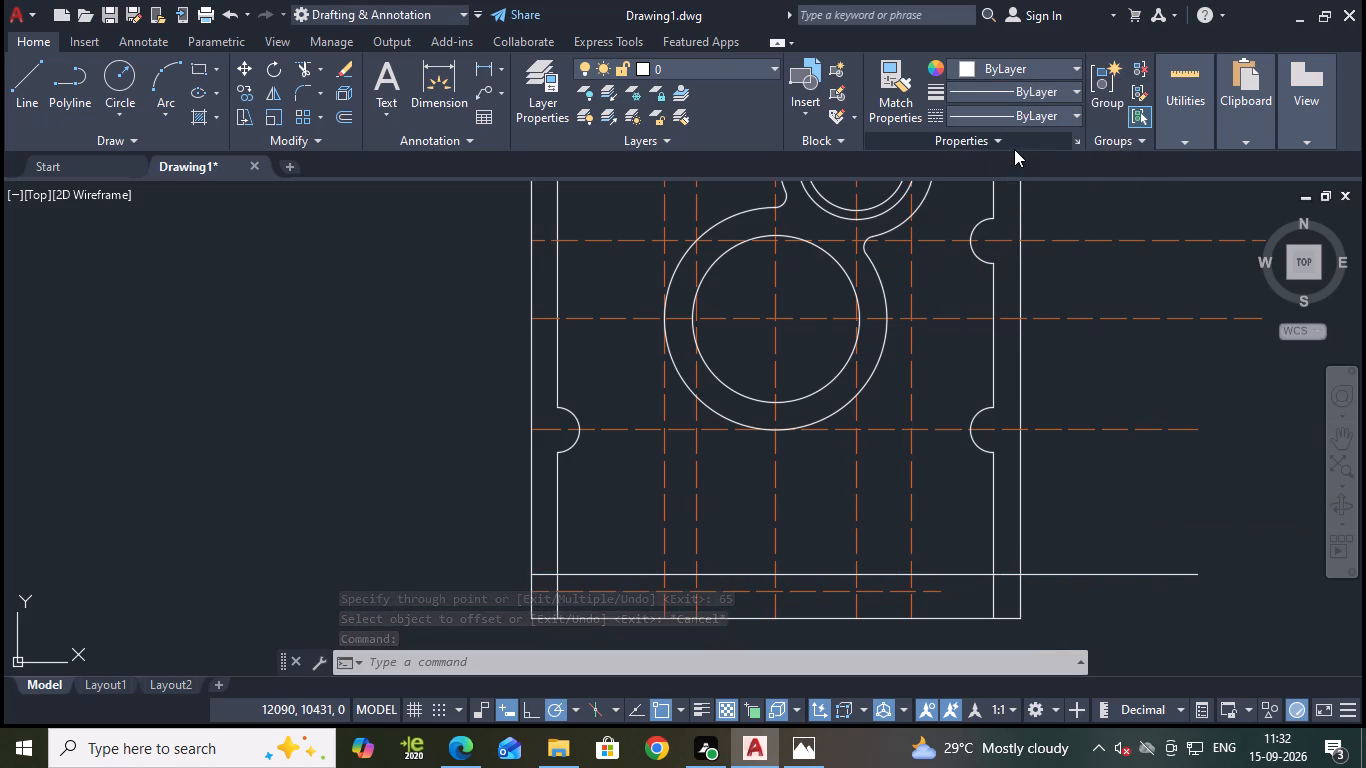
key(Escape)
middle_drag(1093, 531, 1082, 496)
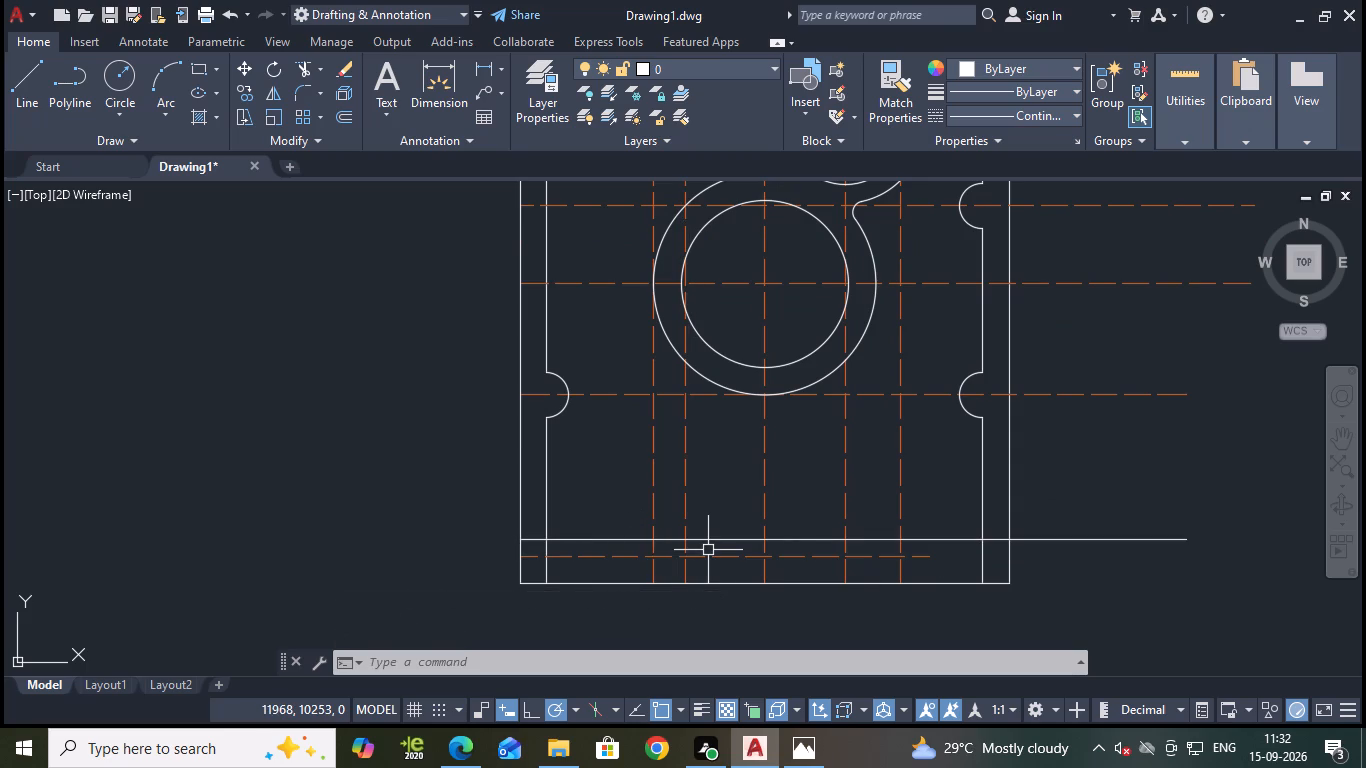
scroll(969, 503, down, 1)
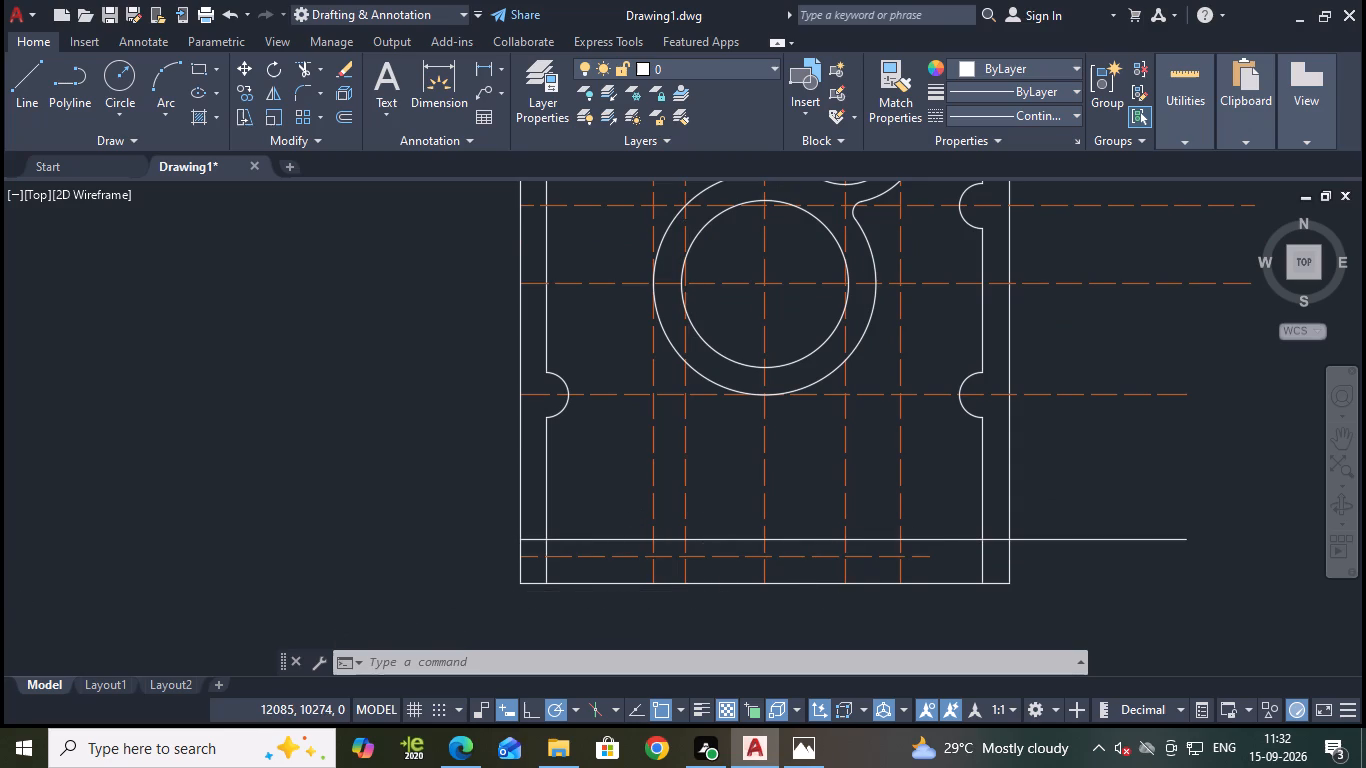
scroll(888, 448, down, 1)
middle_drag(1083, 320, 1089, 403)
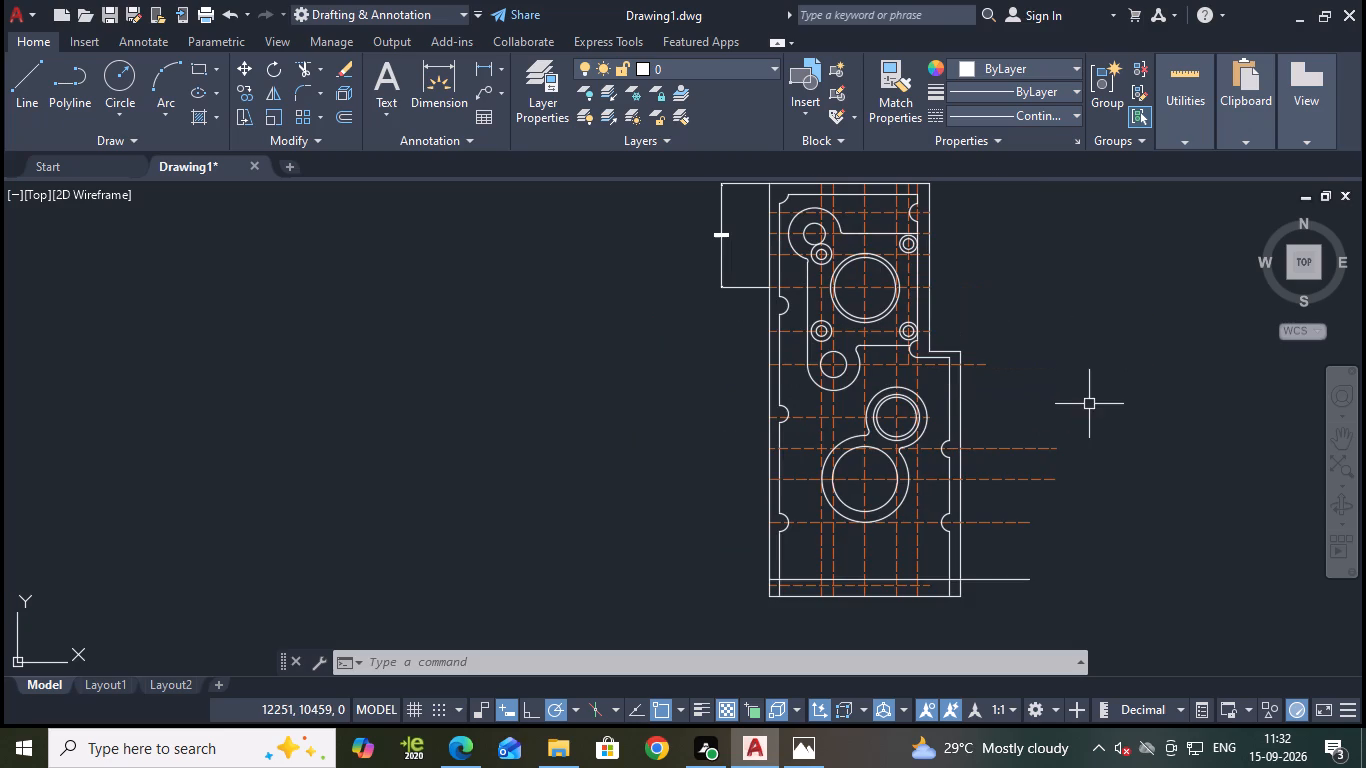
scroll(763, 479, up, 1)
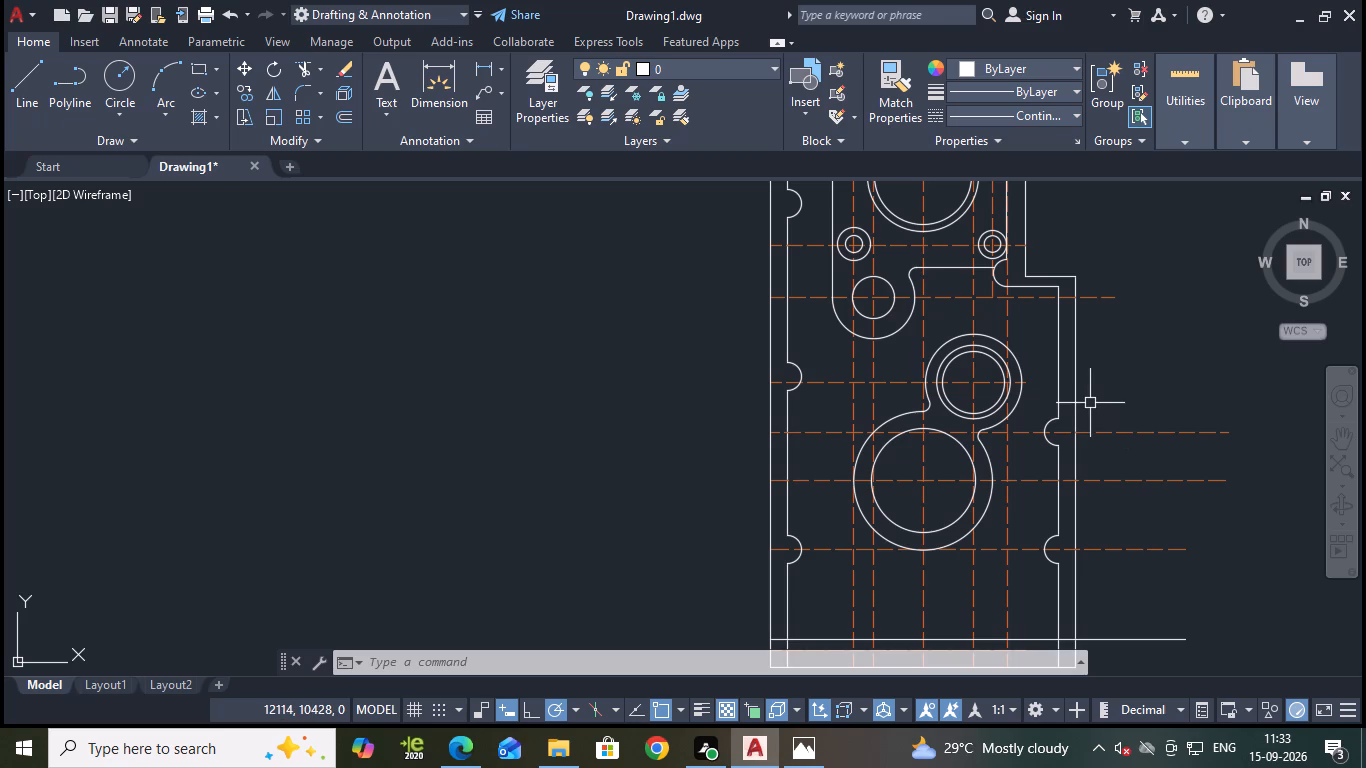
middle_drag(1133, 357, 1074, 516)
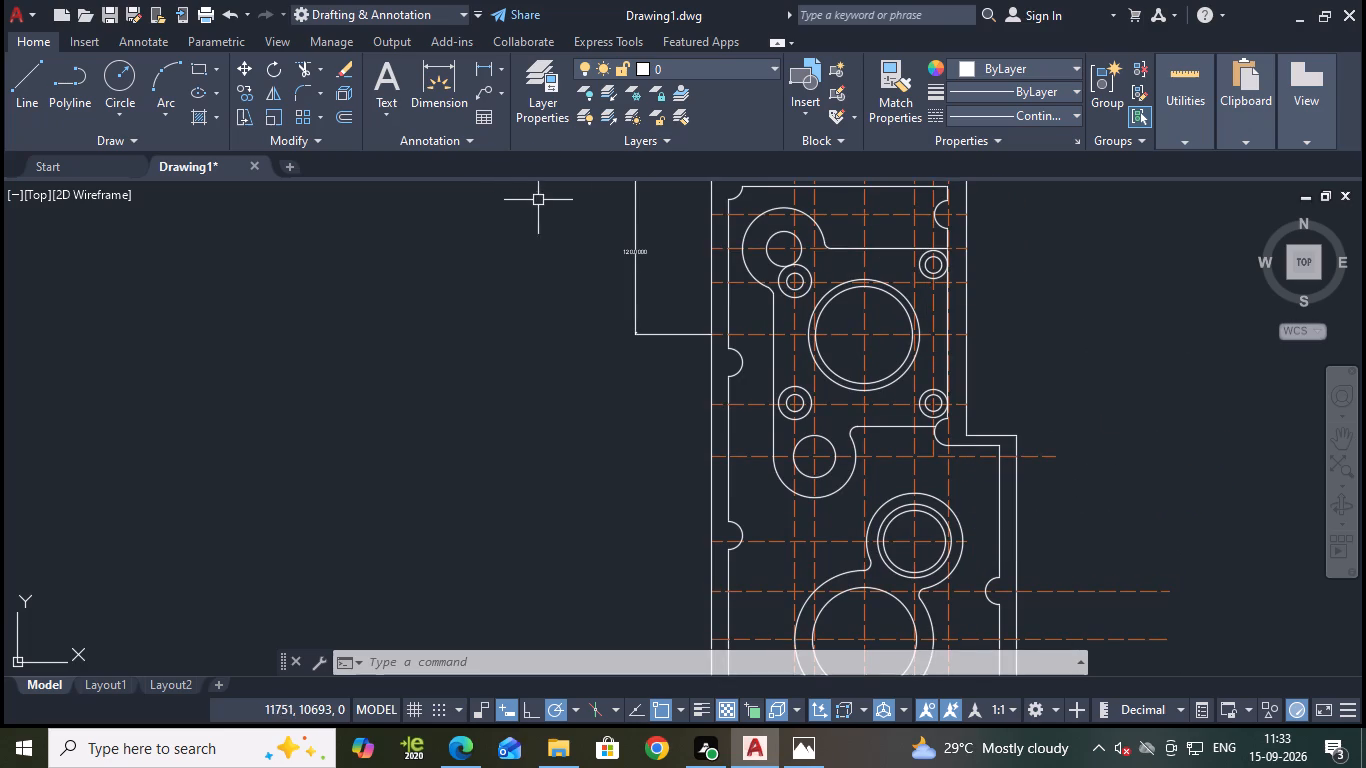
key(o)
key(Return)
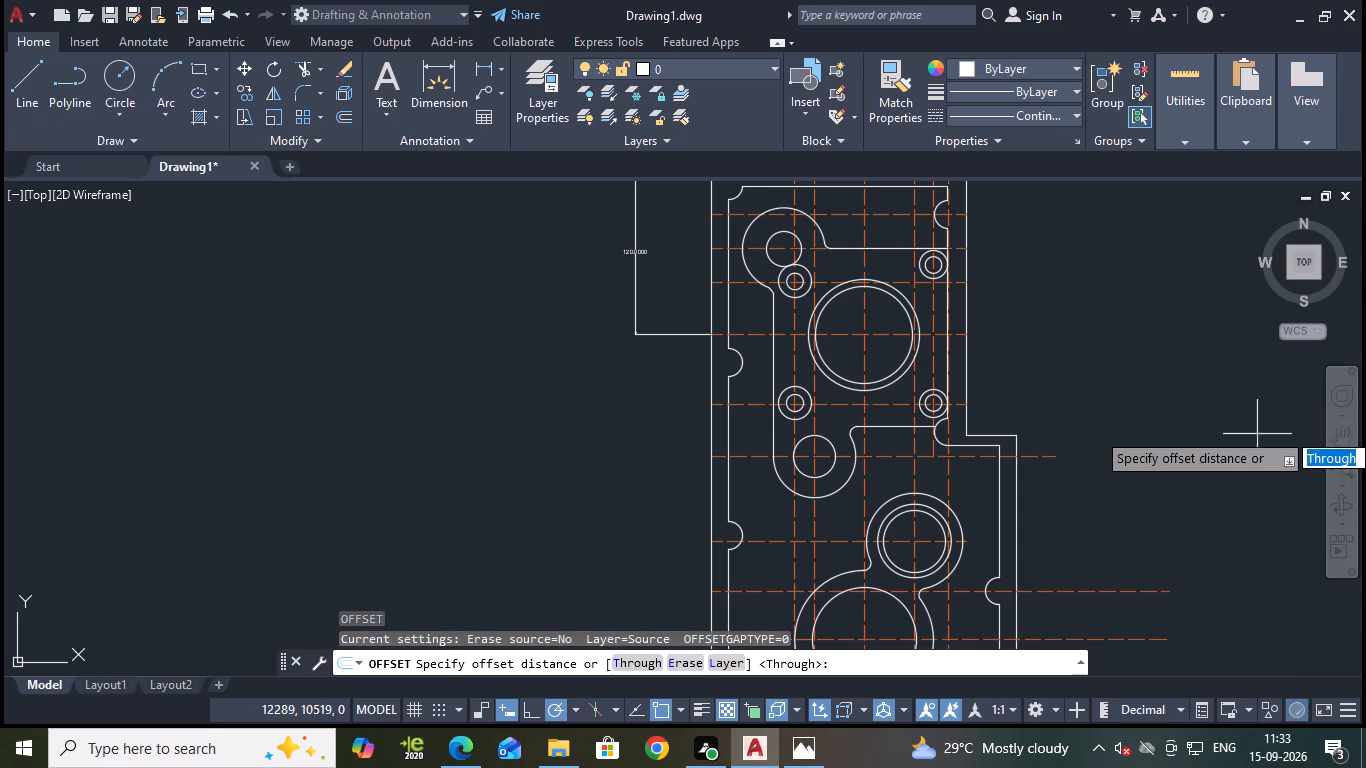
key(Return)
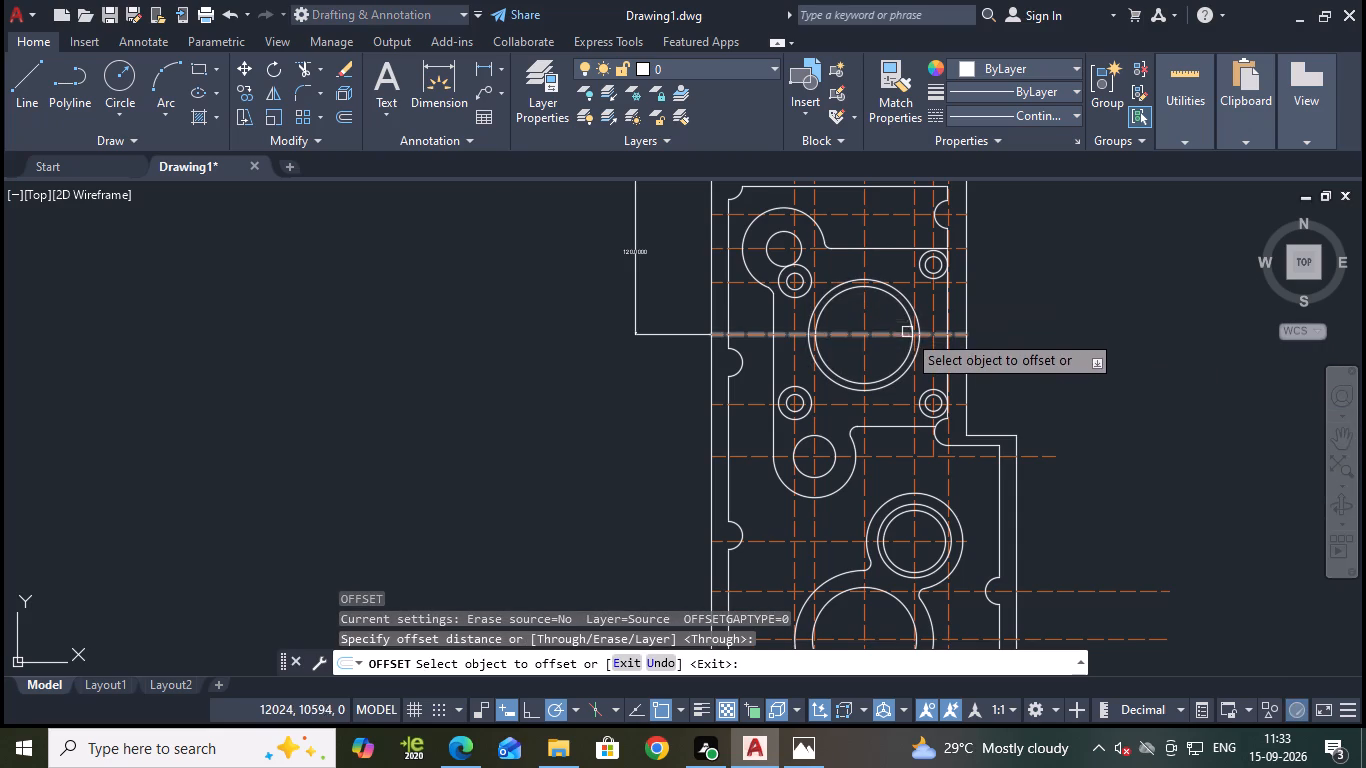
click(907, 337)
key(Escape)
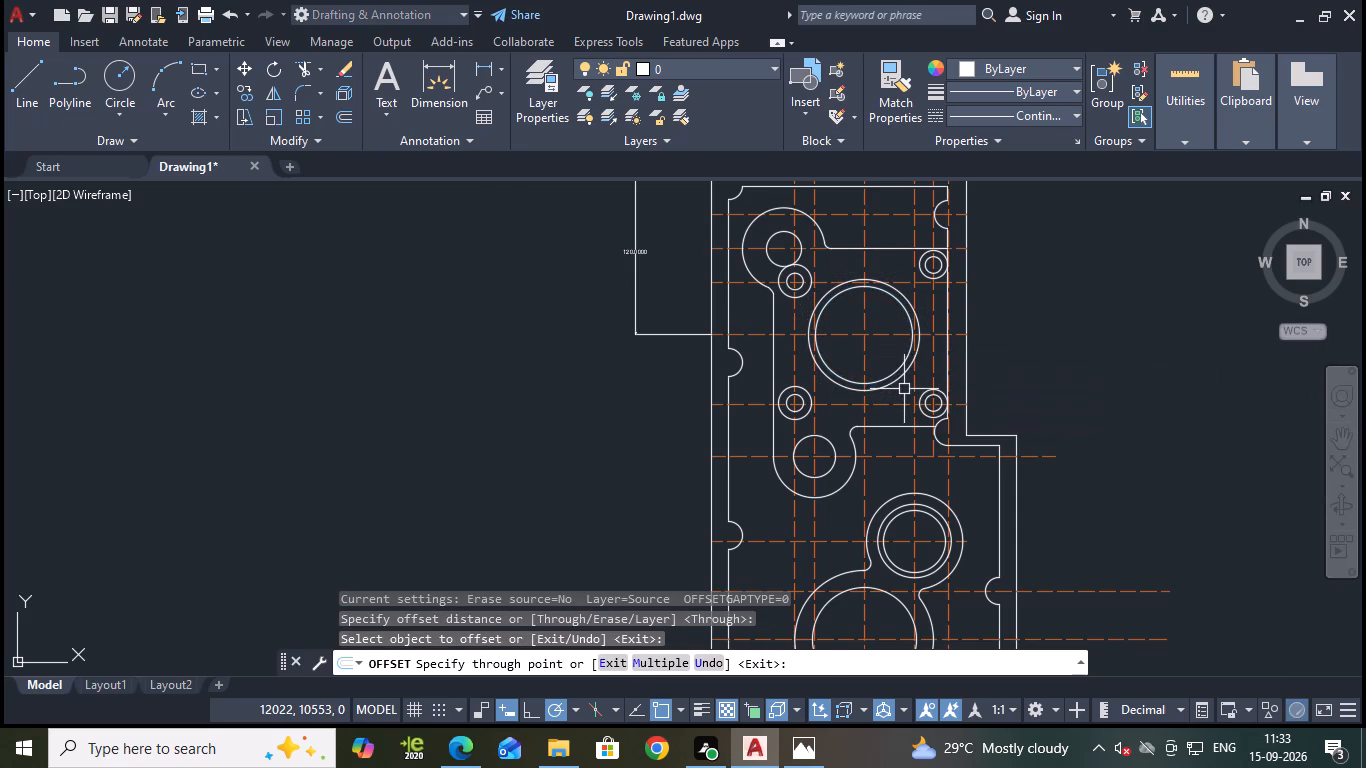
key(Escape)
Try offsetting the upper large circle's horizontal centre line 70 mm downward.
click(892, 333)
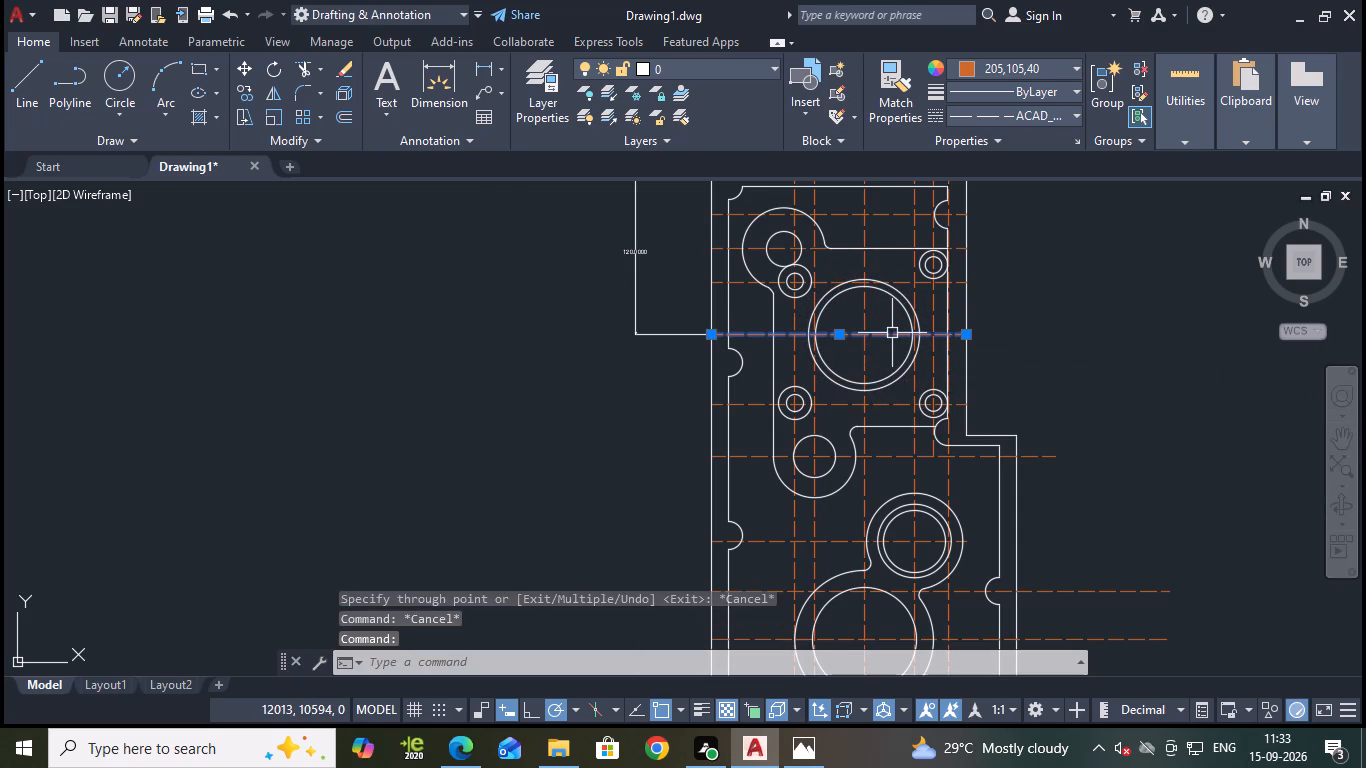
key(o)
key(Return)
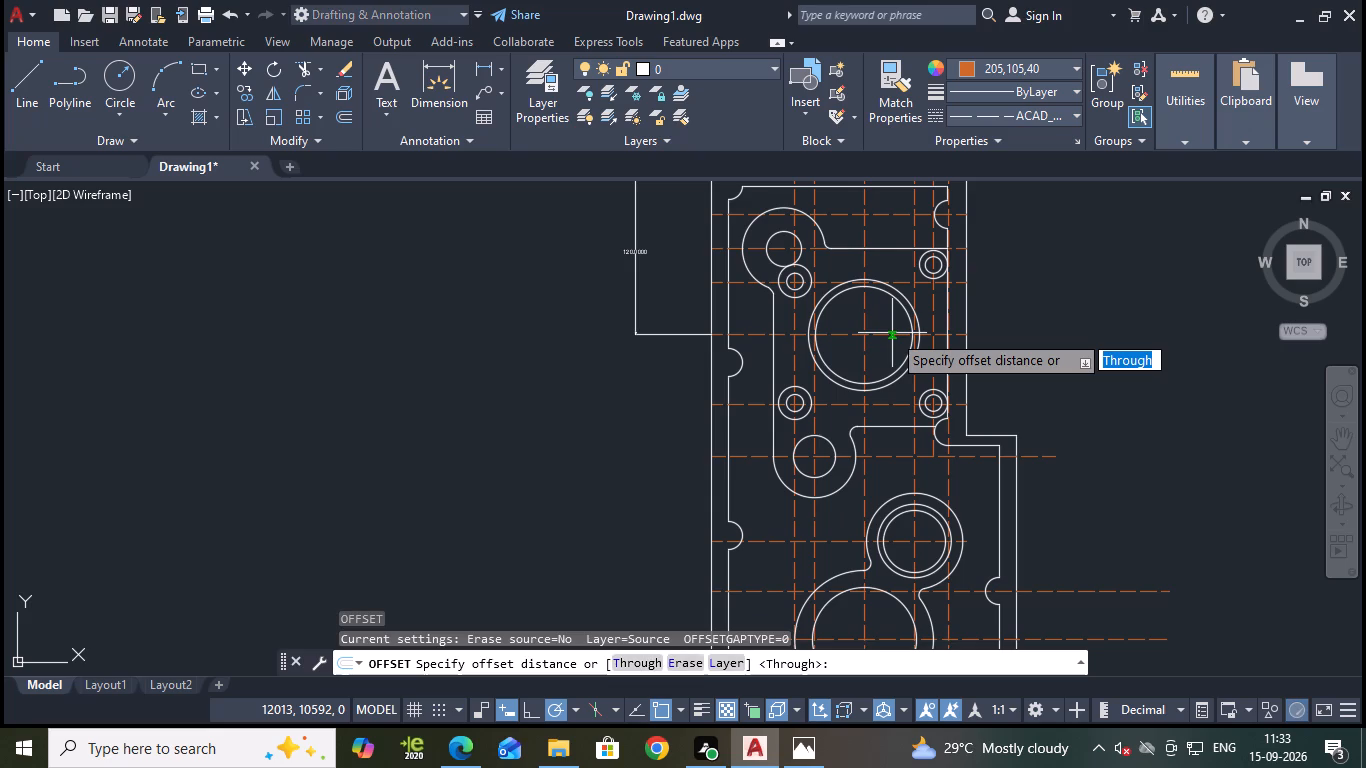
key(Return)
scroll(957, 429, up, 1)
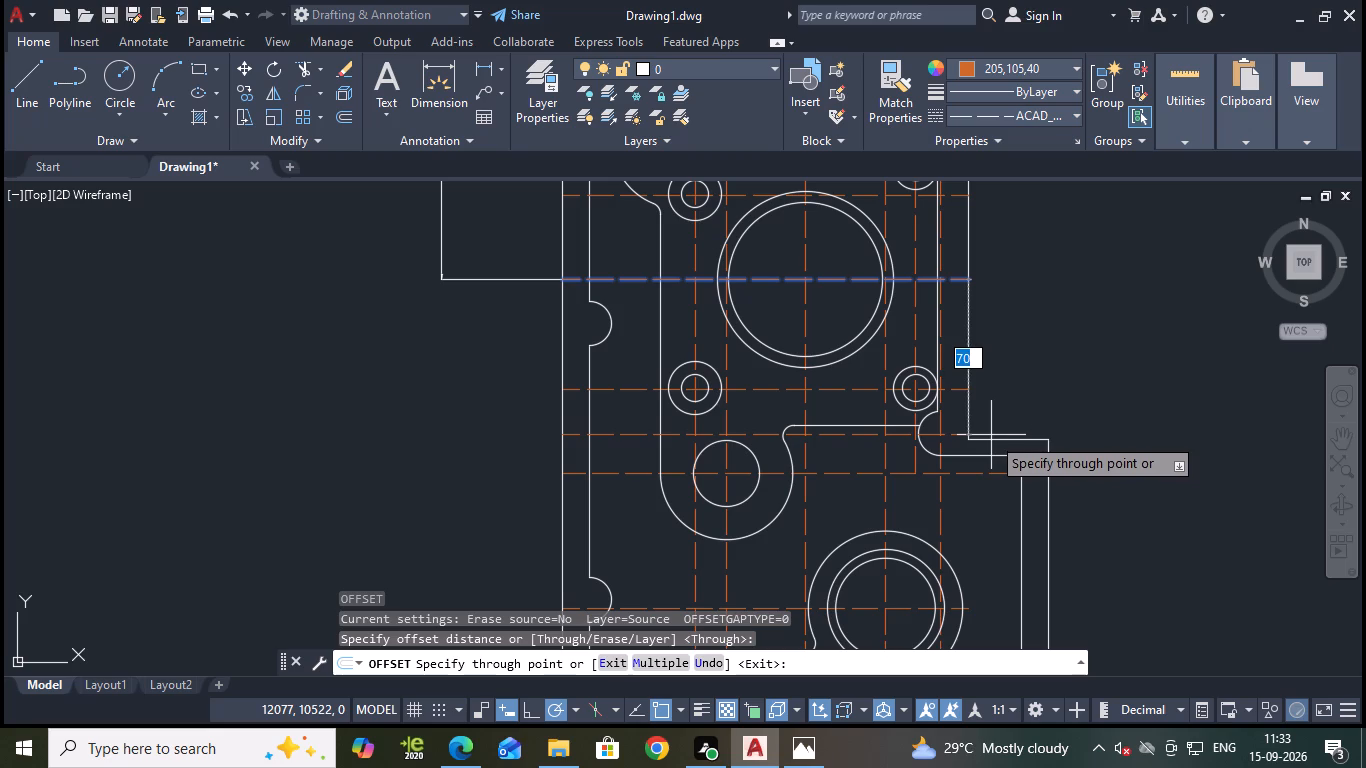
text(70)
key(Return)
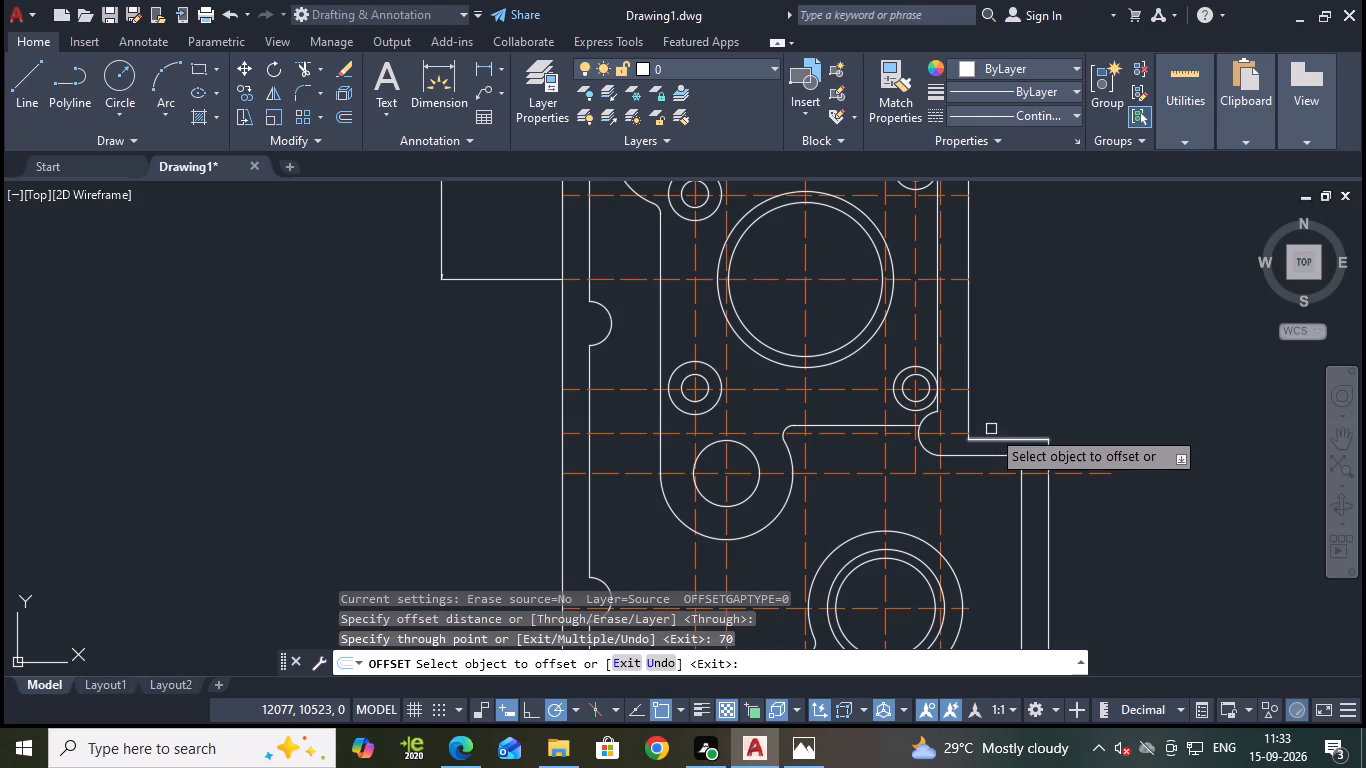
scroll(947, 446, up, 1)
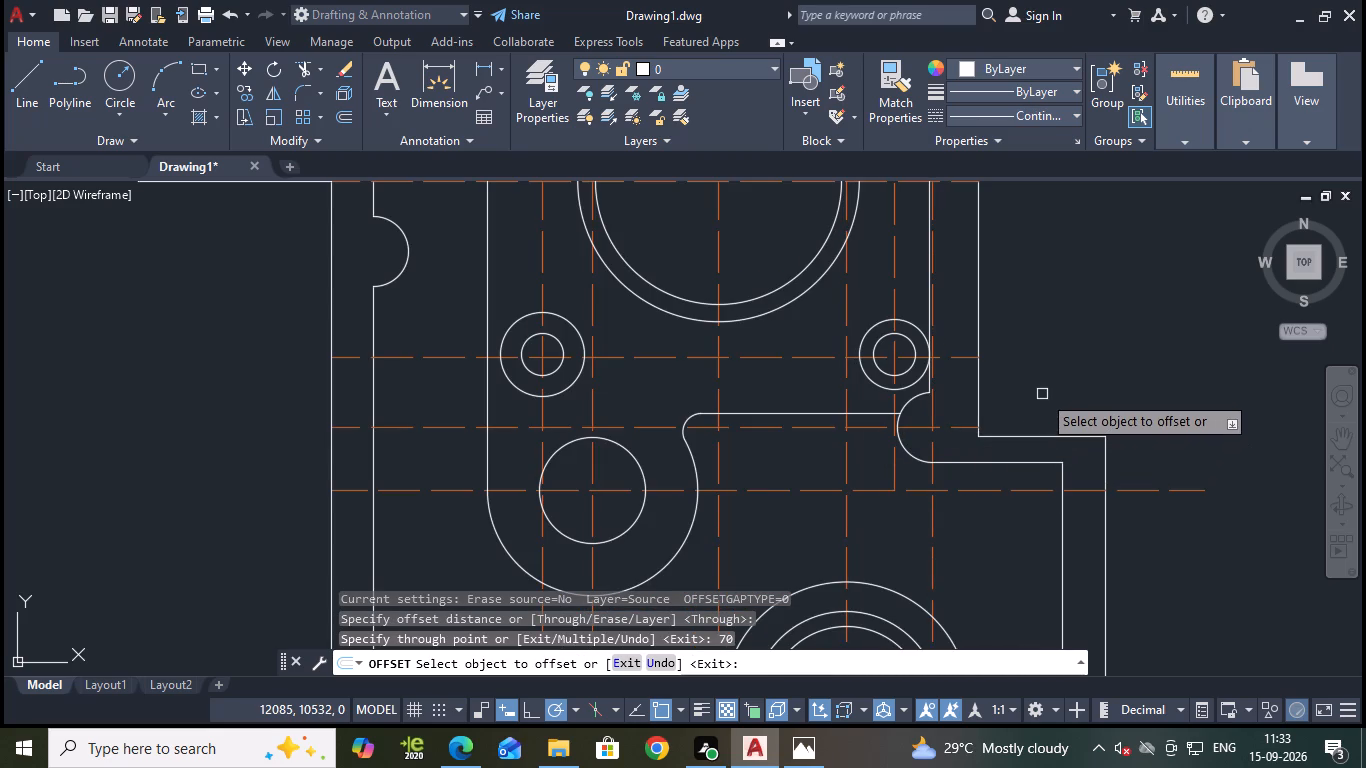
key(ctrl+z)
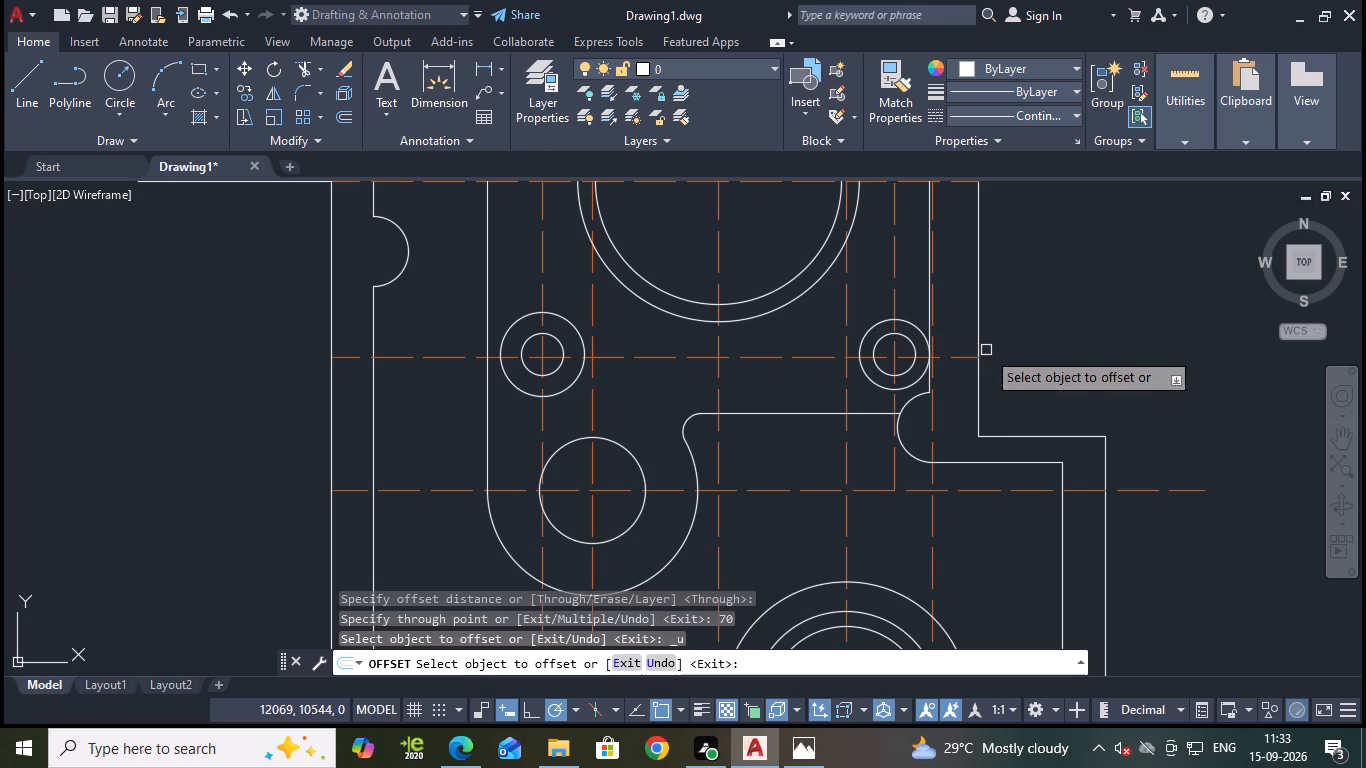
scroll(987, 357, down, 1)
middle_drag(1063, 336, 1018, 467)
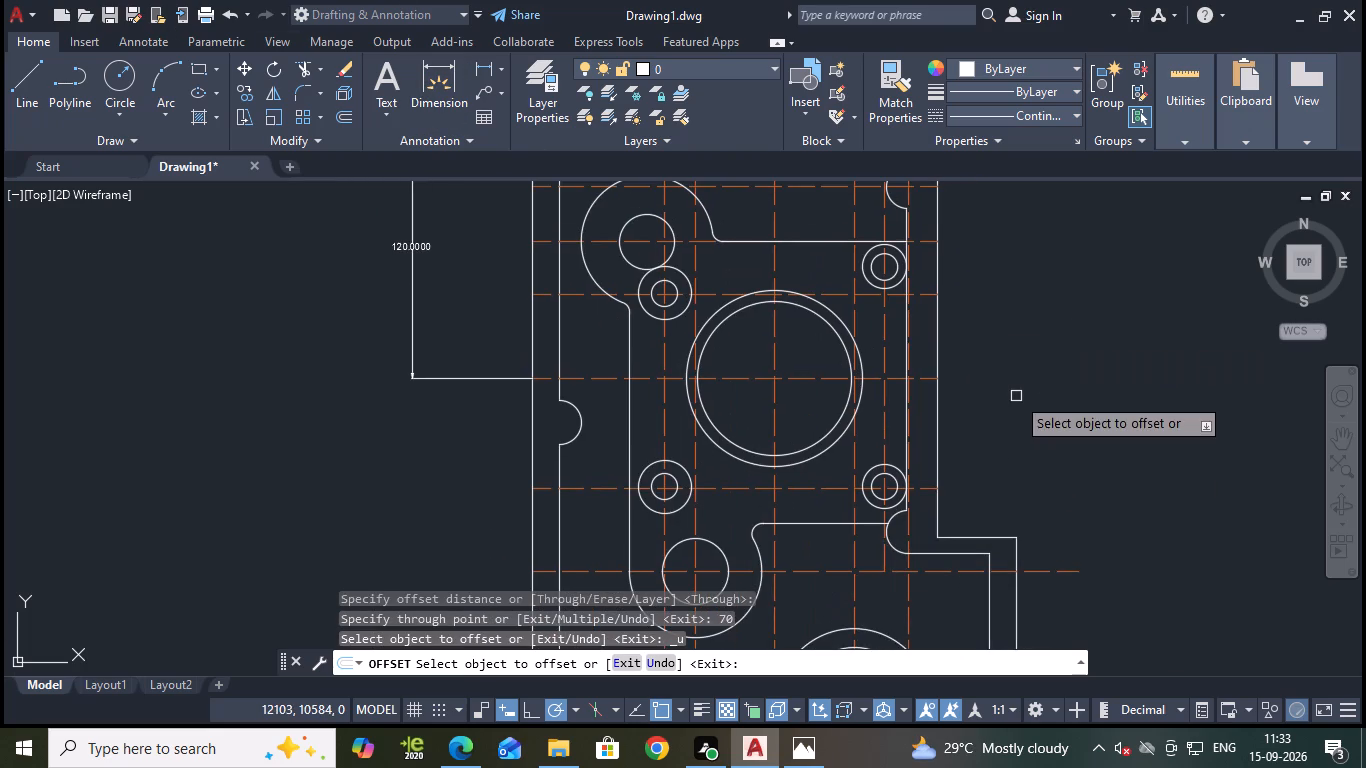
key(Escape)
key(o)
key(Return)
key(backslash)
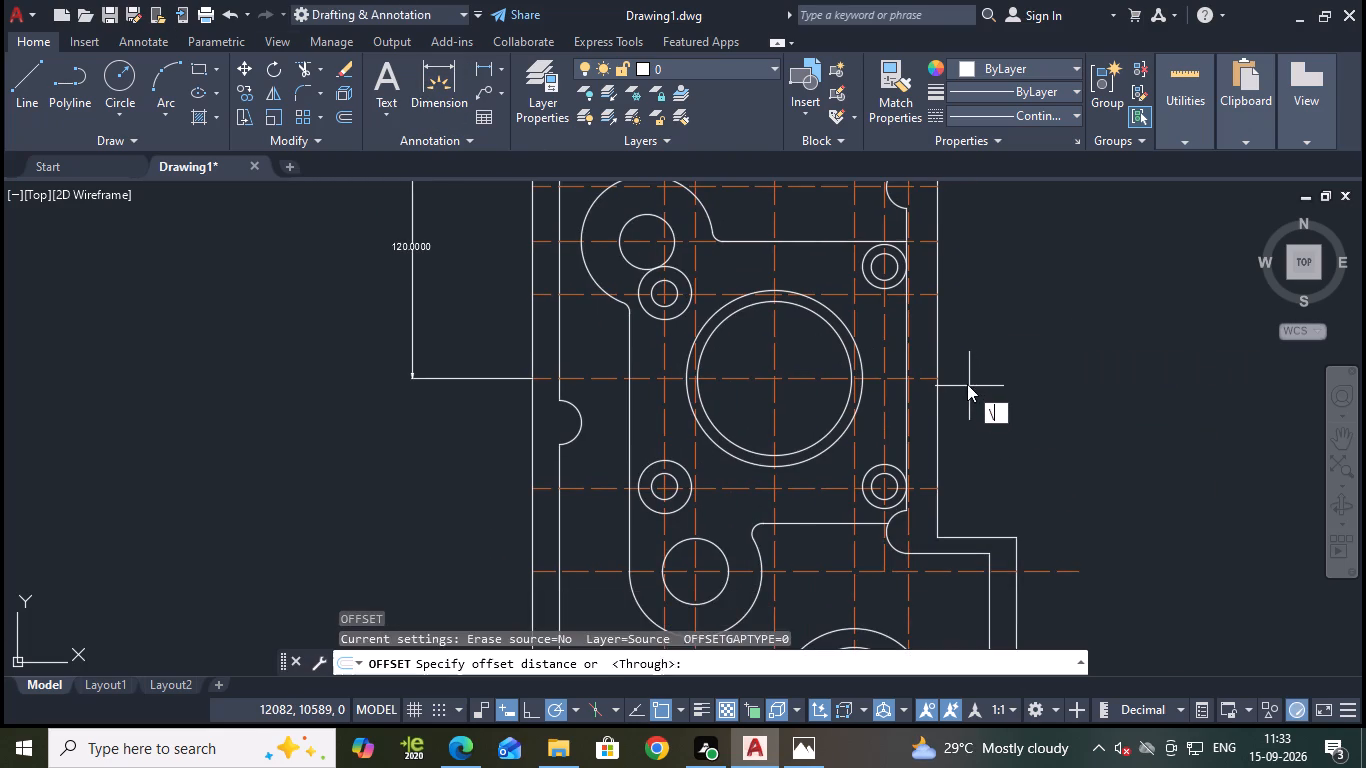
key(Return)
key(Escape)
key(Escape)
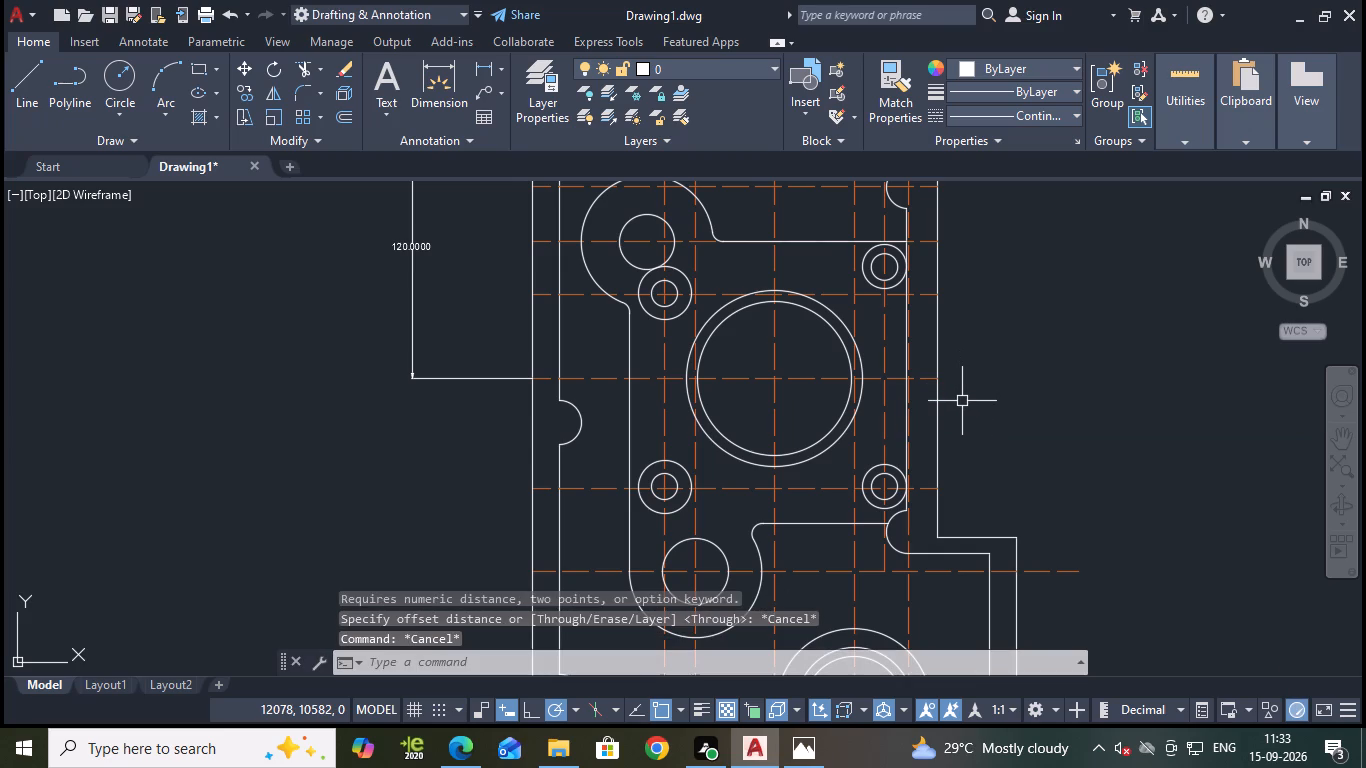
Offset the upper large circle's horizontal centre line 70 mm downward using the Through option.
key(o)
key(Return)
key(Return)
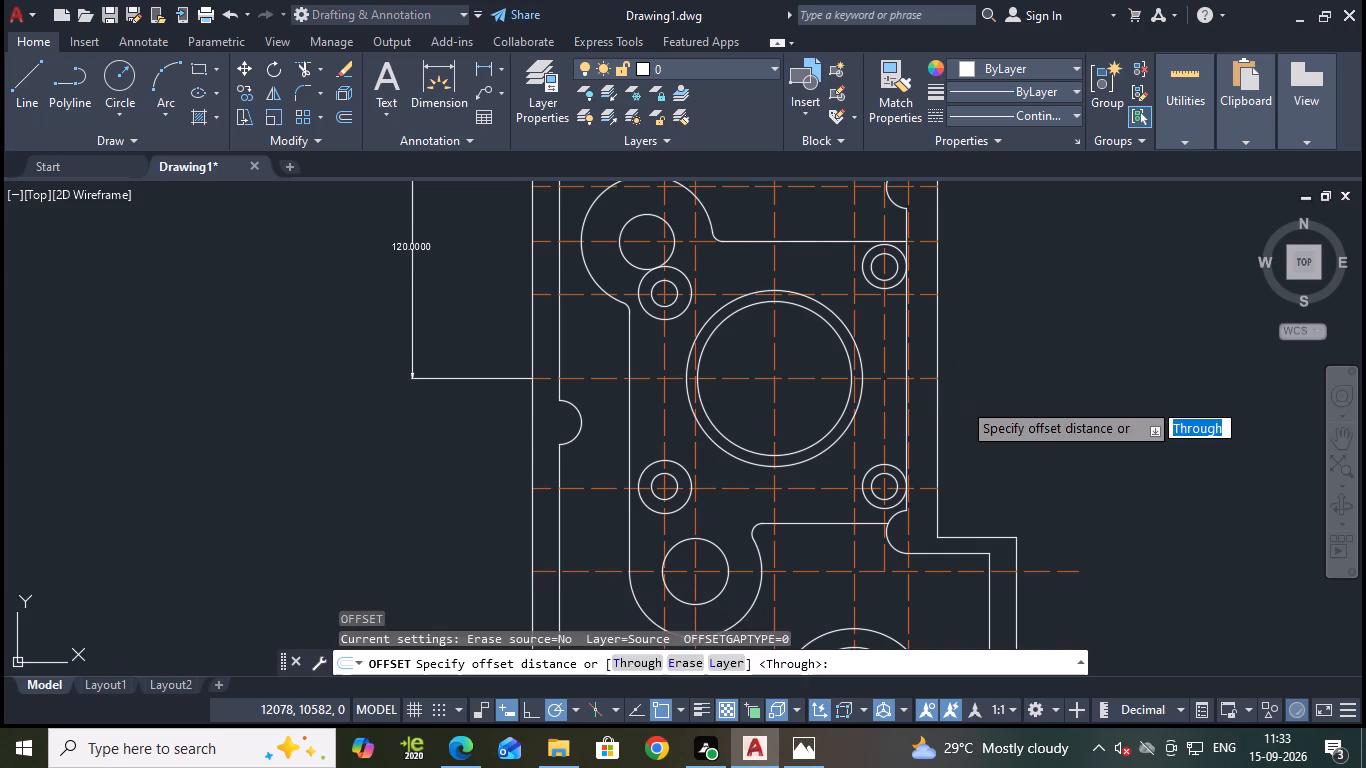
click(926, 375)
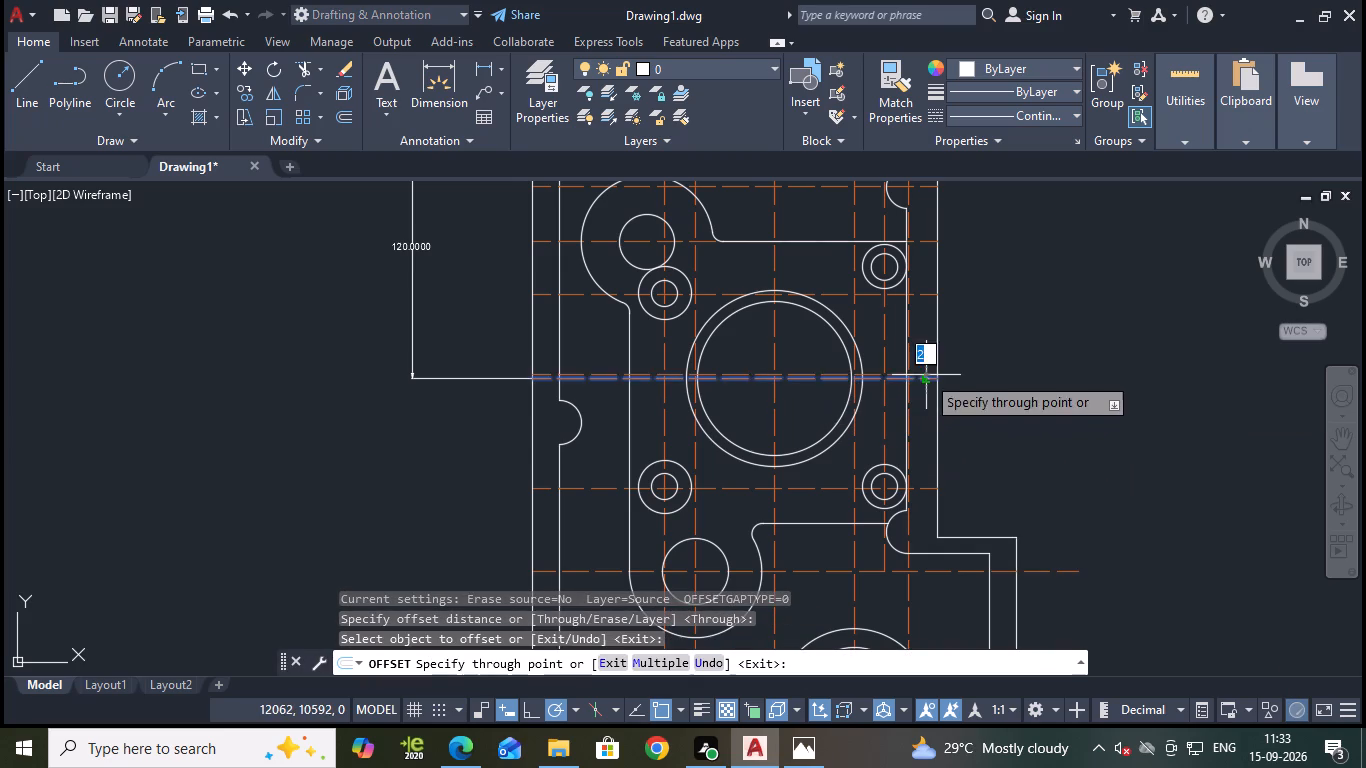
scroll(923, 538, up, 1)
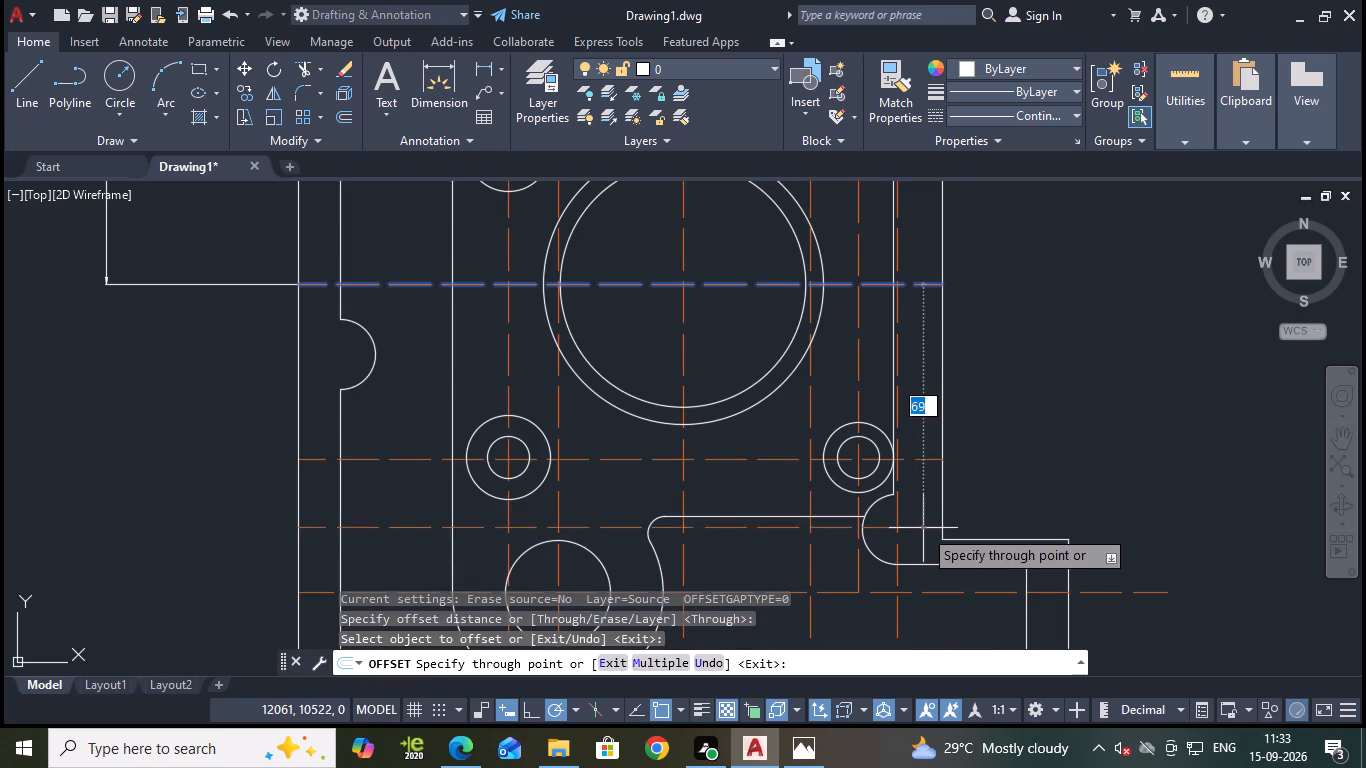
key(7)
key(0)
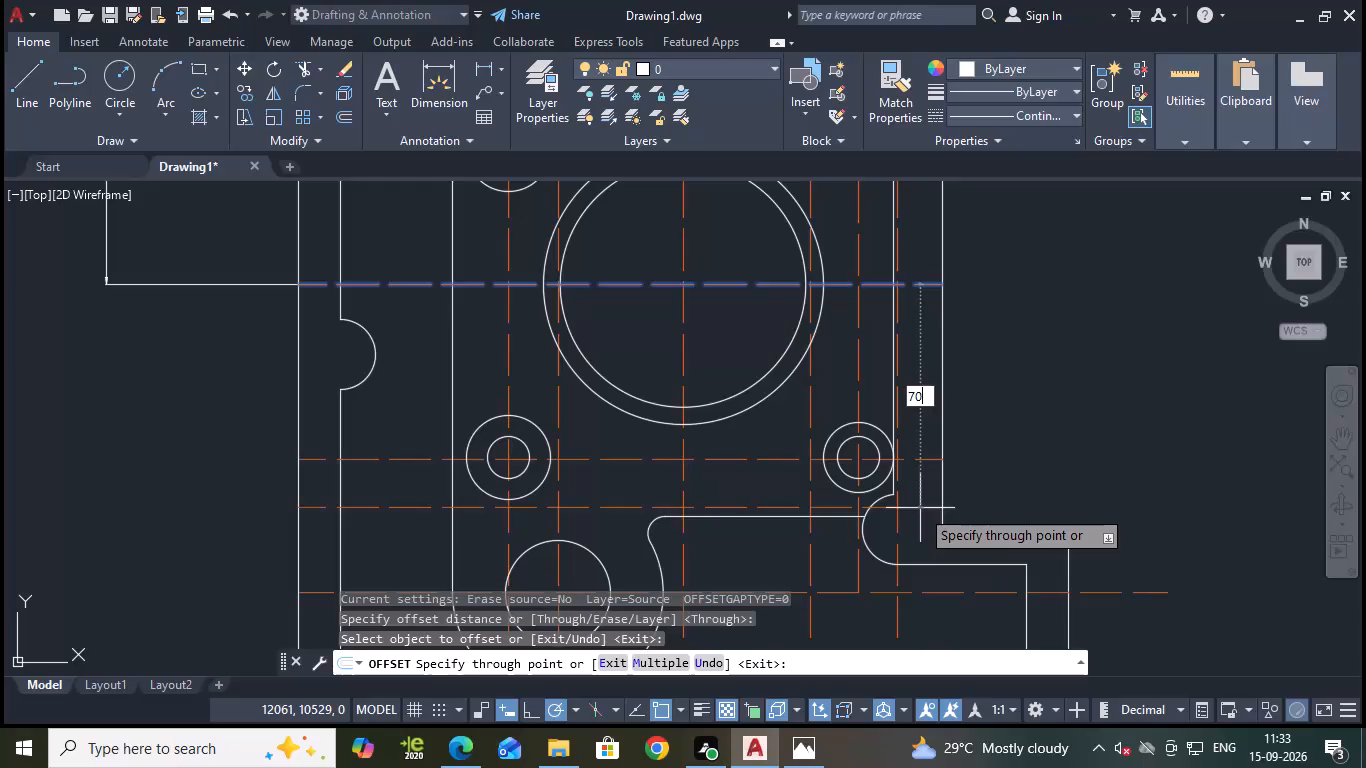
key(Return)
scroll(1037, 515, up, 1)
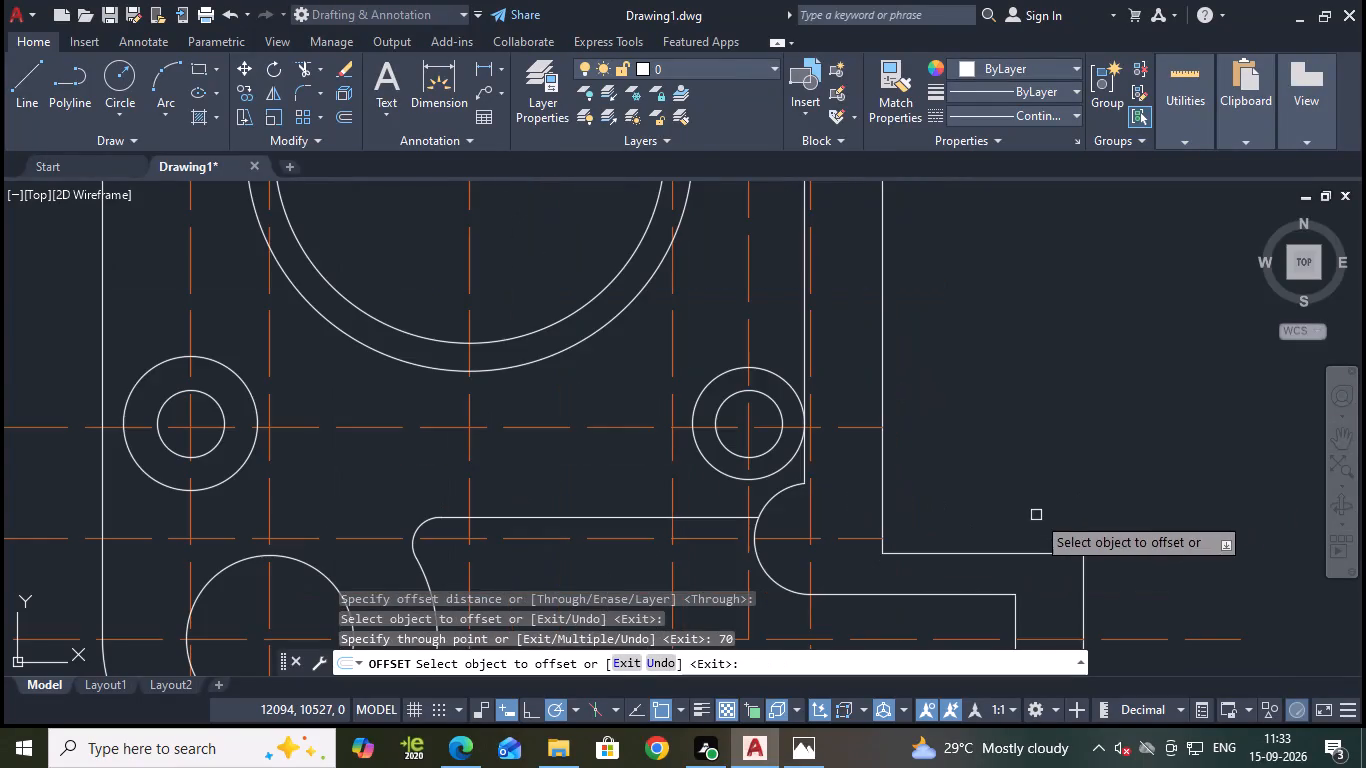
middle_drag(1028, 503, 961, 340)
middle_click(958, 334)
key(Escape)
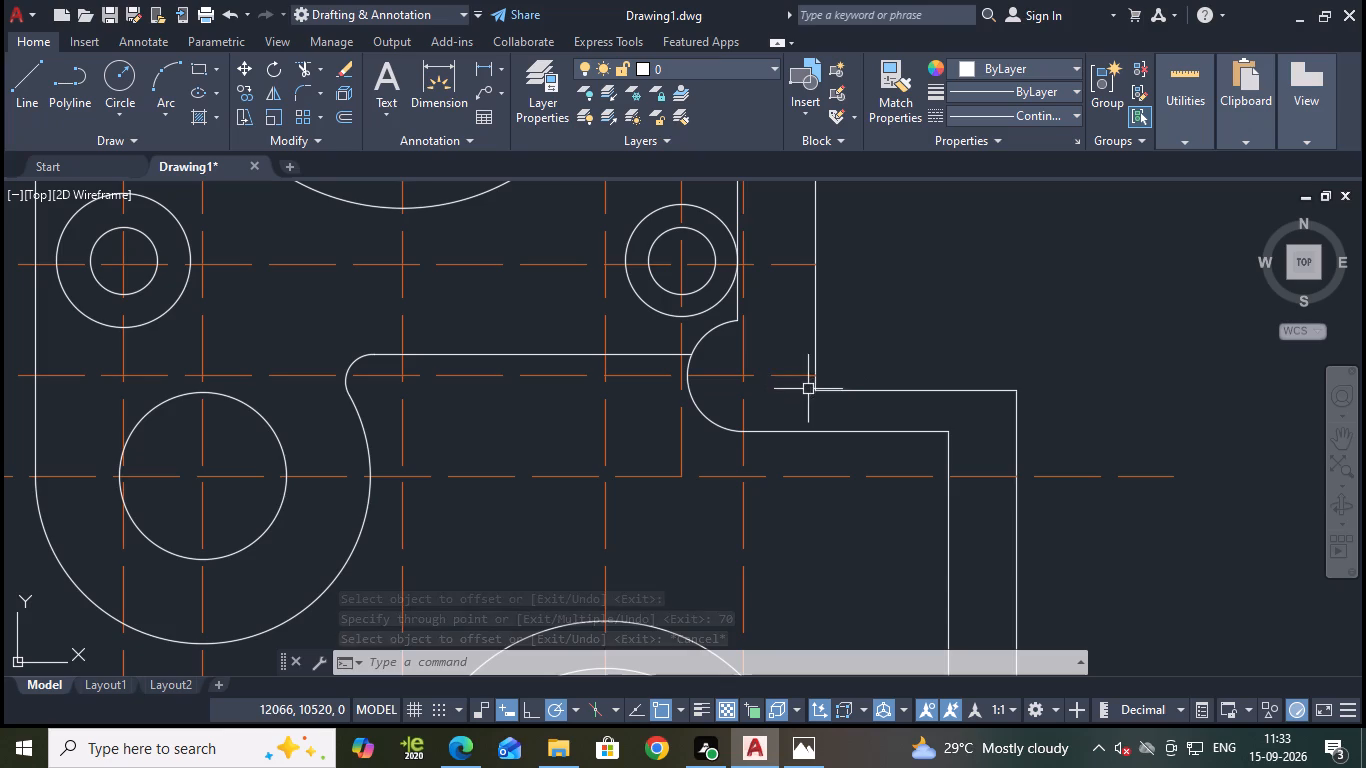
Trim the upper outer vertical line's stub below the new offset line and remove the old horizontal step edge.
scroll(790, 389, up, 1)
scroll(889, 408, up, 1)
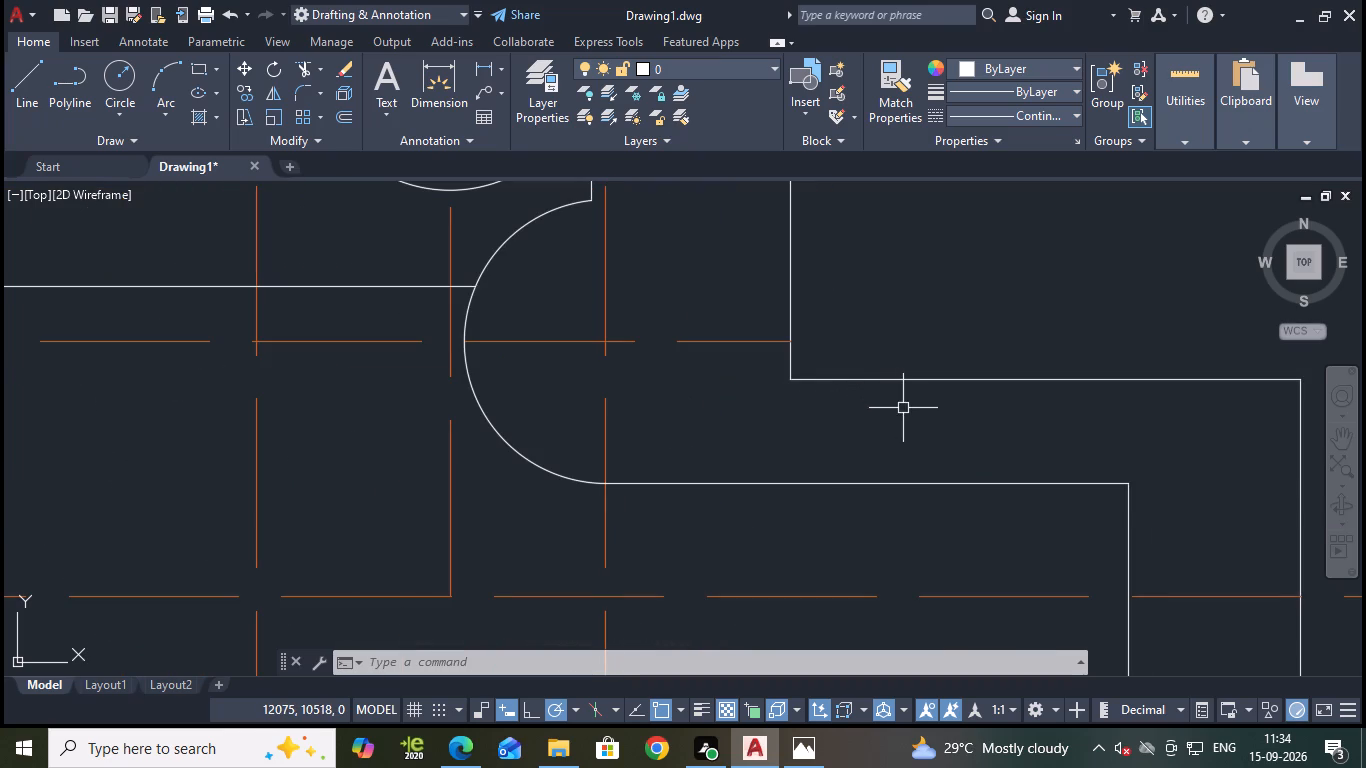
text(tr)
key(Return)
click(793, 357)
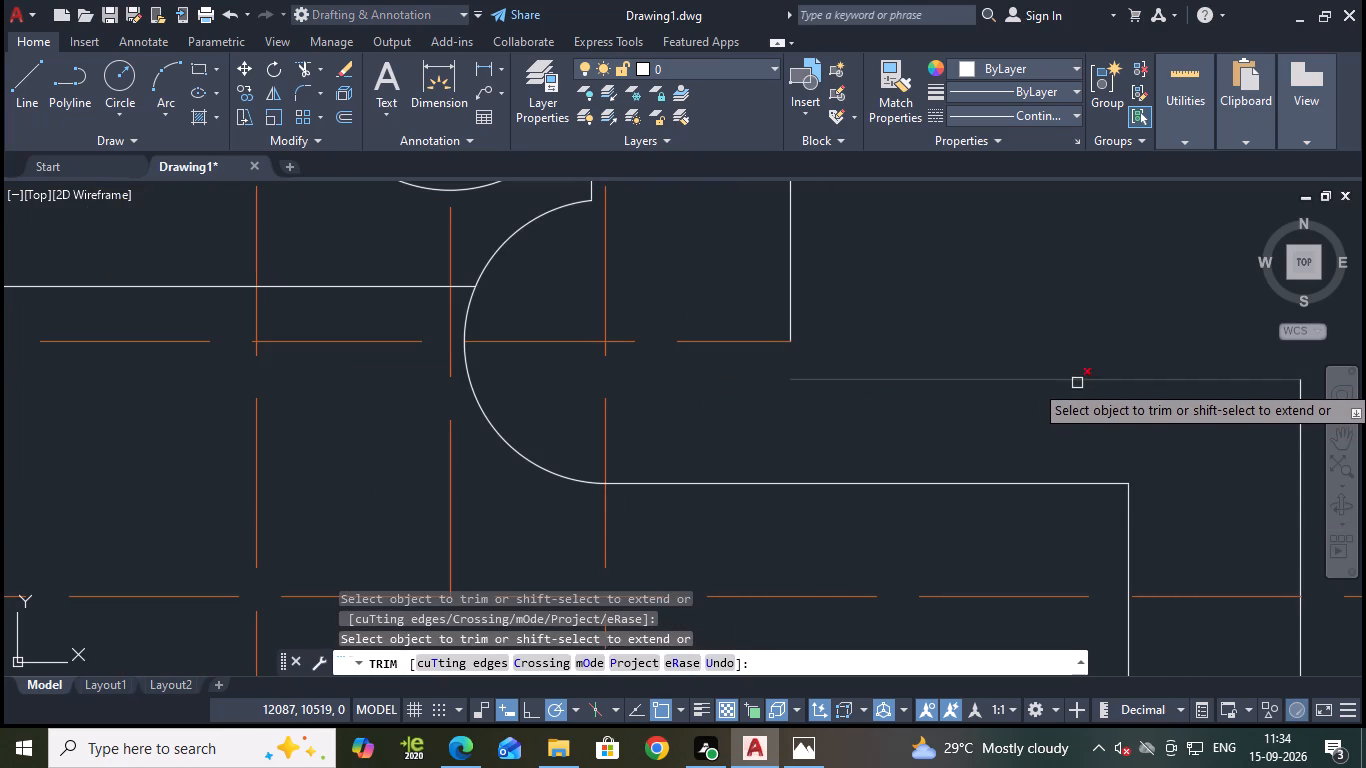
click(1076, 382)
key(Escape)
Stretch the new offset line's outer end horizontally past the lower outer vertical line of the step.
click(761, 339)
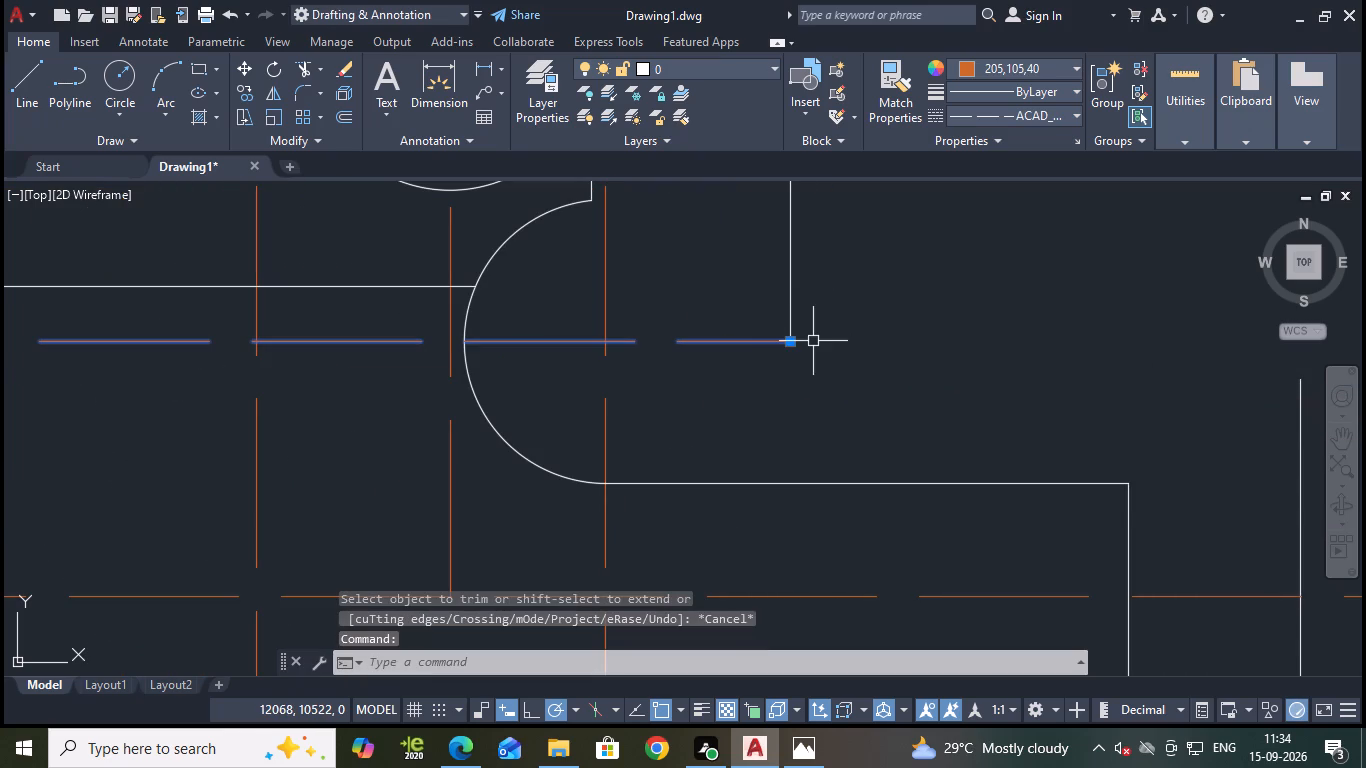
click(790, 344)
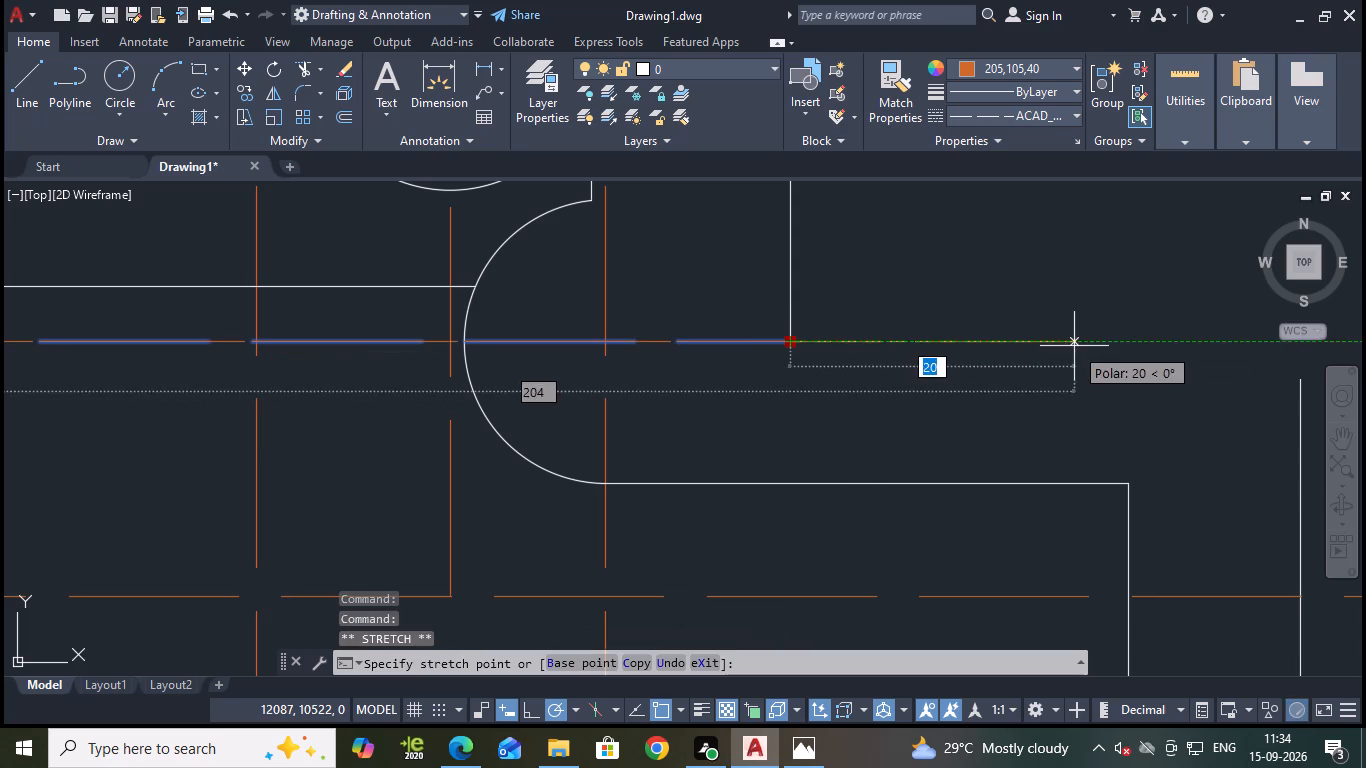
scroll(1200, 328, down, 1)
middle_drag(1195, 334, 855, 342)
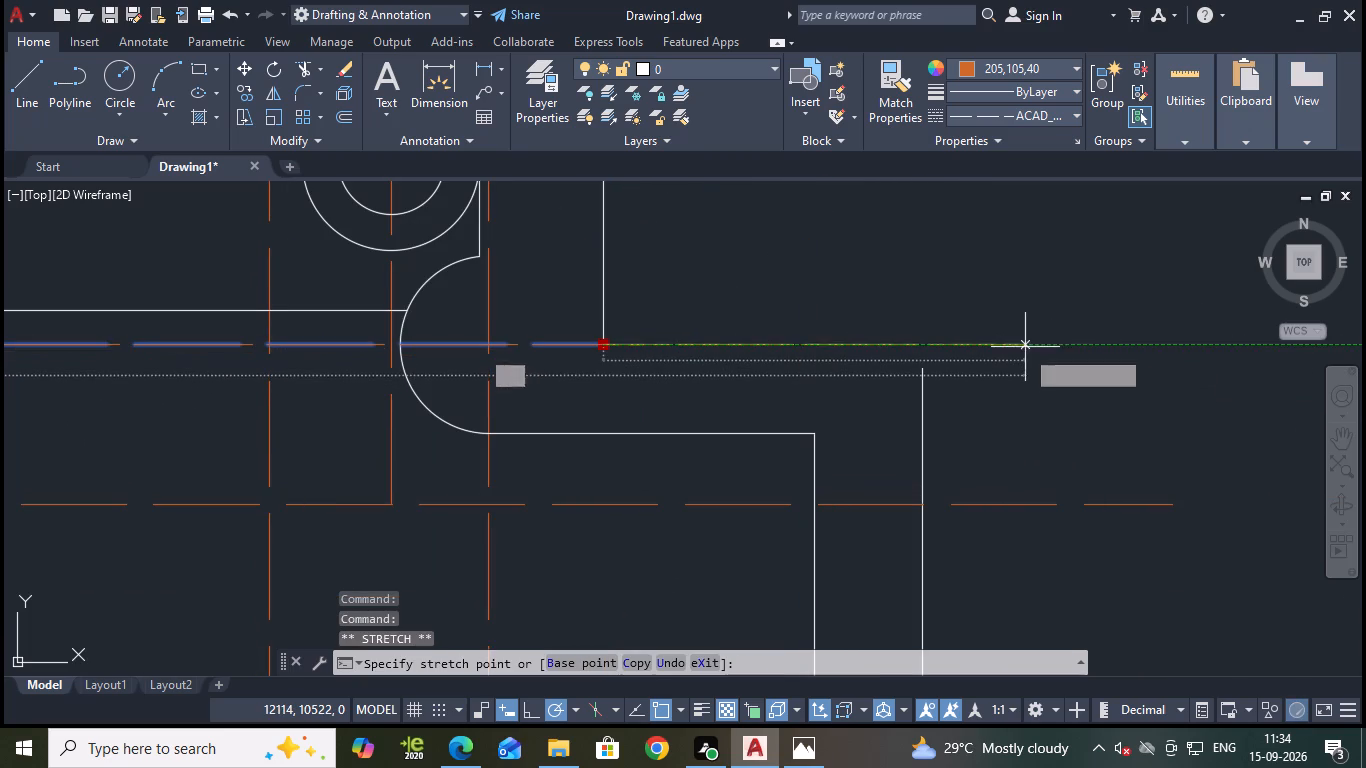
click(1025, 346)
key(Escape)
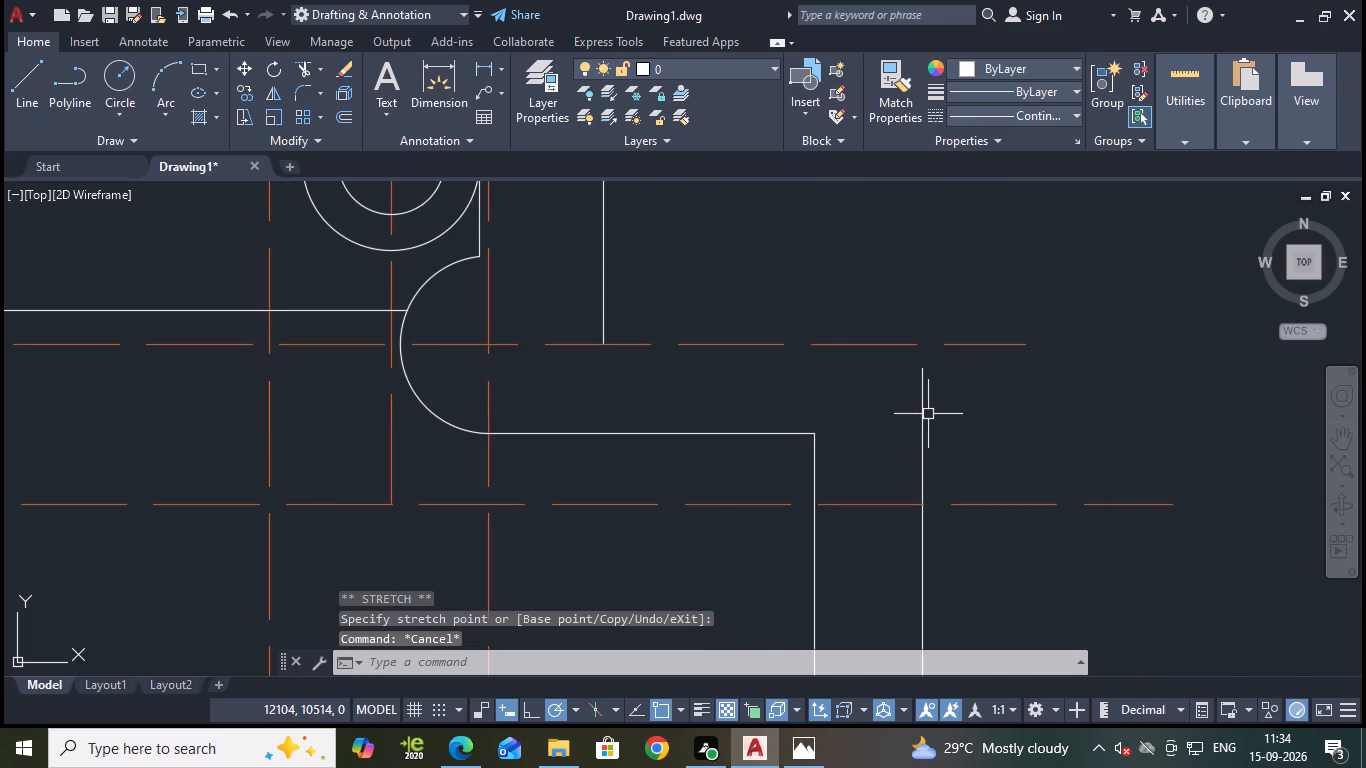
Stretch the lower outer vertical line's top end upward past the new offset line.
click(920, 377)
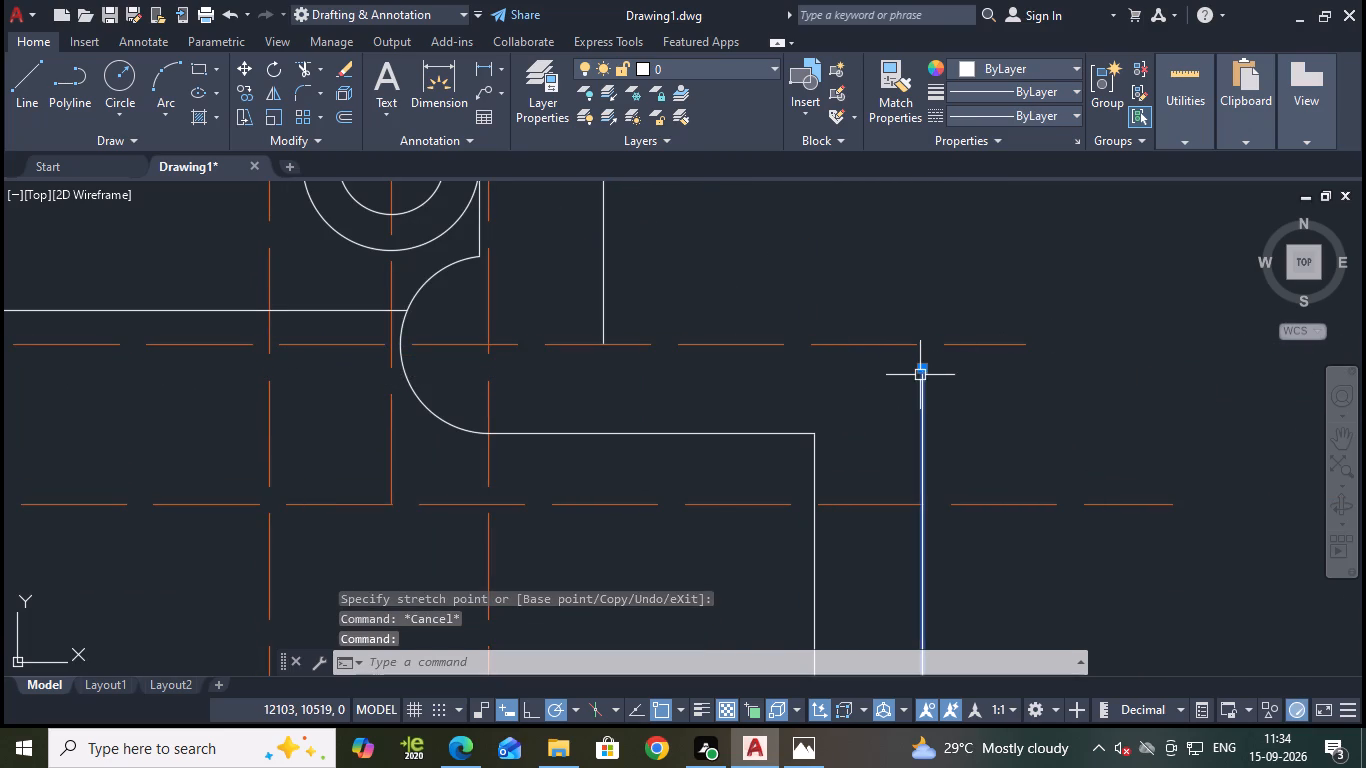
click(920, 367)
click(922, 260)
key(Escape)
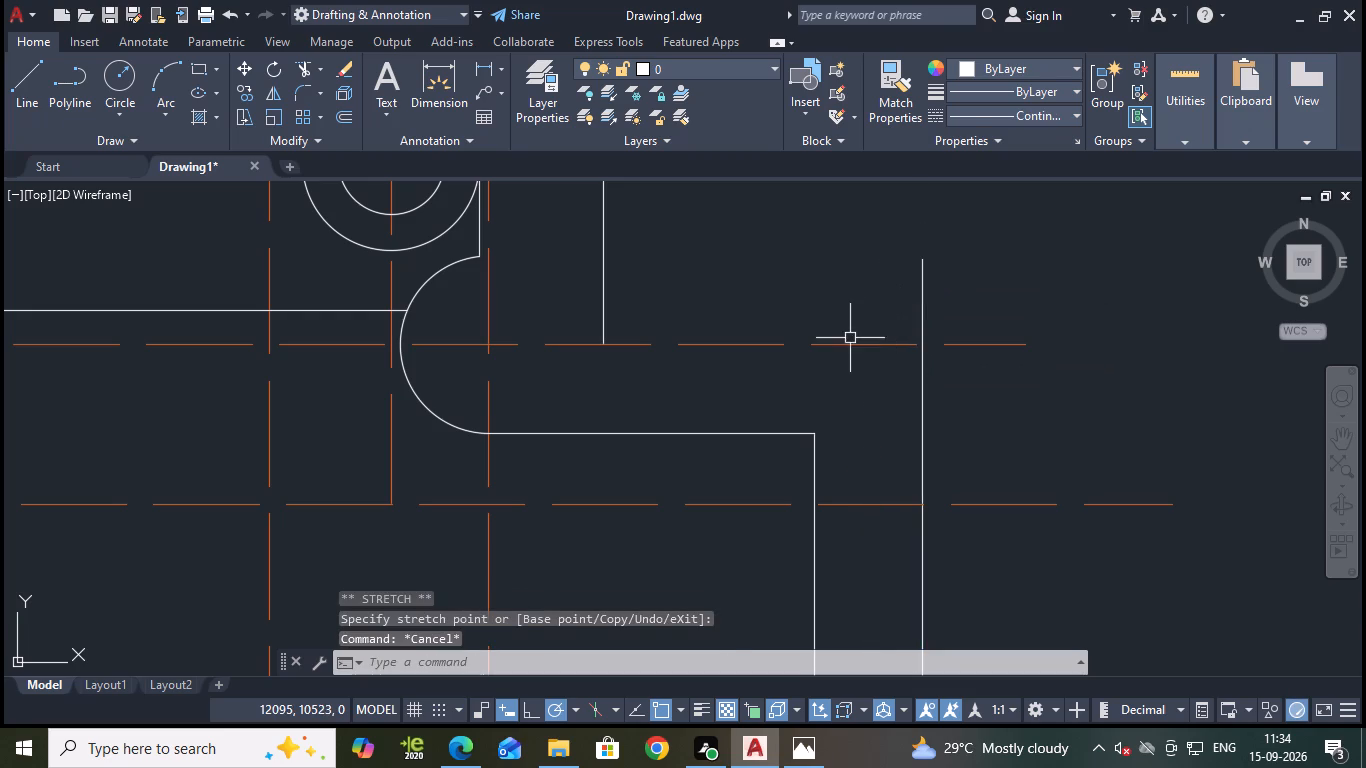
Set the extended offset line's colour and linetype to ByLayer.
click(834, 347)
click(1015, 61)
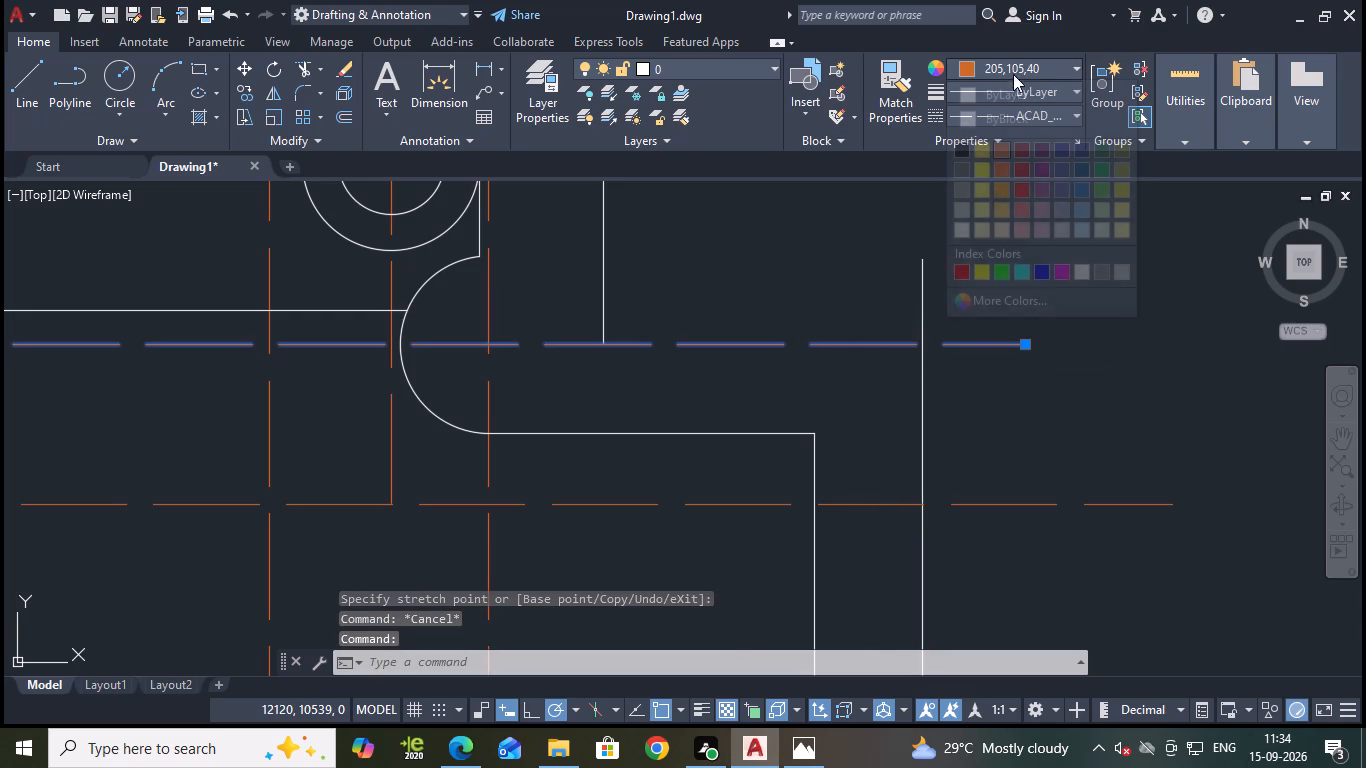
click(986, 92)
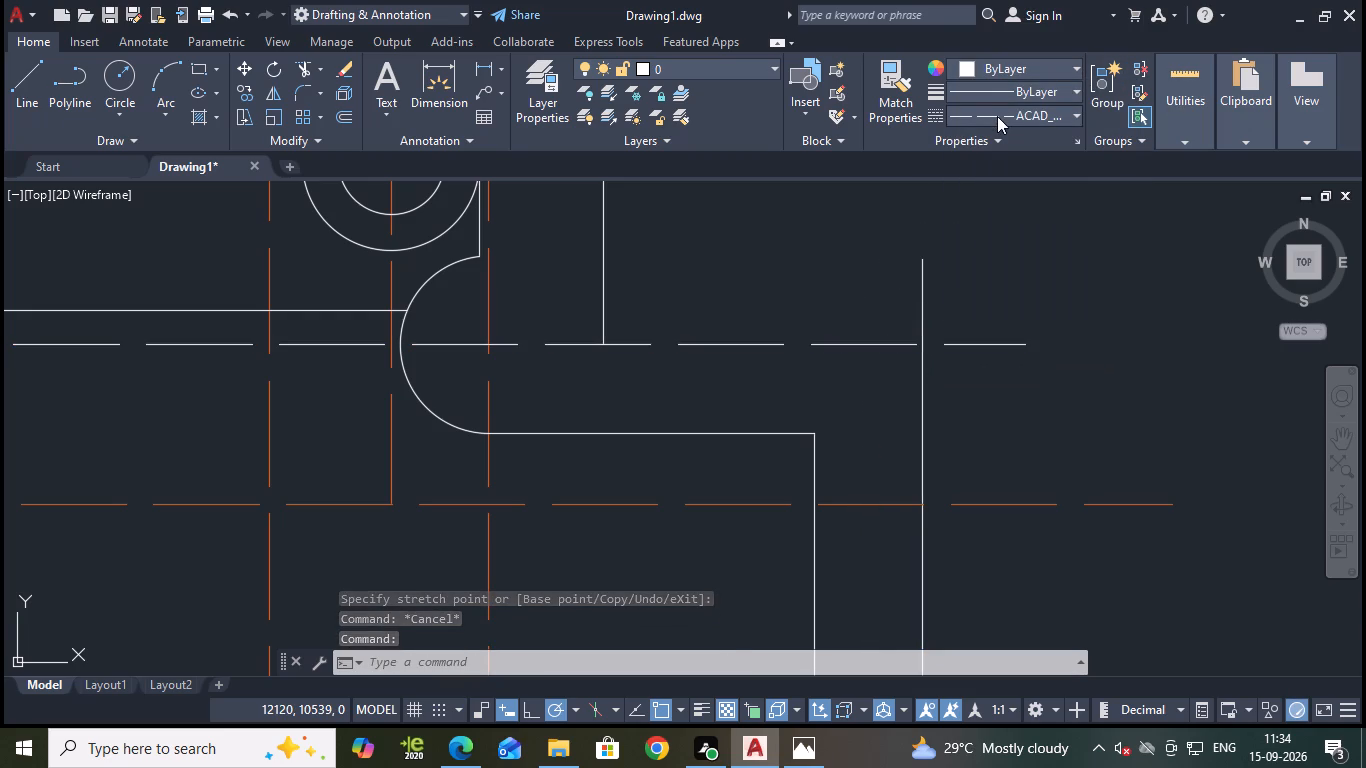
click(997, 116)
click(992, 135)
key(Escape)
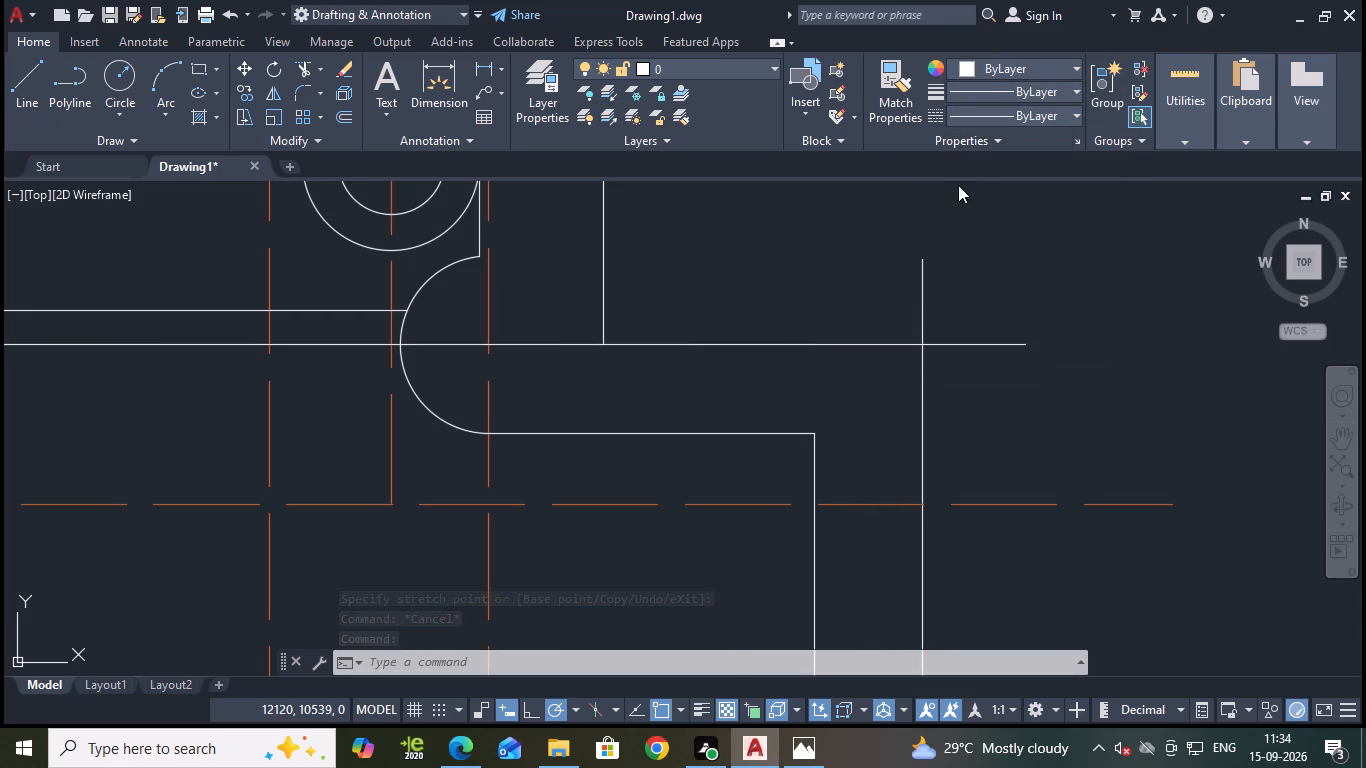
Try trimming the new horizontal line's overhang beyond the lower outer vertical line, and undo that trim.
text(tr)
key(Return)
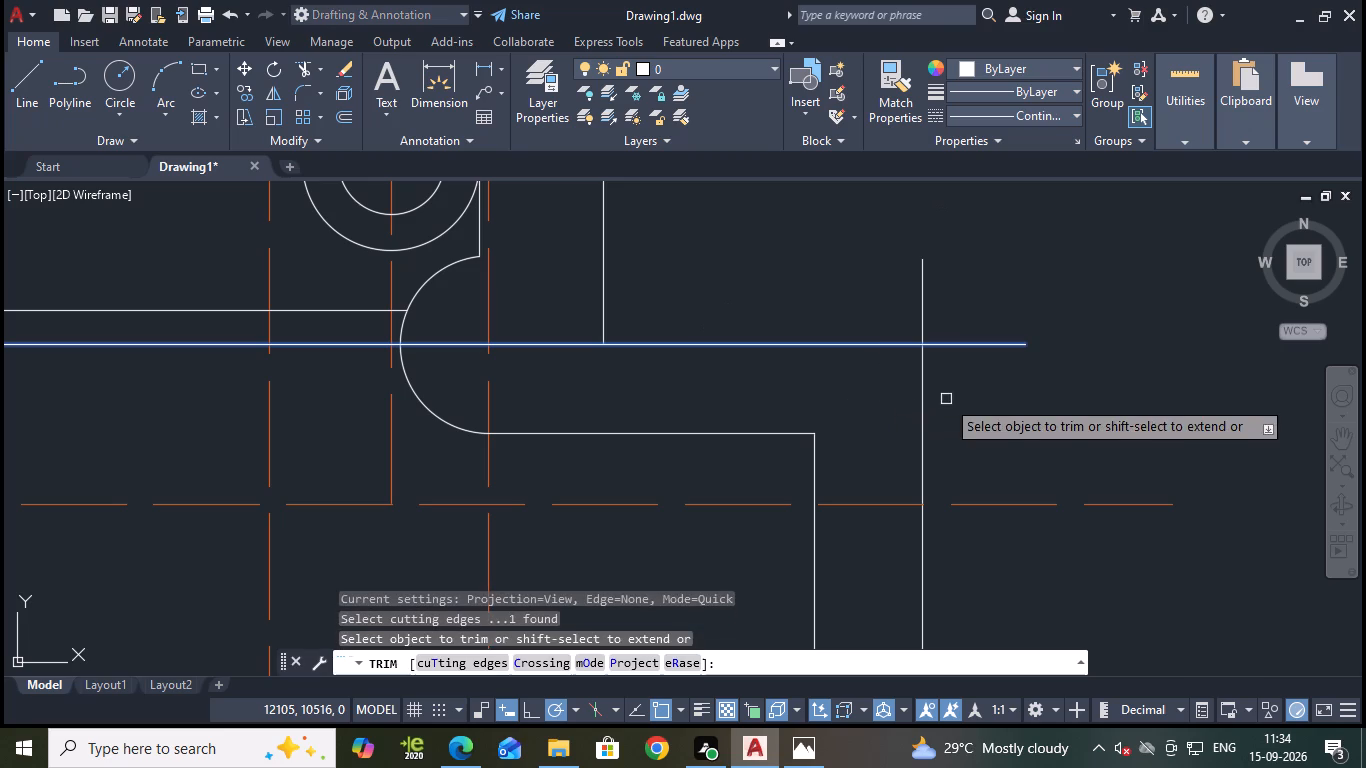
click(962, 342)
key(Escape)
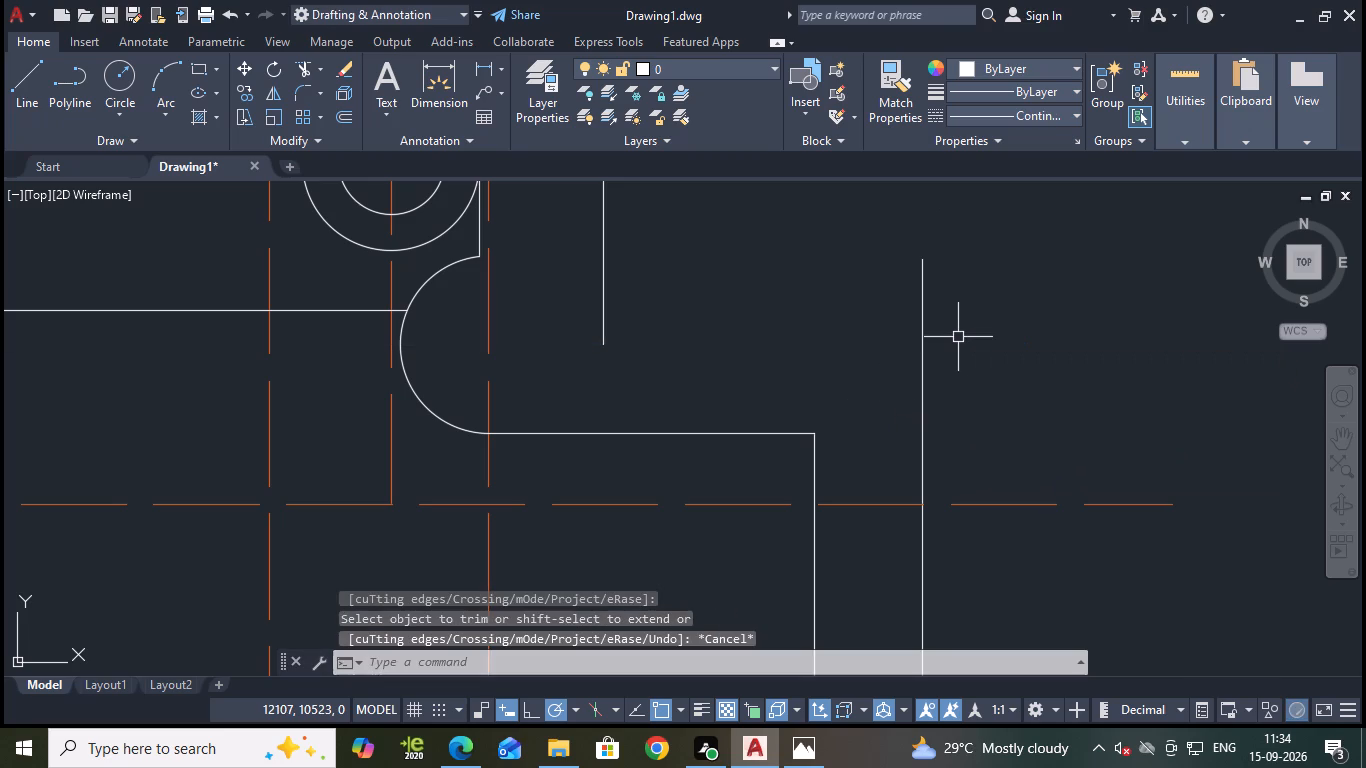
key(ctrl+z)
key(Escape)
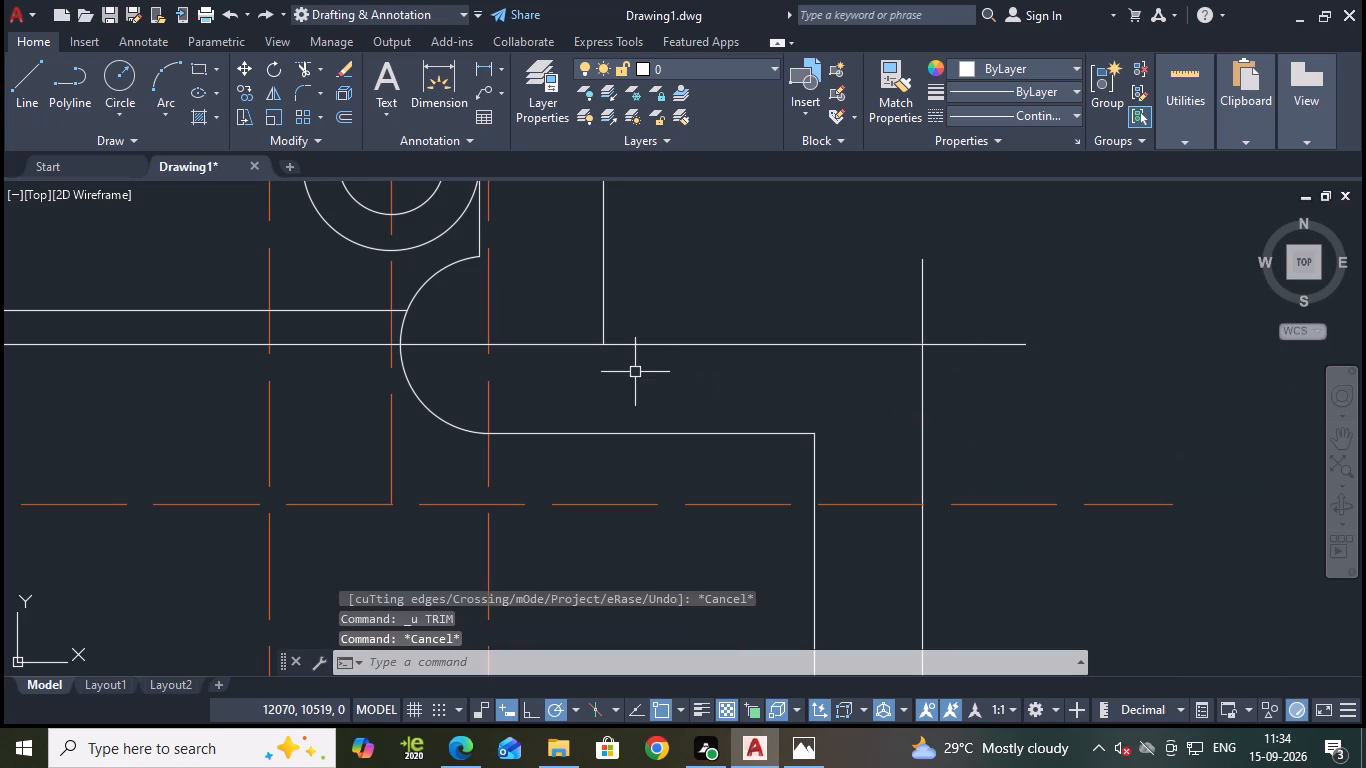
Trim the new horizontal line around the semicircular notch and inside the outer wall, and trim both overhangs at the outer step corner.
text(tr)
key(Return)
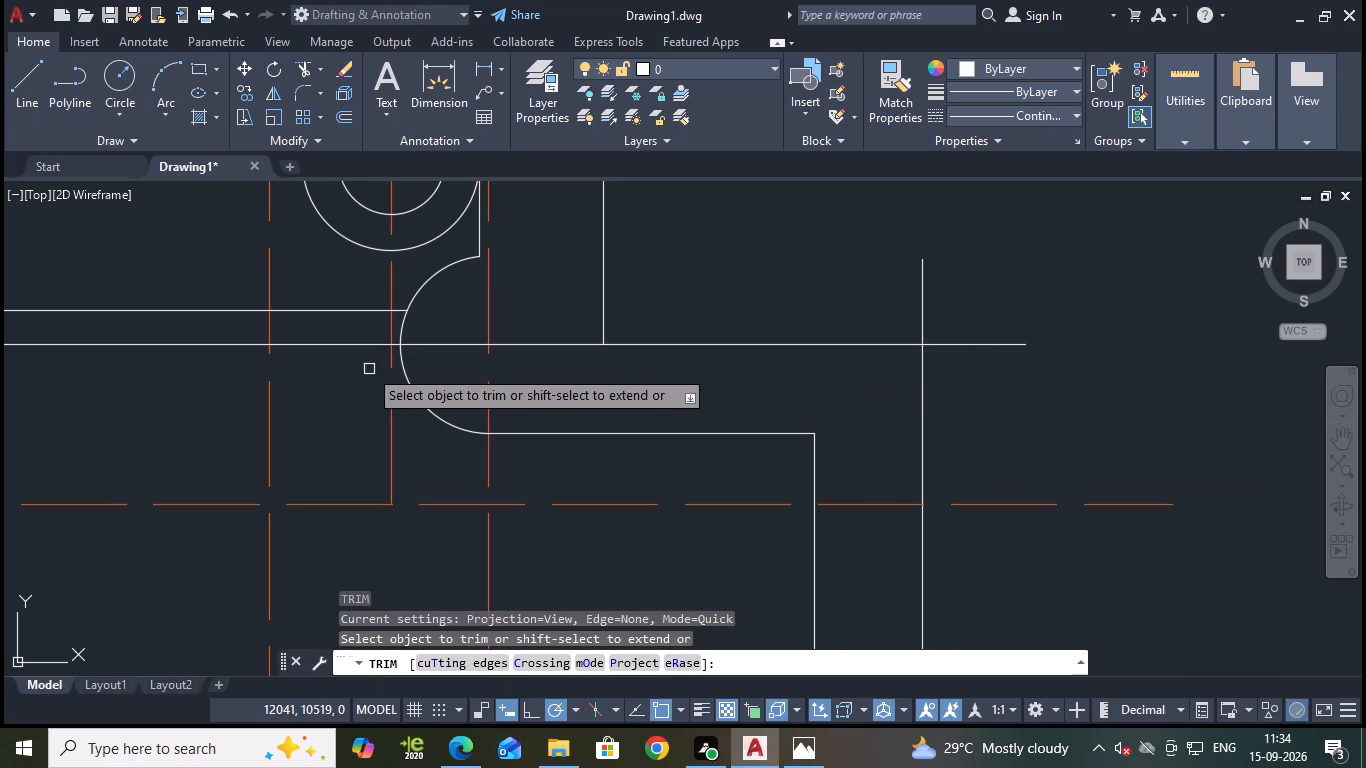
click(332, 347)
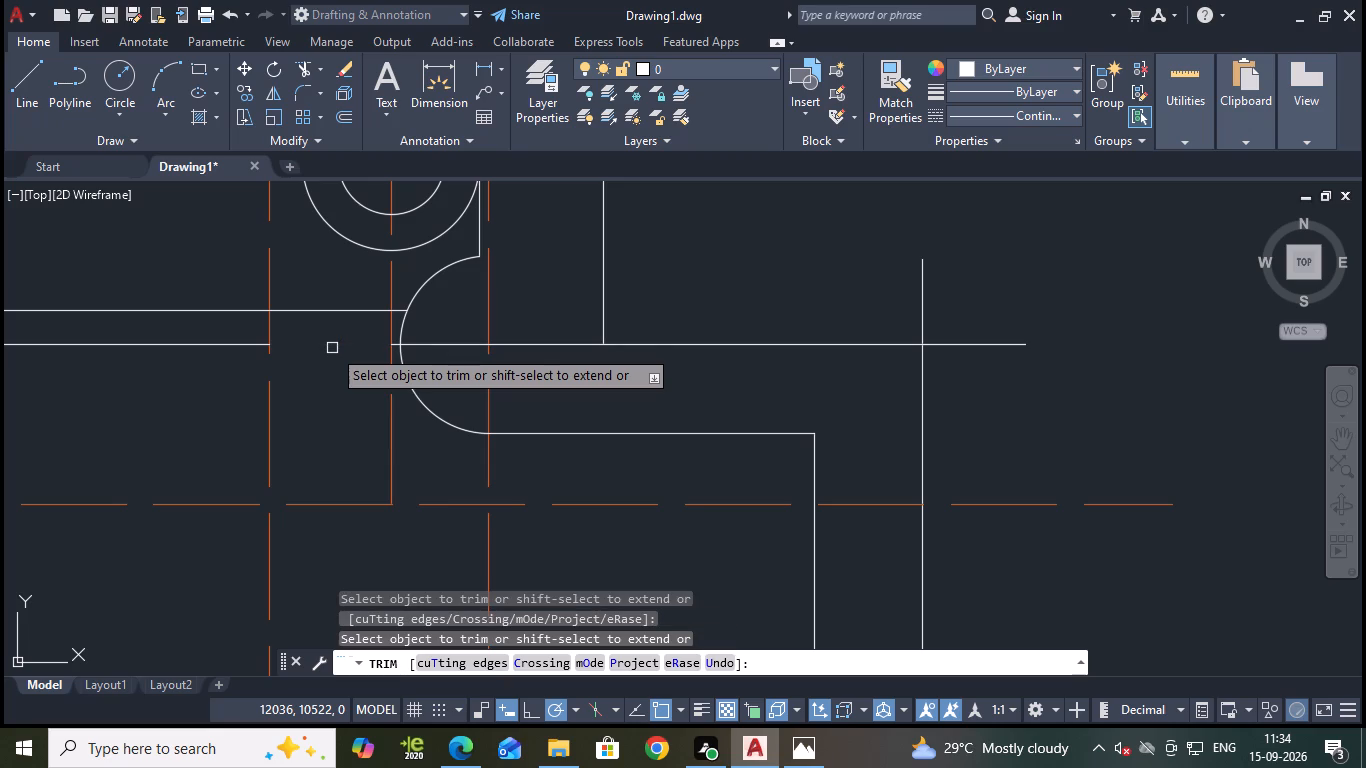
scroll(407, 345, up, 1)
click(428, 347)
scroll(387, 351, up, 2)
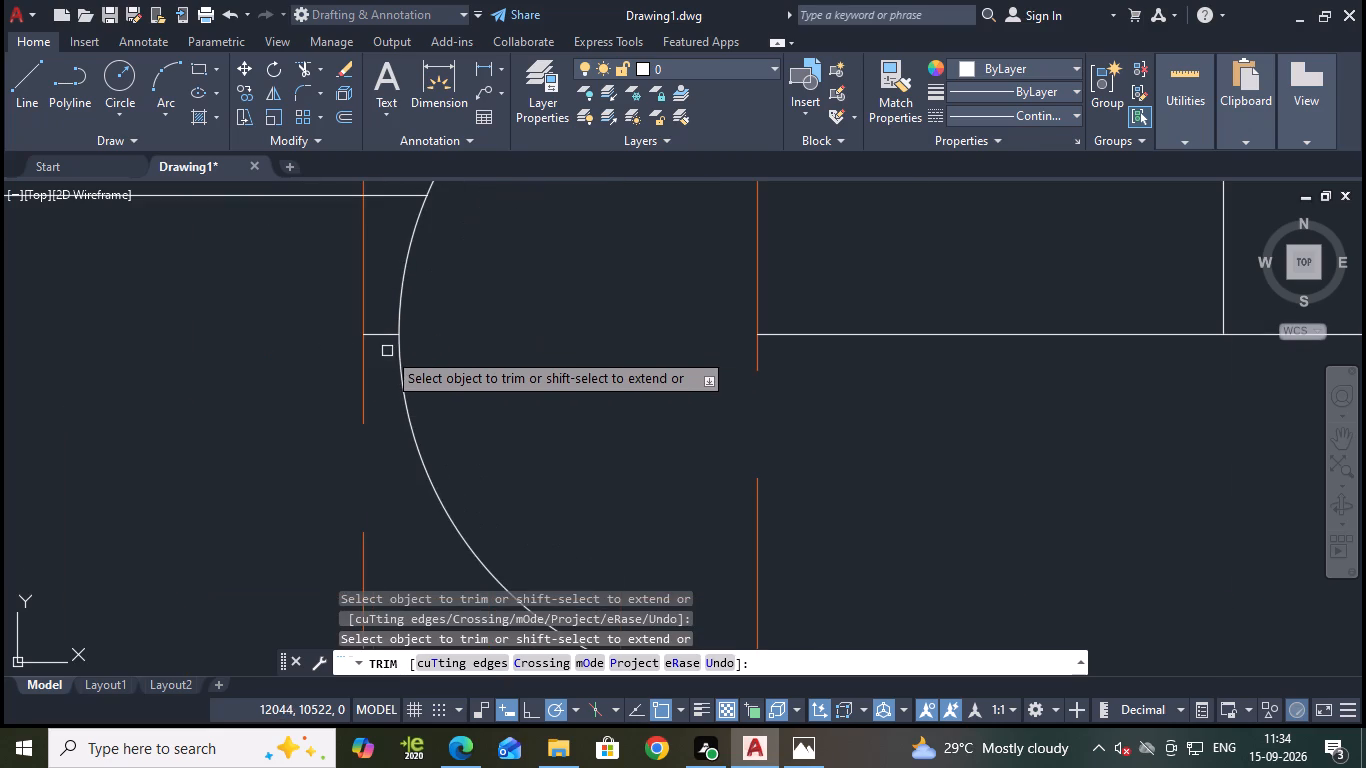
click(380, 337)
scroll(896, 370, down, 3)
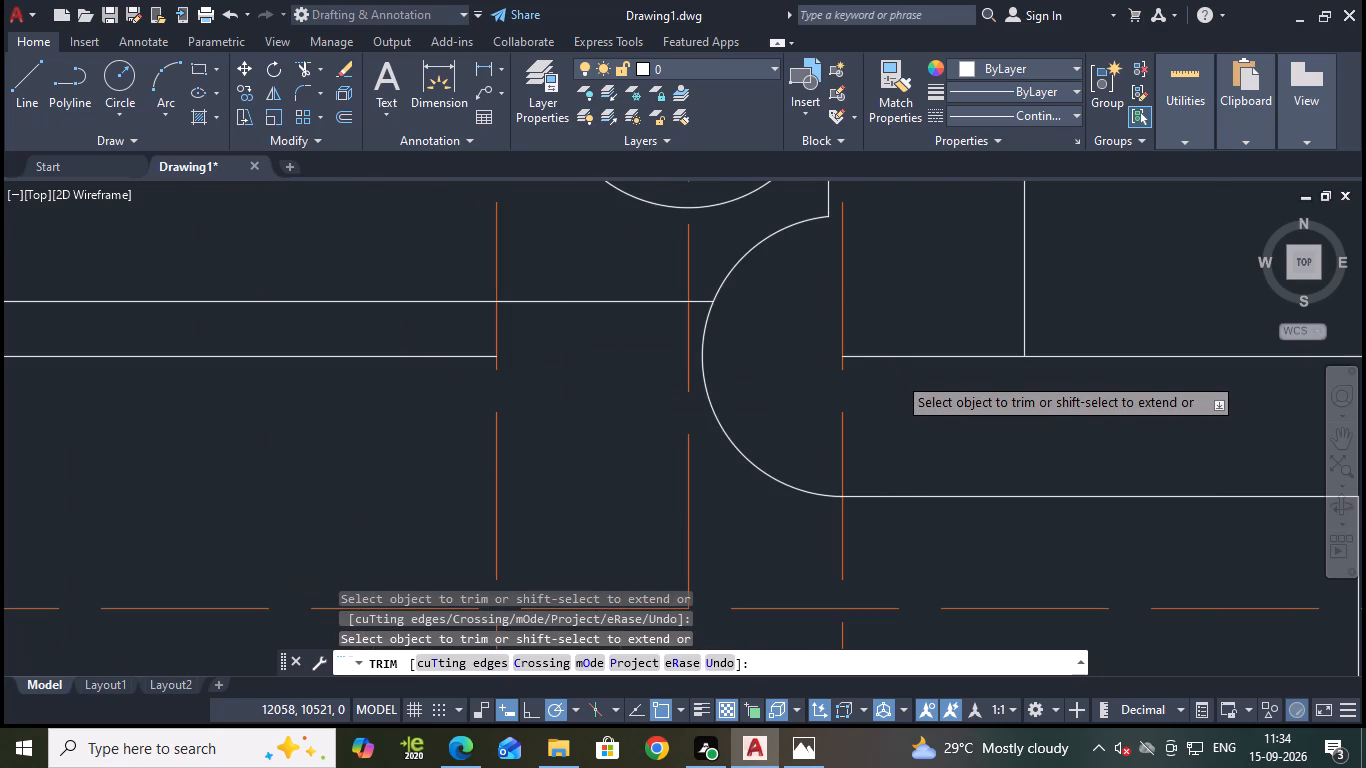
click(899, 365)
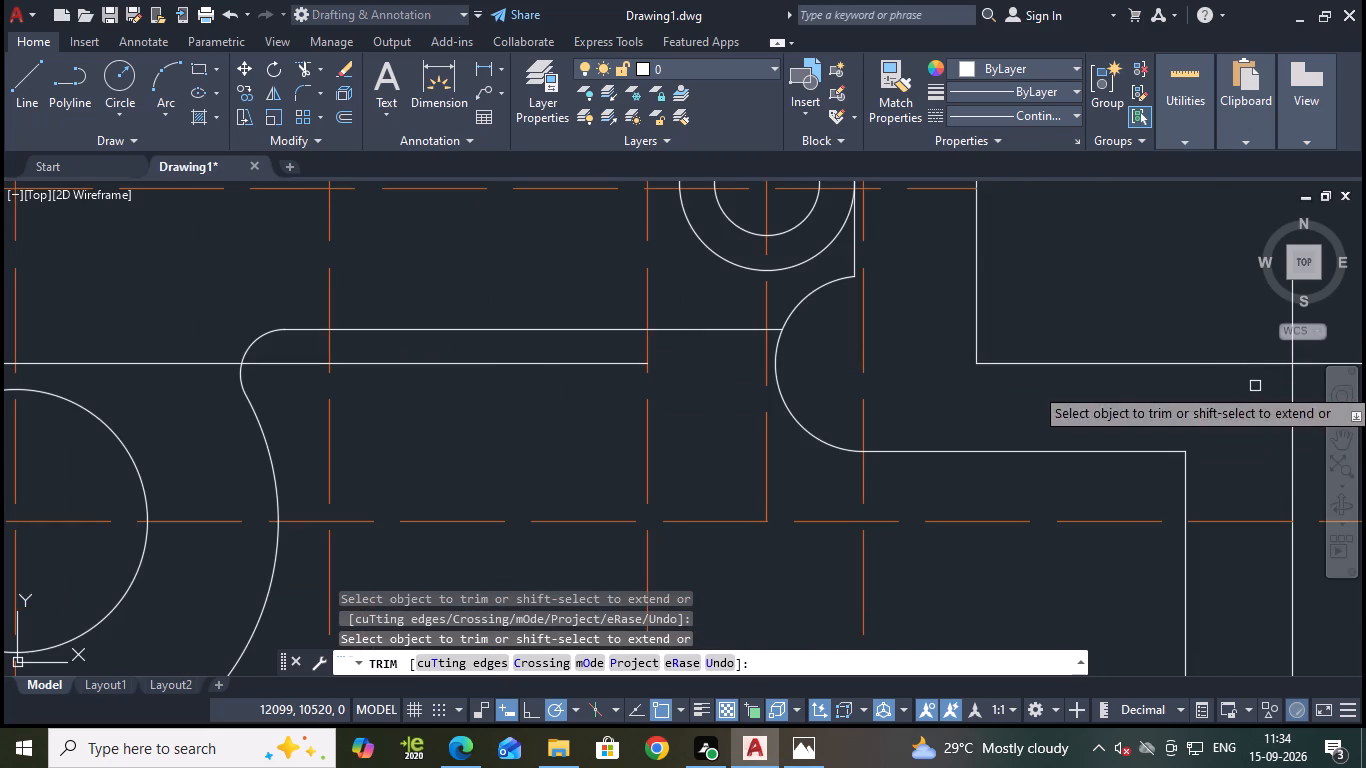
middle_drag(1255, 389, 934, 442)
click(1033, 416)
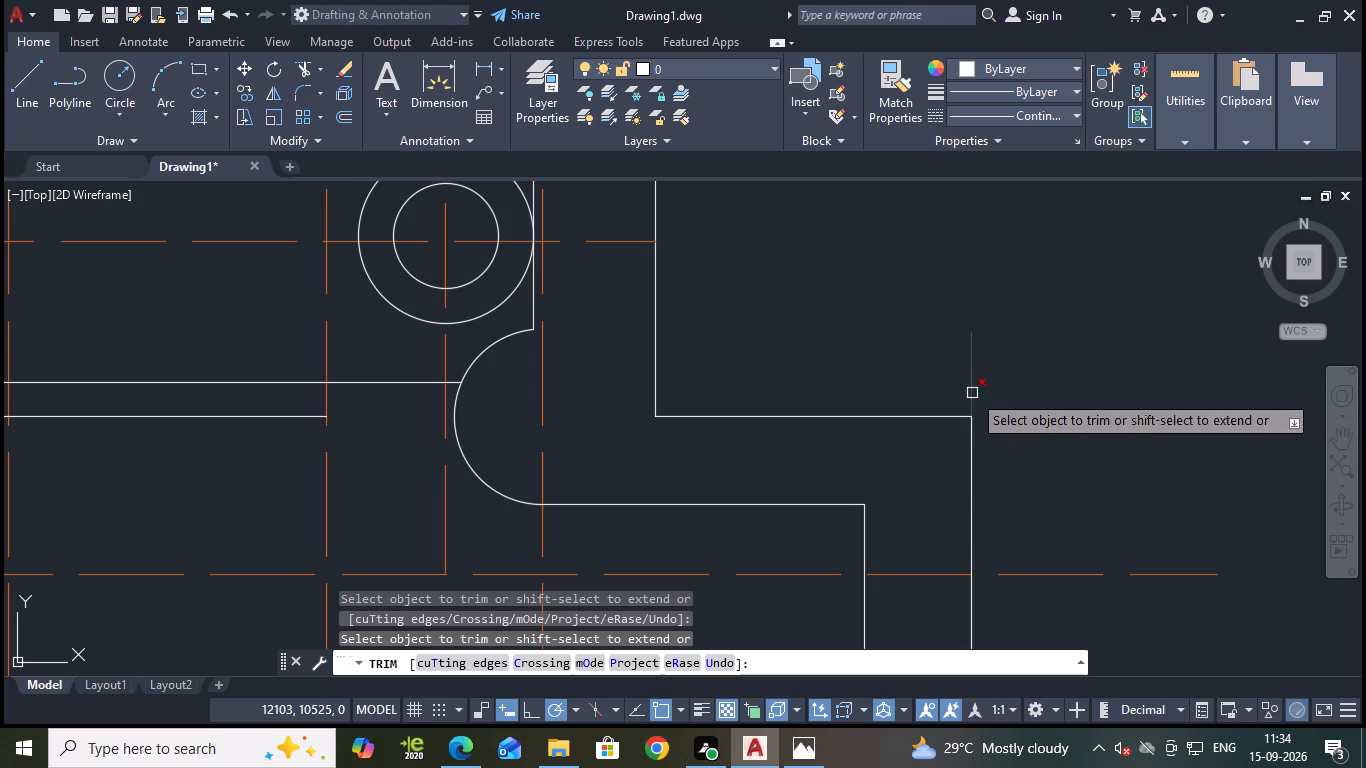
click(971, 400)
scroll(1003, 400, down, 2)
key(Escape)
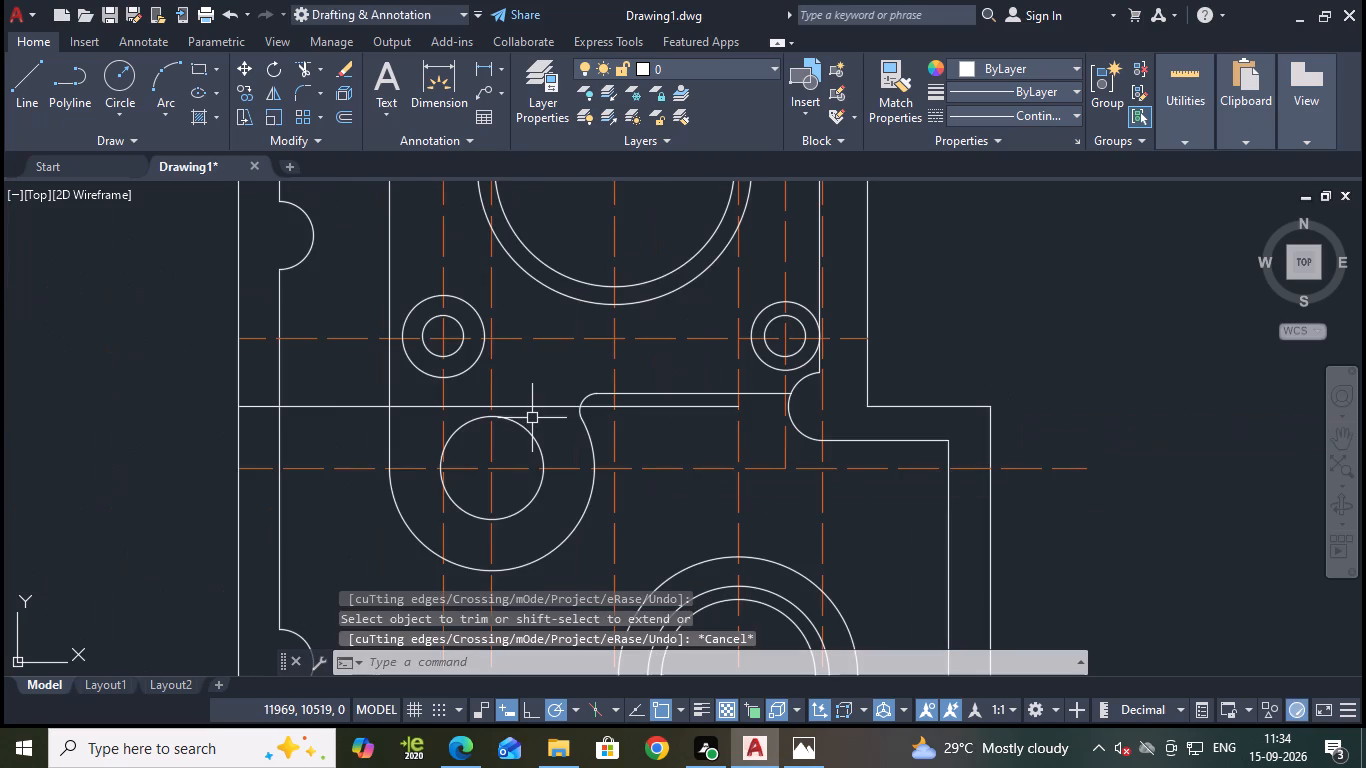
Erase the leftover part of the new horizontal line crossing the inner profile.
click(532, 410)
key(e)
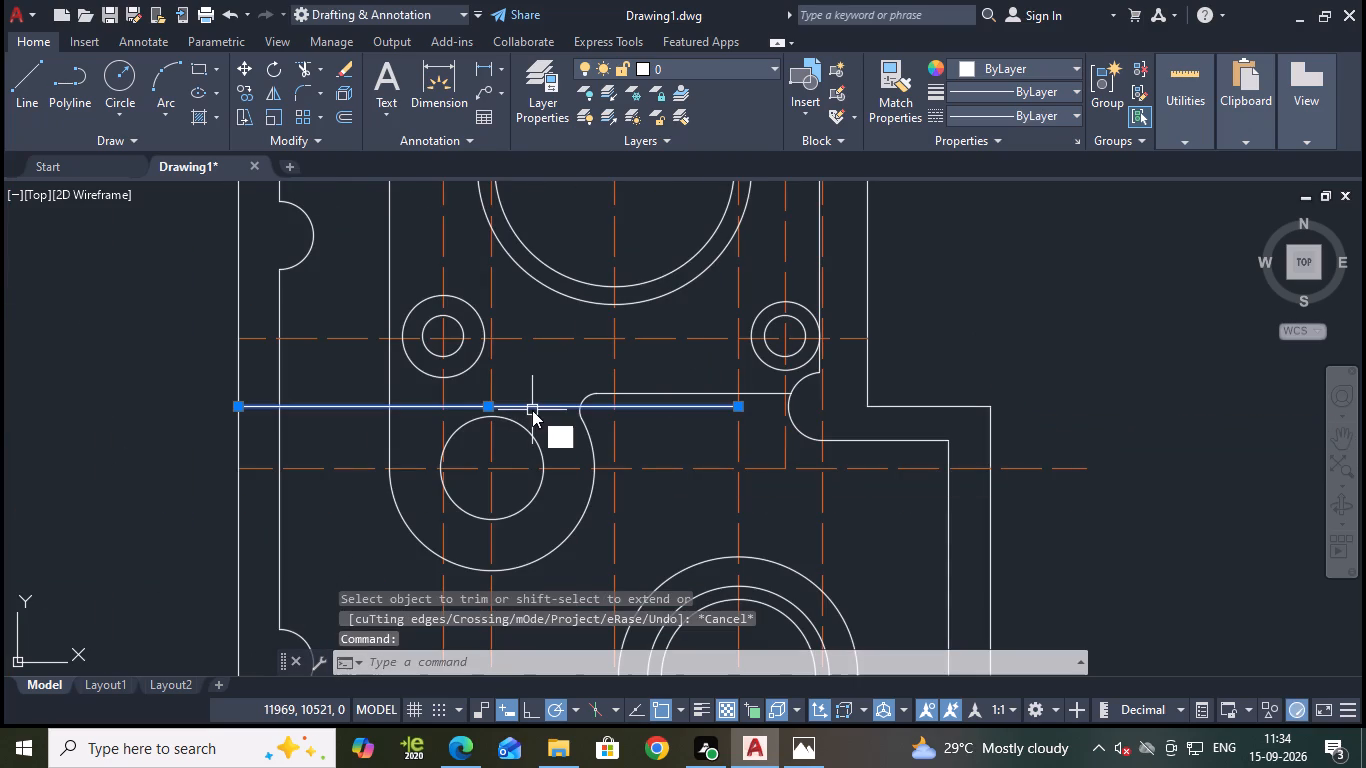
key(Return)
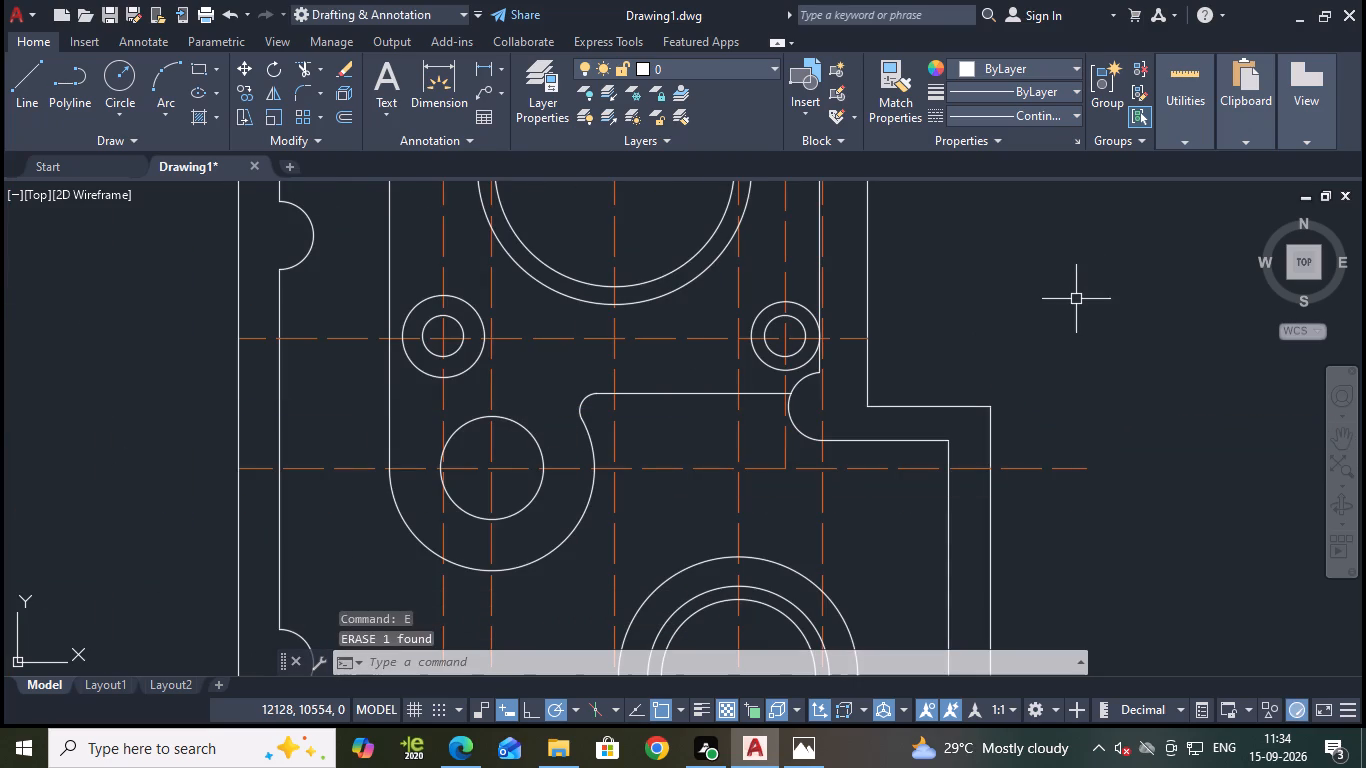
Save the drawing.
key(ctrl+s)
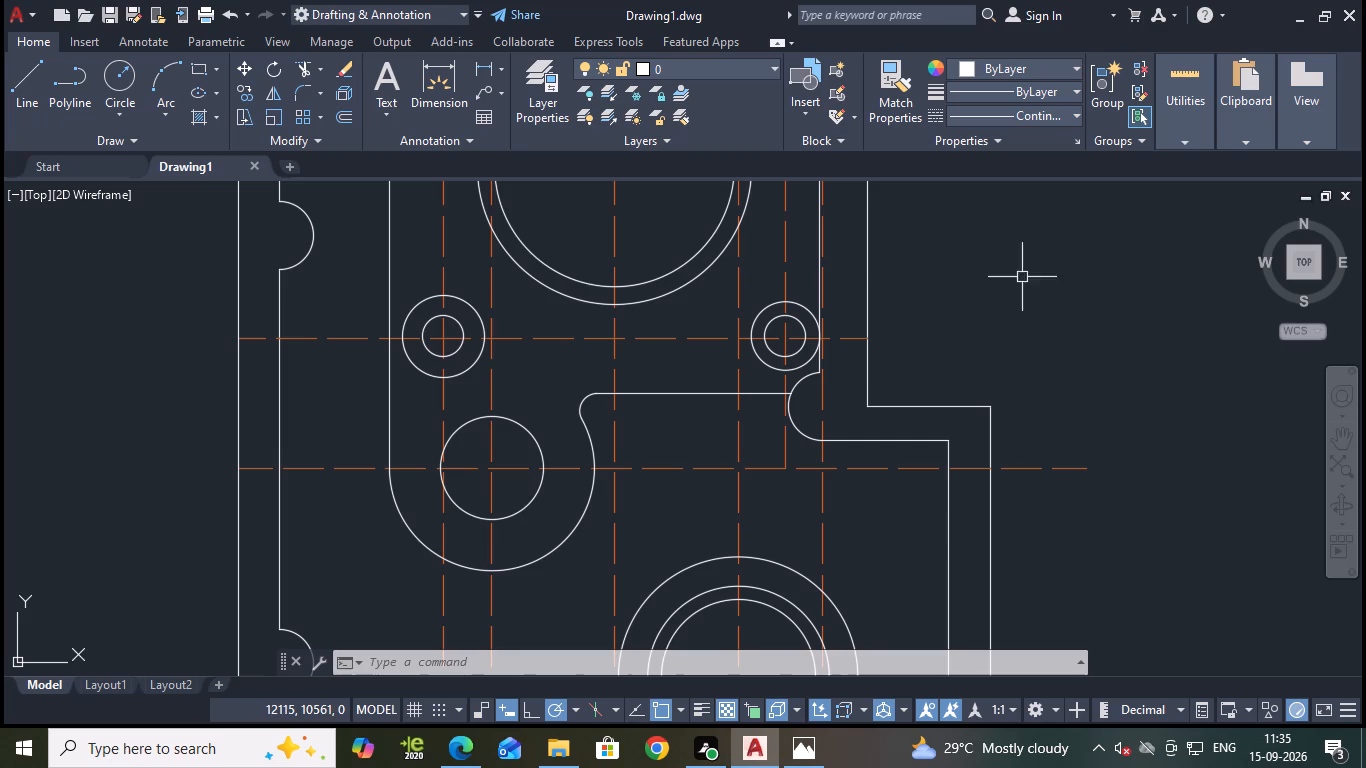
Draw a line about 62 mm long at 210° from where the bottom offset line crosses the right outer vertical line.
scroll(1001, 306, down, 2)
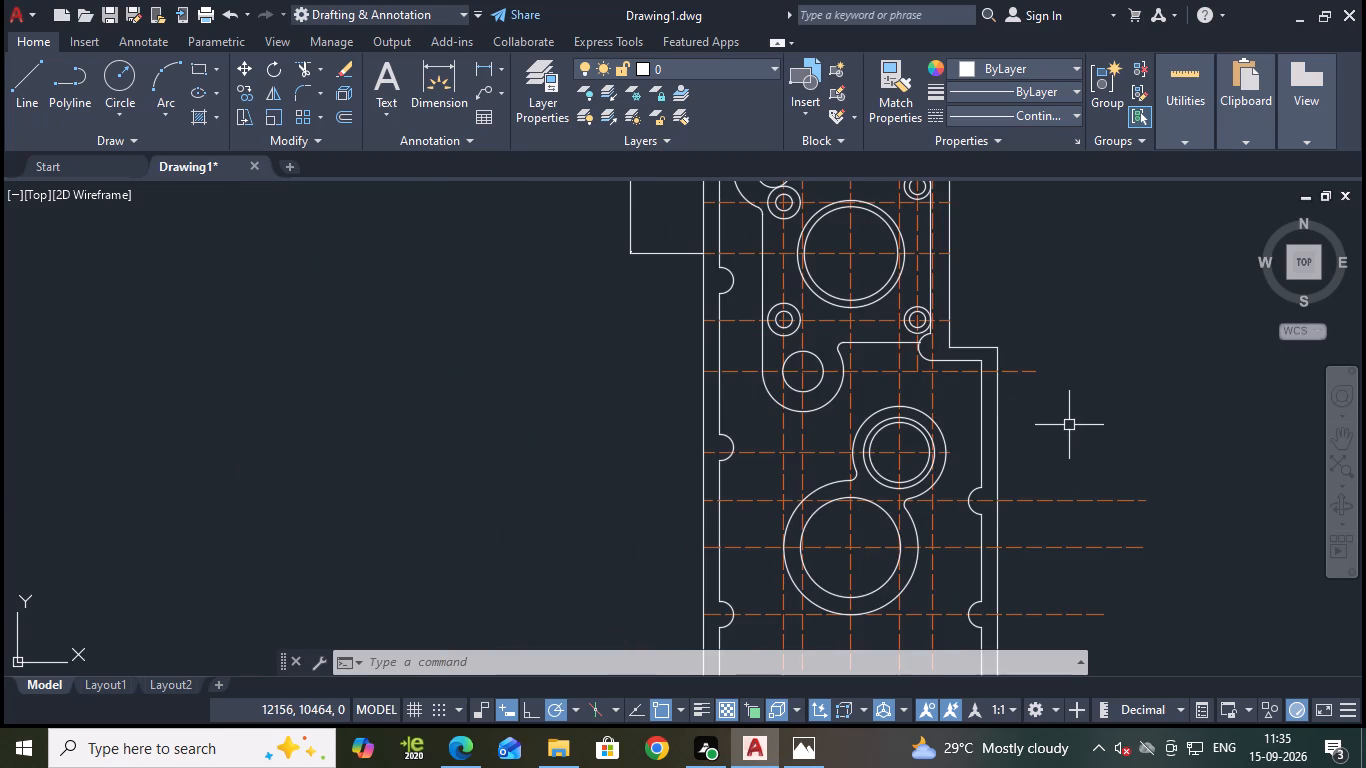
middle_drag(1069, 425, 1053, 140)
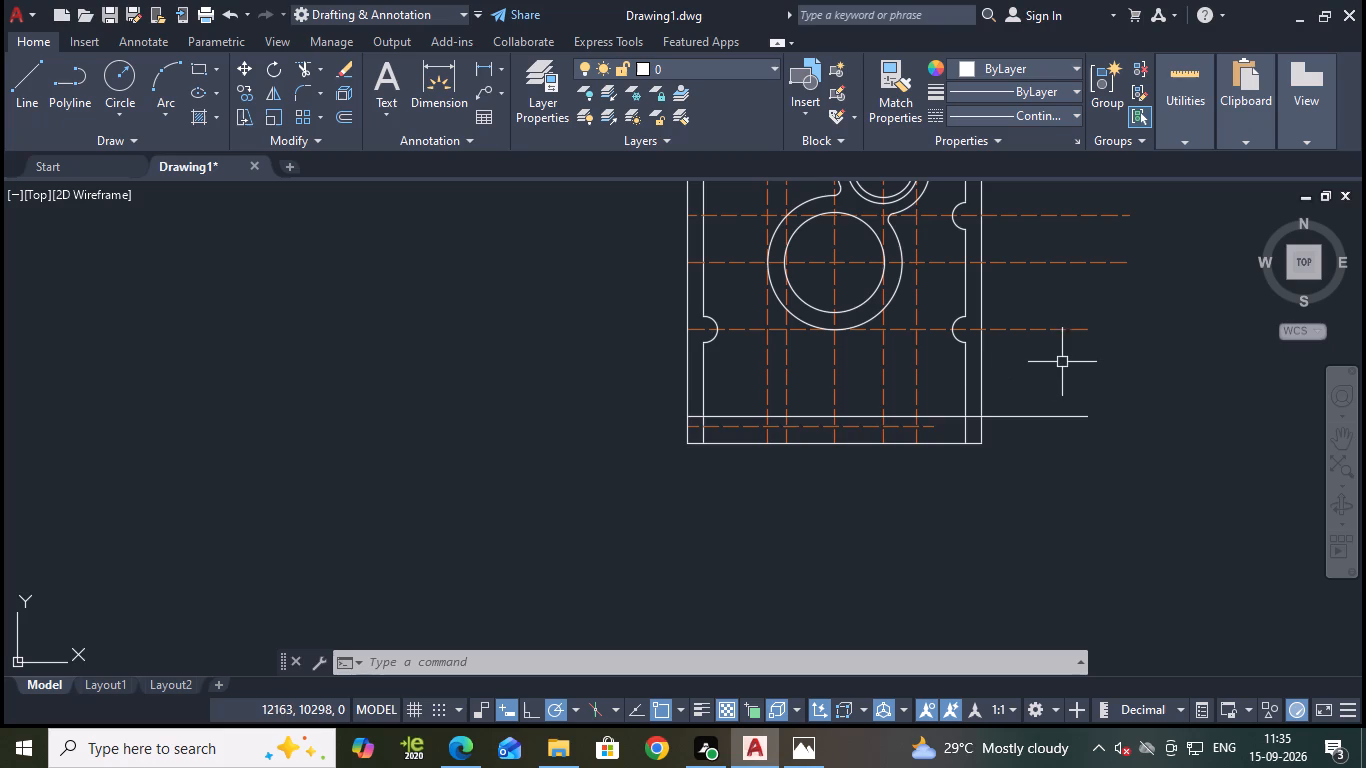
scroll(982, 446, up, 2)
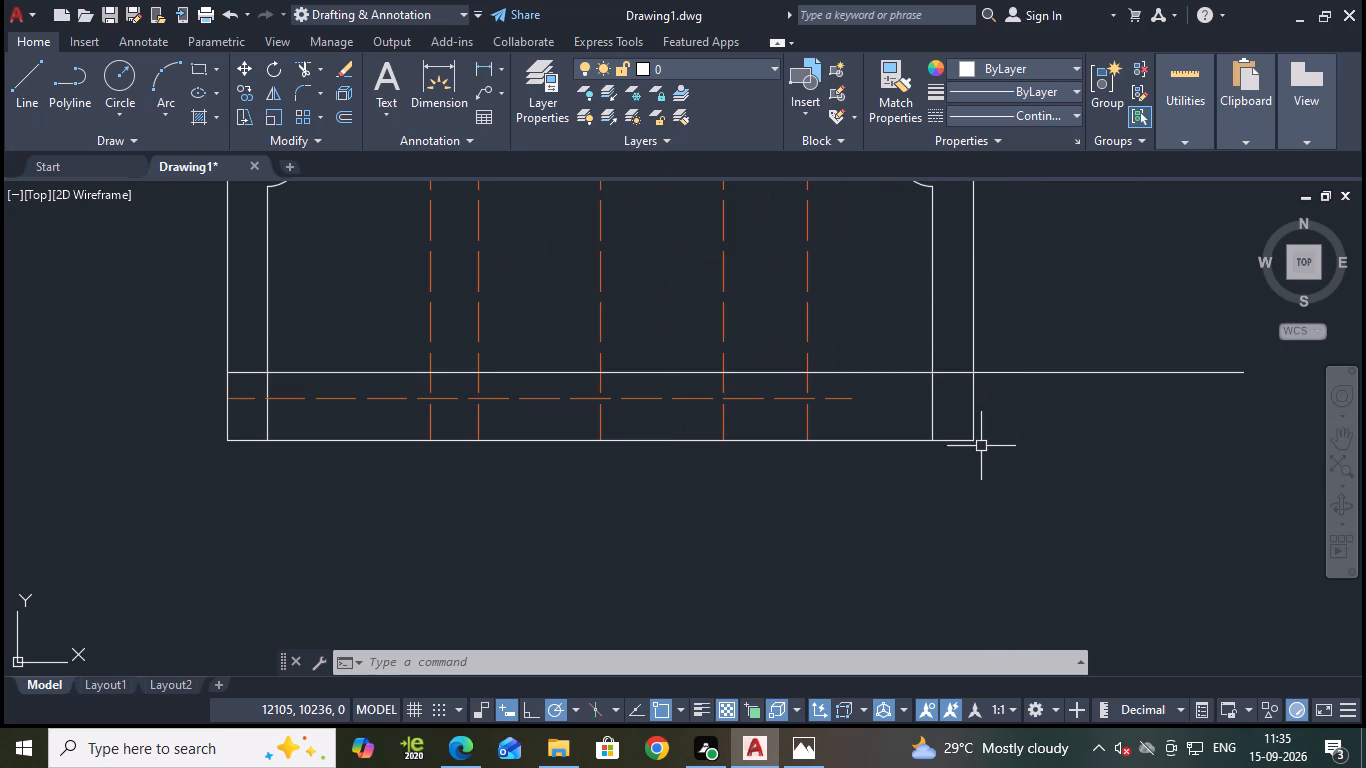
click(16, 89)
click(974, 376)
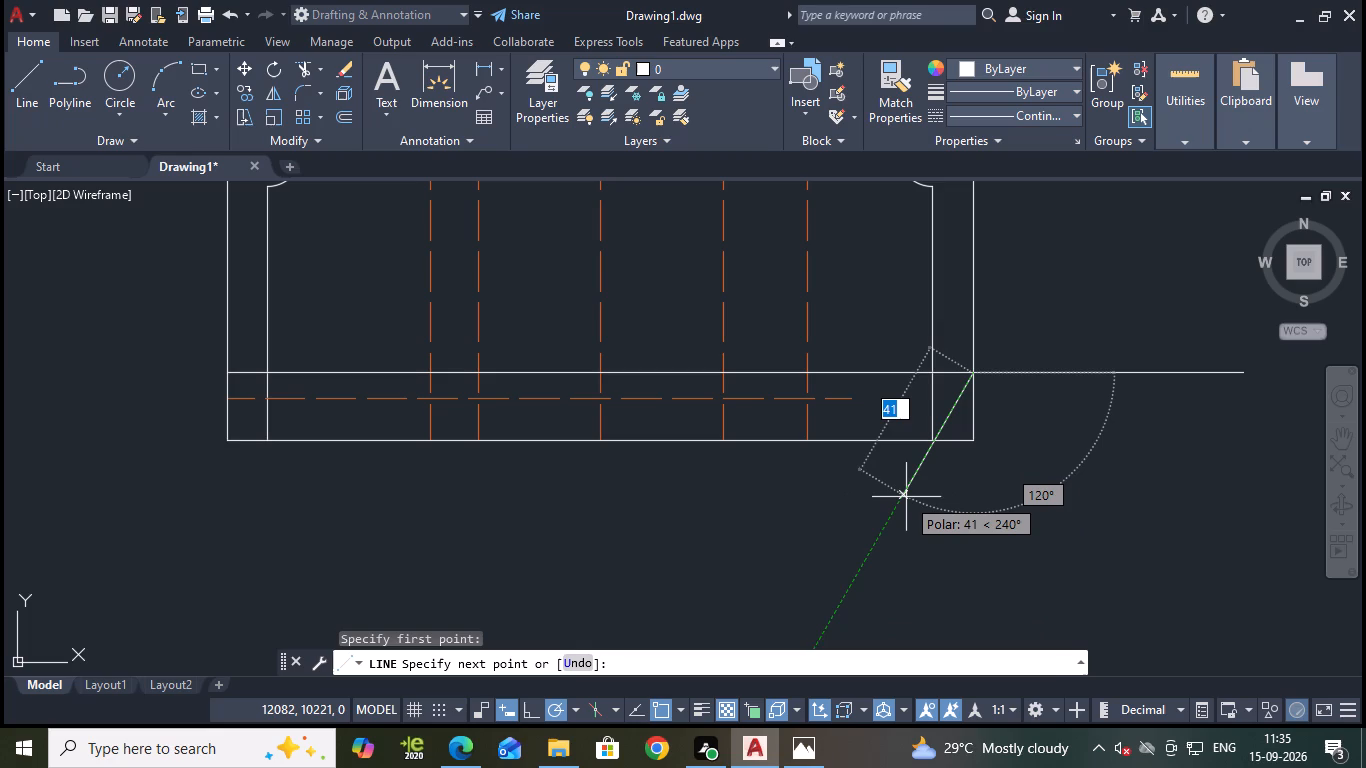
click(788, 477)
key(Escape)
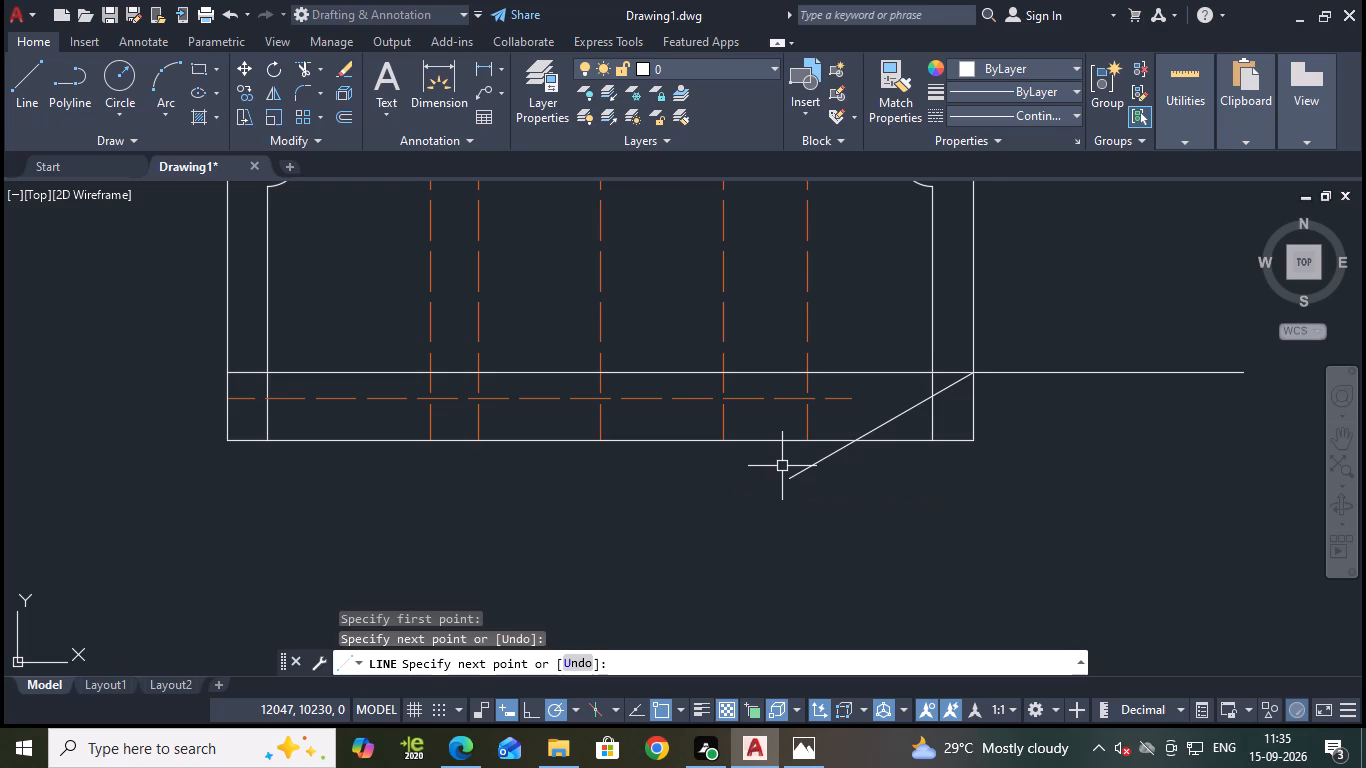
Draw a line sloping down and inward past the bottom edge from where the bottom offset line meets the left outer vertical line.
key(space)
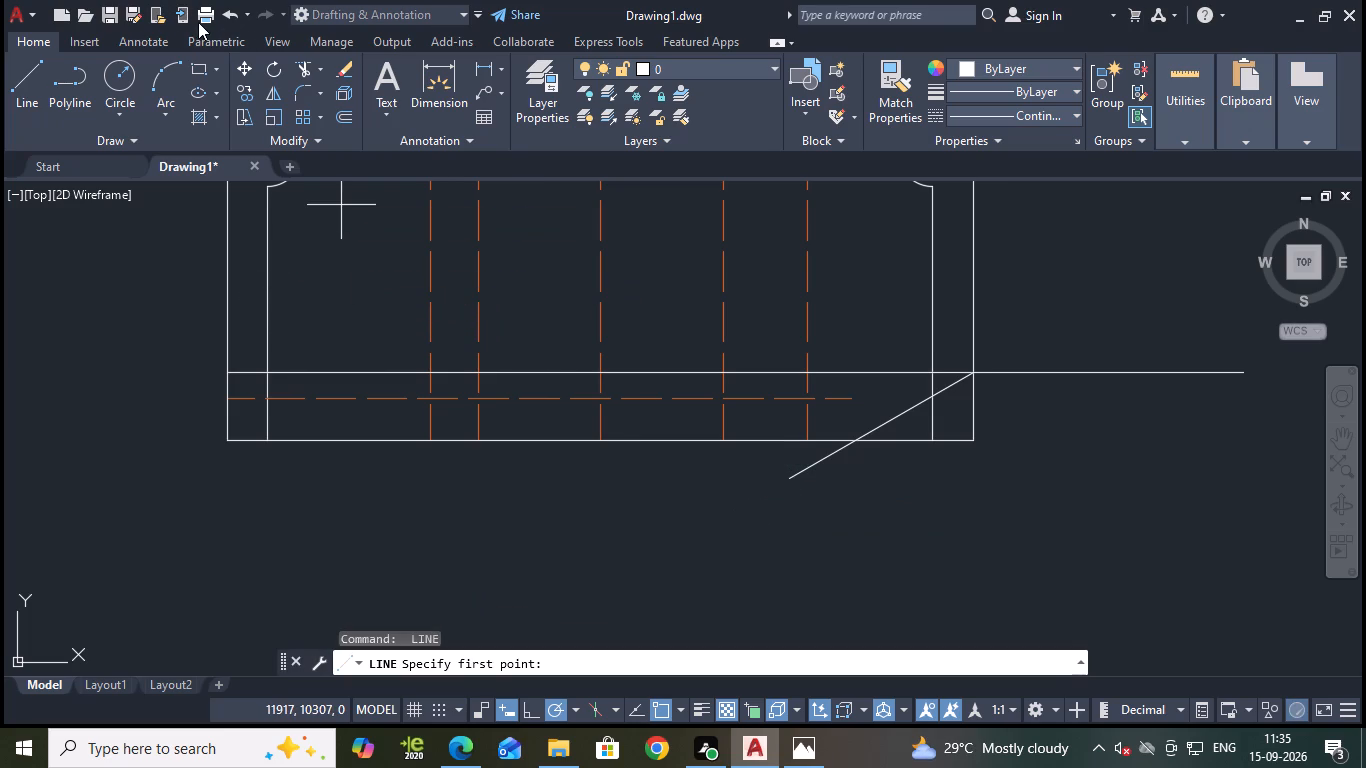
click(228, 375)
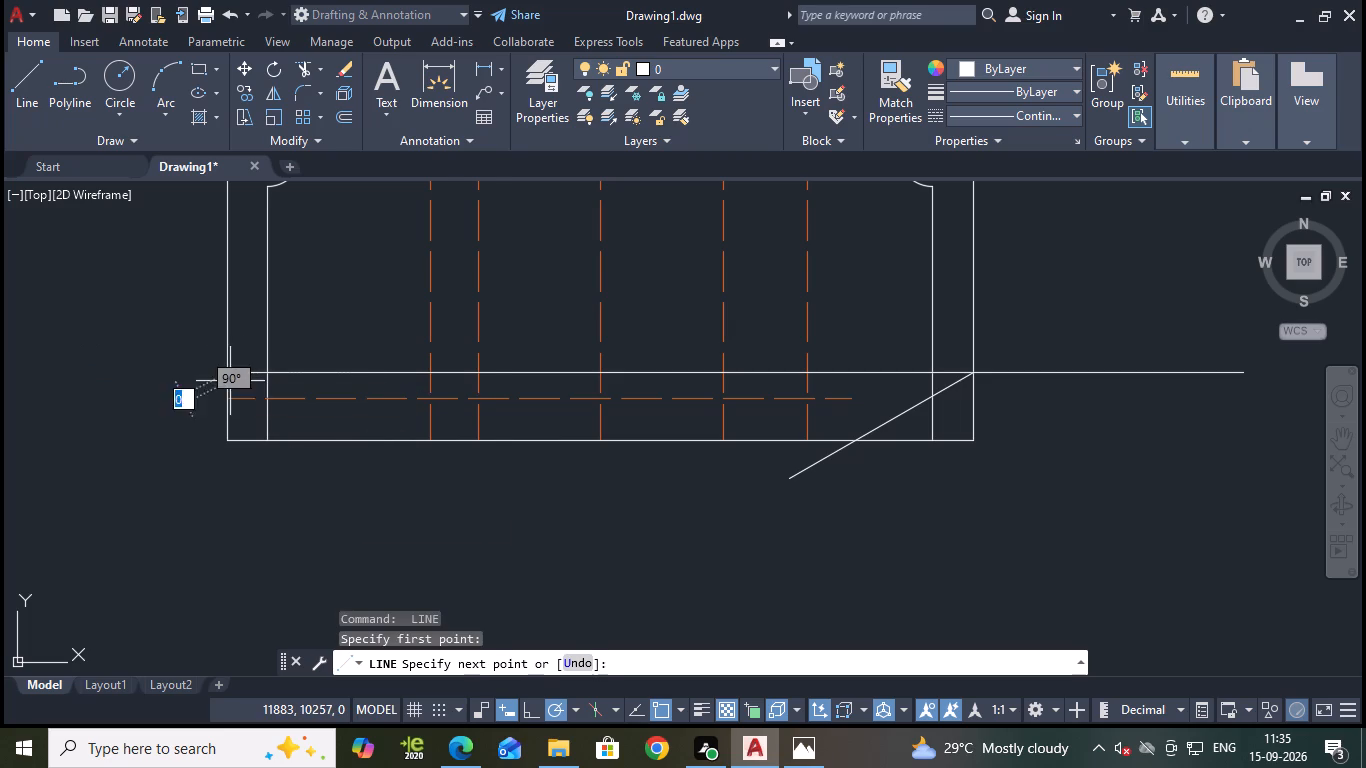
click(441, 501)
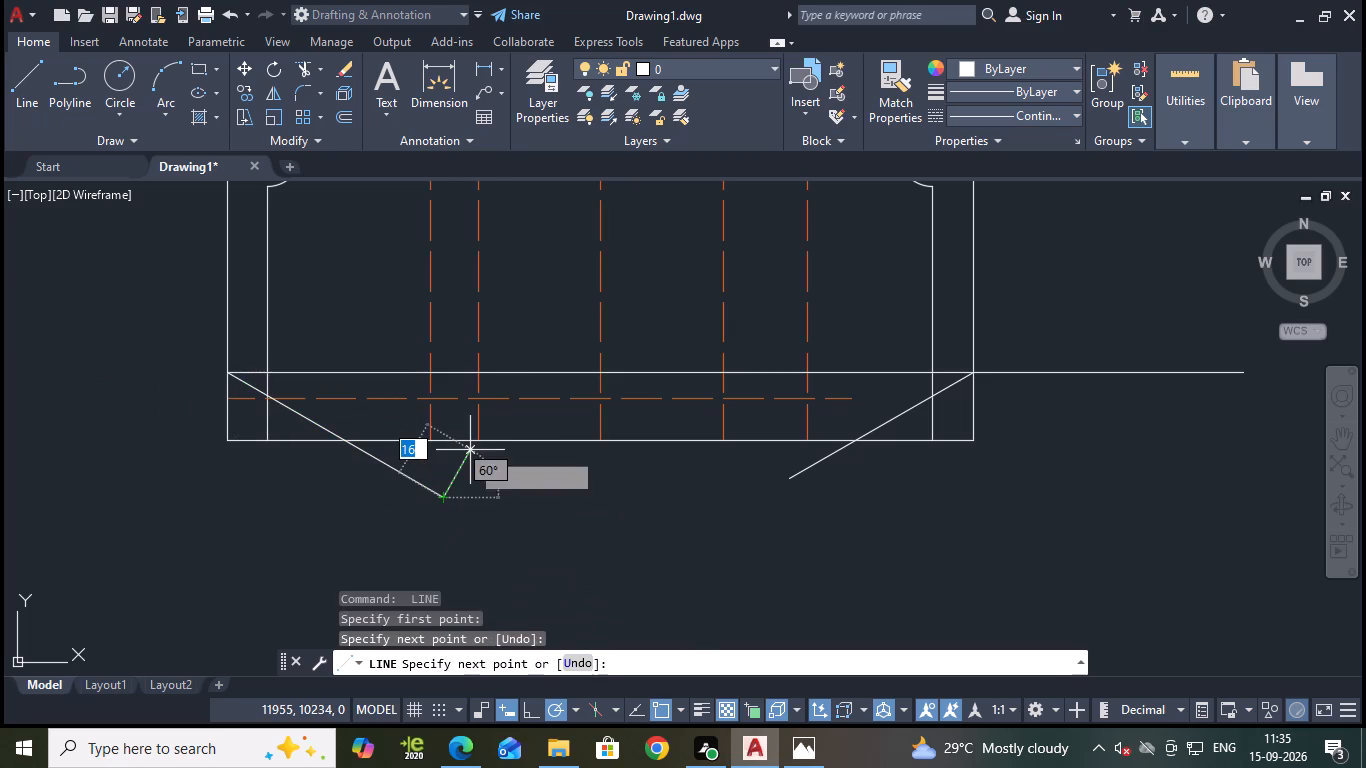
key(Escape)
Trim the ends of both sloped lines that extend below the bottom edge.
middle_drag(481, 504, 571, 533)
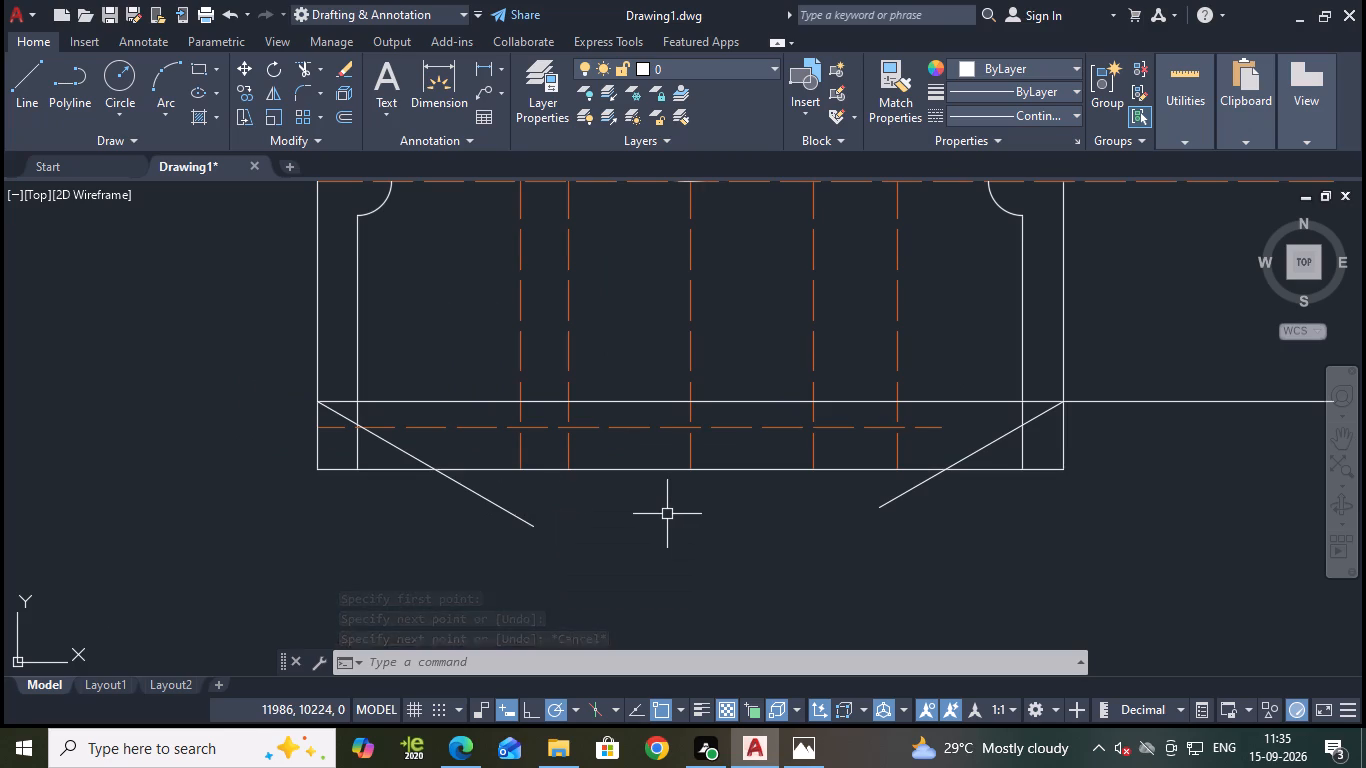
text(tr)
key(Return)
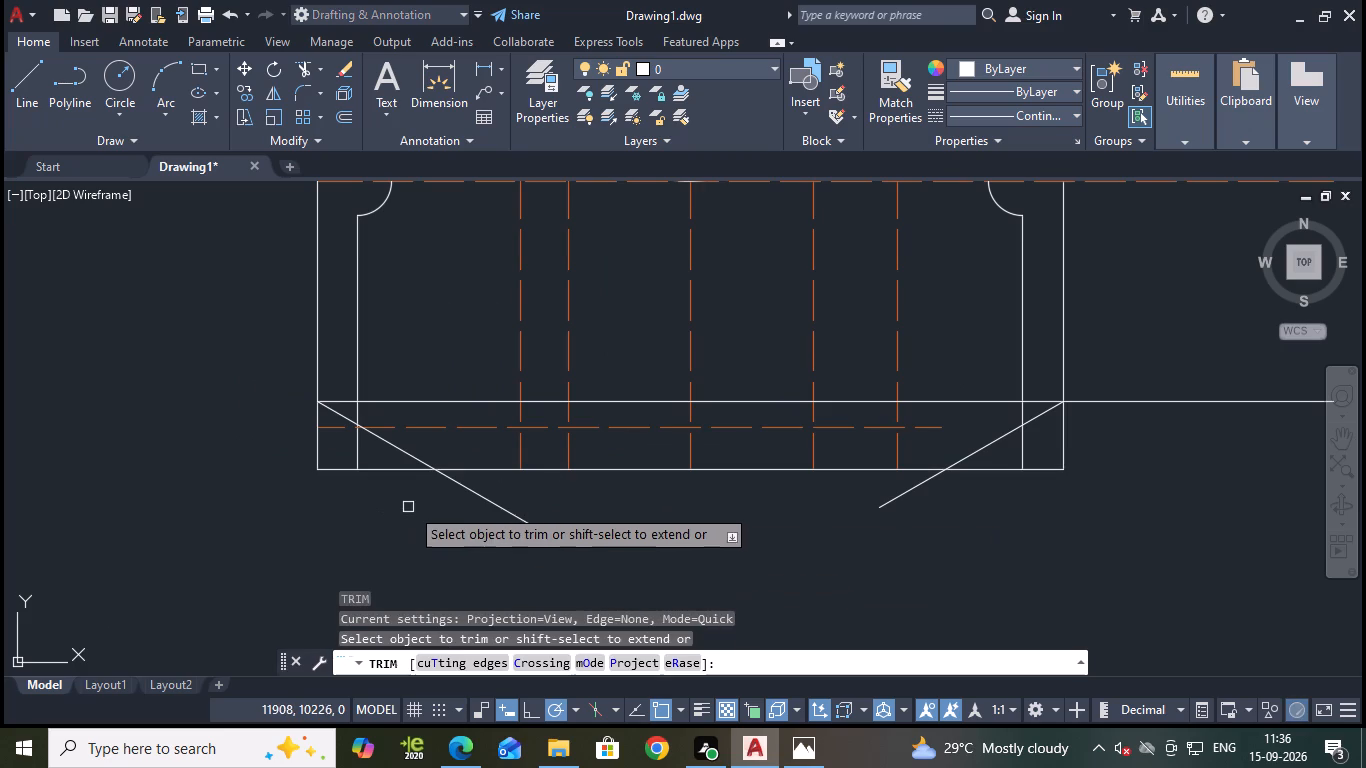
click(464, 494)
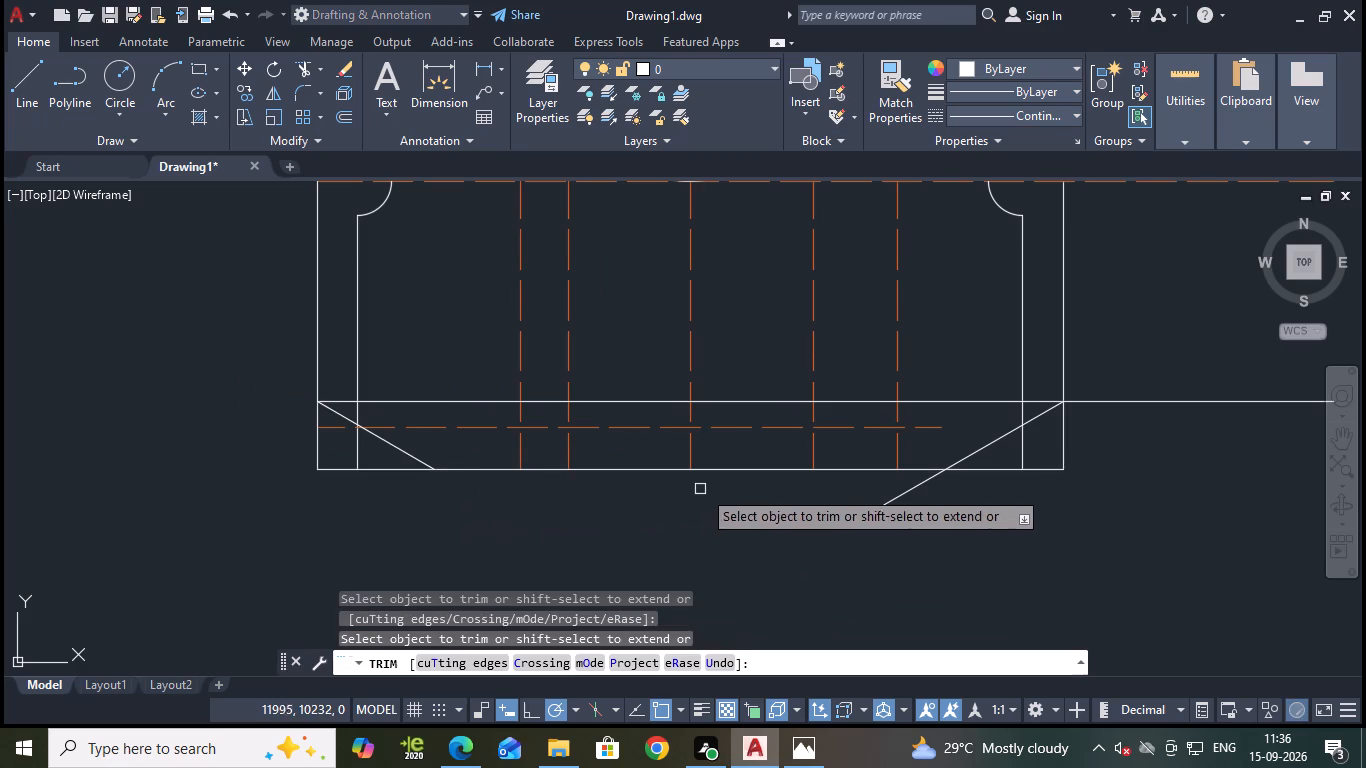
click(898, 502)
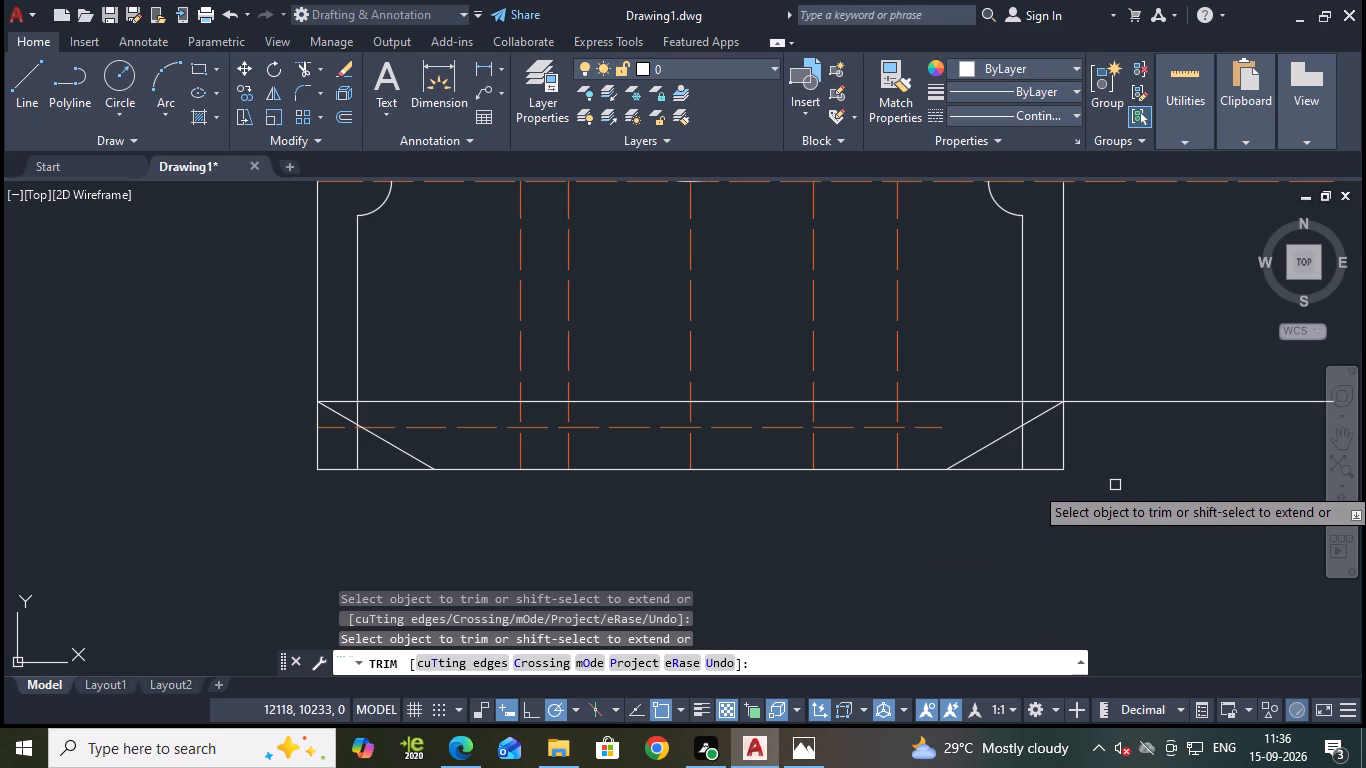
At the lower right corner, trim the offset line between the walls and the bottom edge and both verticals outside the slope.
click(1050, 401)
click(1030, 443)
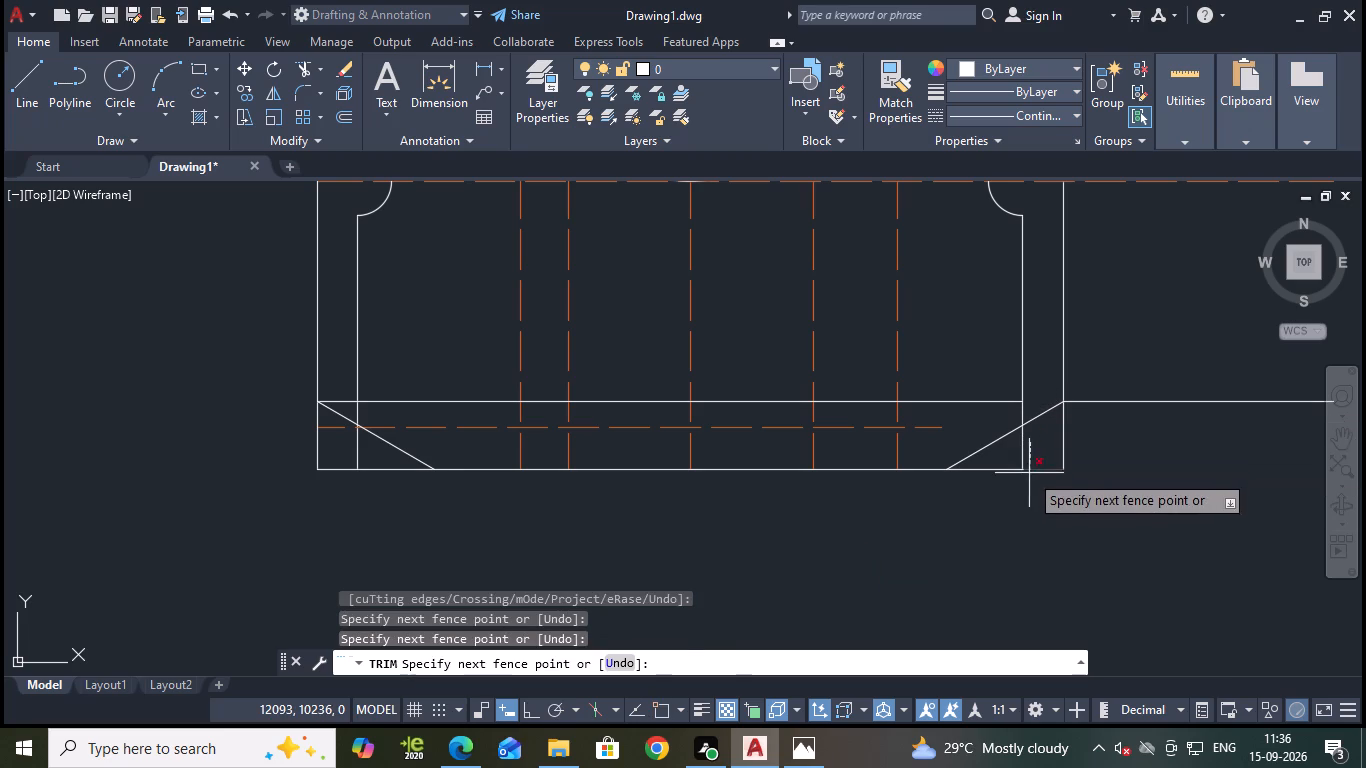
click(1029, 473)
click(1011, 467)
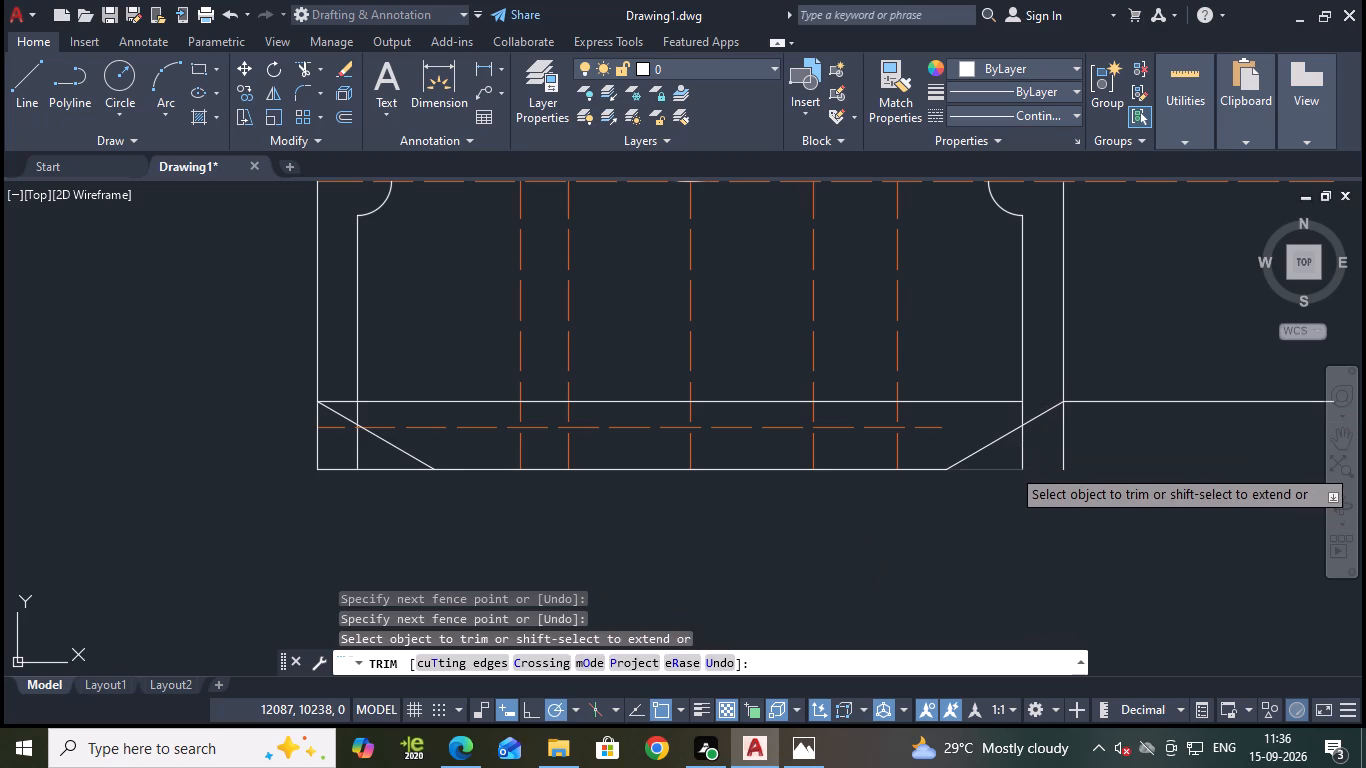
click(1021, 464)
click(1065, 442)
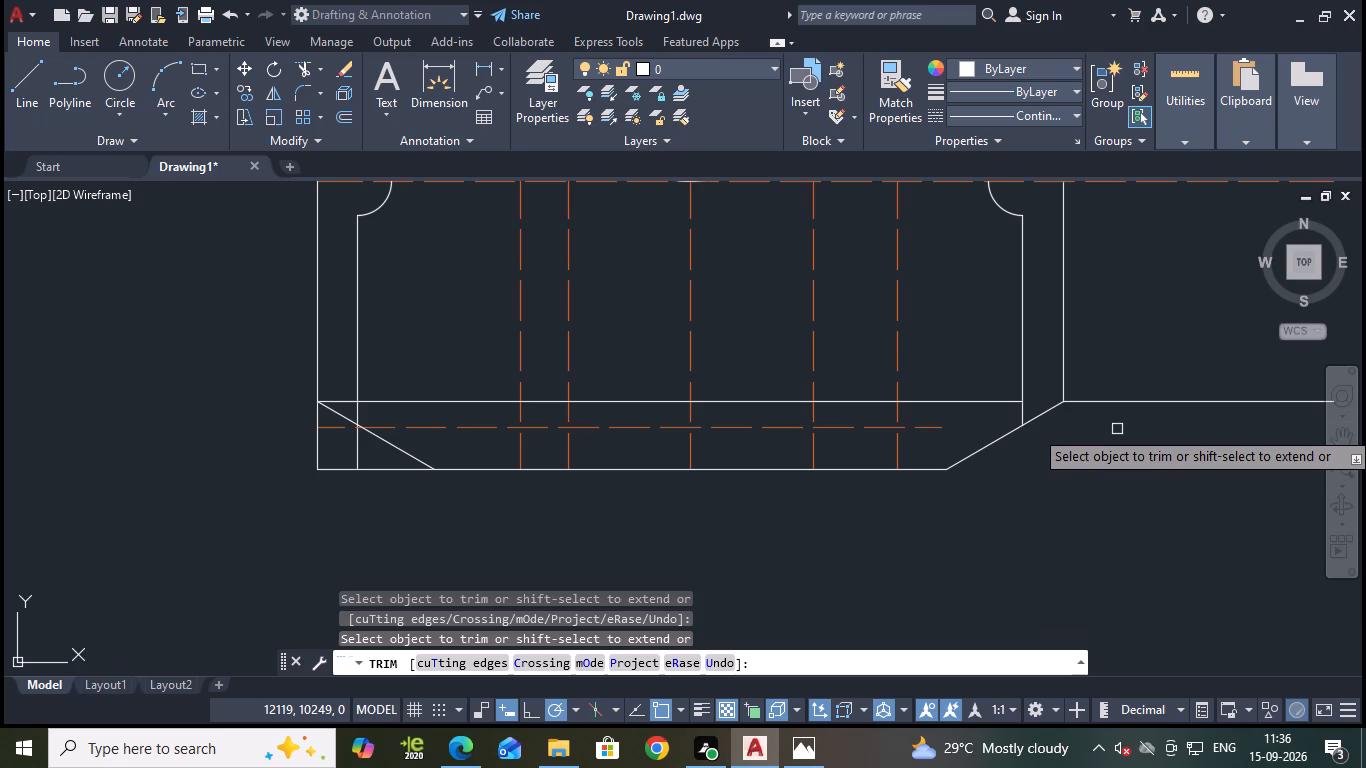
key(Escape)
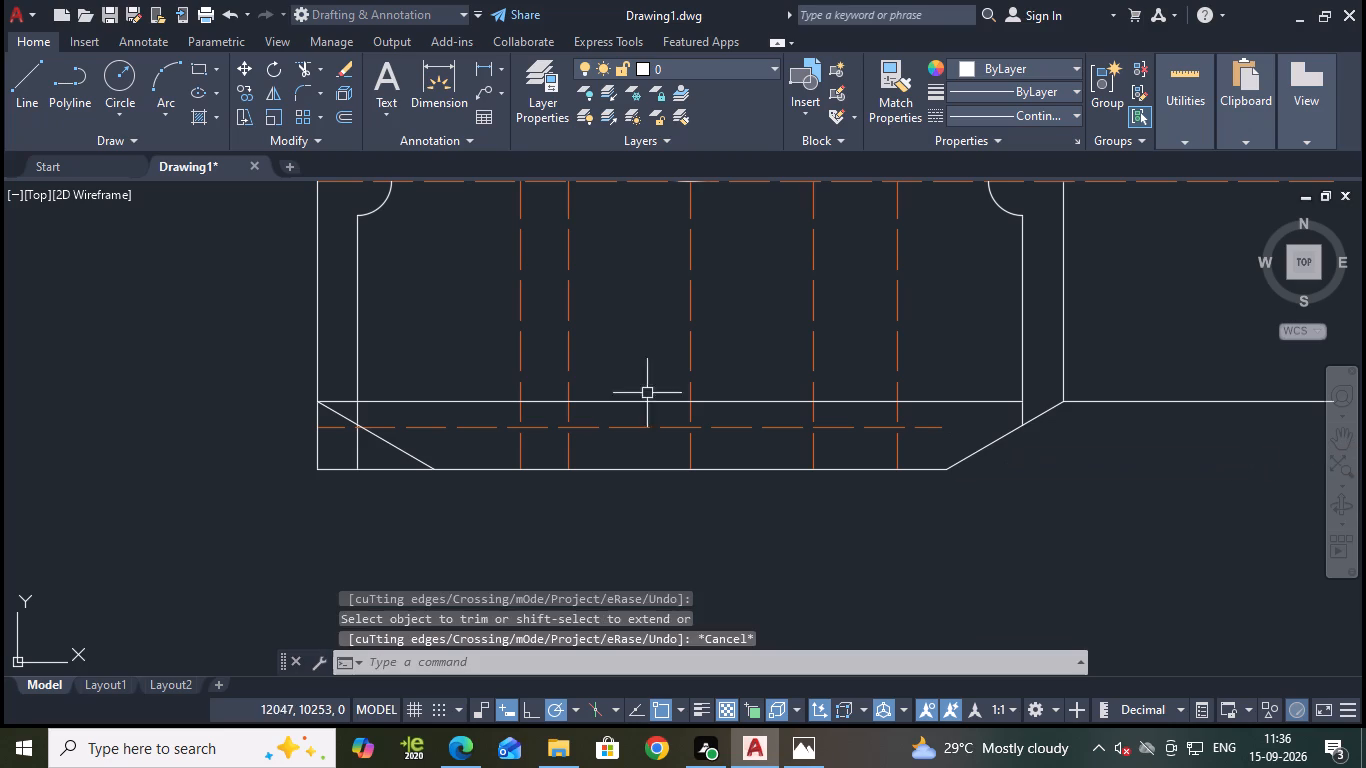
key(Escape)
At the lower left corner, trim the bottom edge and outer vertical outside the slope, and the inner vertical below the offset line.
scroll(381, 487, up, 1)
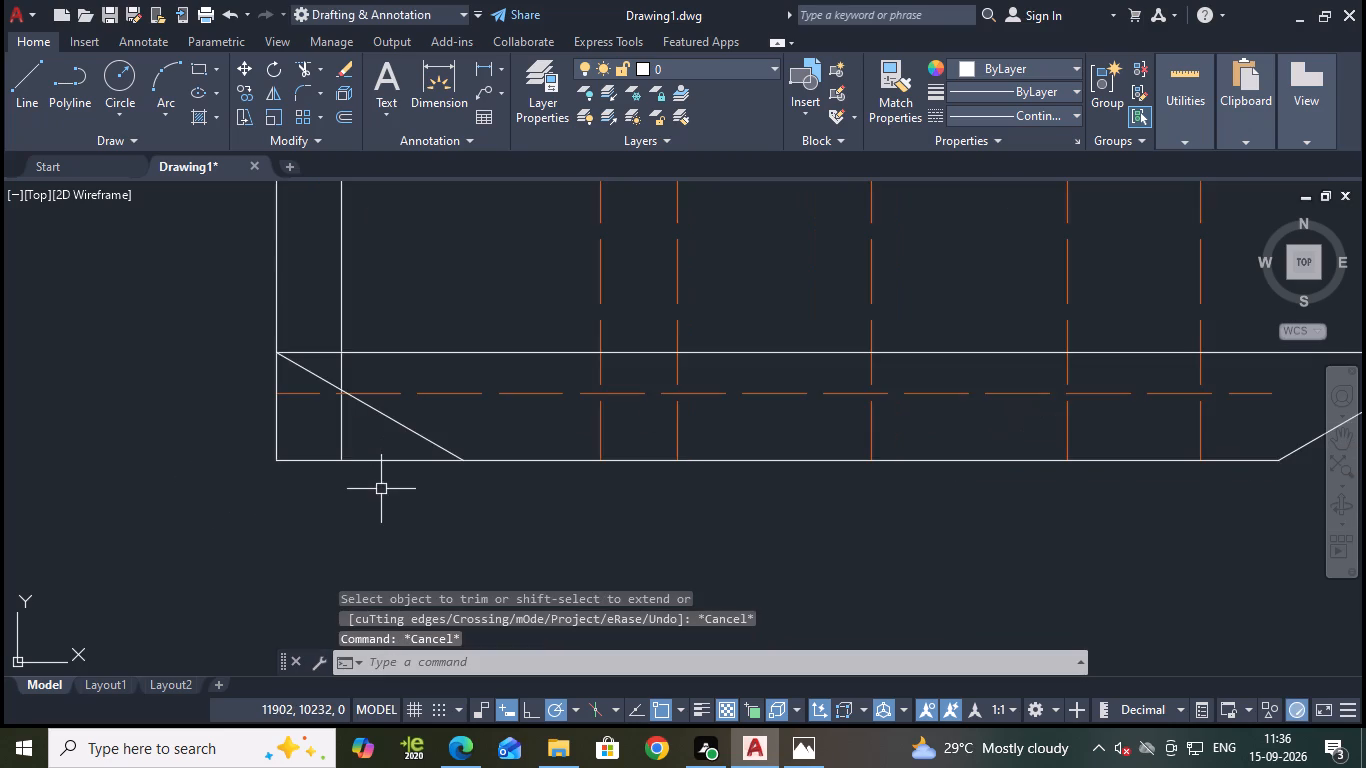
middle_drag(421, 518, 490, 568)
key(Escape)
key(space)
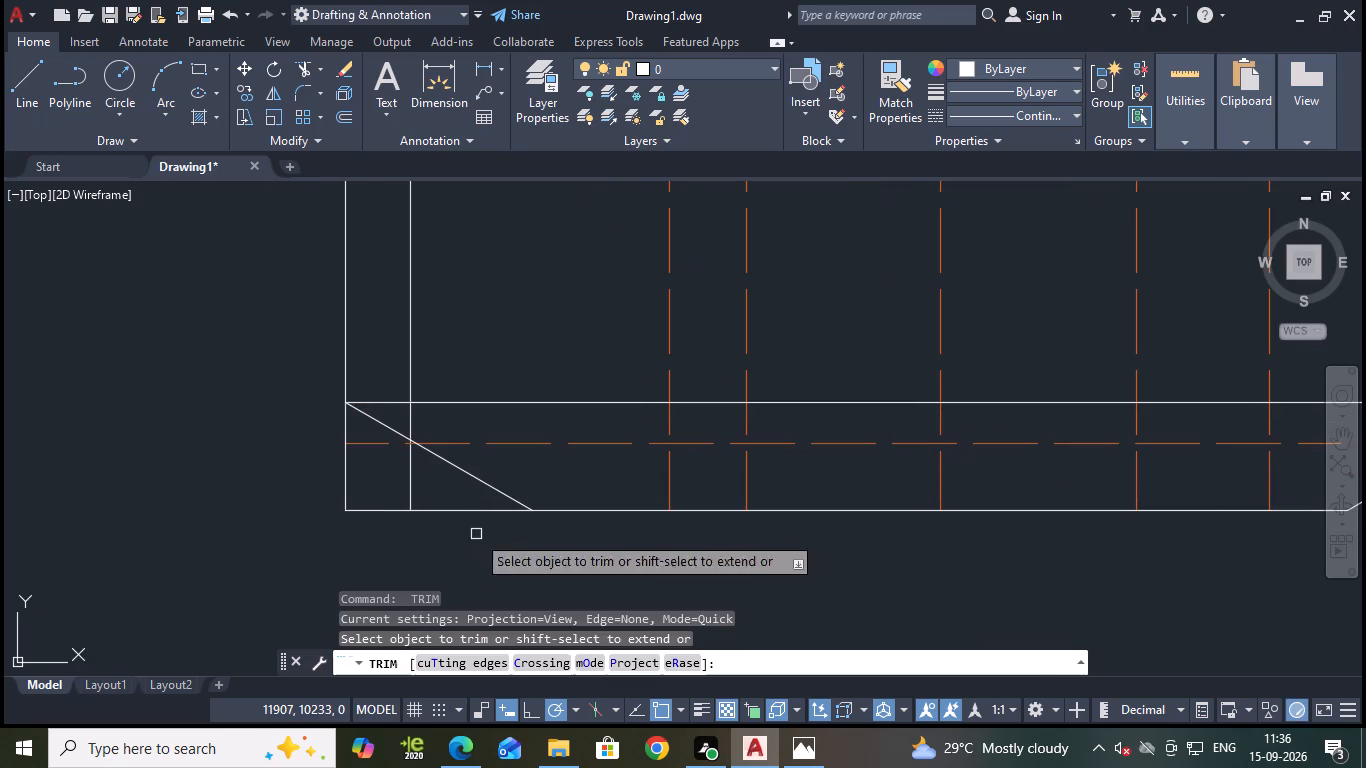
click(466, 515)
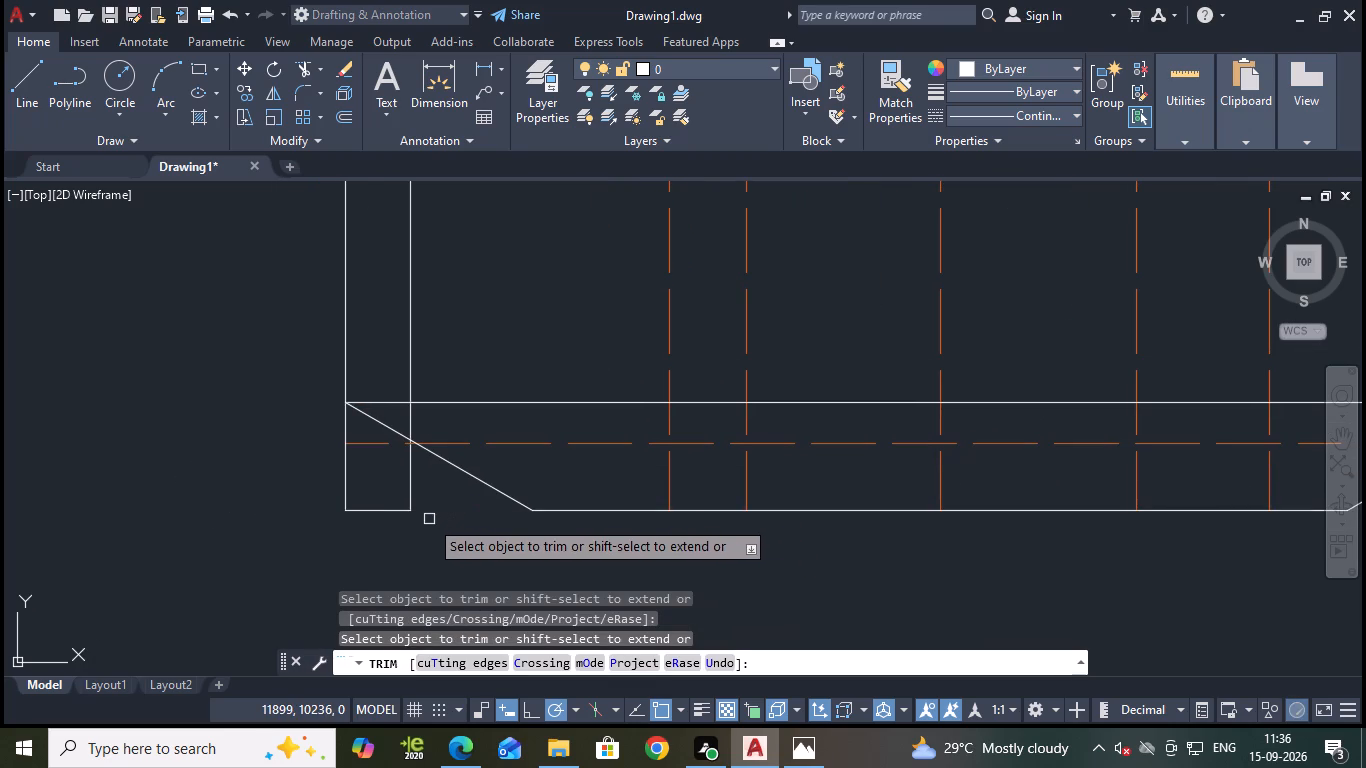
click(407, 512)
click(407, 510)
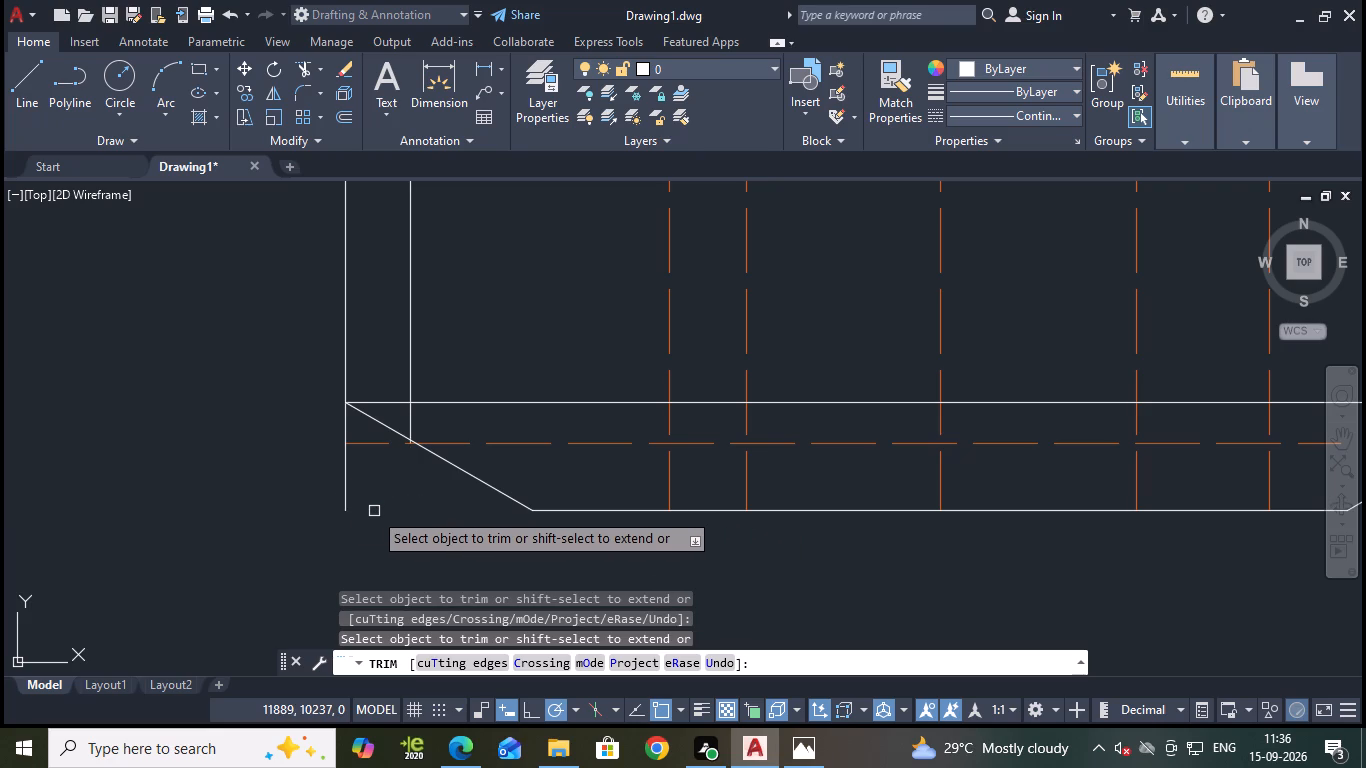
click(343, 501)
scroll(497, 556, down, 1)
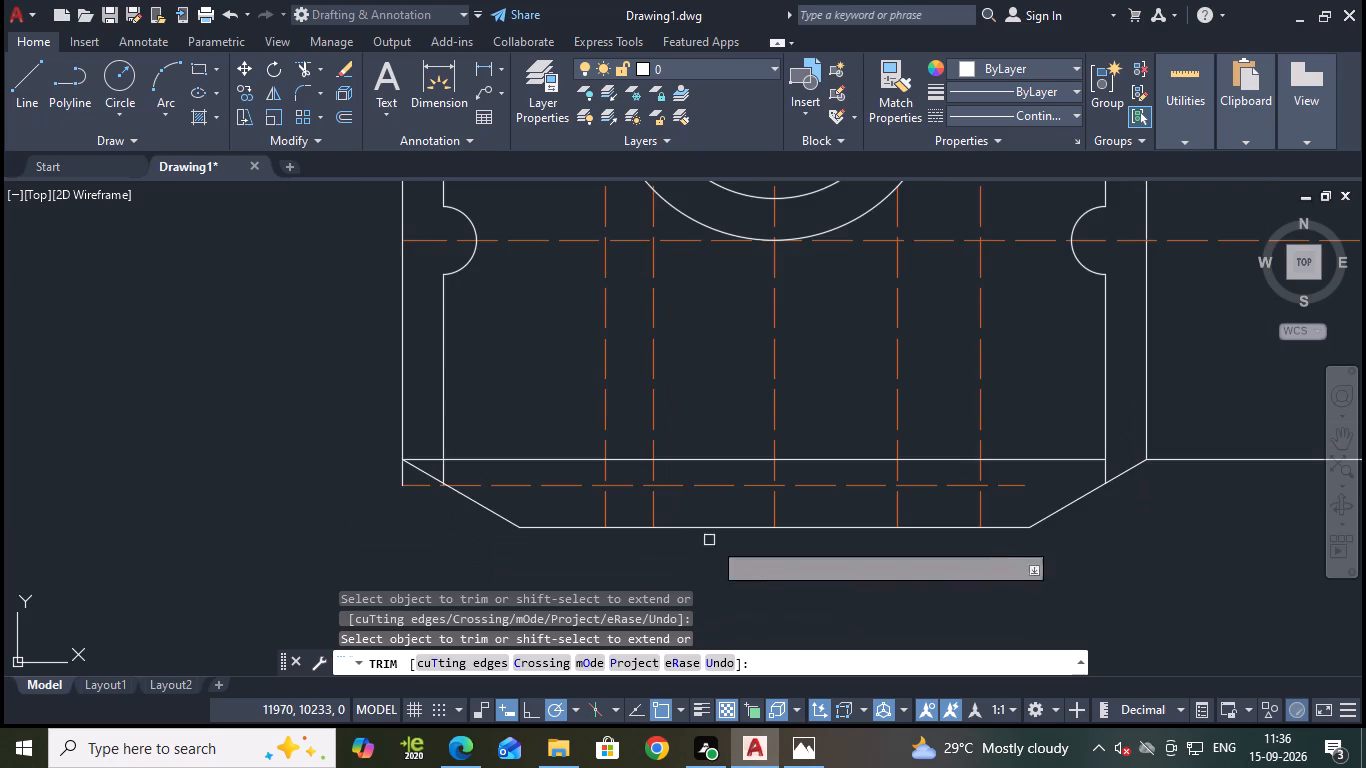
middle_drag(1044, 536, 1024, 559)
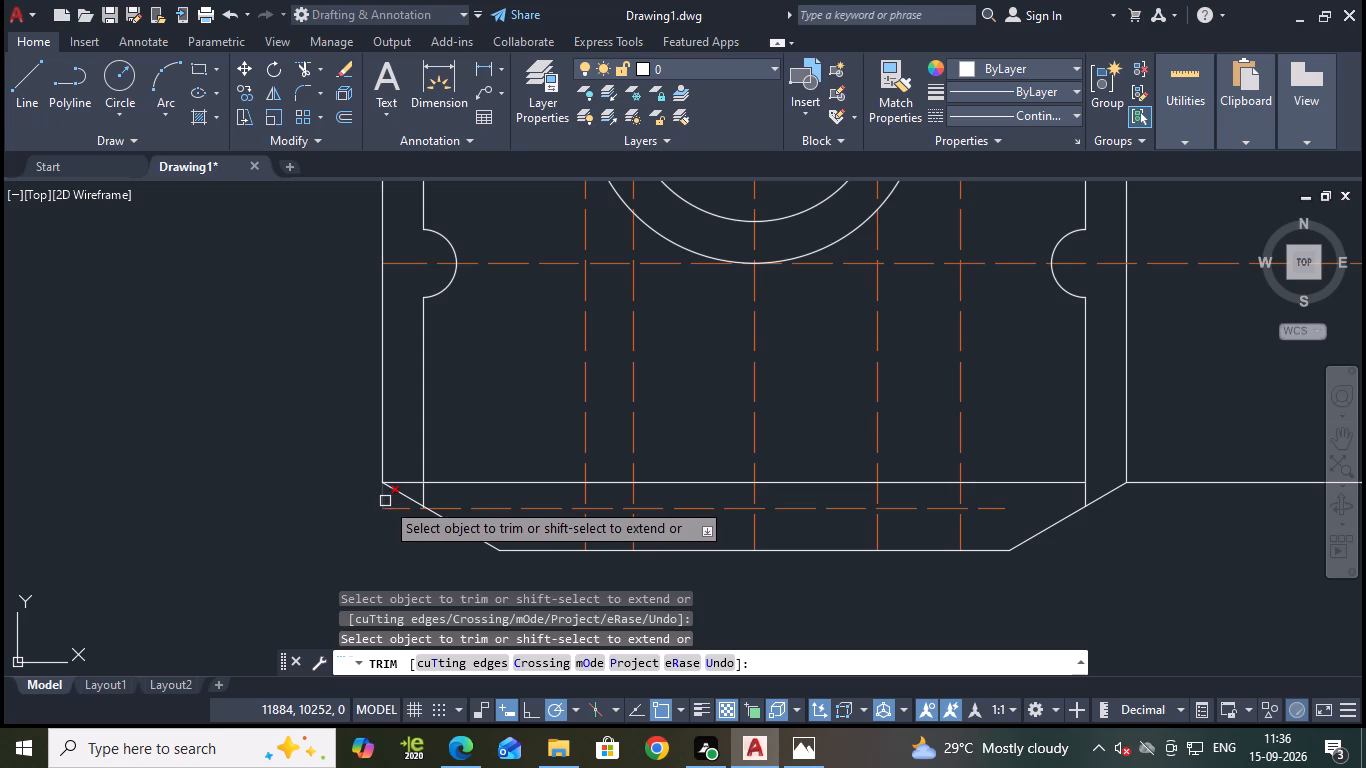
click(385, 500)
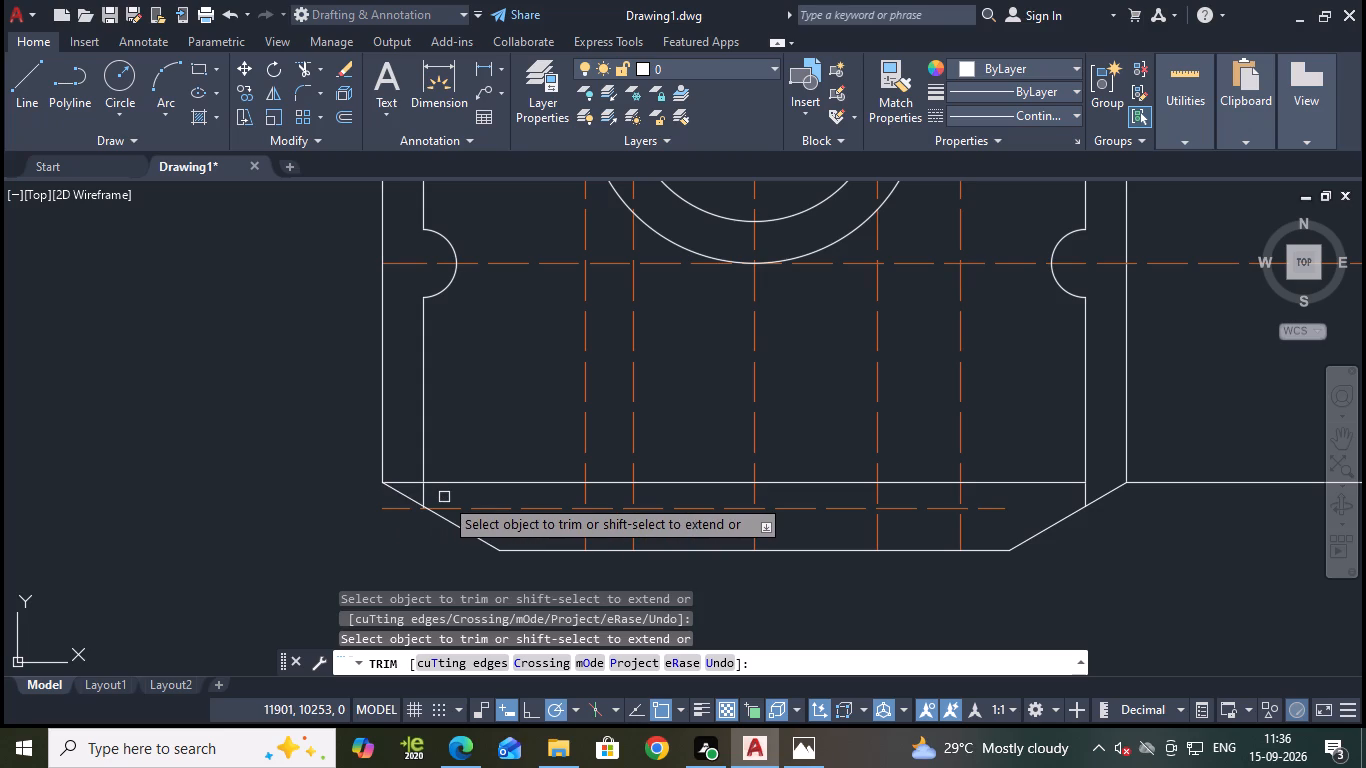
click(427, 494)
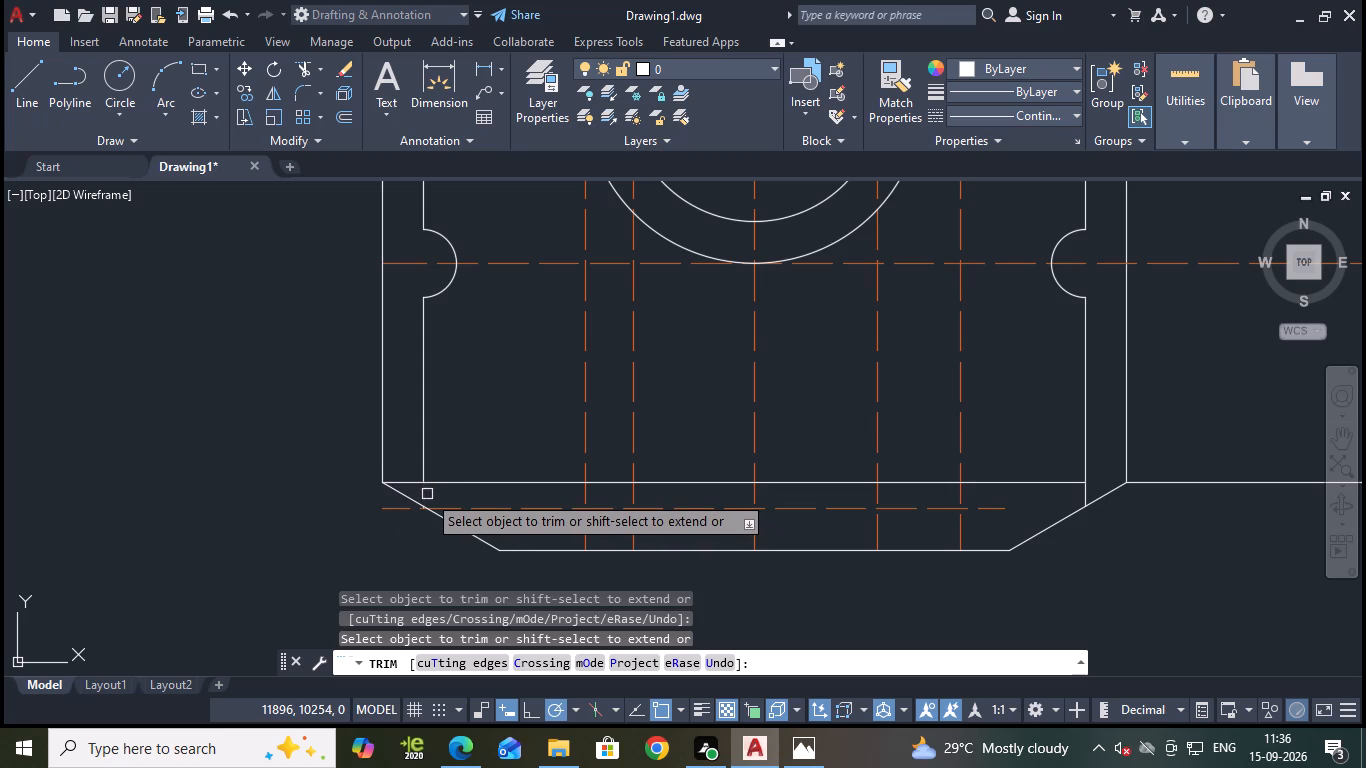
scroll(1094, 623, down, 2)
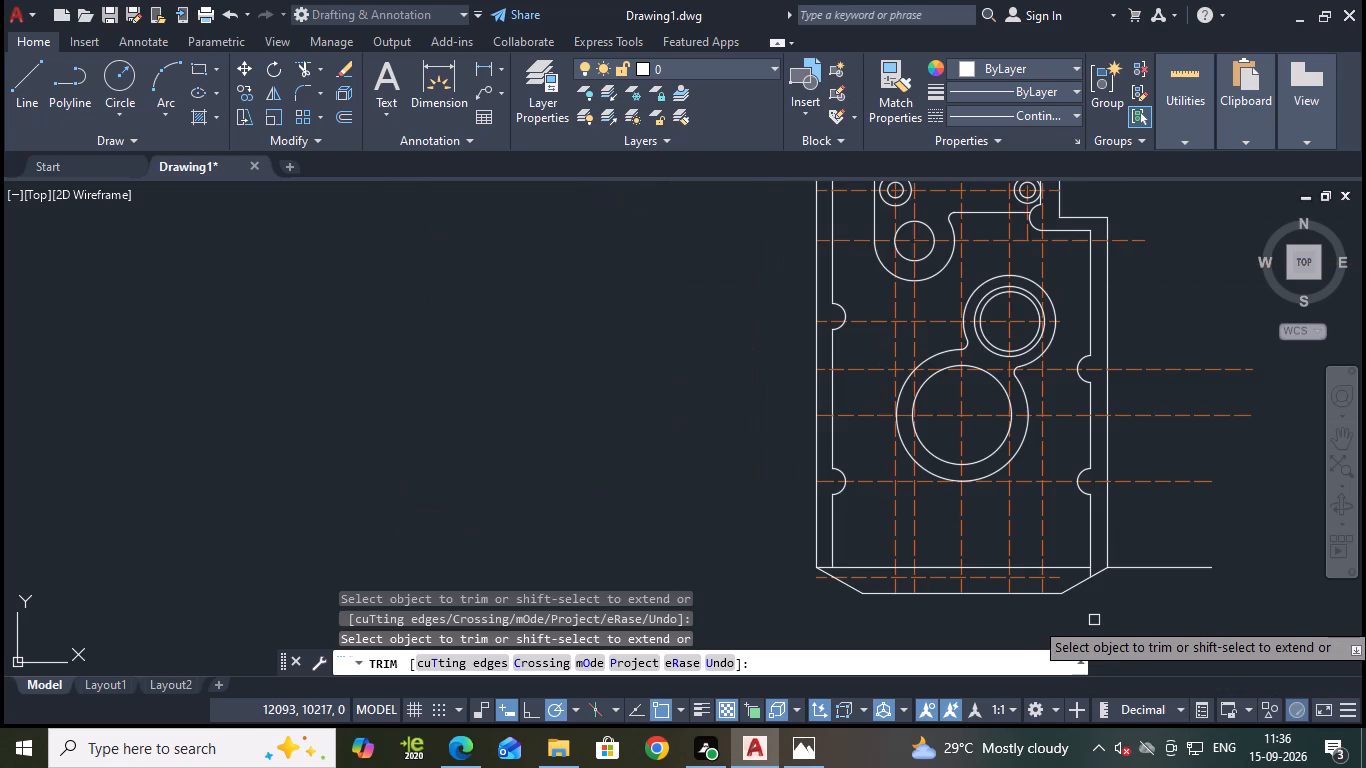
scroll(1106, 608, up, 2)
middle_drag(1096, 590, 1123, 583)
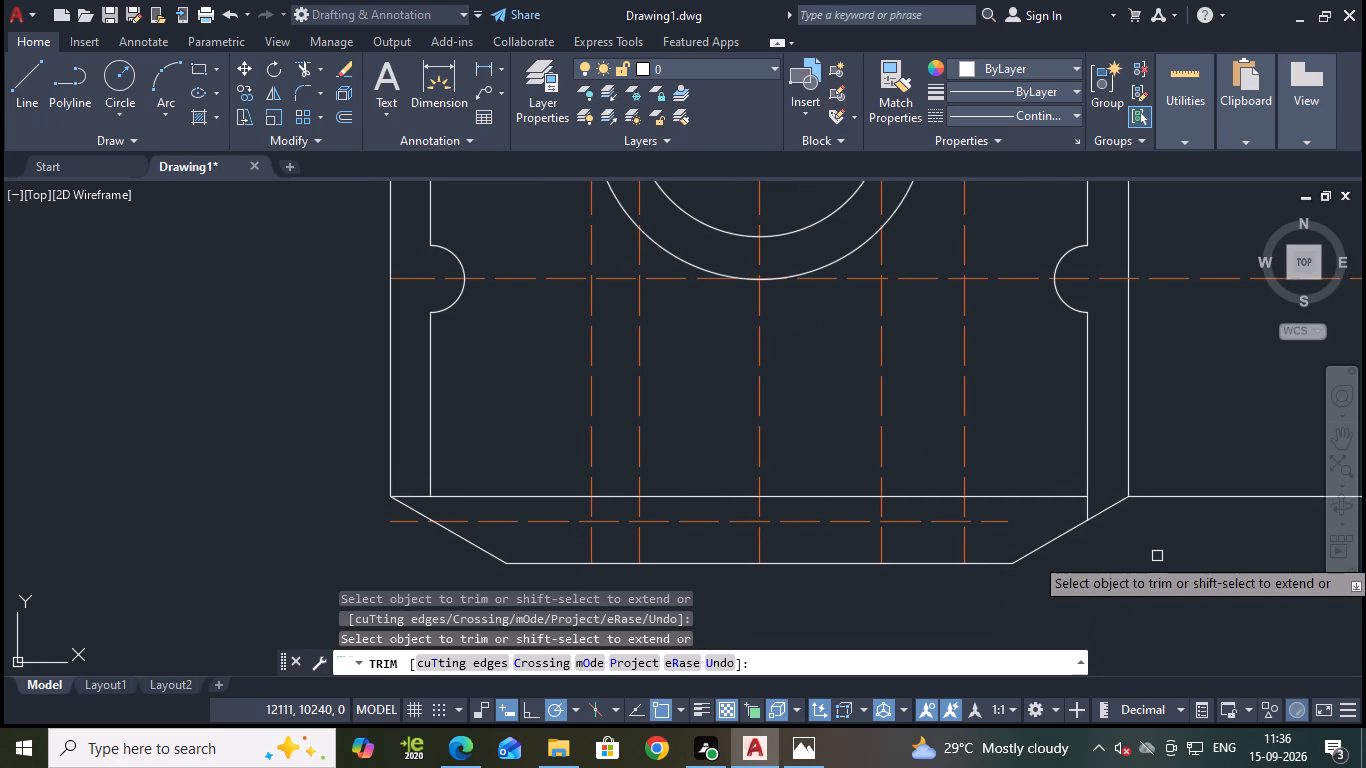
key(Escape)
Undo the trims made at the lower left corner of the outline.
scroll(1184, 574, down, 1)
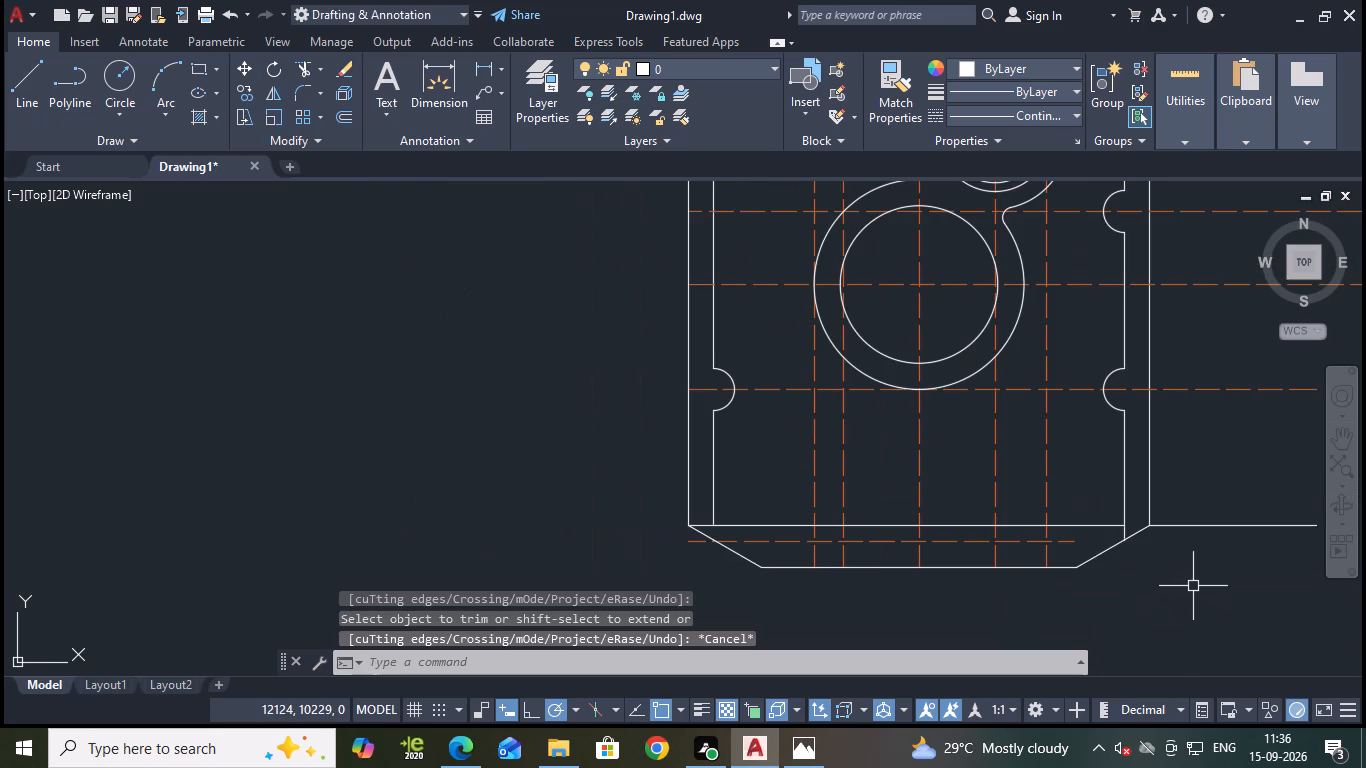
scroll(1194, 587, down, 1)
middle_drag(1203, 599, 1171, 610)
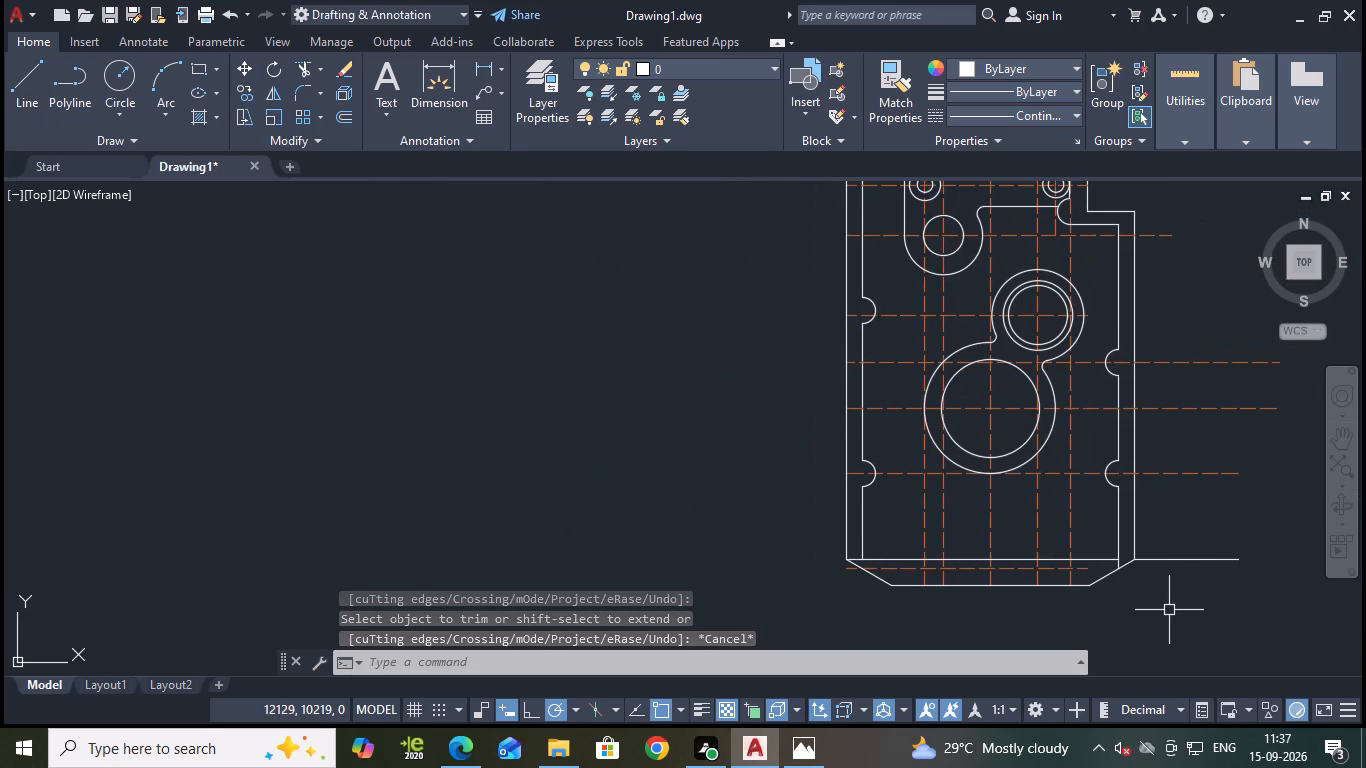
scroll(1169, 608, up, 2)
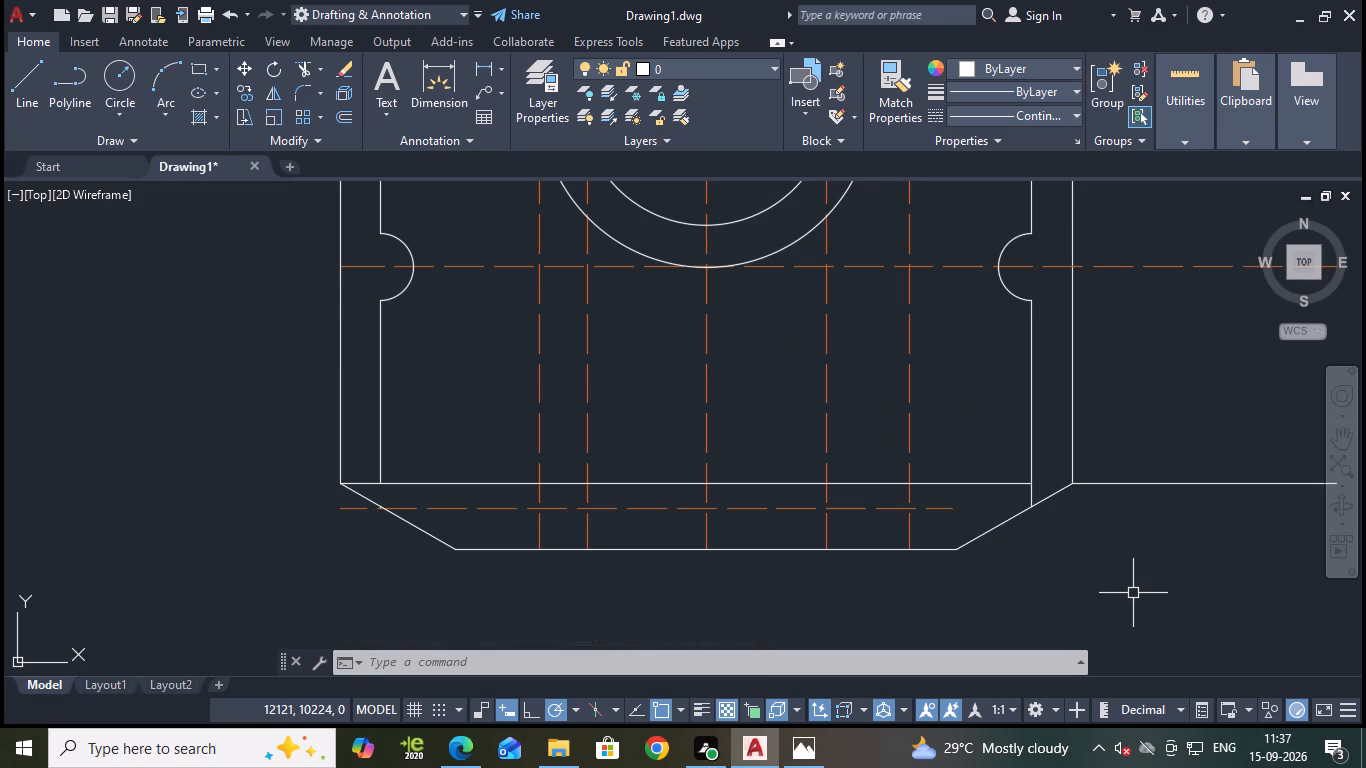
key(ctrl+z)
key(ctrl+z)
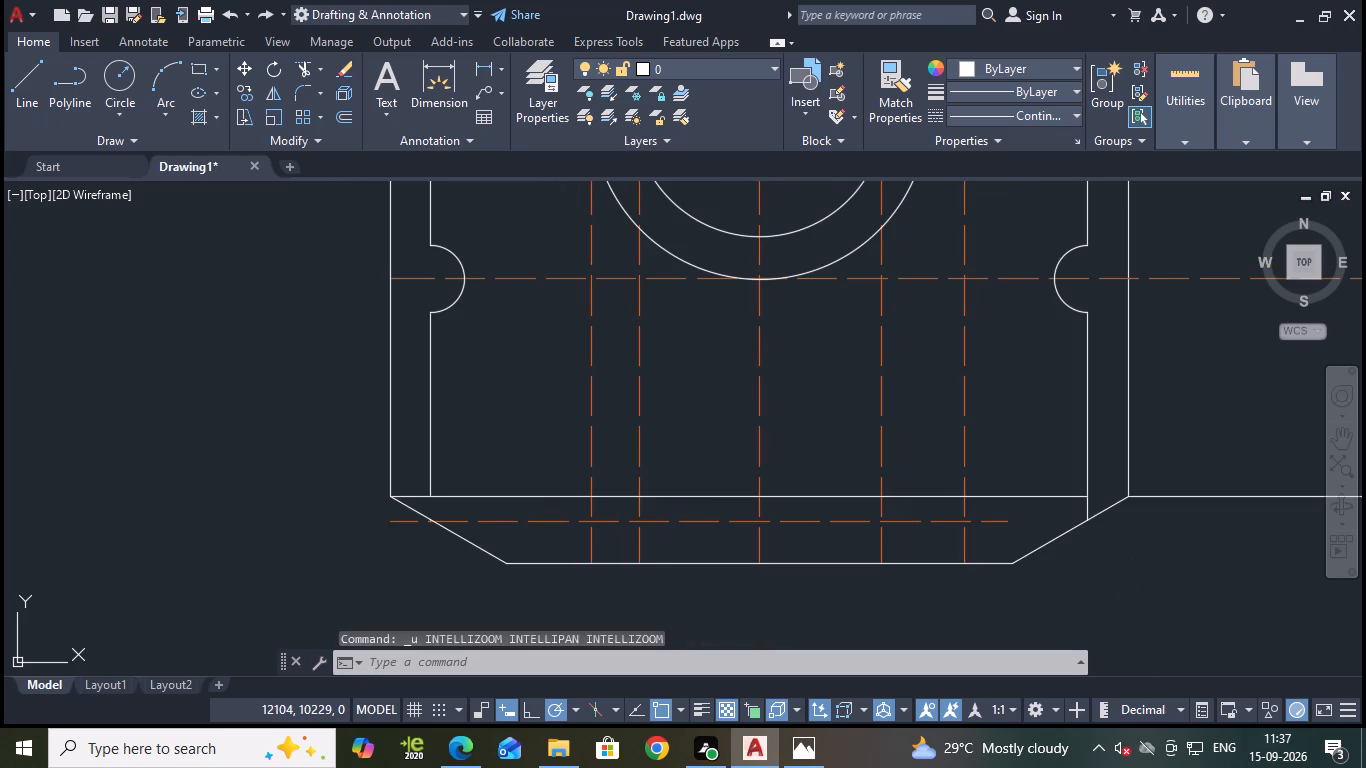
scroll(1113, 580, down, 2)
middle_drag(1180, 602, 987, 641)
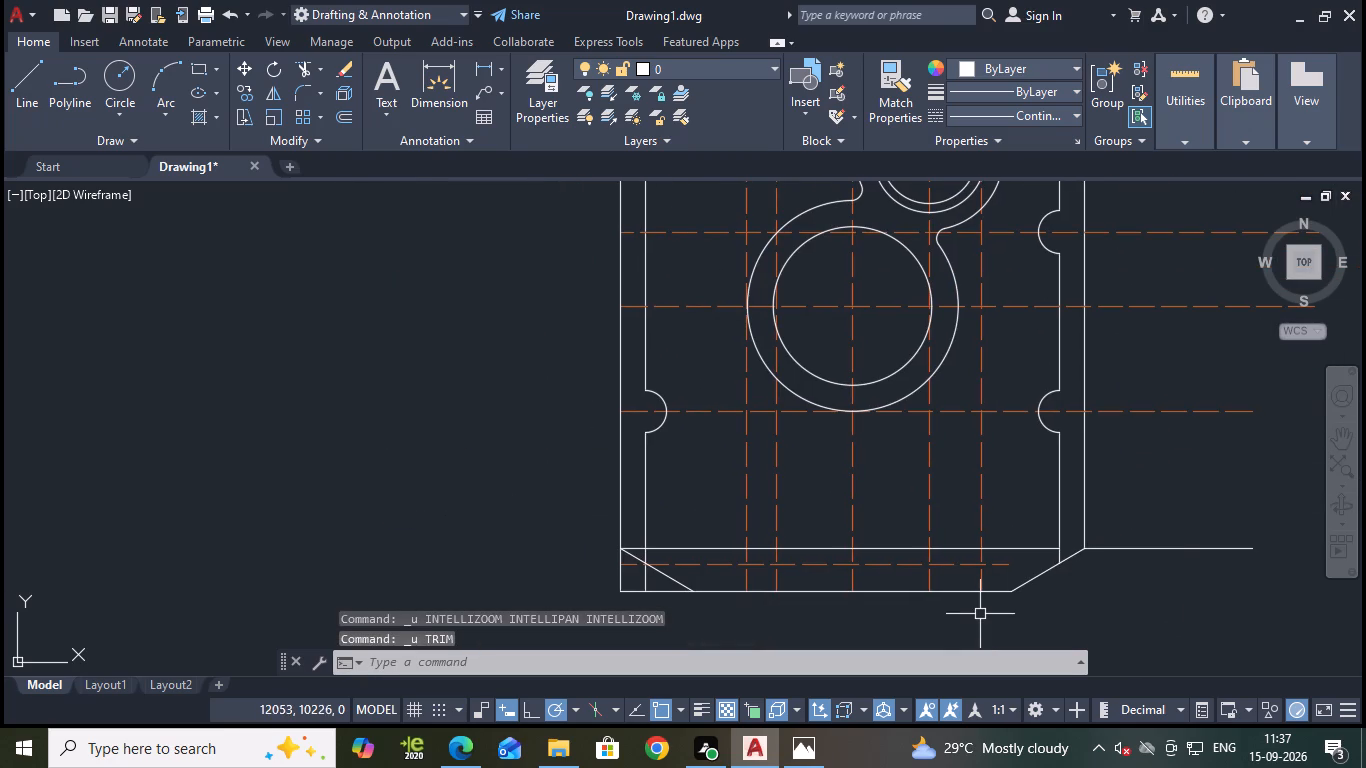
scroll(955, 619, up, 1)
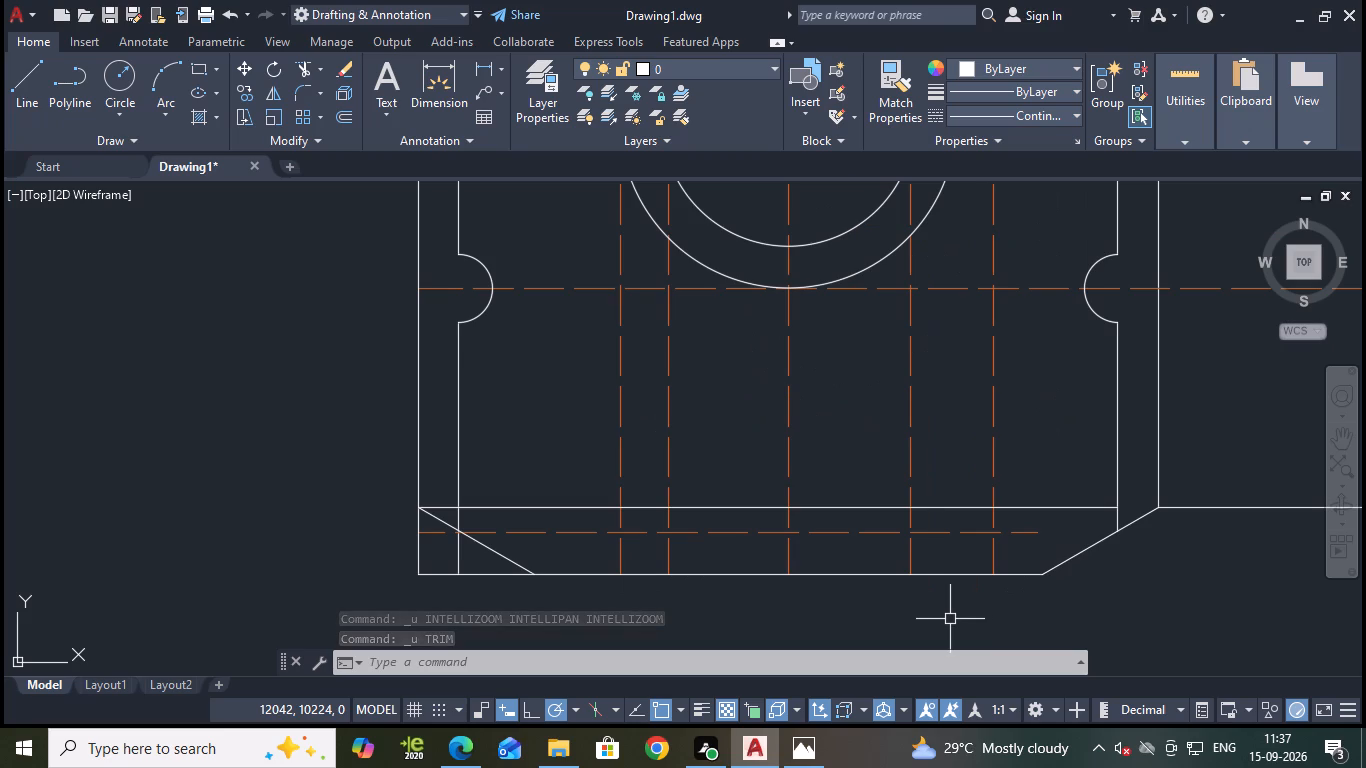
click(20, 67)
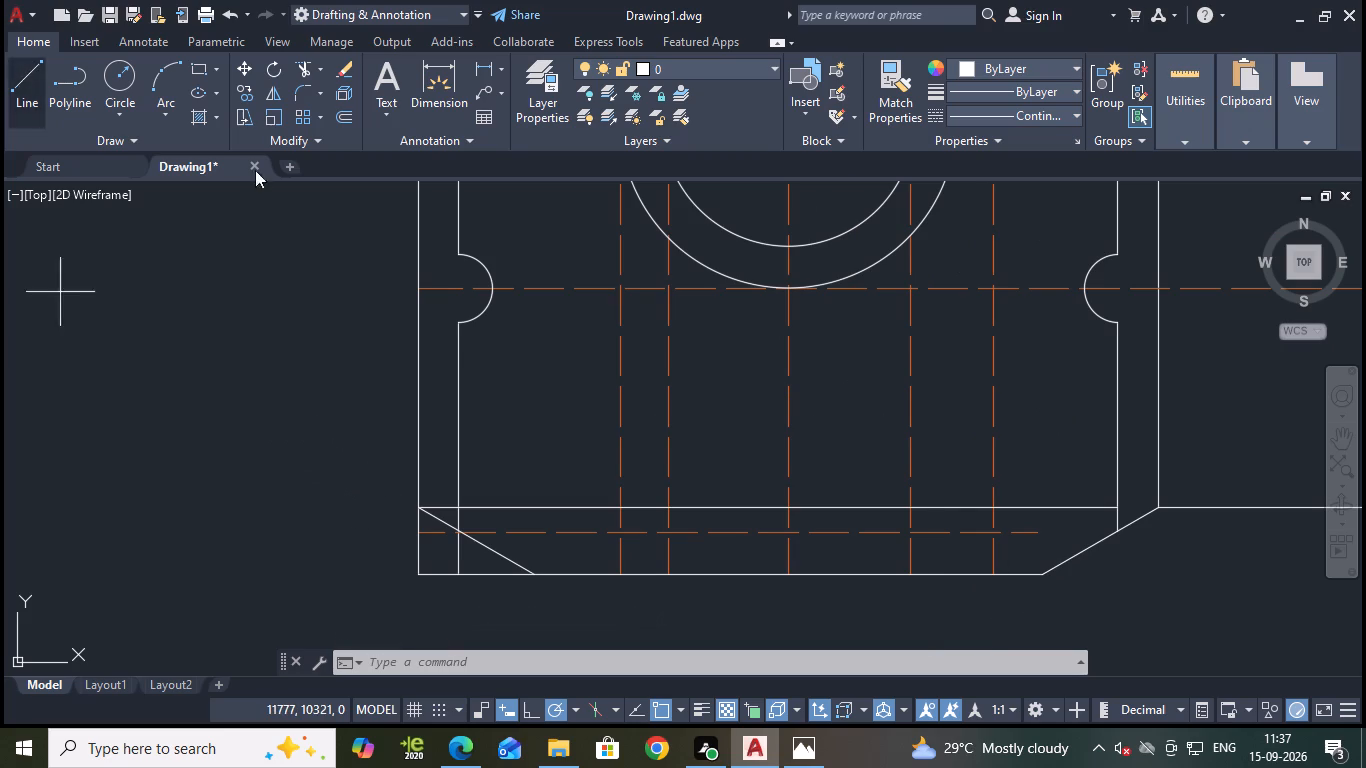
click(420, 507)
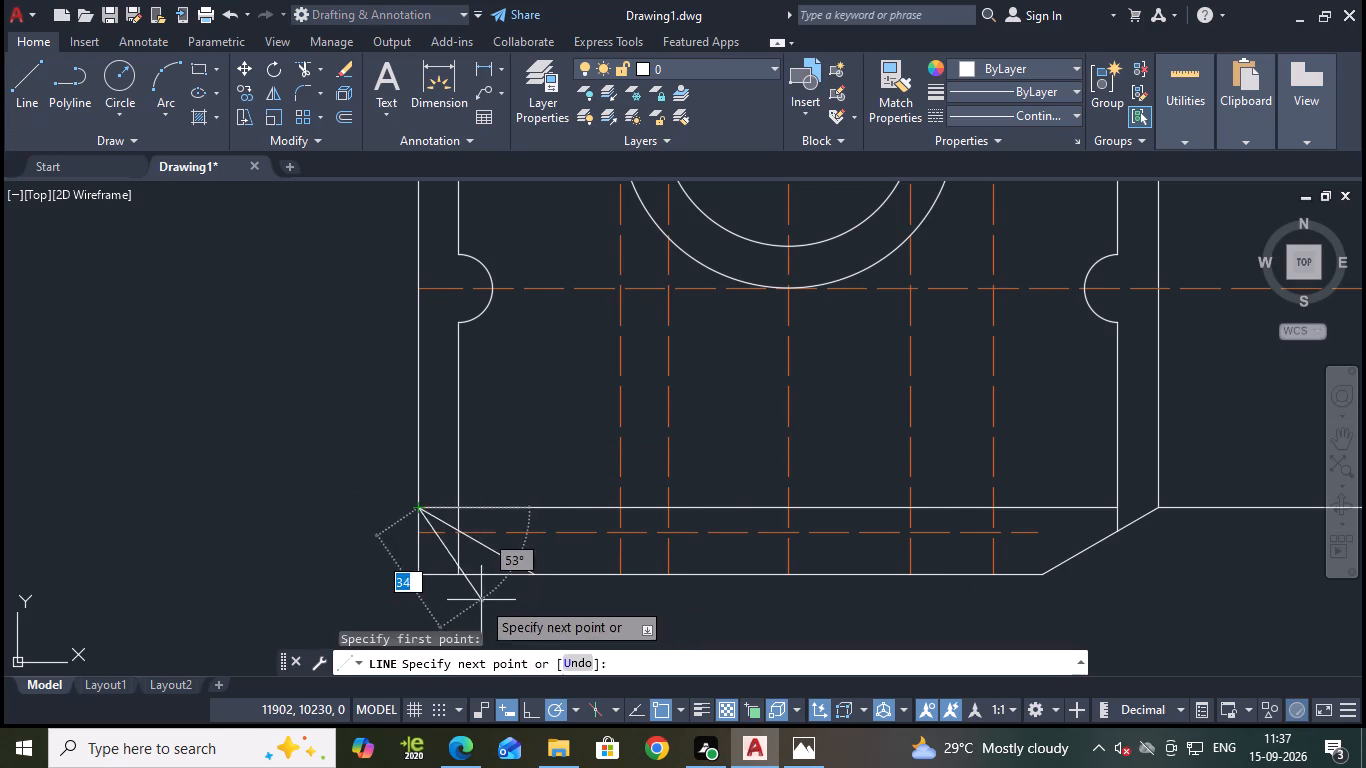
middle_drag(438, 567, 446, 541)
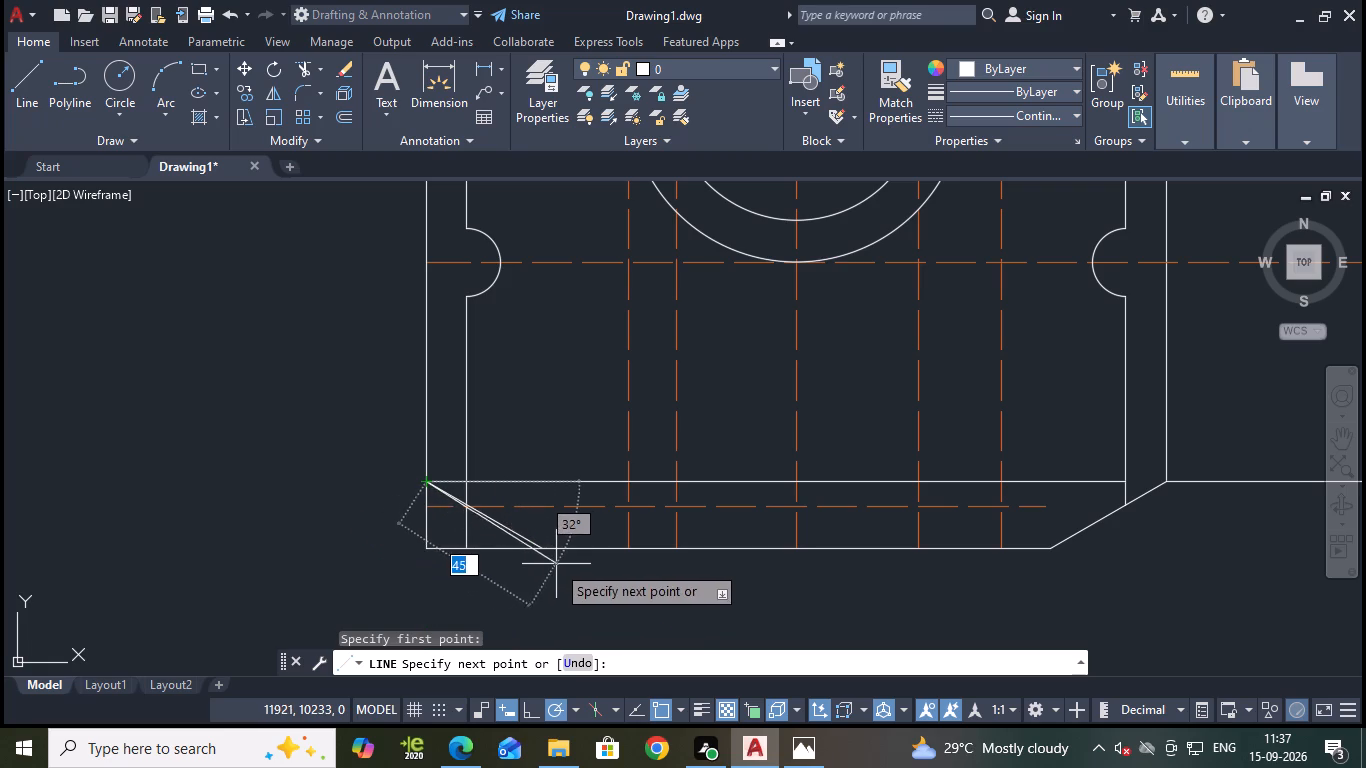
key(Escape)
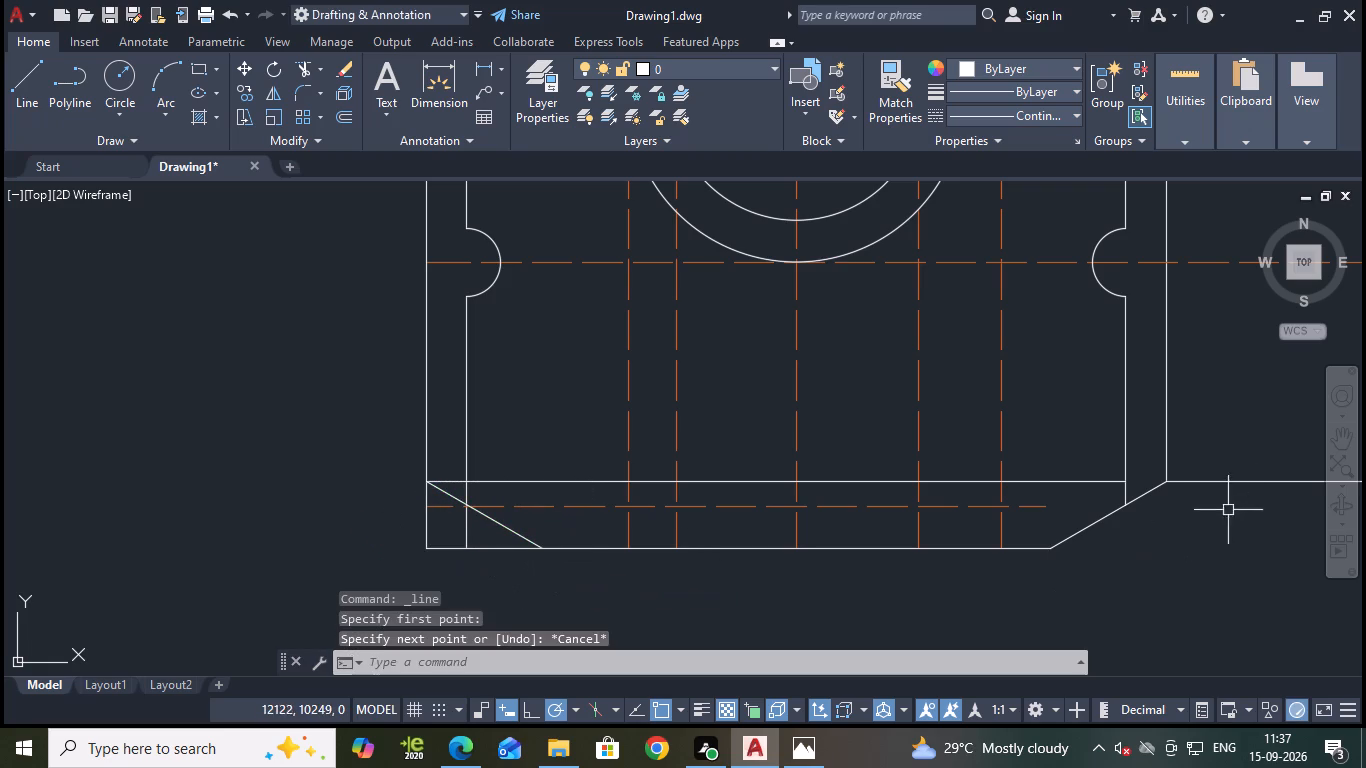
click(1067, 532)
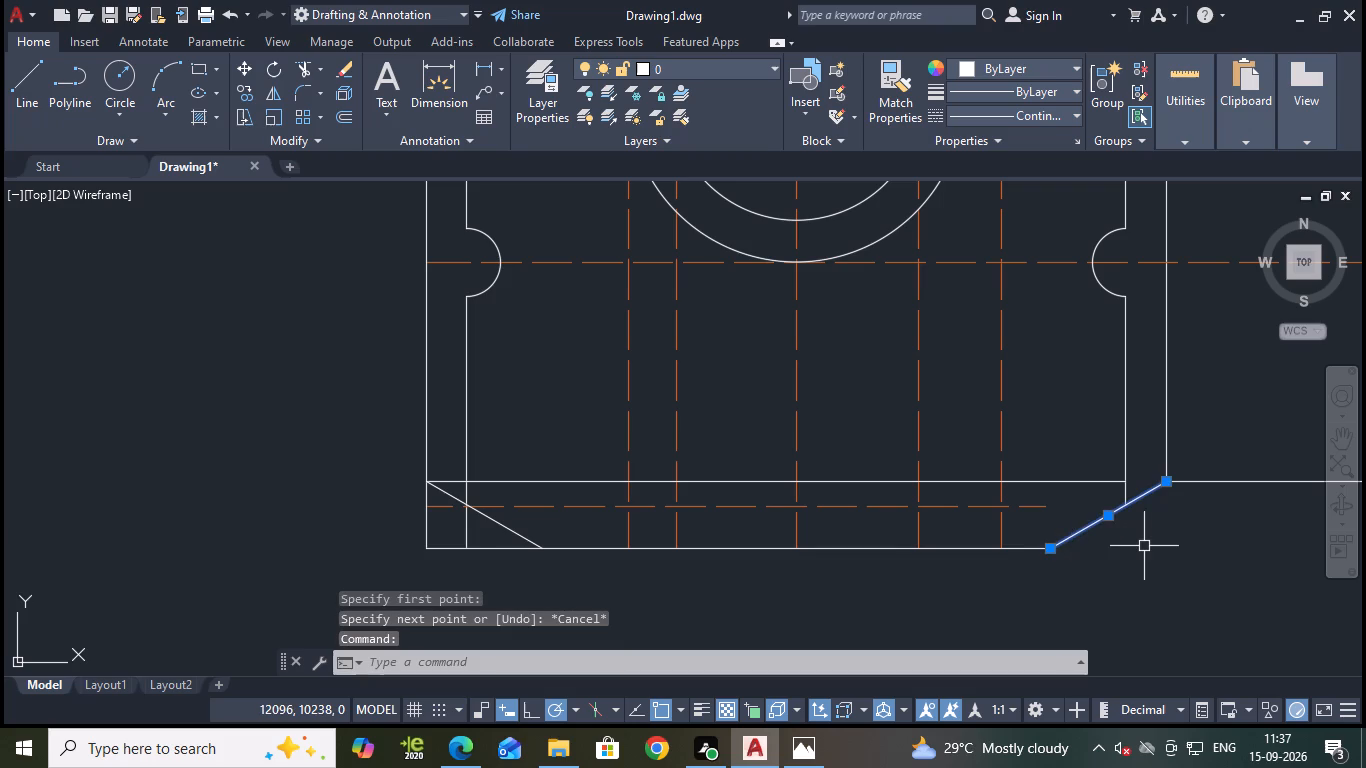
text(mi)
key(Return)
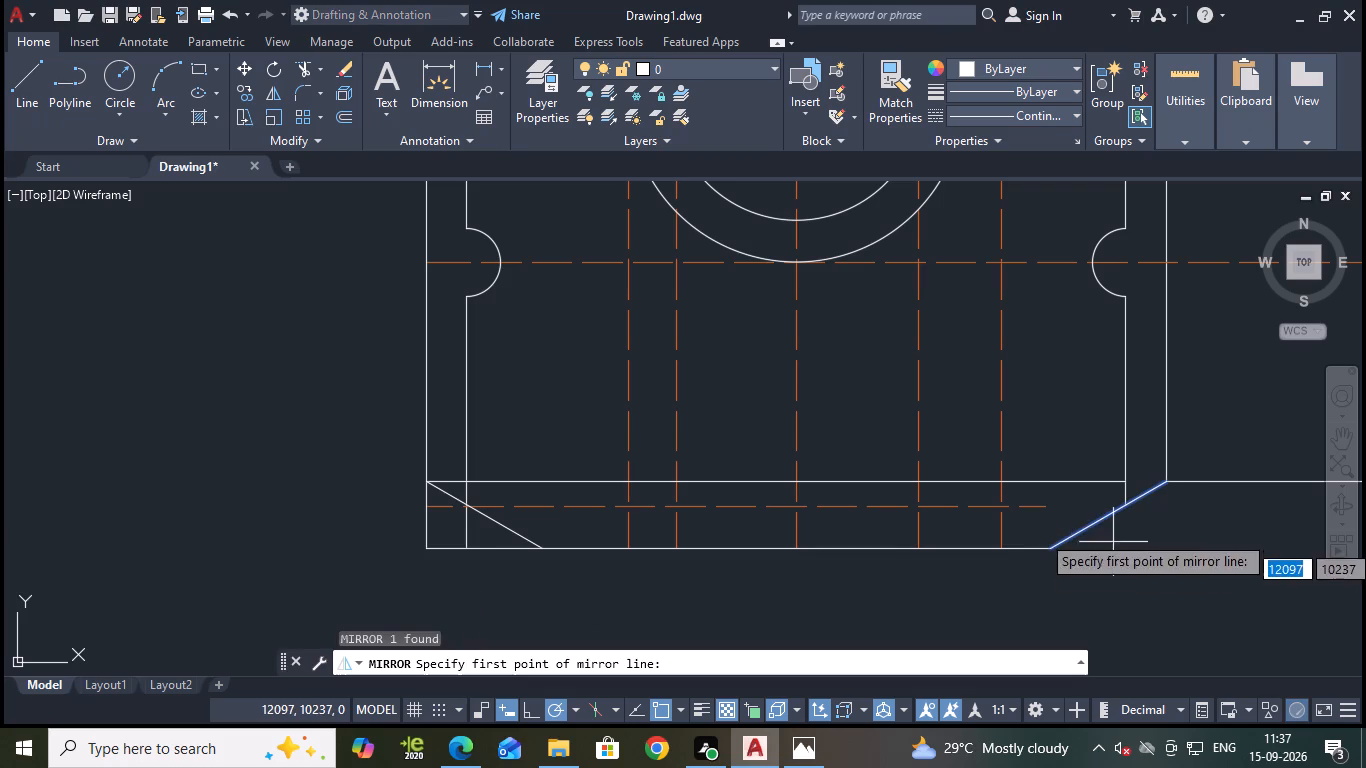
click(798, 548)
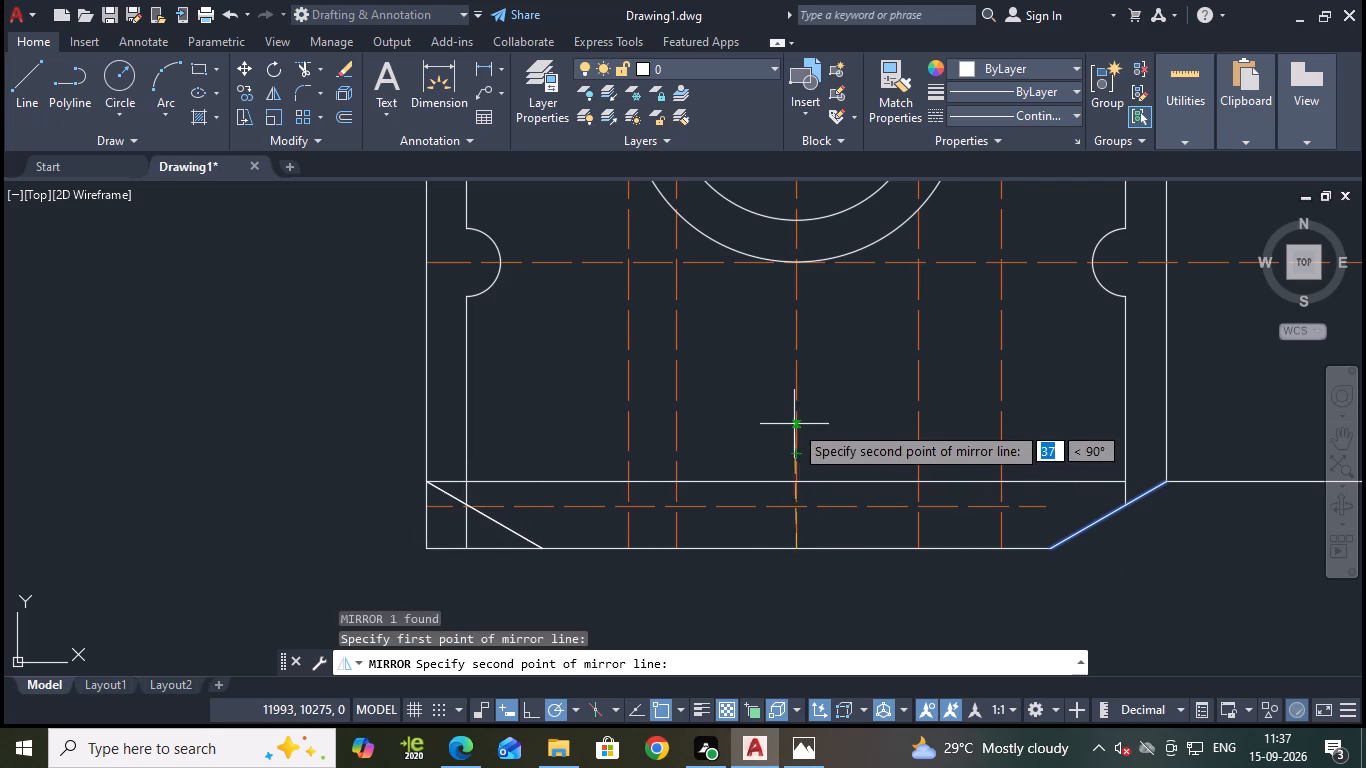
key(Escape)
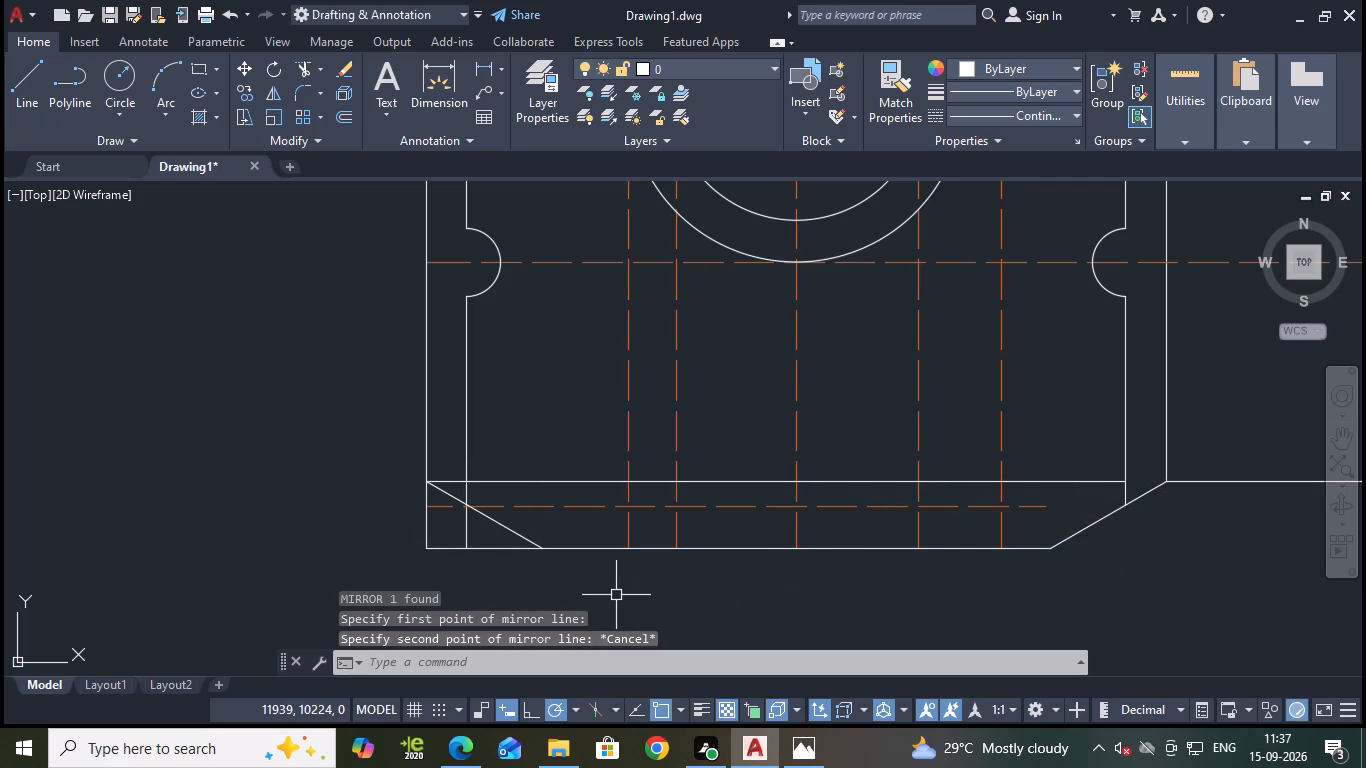
At the lower left corner, trim the bottom edge and both verticals outside the slope, plus the offset line between the walls.
text(tr)
key(Return)
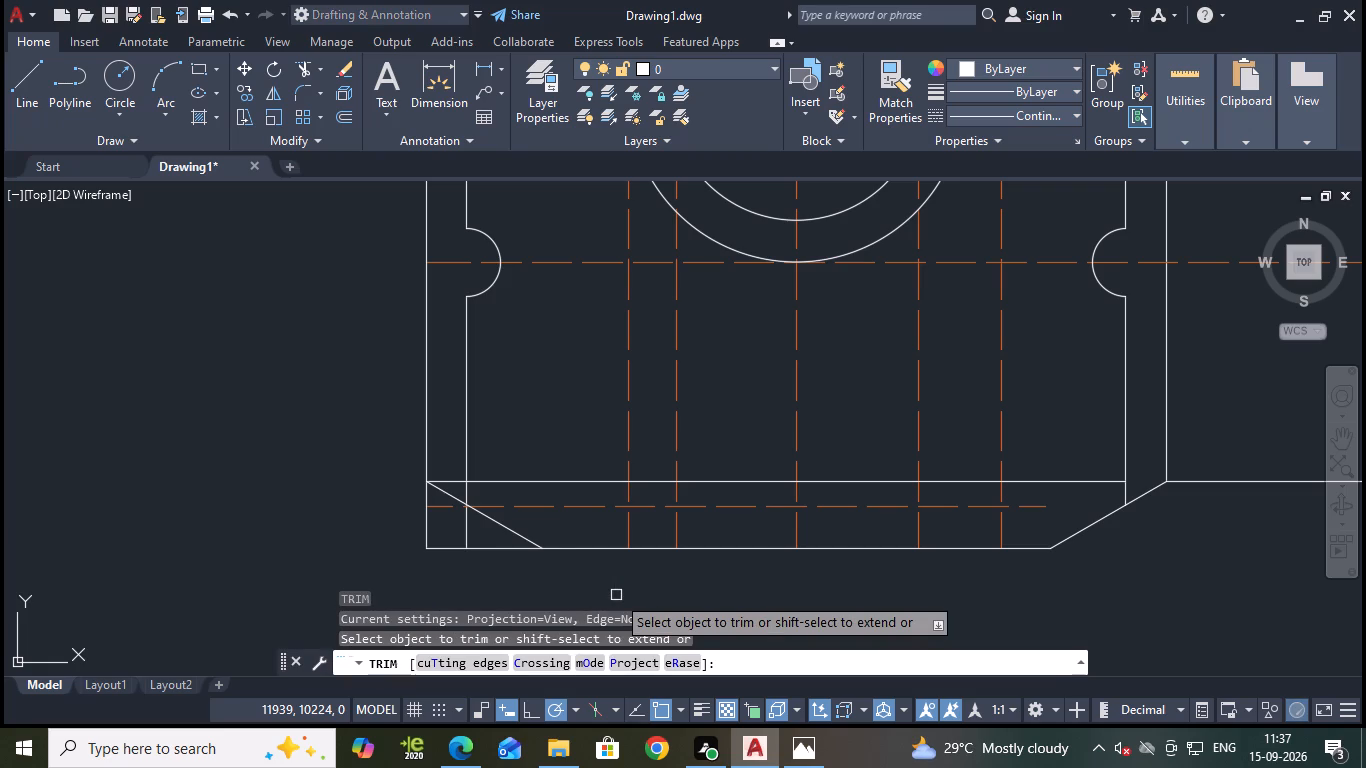
click(491, 555)
click(484, 543)
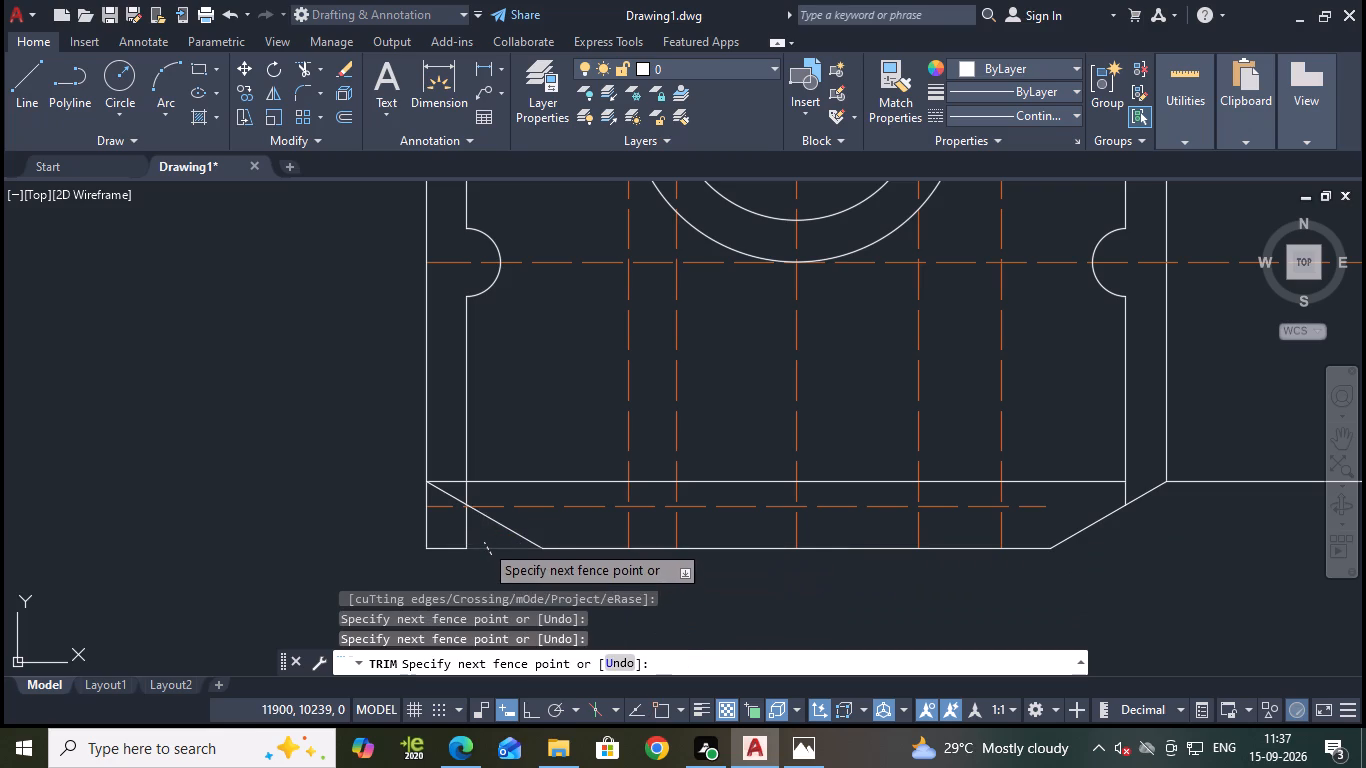
click(464, 548)
click(464, 537)
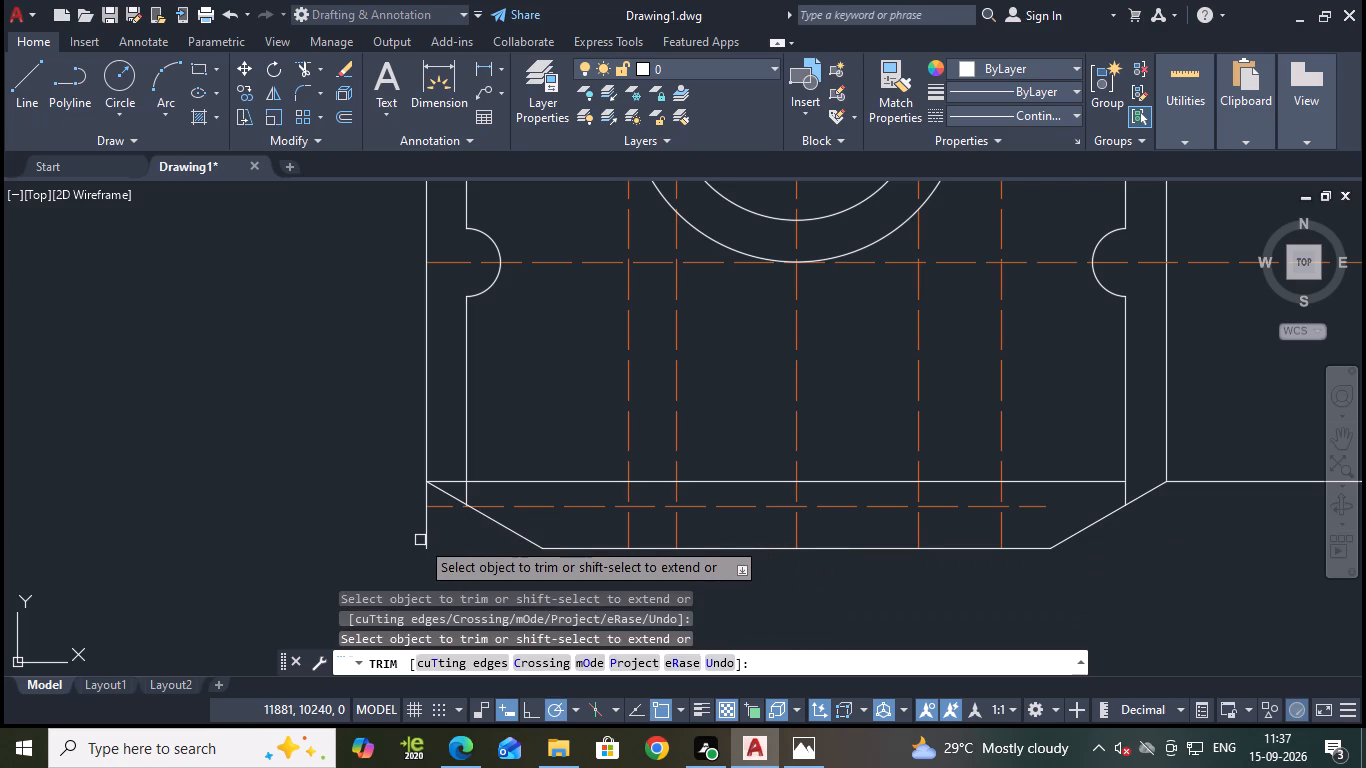
click(421, 540)
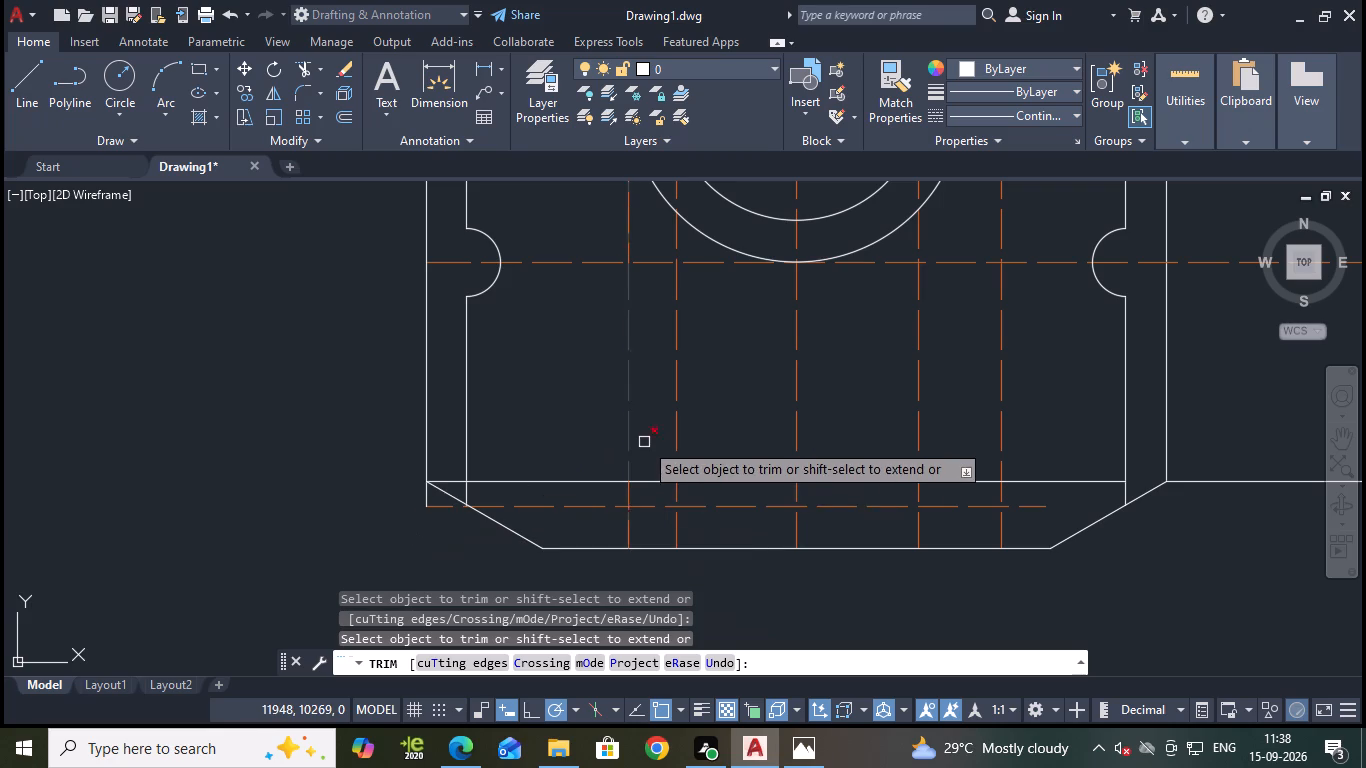
click(459, 478)
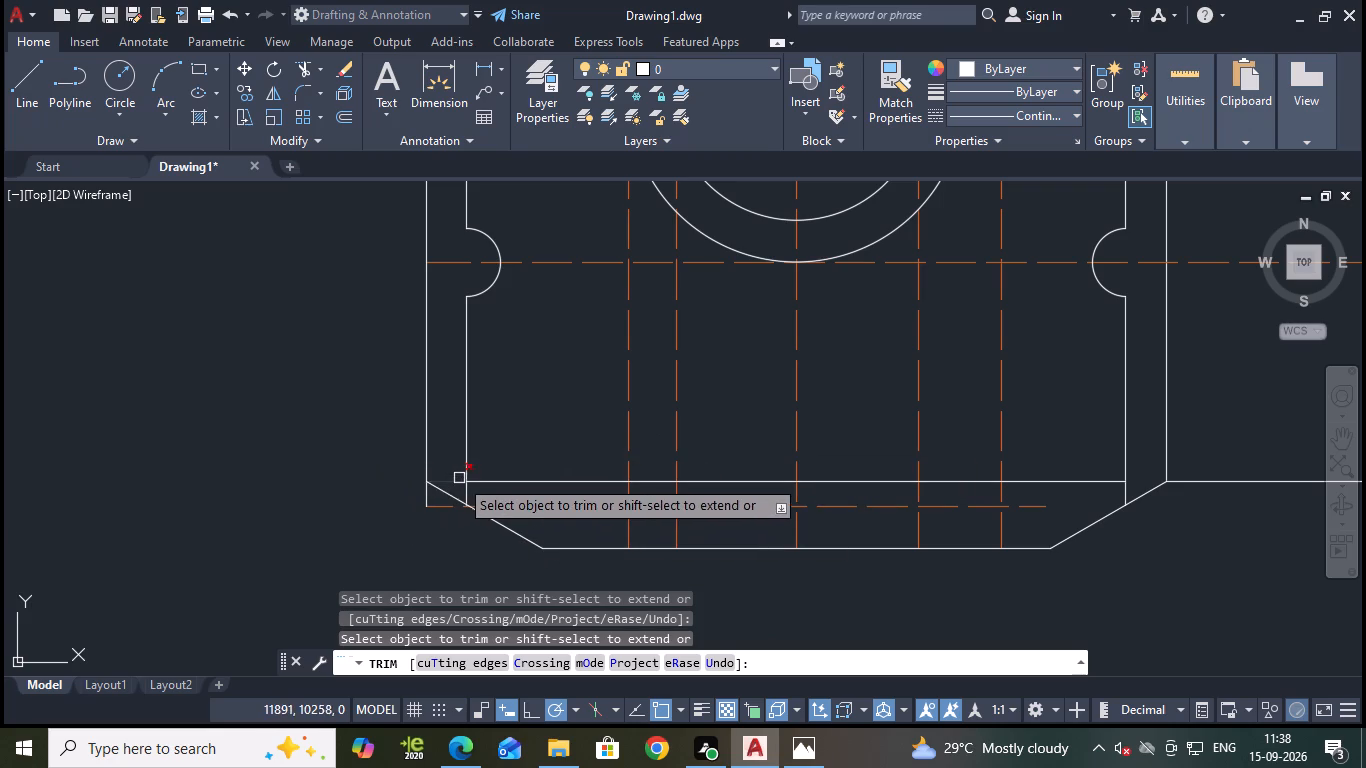
click(423, 496)
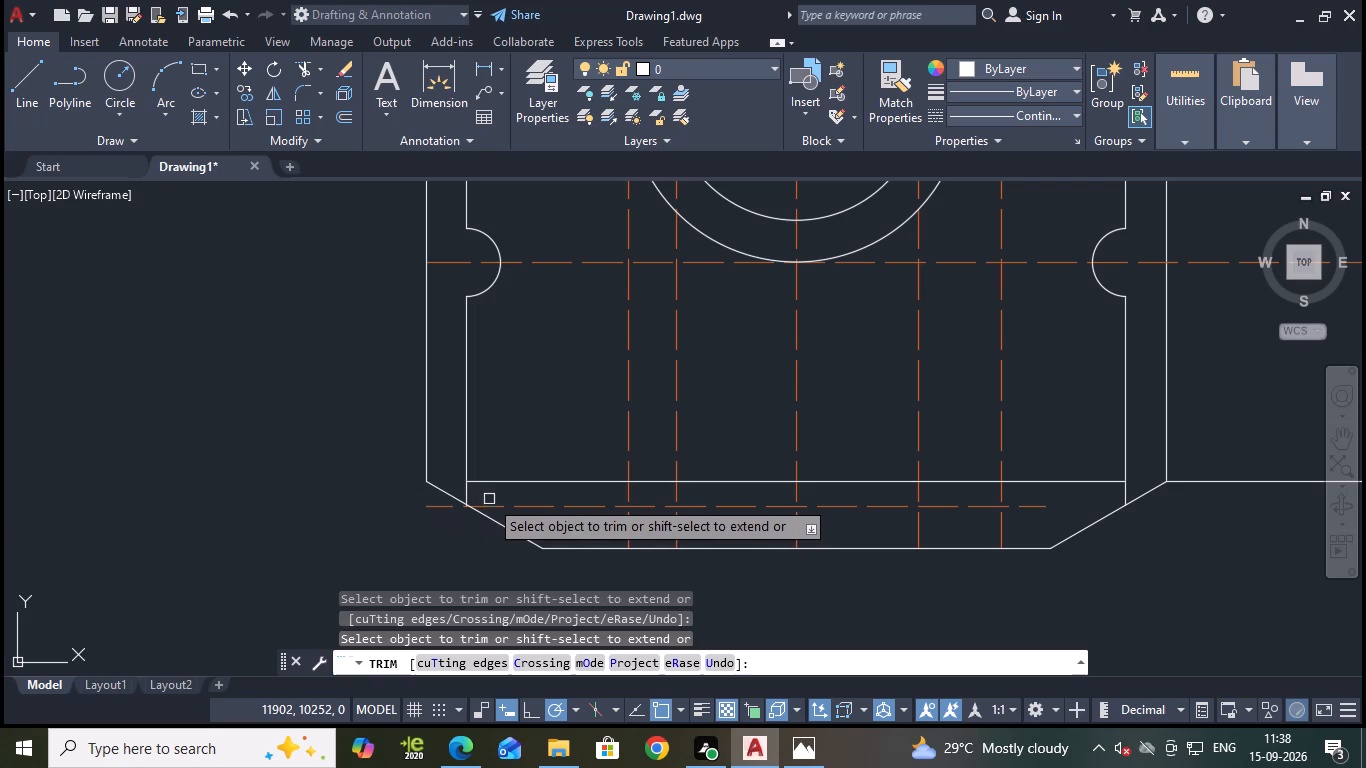
Trim both inner verticals where they extend below the horizontal offset line.
click(466, 492)
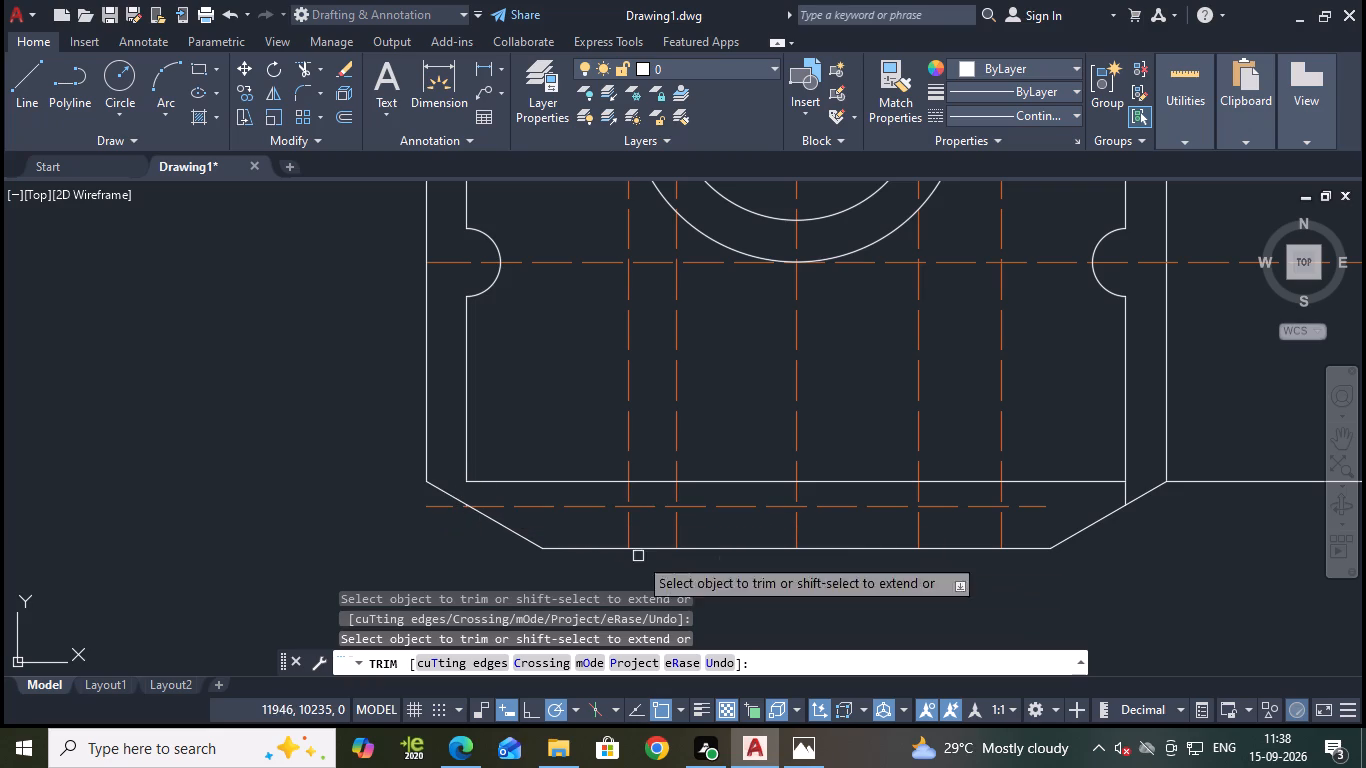
click(1123, 495)
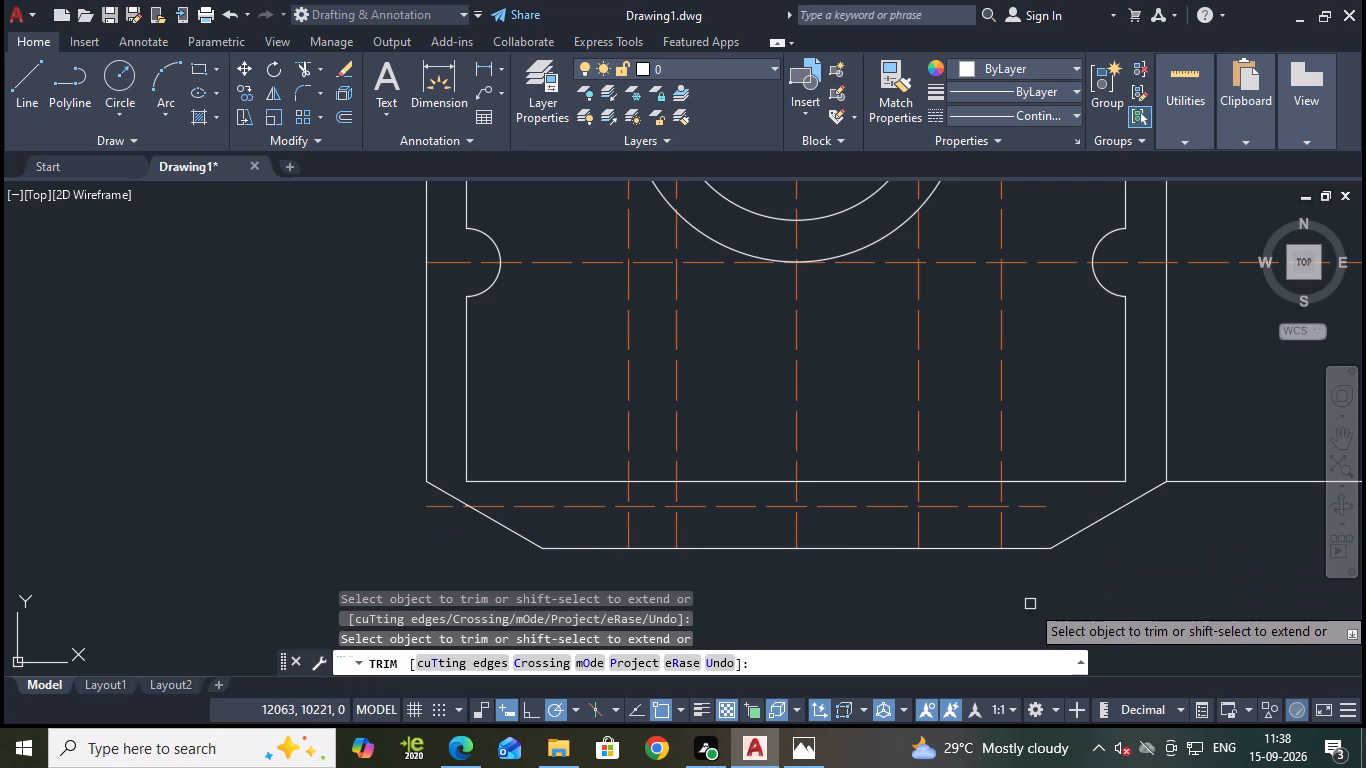
key(Escape)
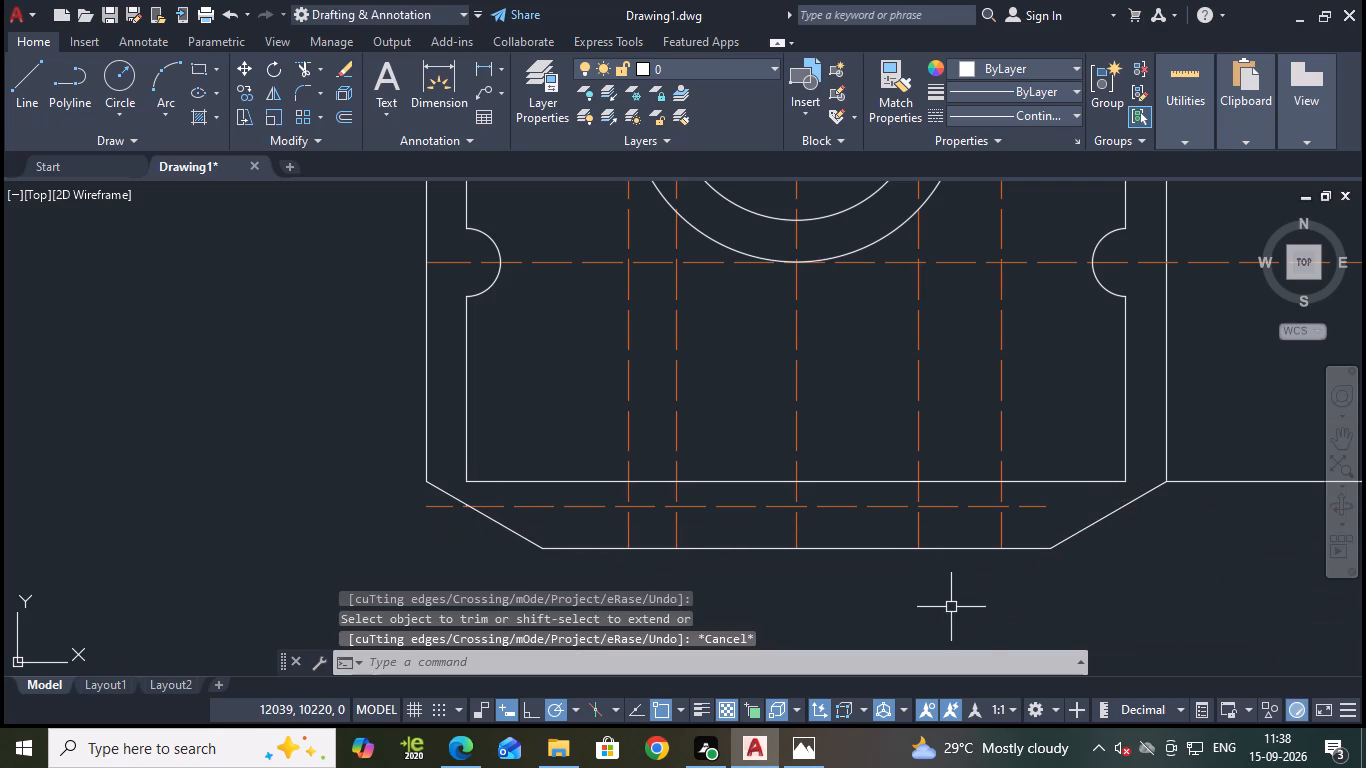
Offset both sloped bottom corner lines 17 mm towards the inside of the profile.
key(o)
key(Return)
key(Return)
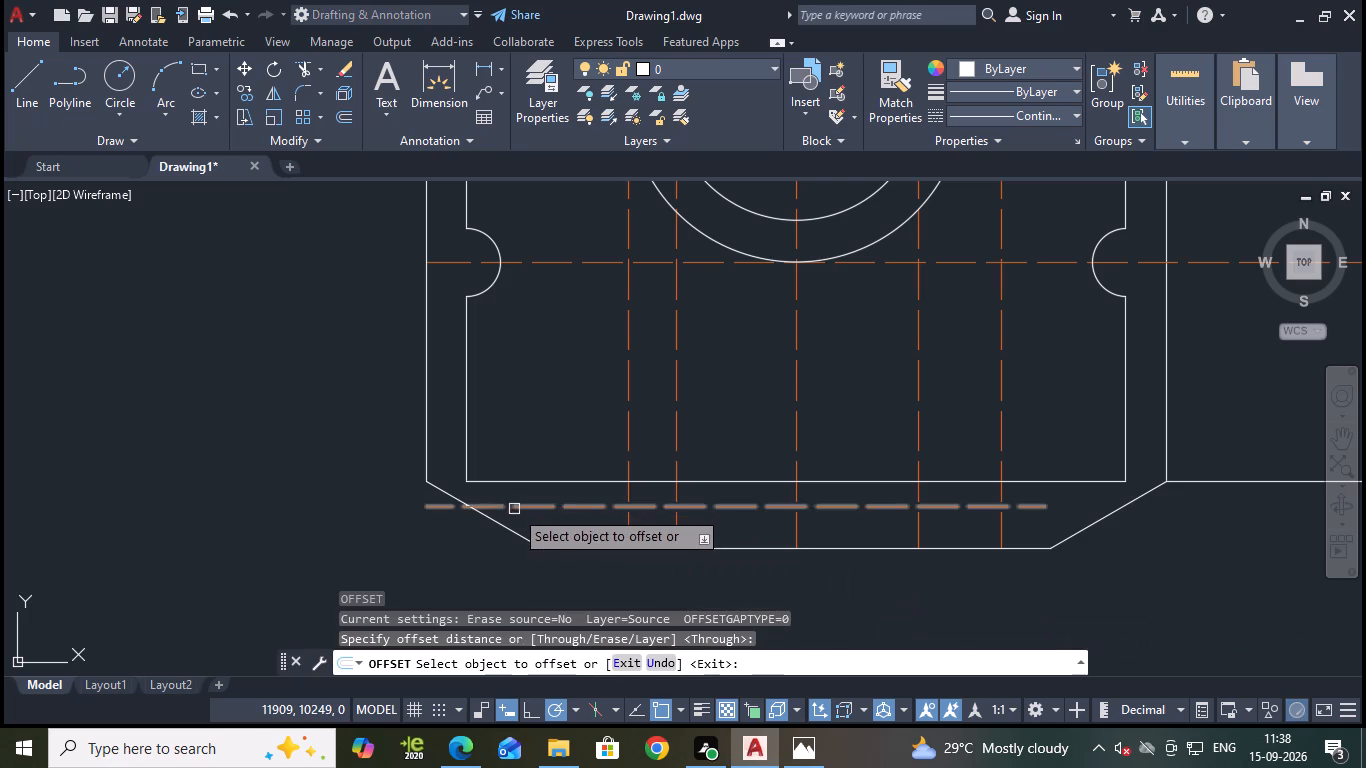
click(511, 536)
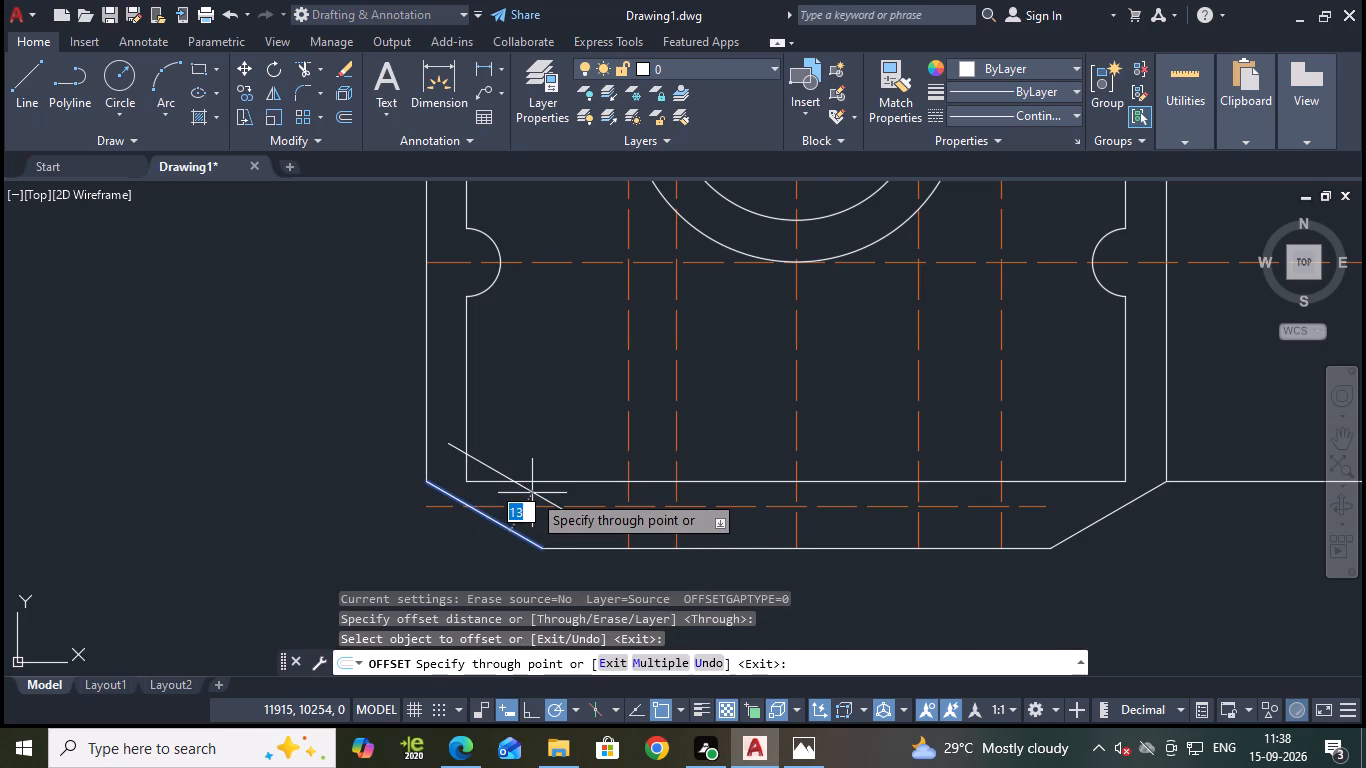
text(17)
key(Return)
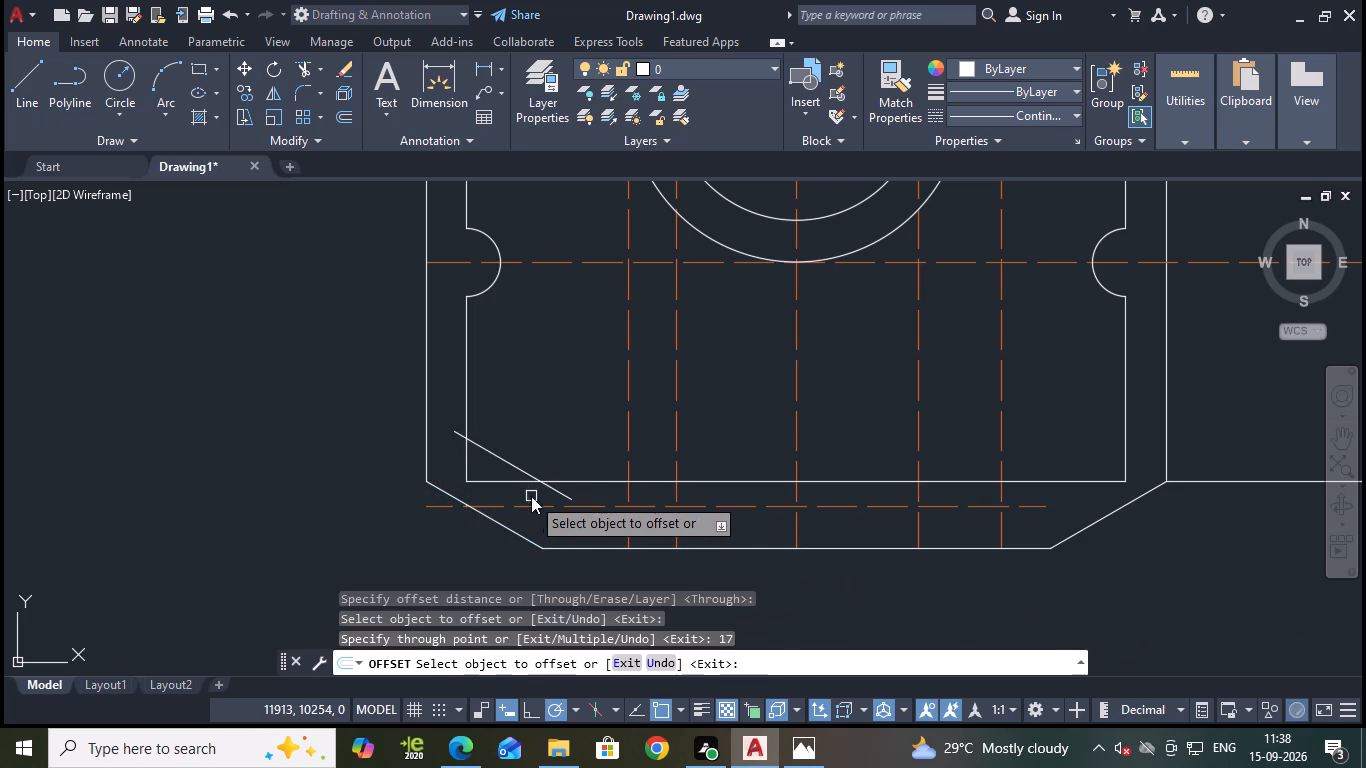
click(1082, 526)
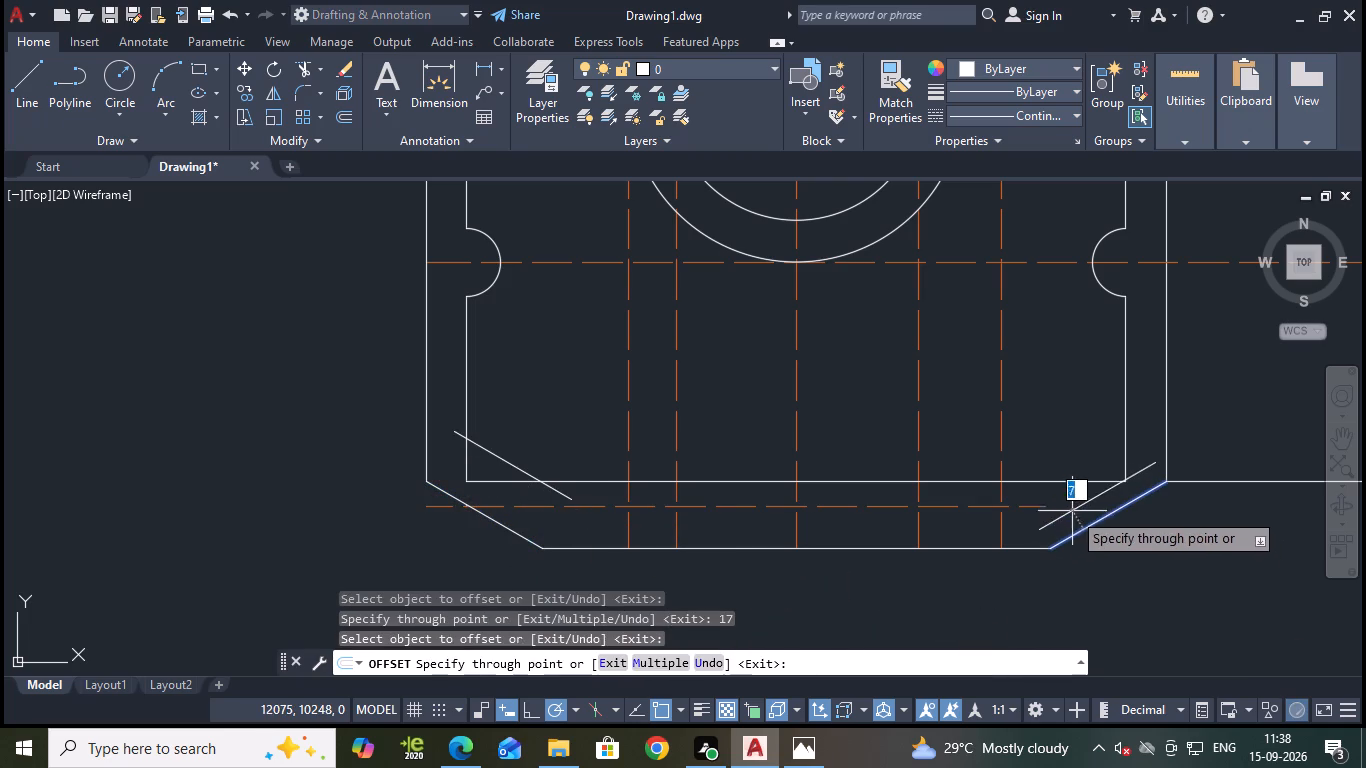
text(17)
key(Return)
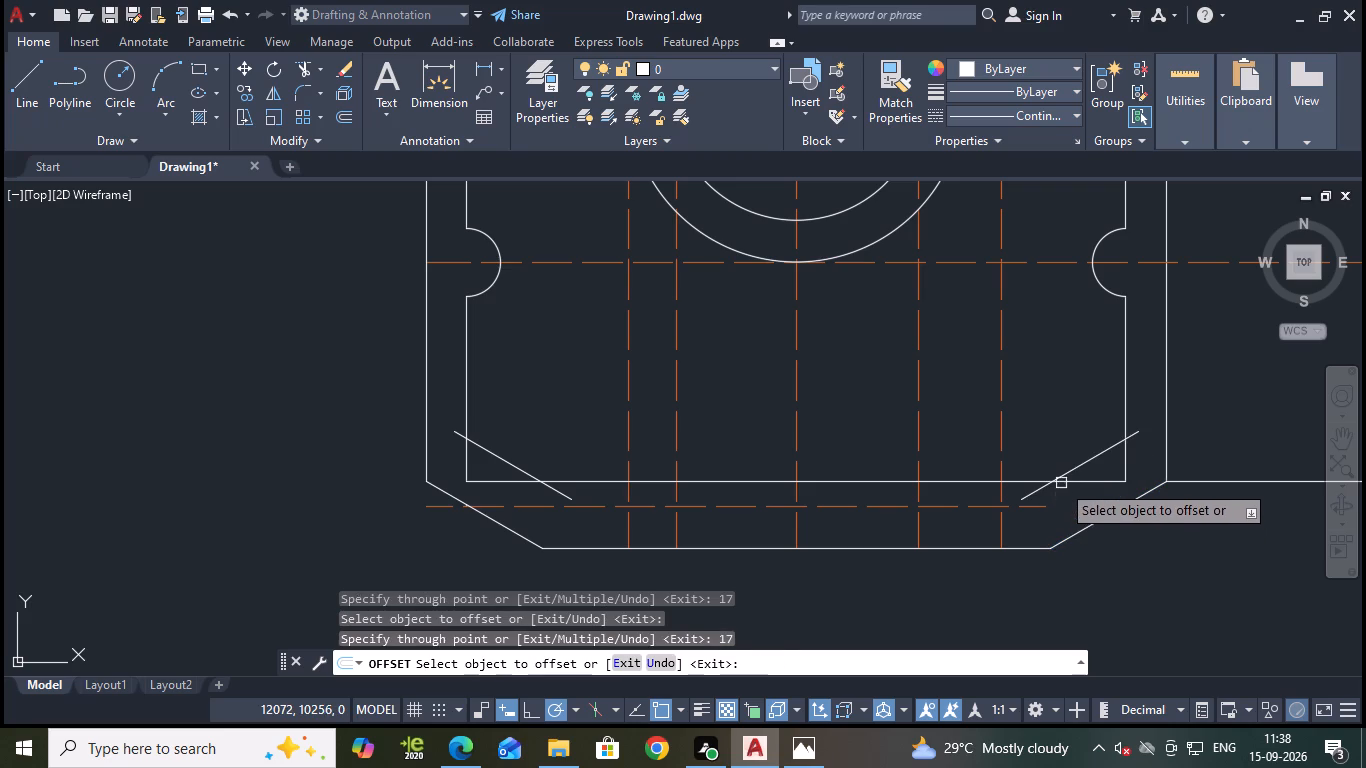
key(Escape)
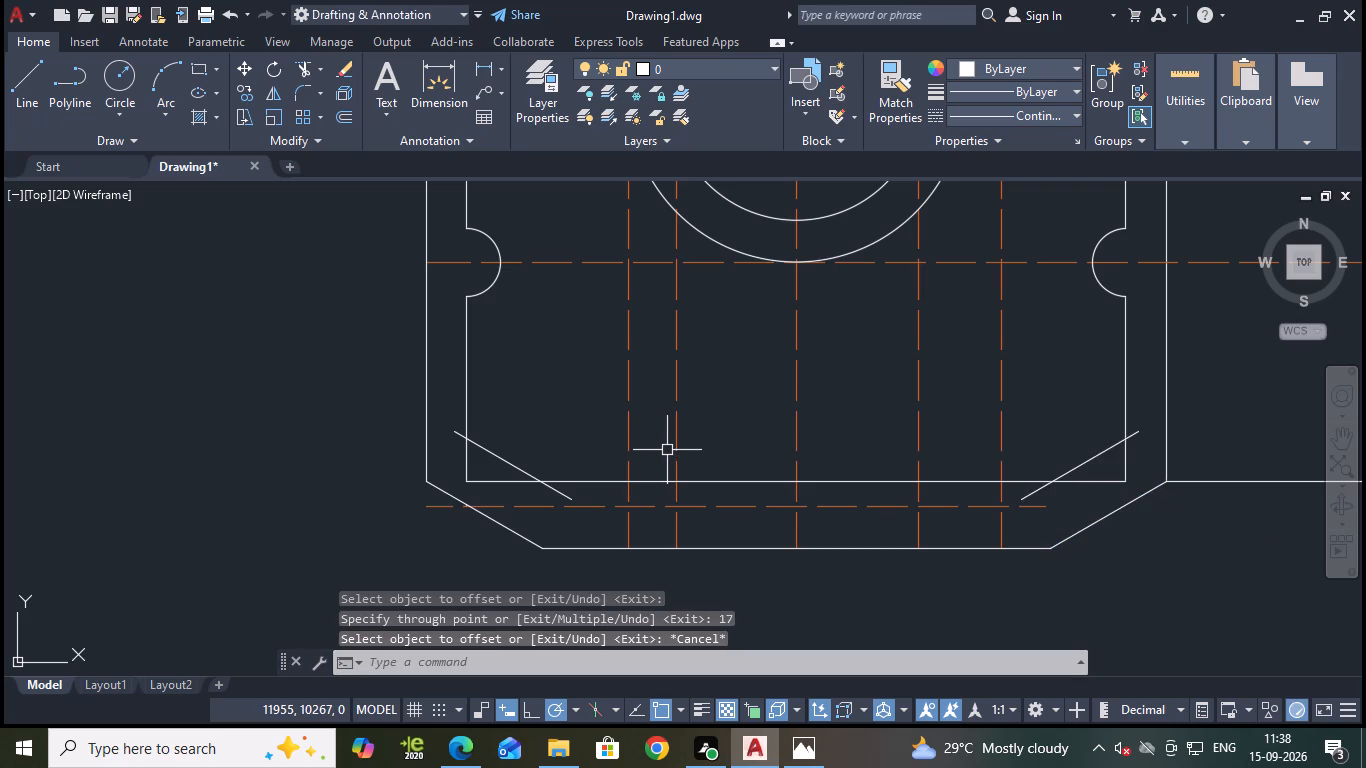
Trim the offset slopes, inner bottom line and inner verticals at their intersections to form sloped lower corners on the inner profile.
text(tr)
key(Return)
click(562, 497)
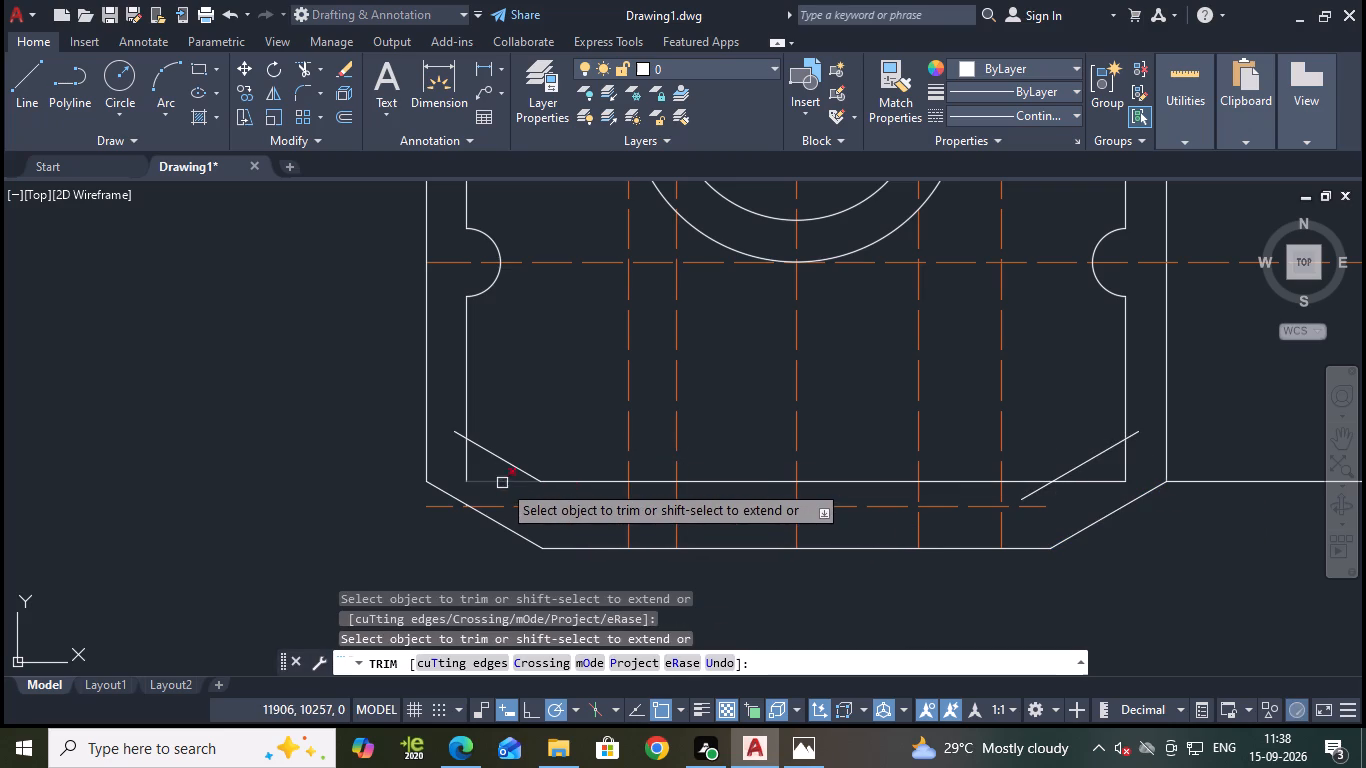
click(502, 483)
click(462, 473)
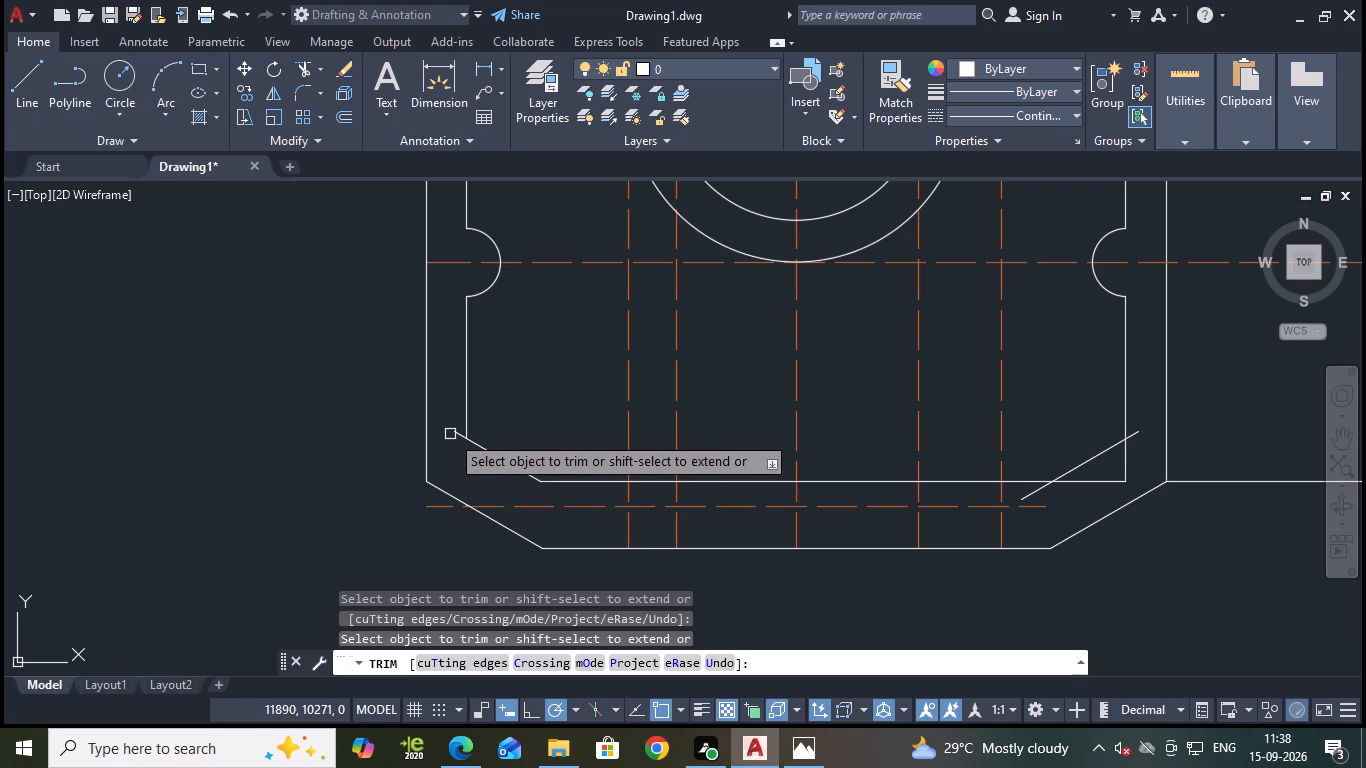
click(451, 433)
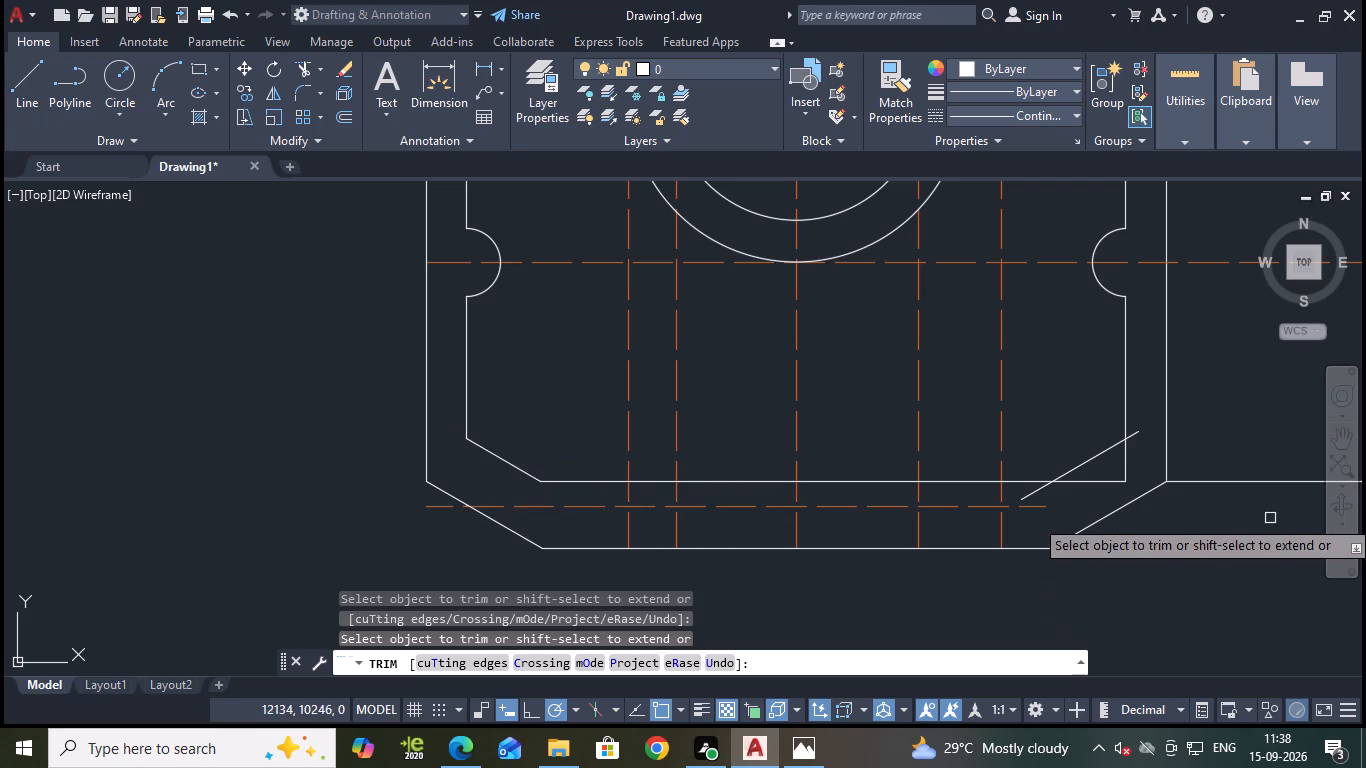
click(1138, 437)
click(1037, 497)
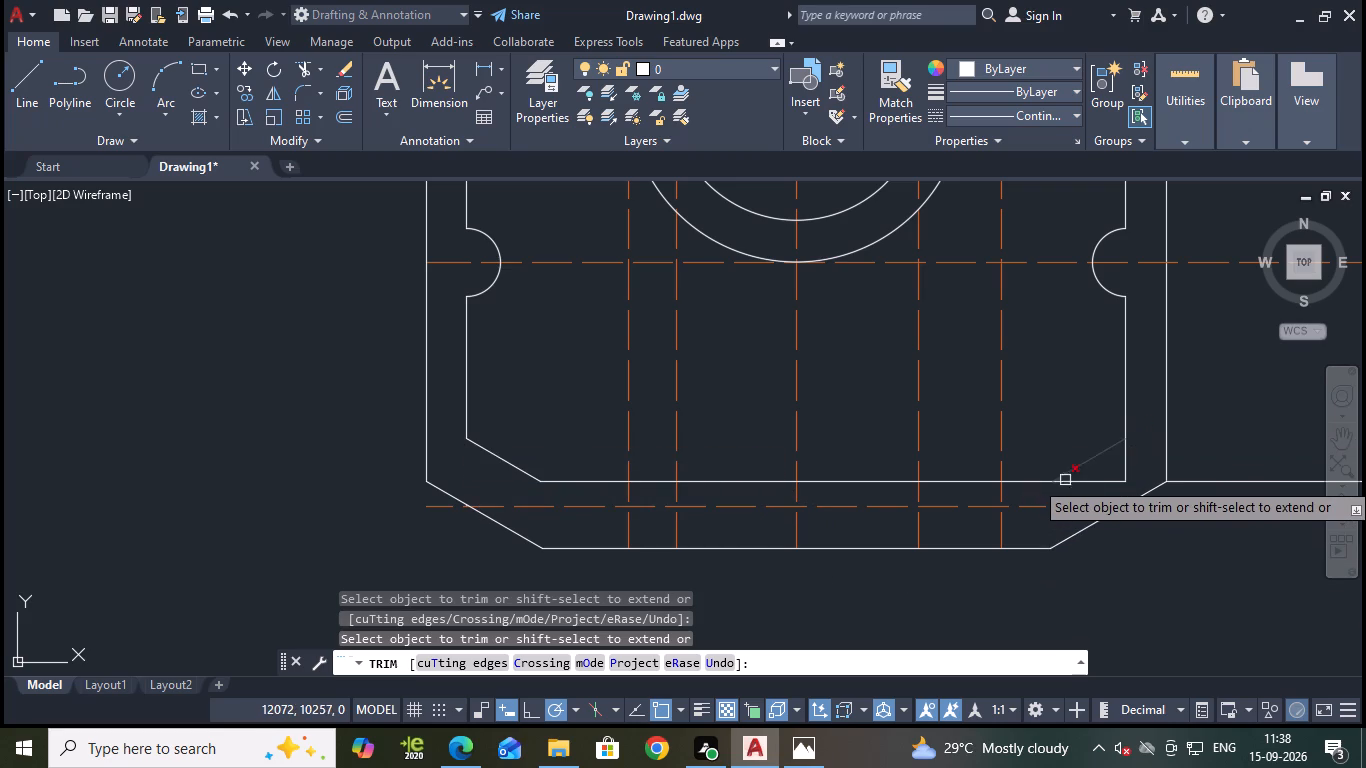
click(1098, 483)
click(1128, 474)
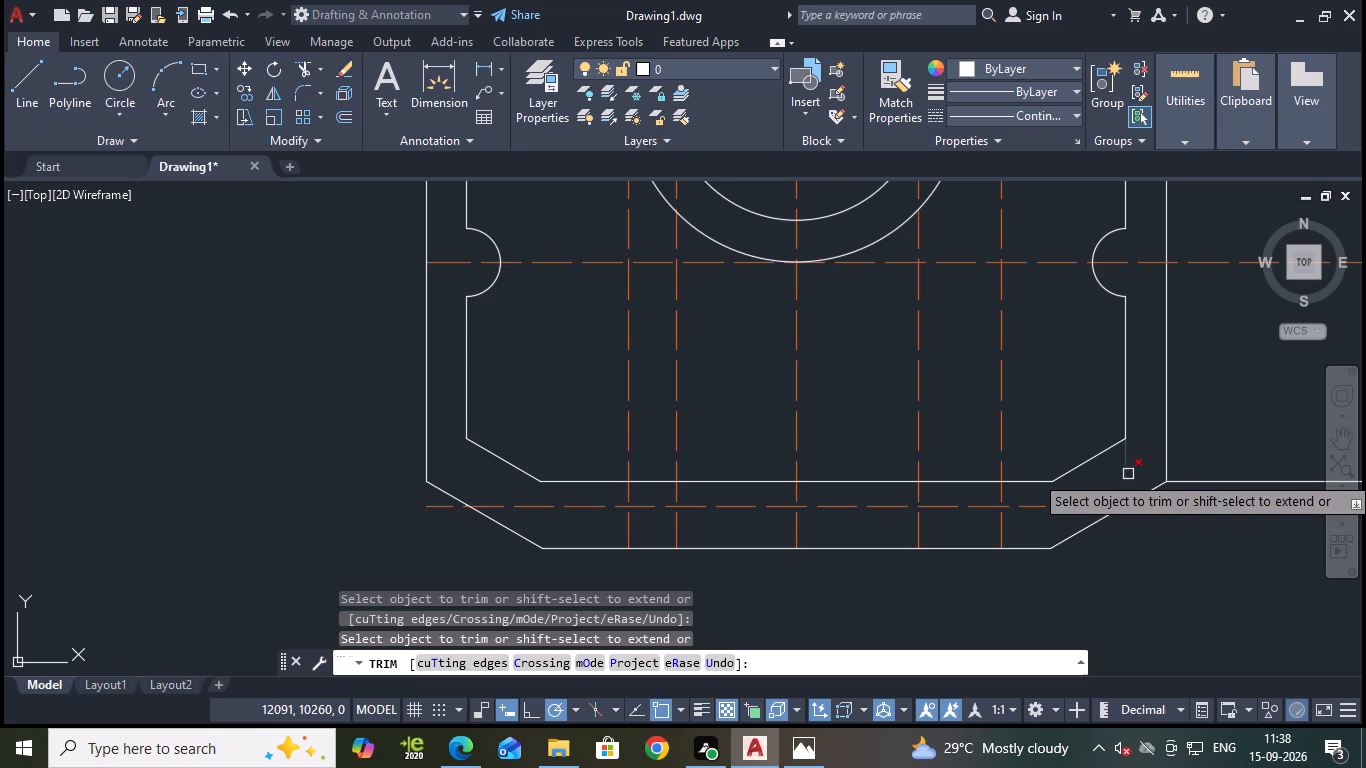
Examine the sloped bottom corners and the overall profile of the part.
scroll(1095, 543, down, 3)
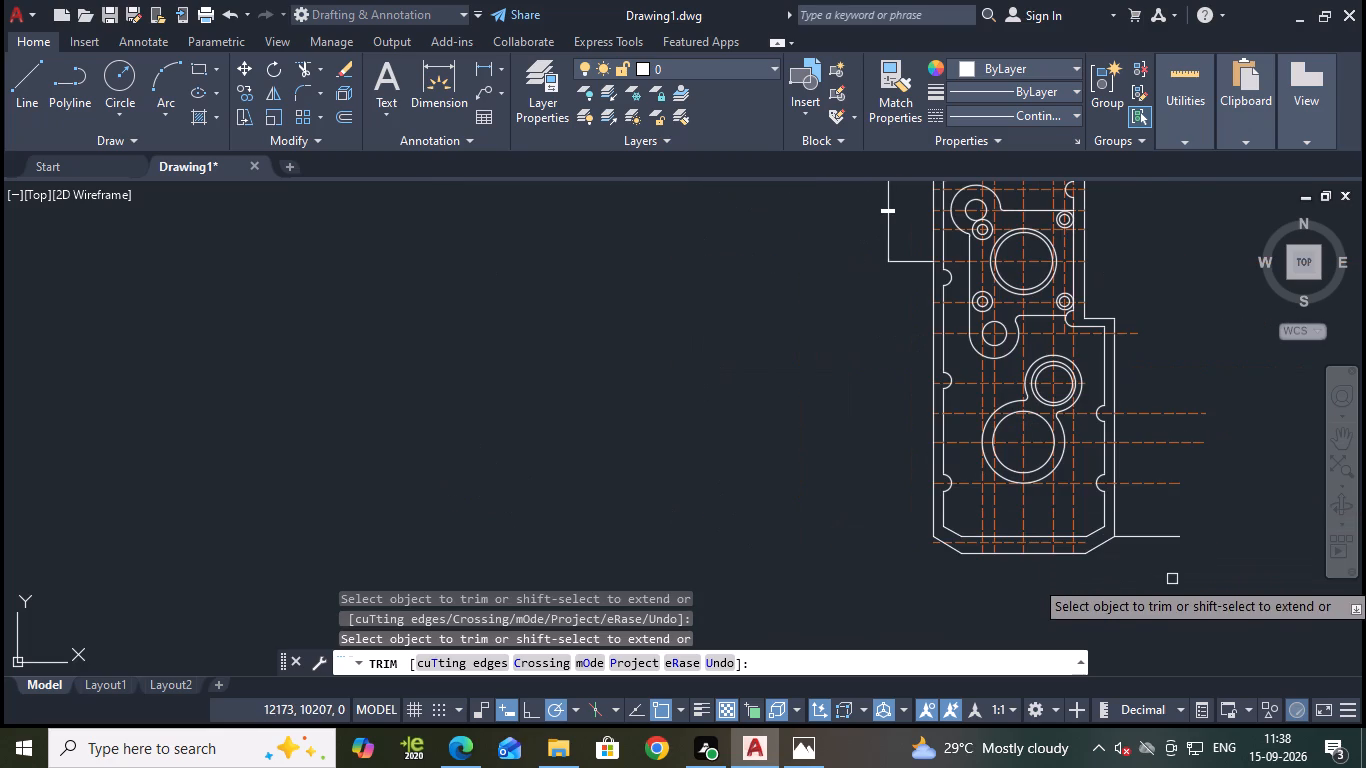
middle_drag(1163, 581, 1085, 602)
scroll(970, 589, up, 2)
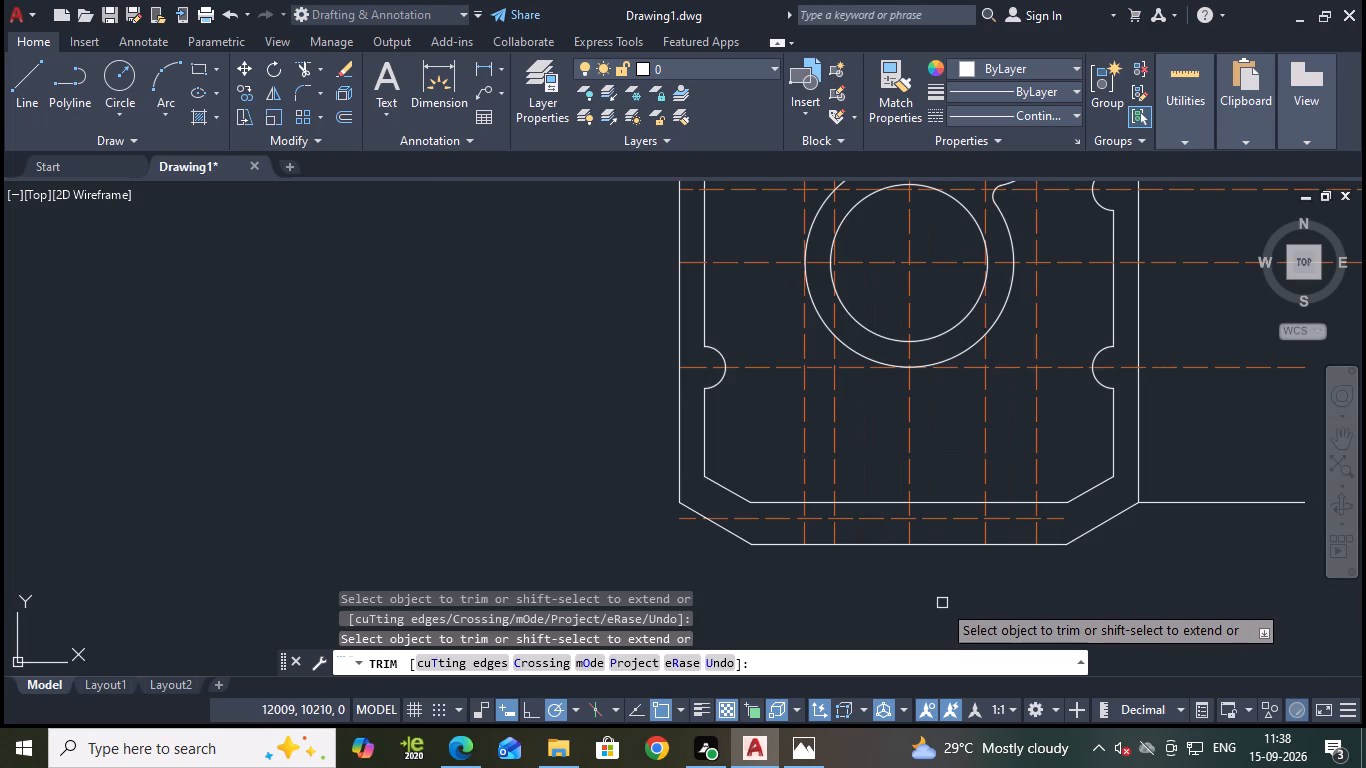
scroll(958, 588, down, 2)
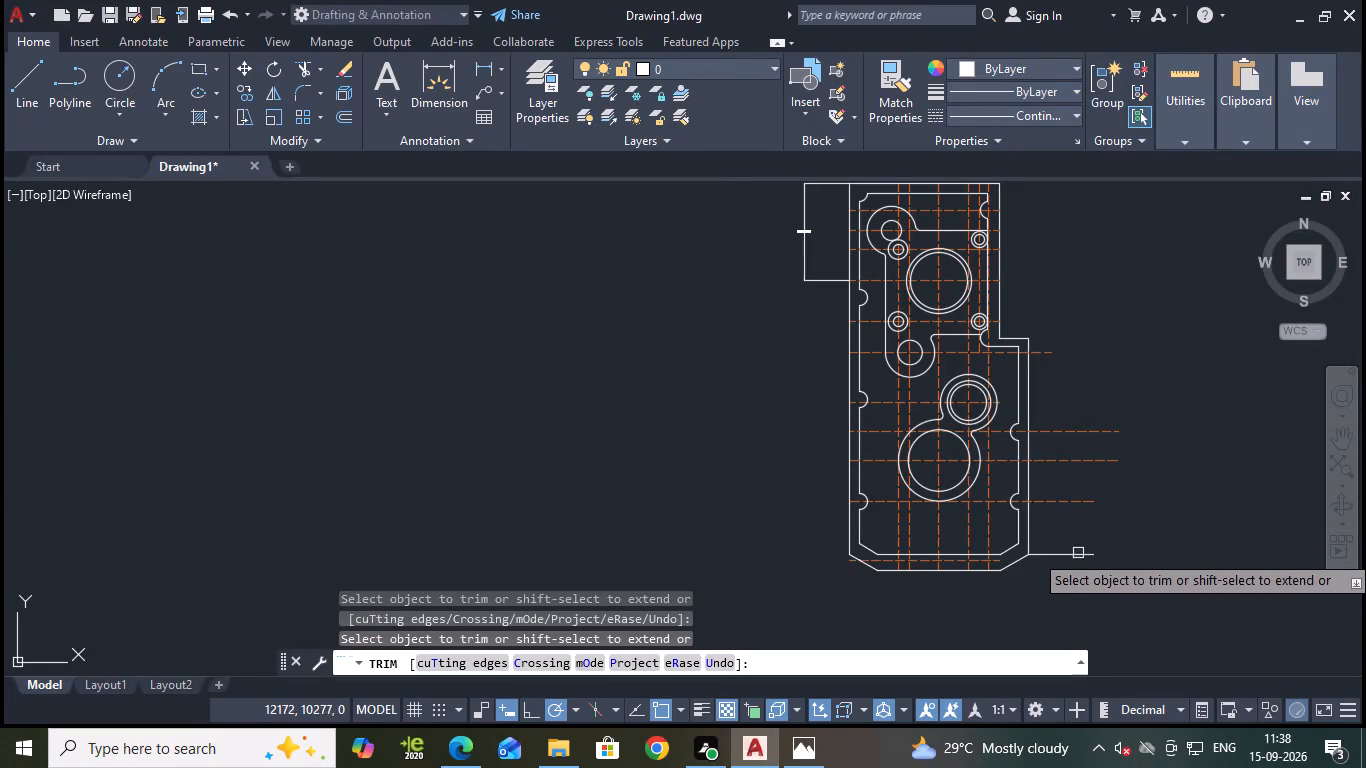
scroll(1063, 586, up, 1)
scroll(905, 605, up, 1)
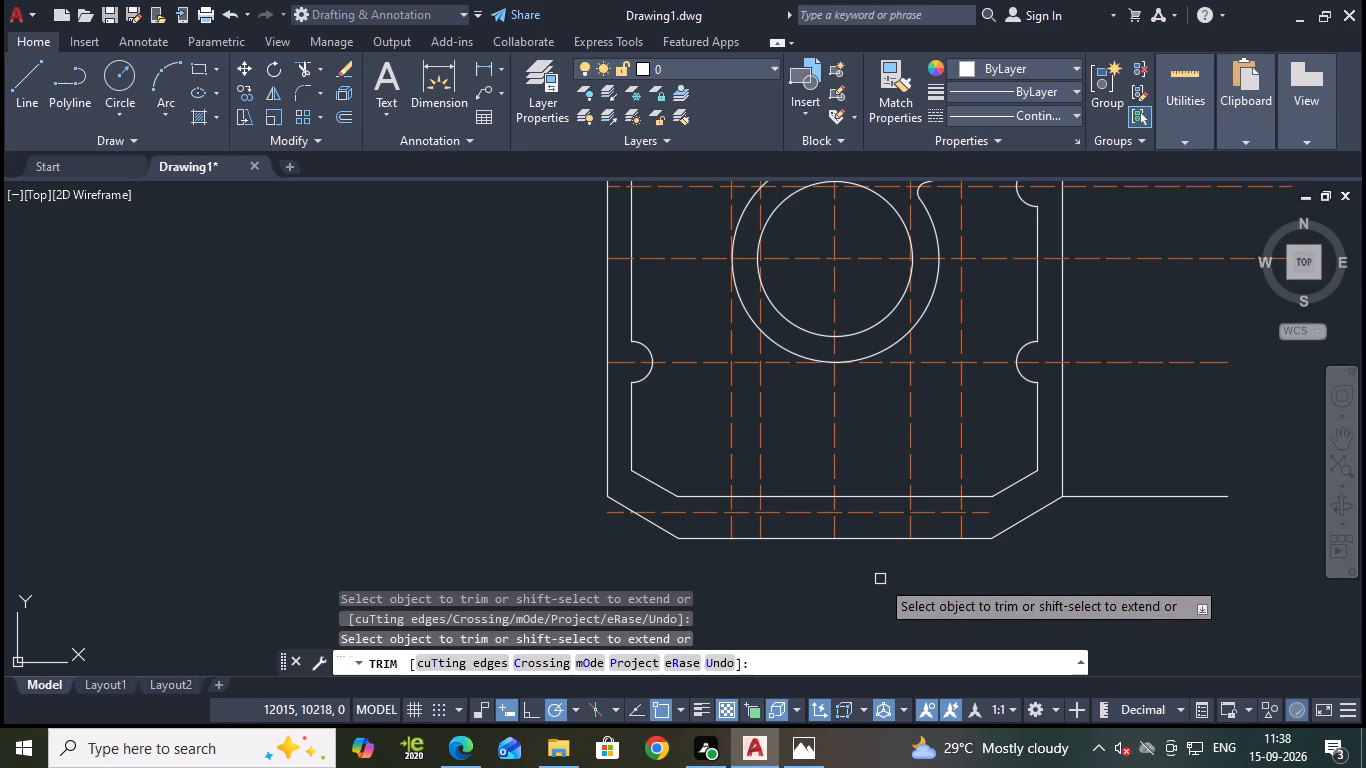
key(Escape)
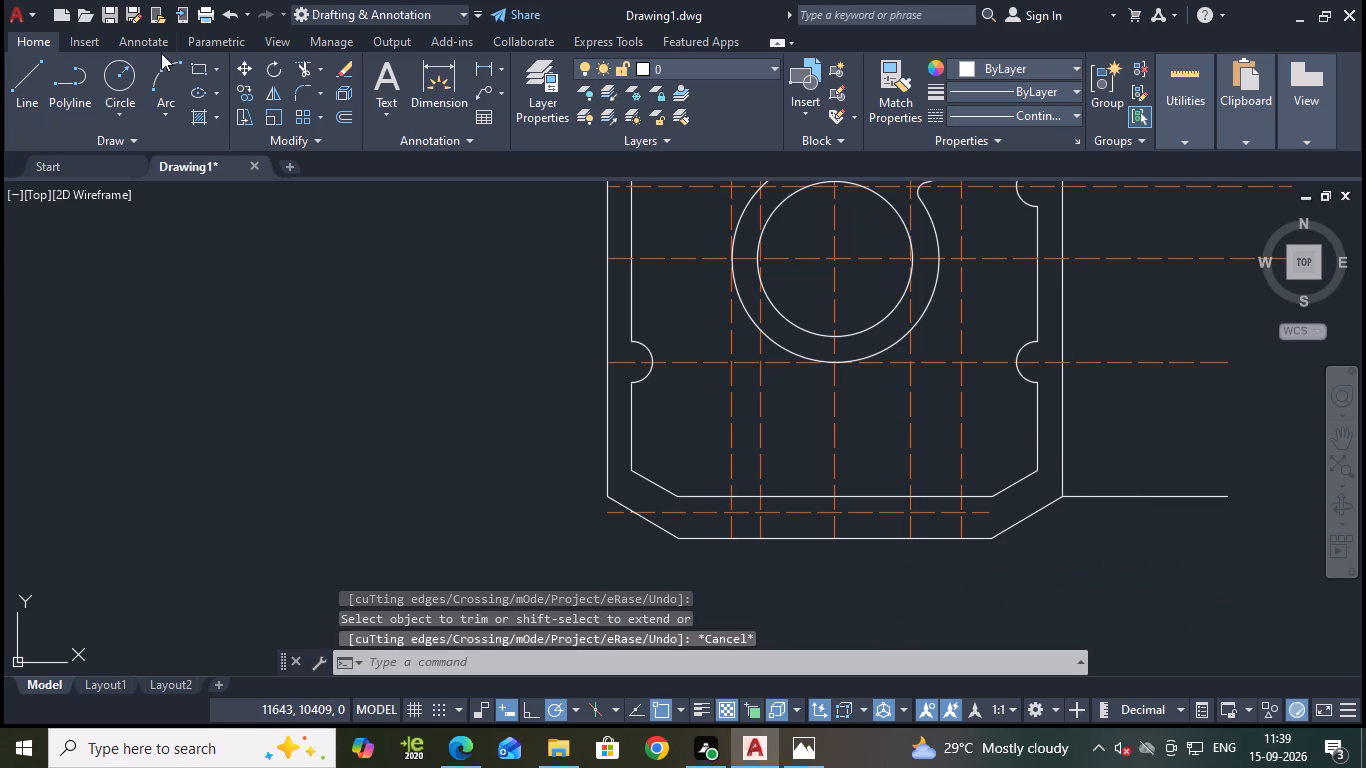
Measure the horizontal gap between the inner and outer right walls just above the sloped corner with a linear dimension.
click(488, 64)
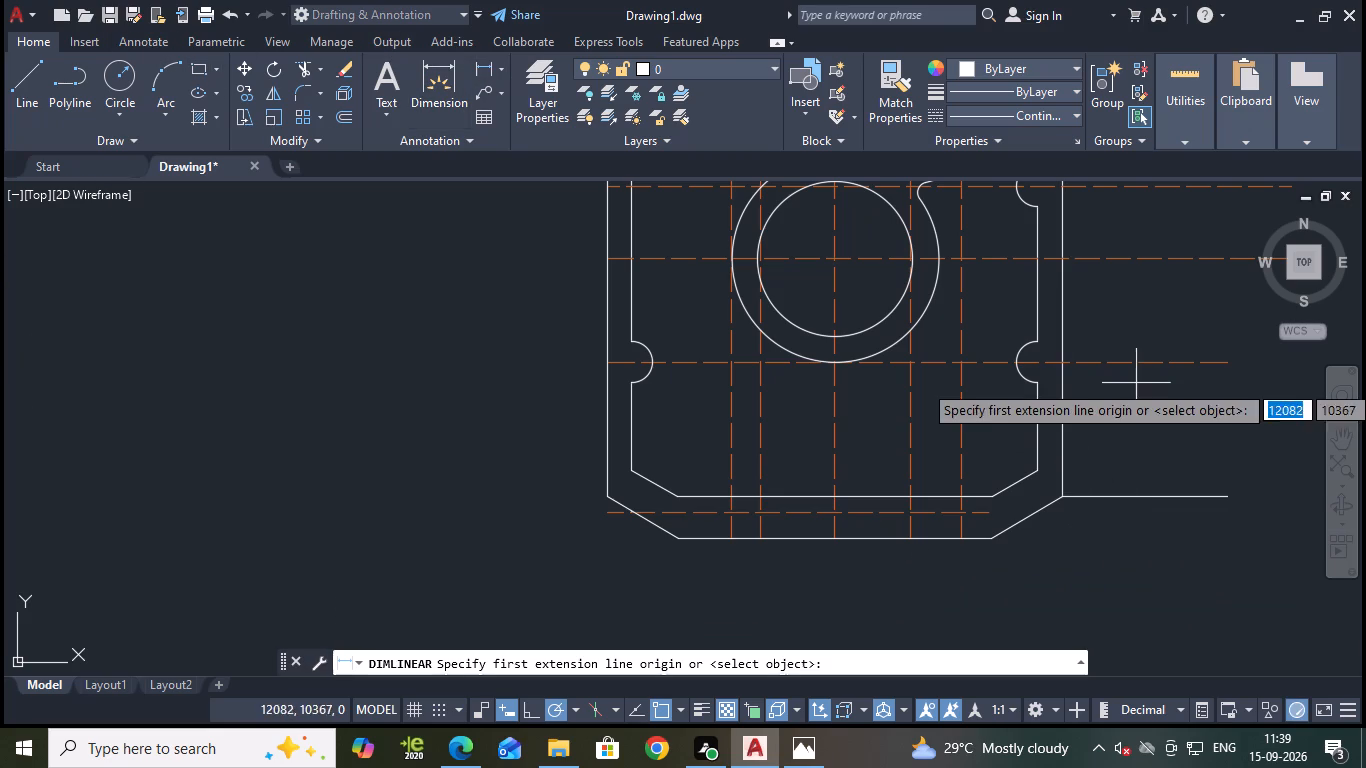
scroll(1054, 451, up, 2)
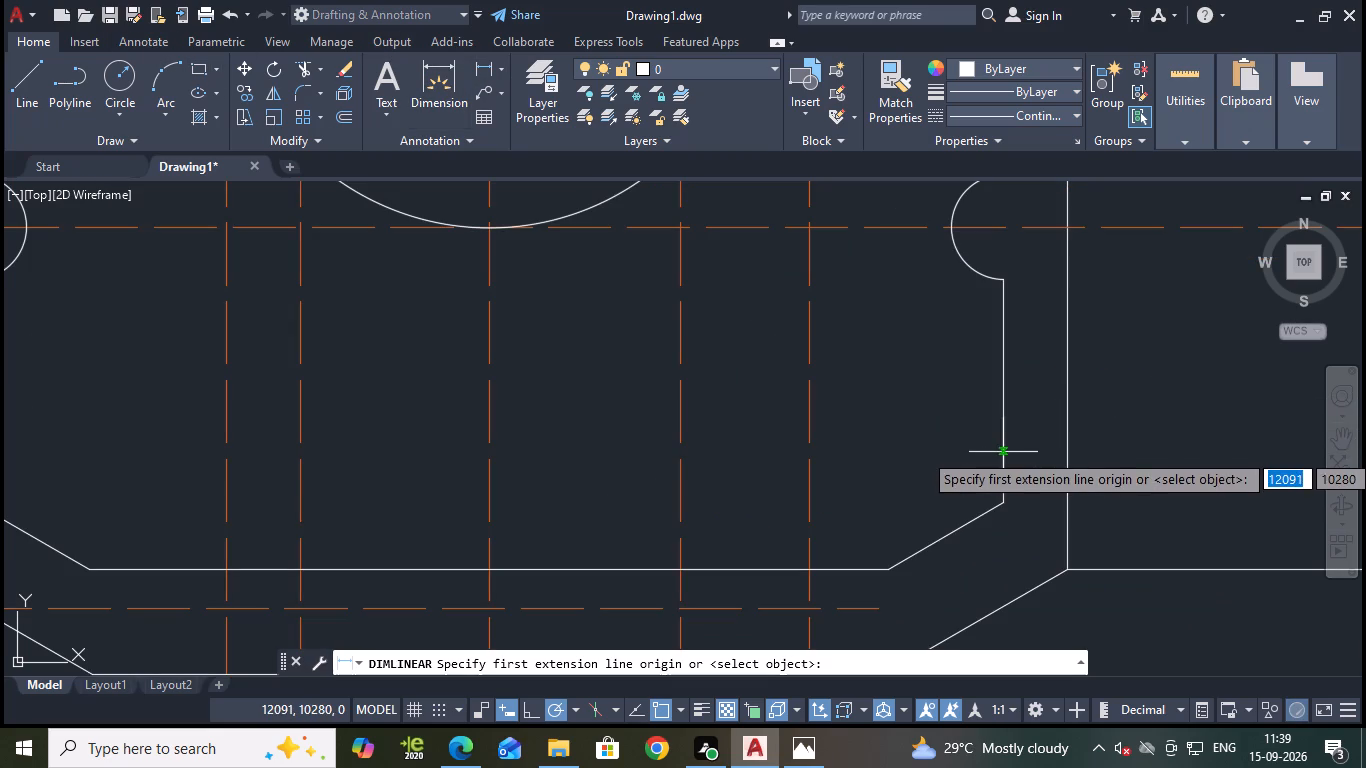
click(1003, 452)
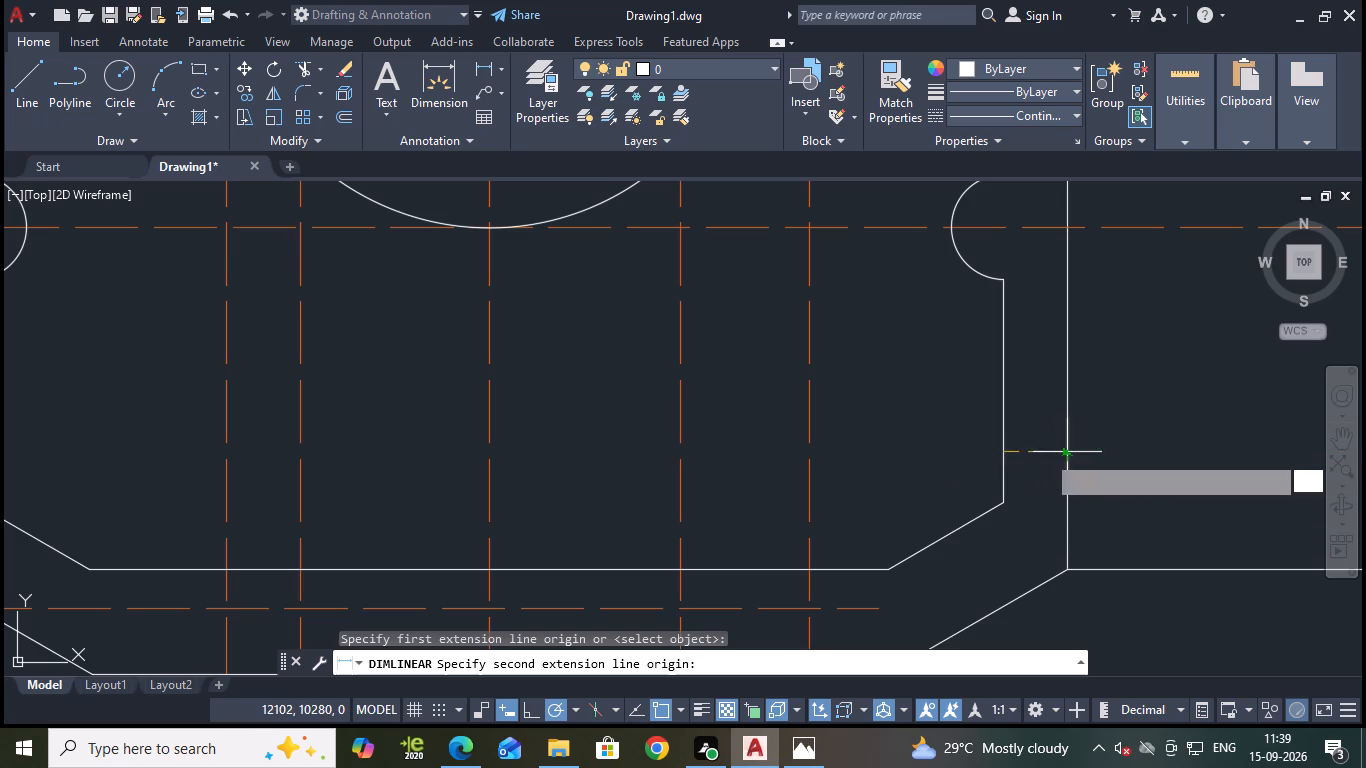
click(1065, 455)
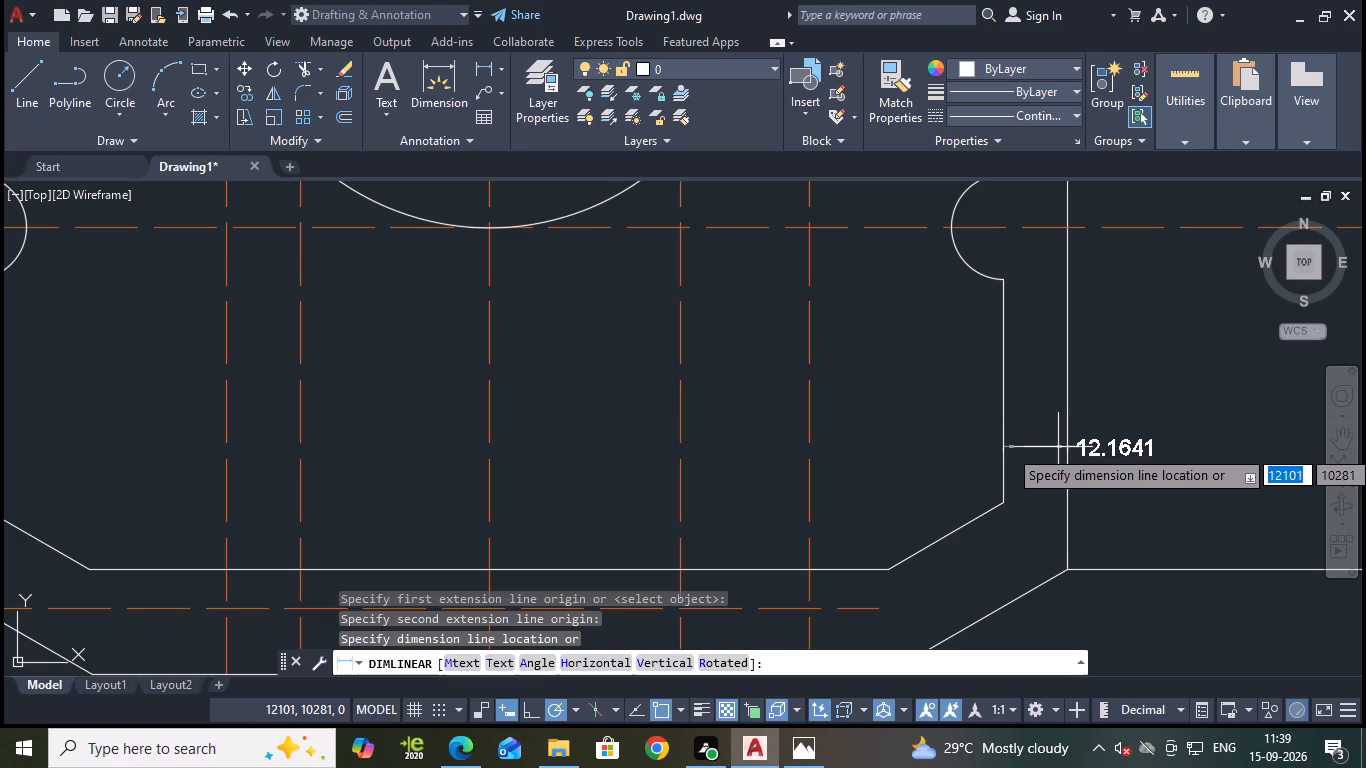
key(Escape)
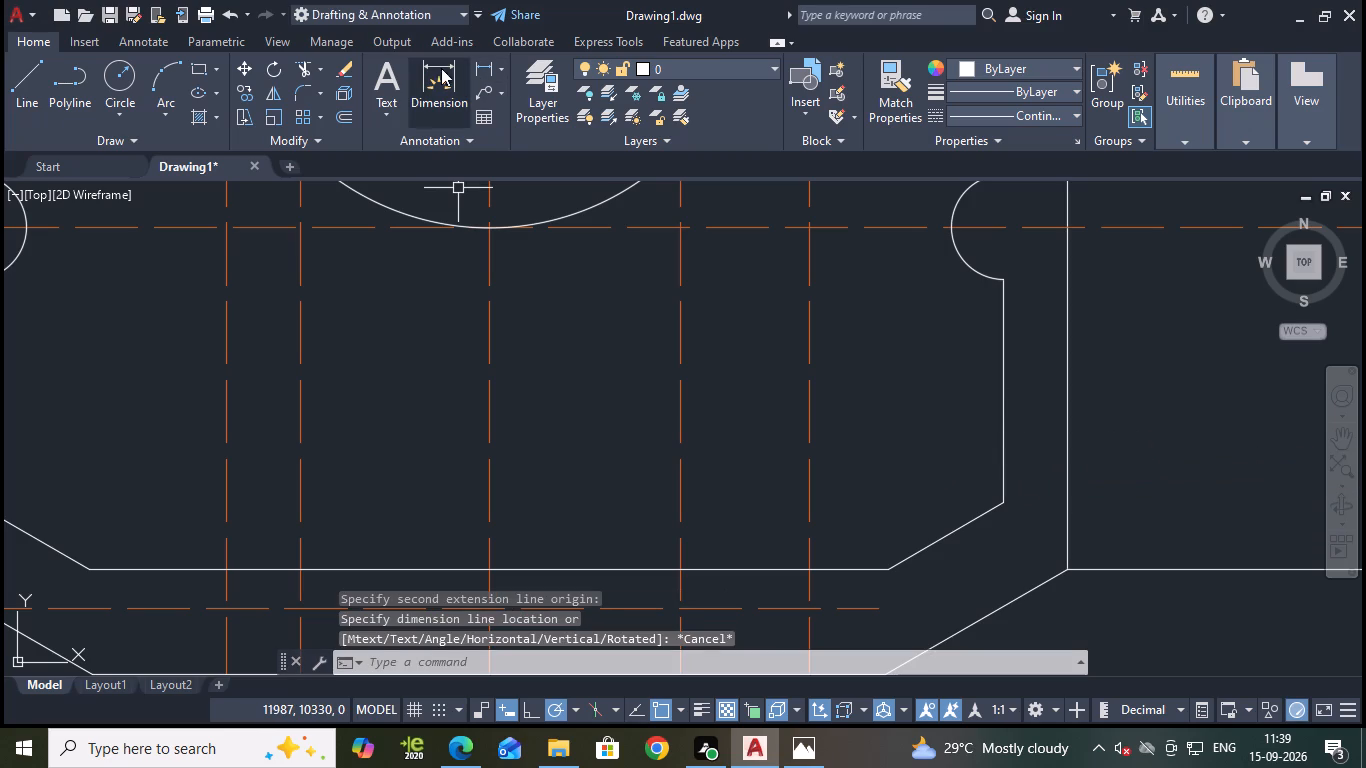
click(478, 68)
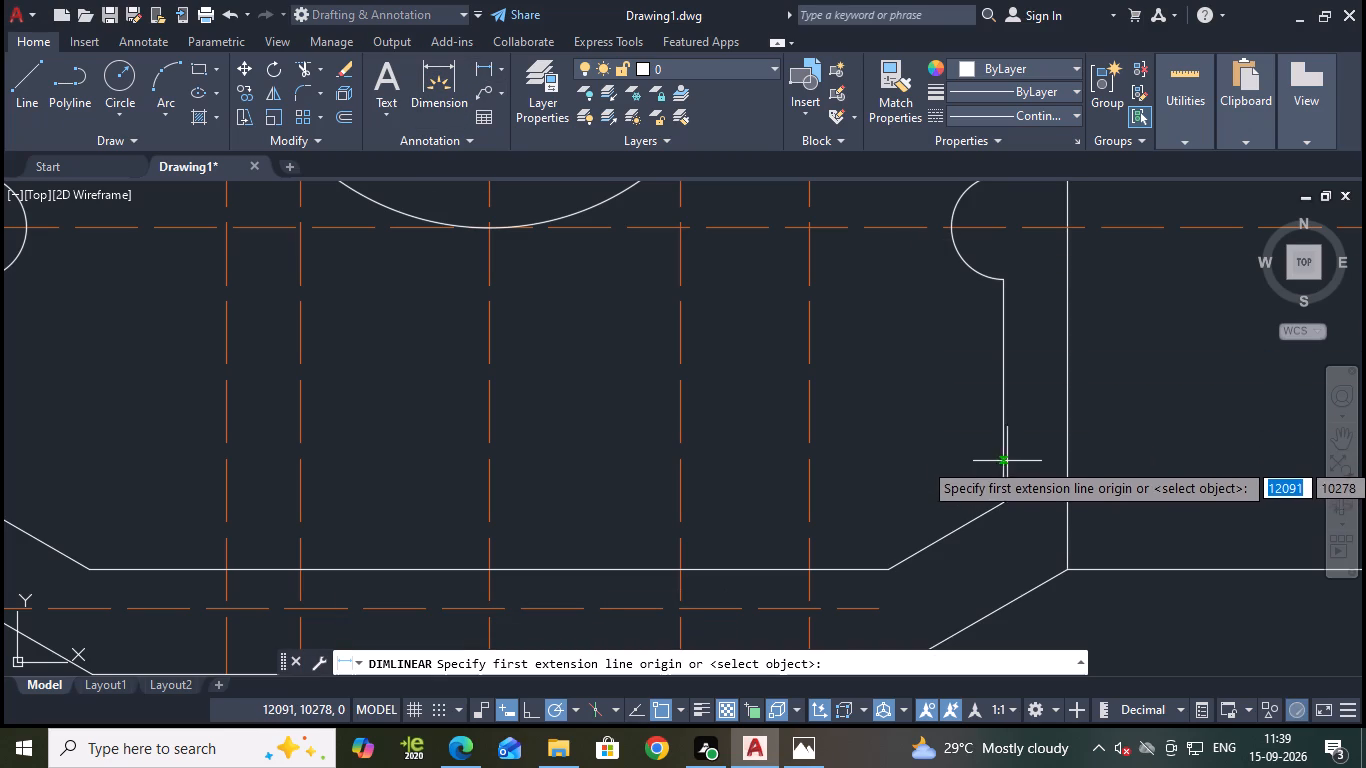
click(1004, 459)
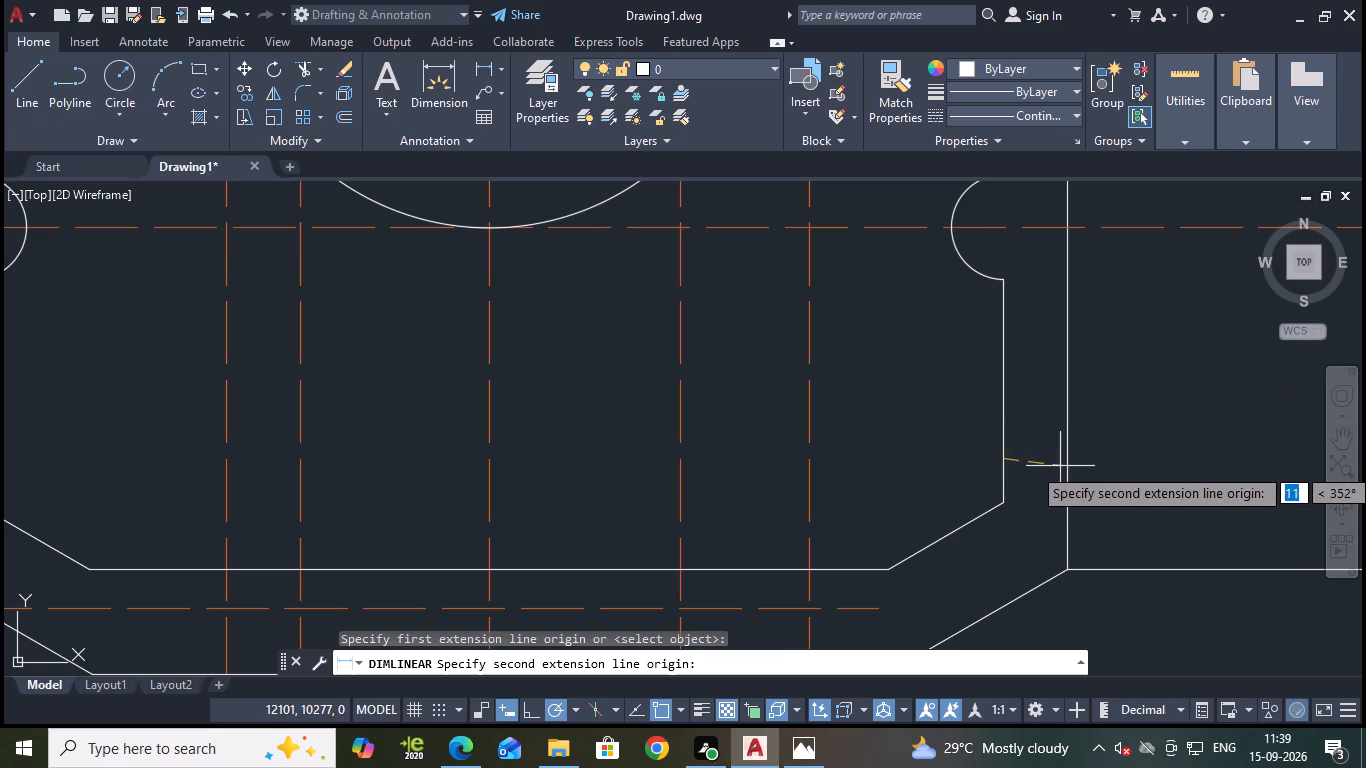
click(1068, 461)
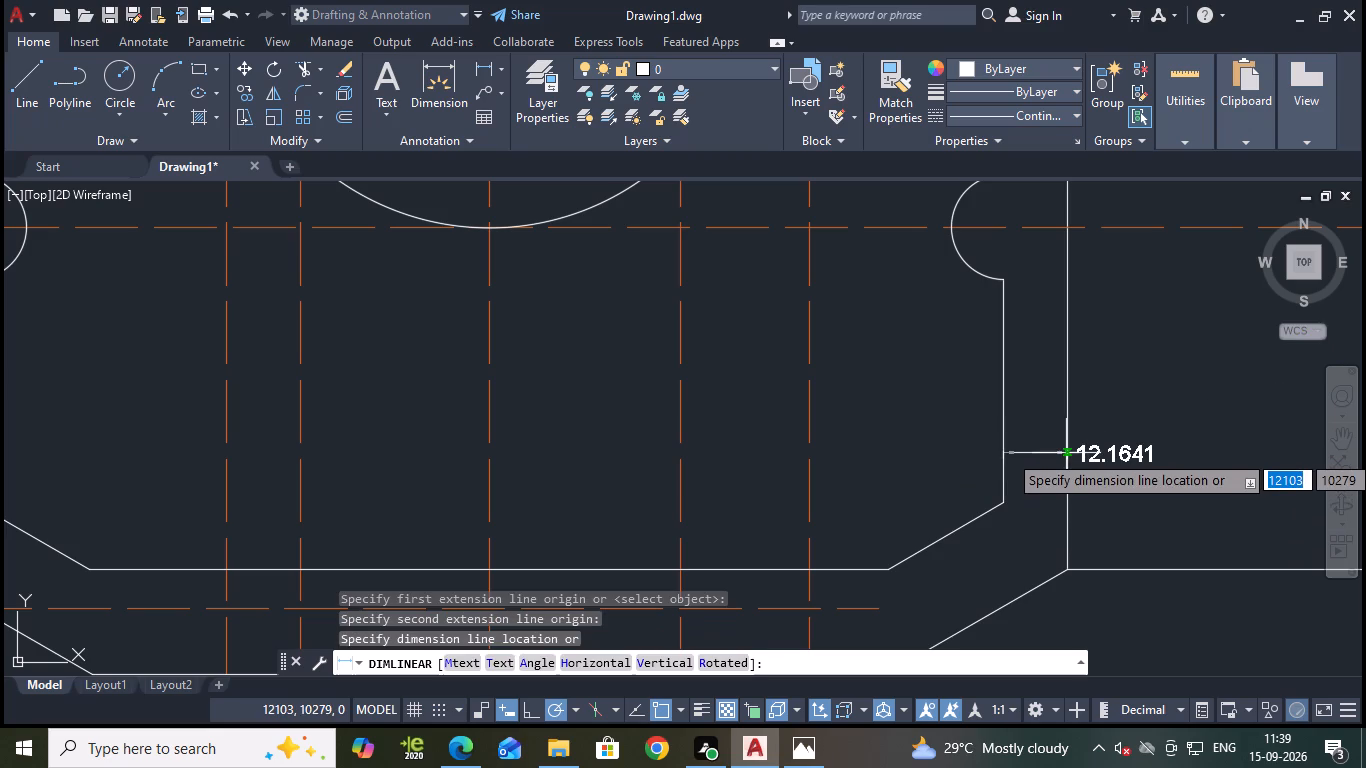
scroll(1065, 453, down, 1)
key(Escape)
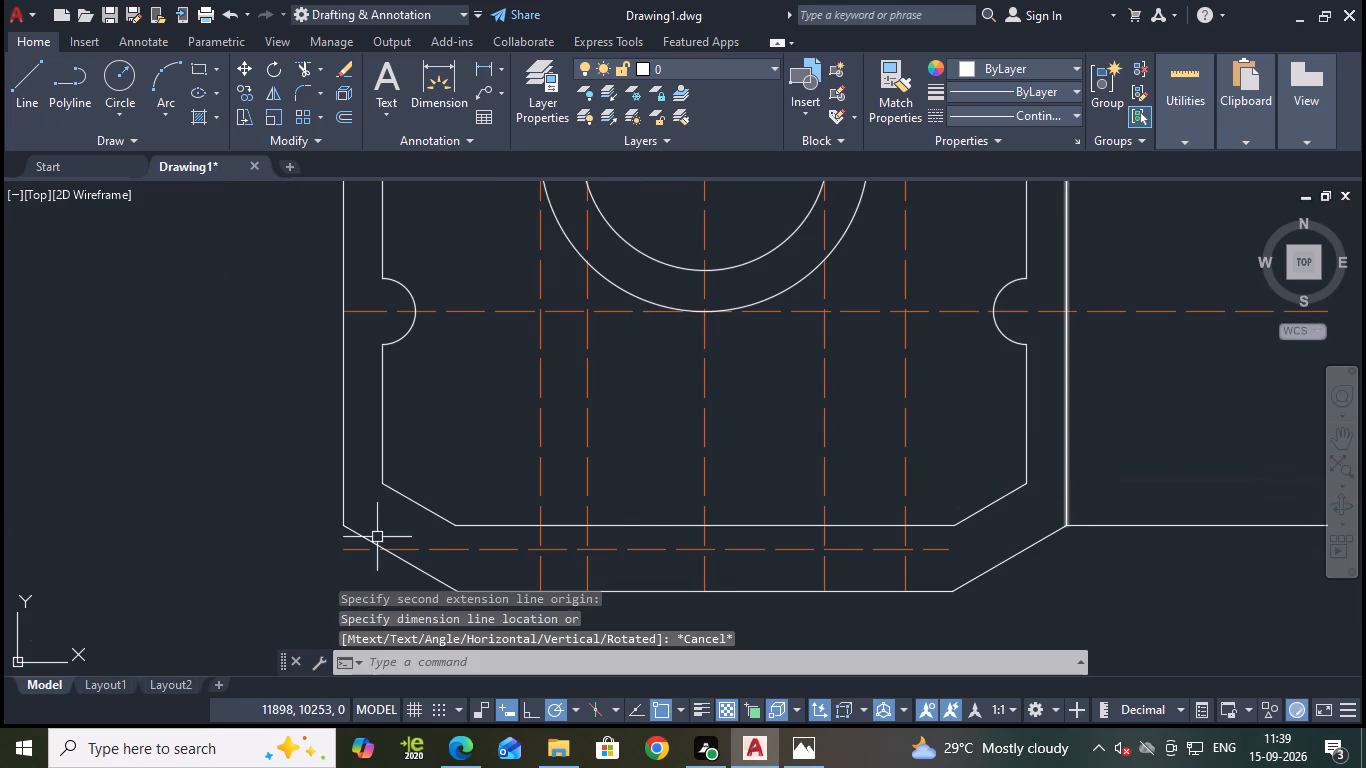
Measure the horizontal gap between the inner and outer left walls just above the sloped corner with a linear dimension.
key(space)
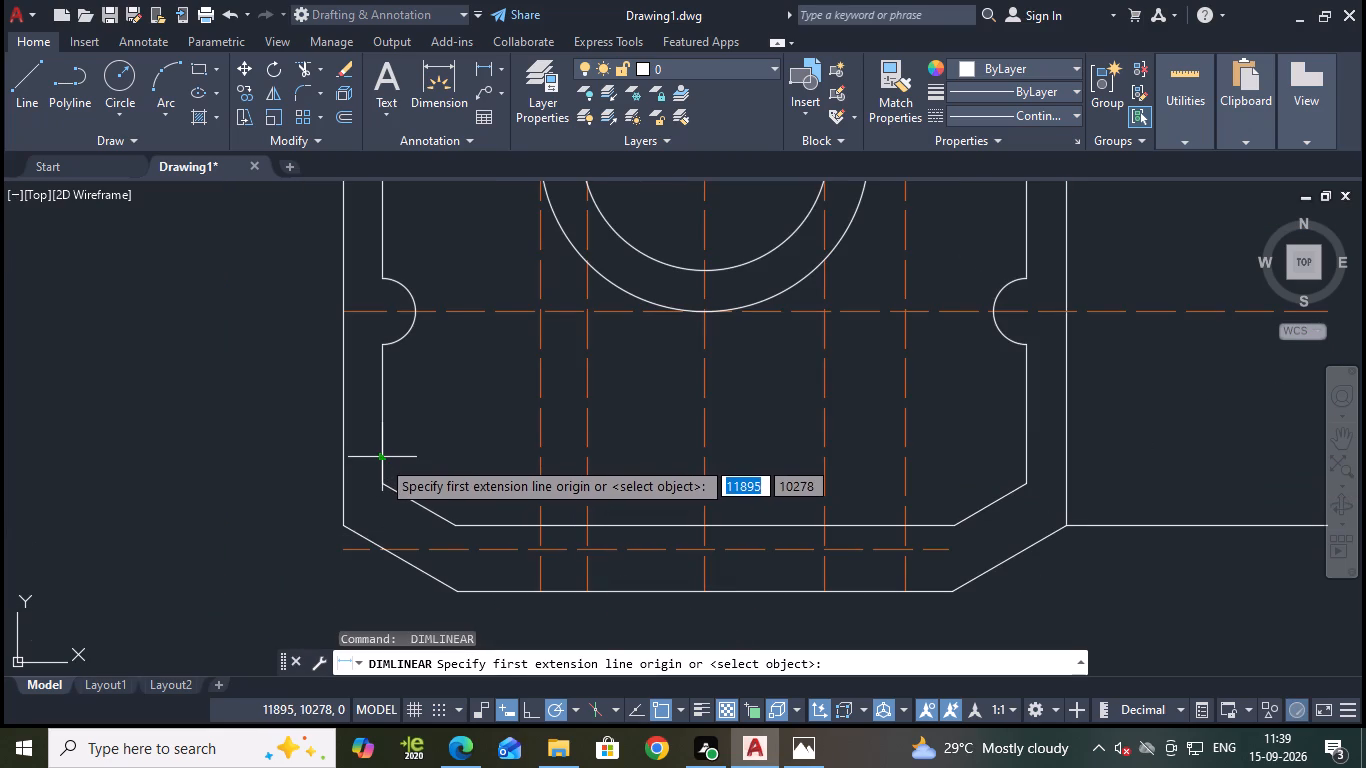
click(381, 458)
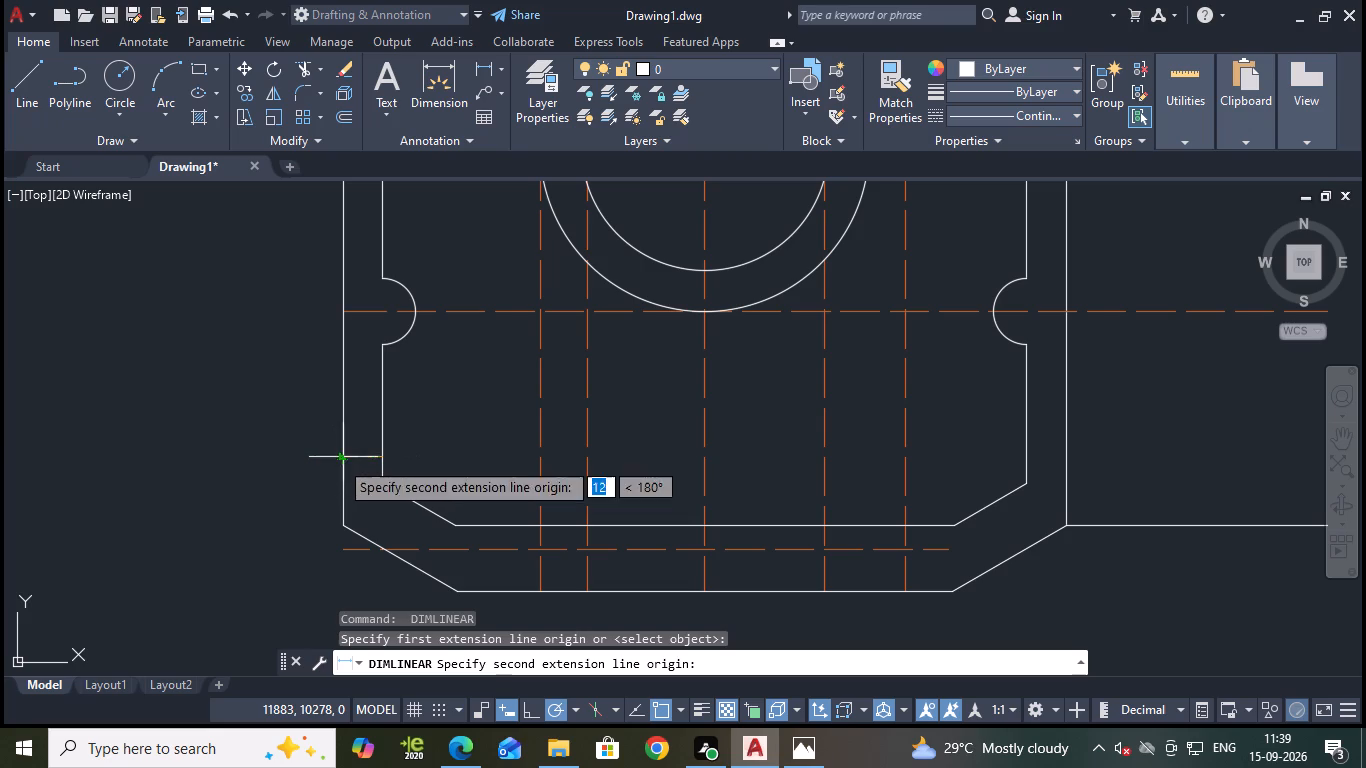
click(339, 460)
scroll(339, 453, up, 2)
scroll(339, 450, down, 2)
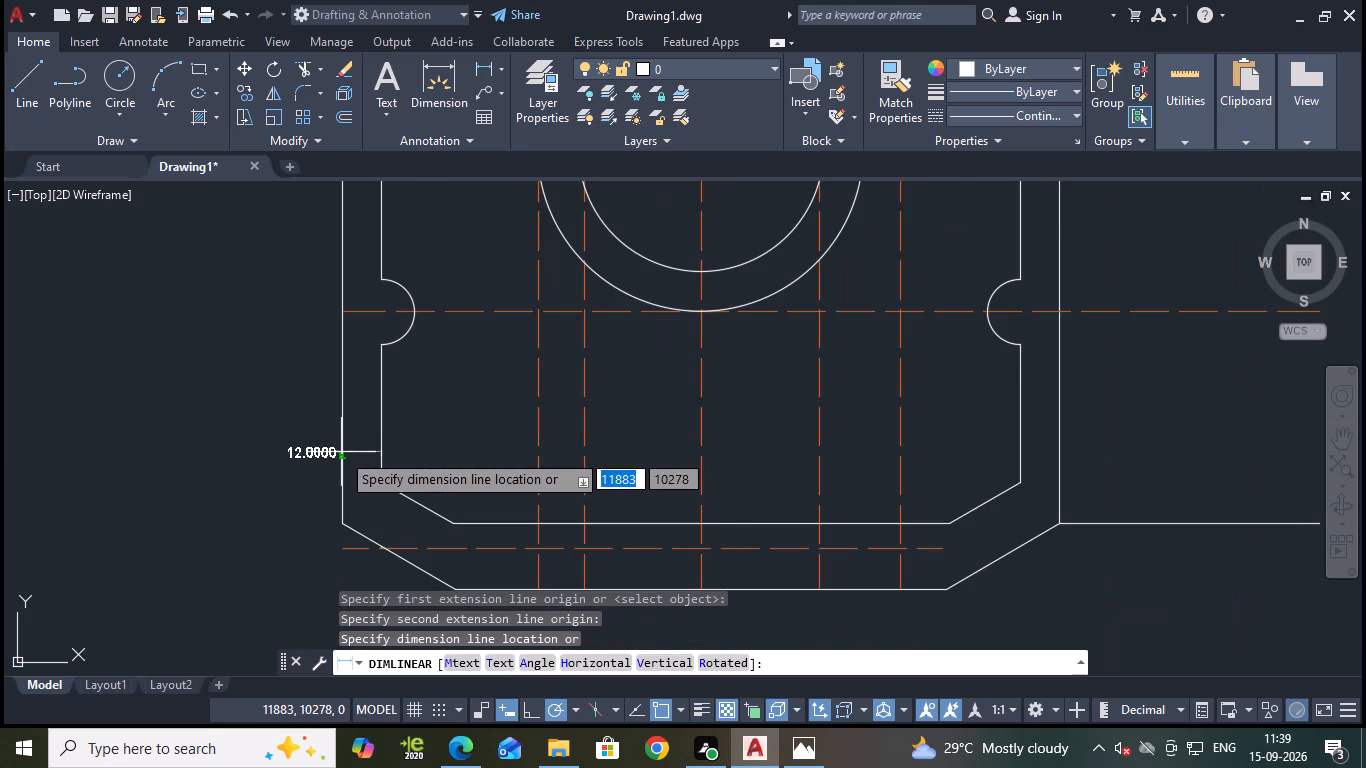
key(Escape)
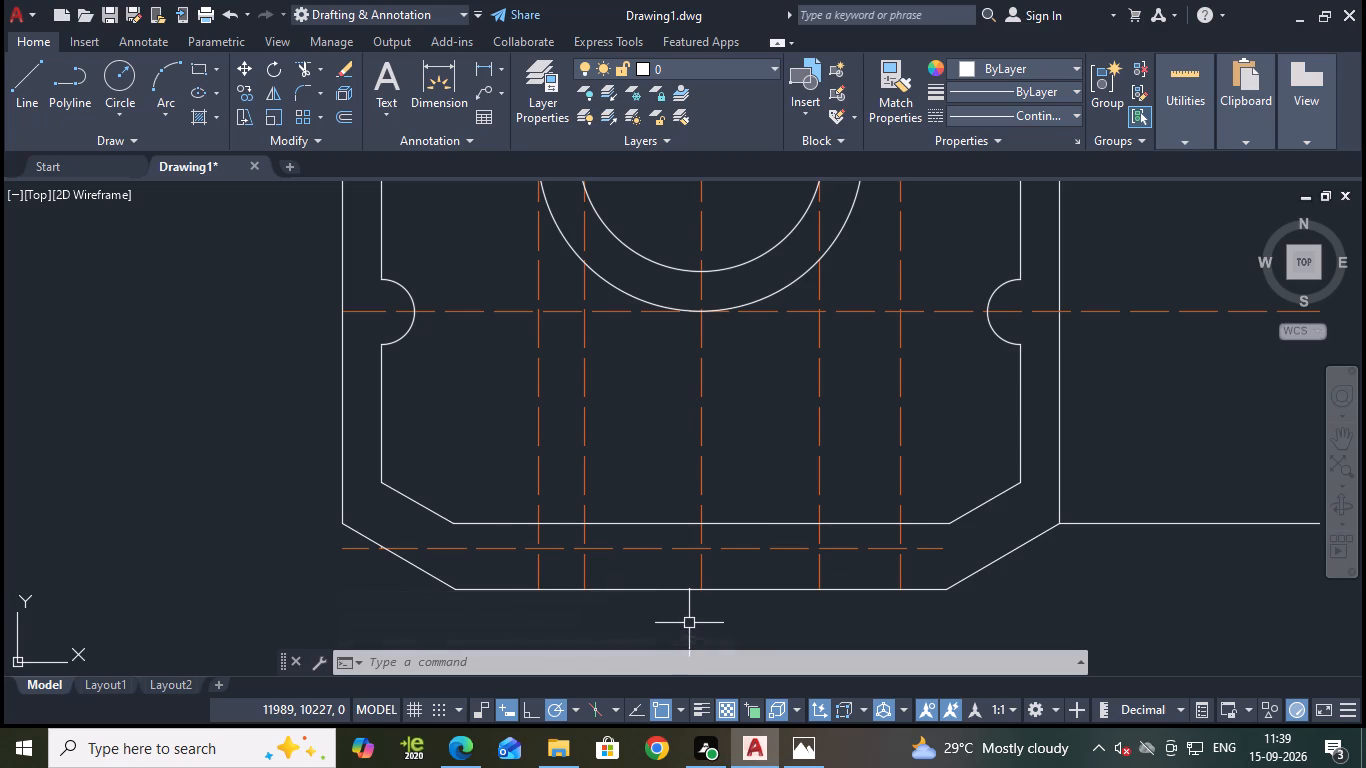
Offset the outer bottom line 12 mm upwards into the profile.
middle_drag(689, 623, 692, 582)
key(Escape)
key(o)
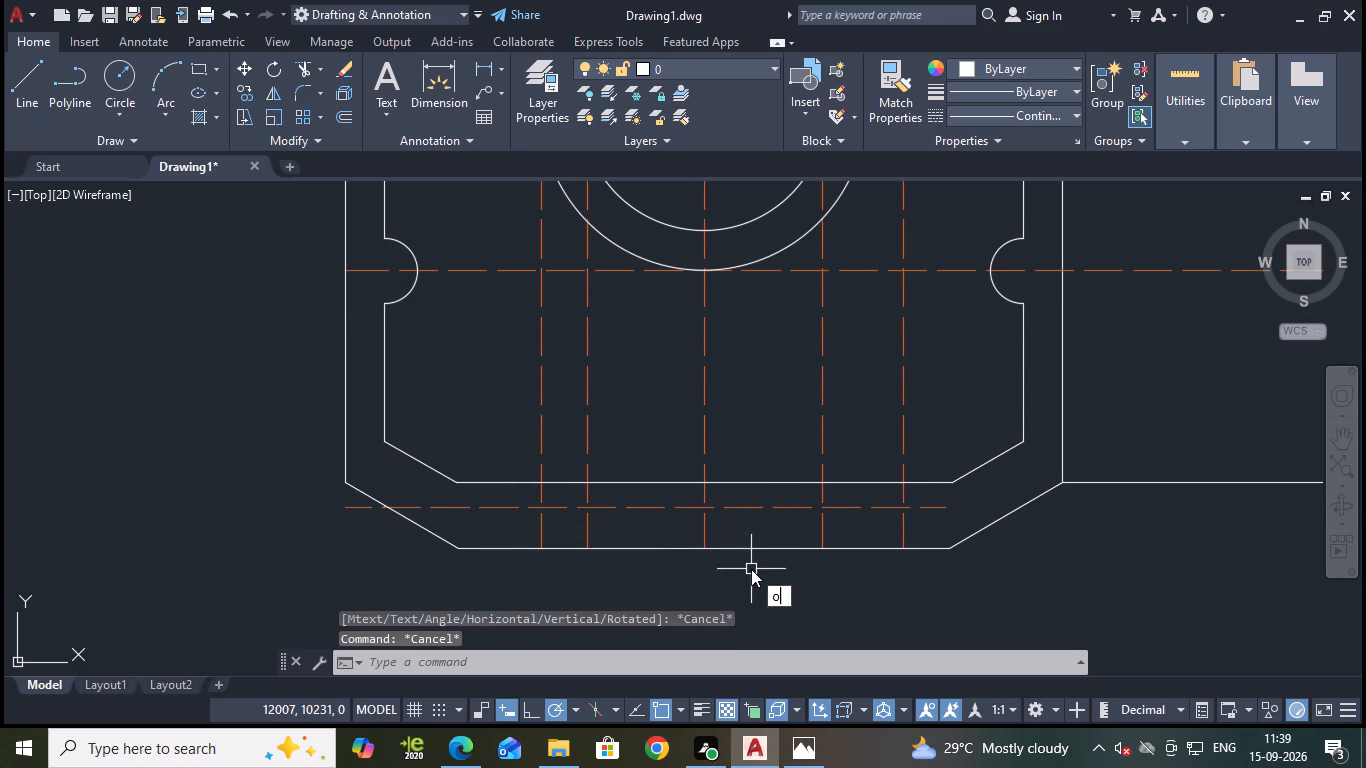
key(Return)
key(Return)
click(750, 550)
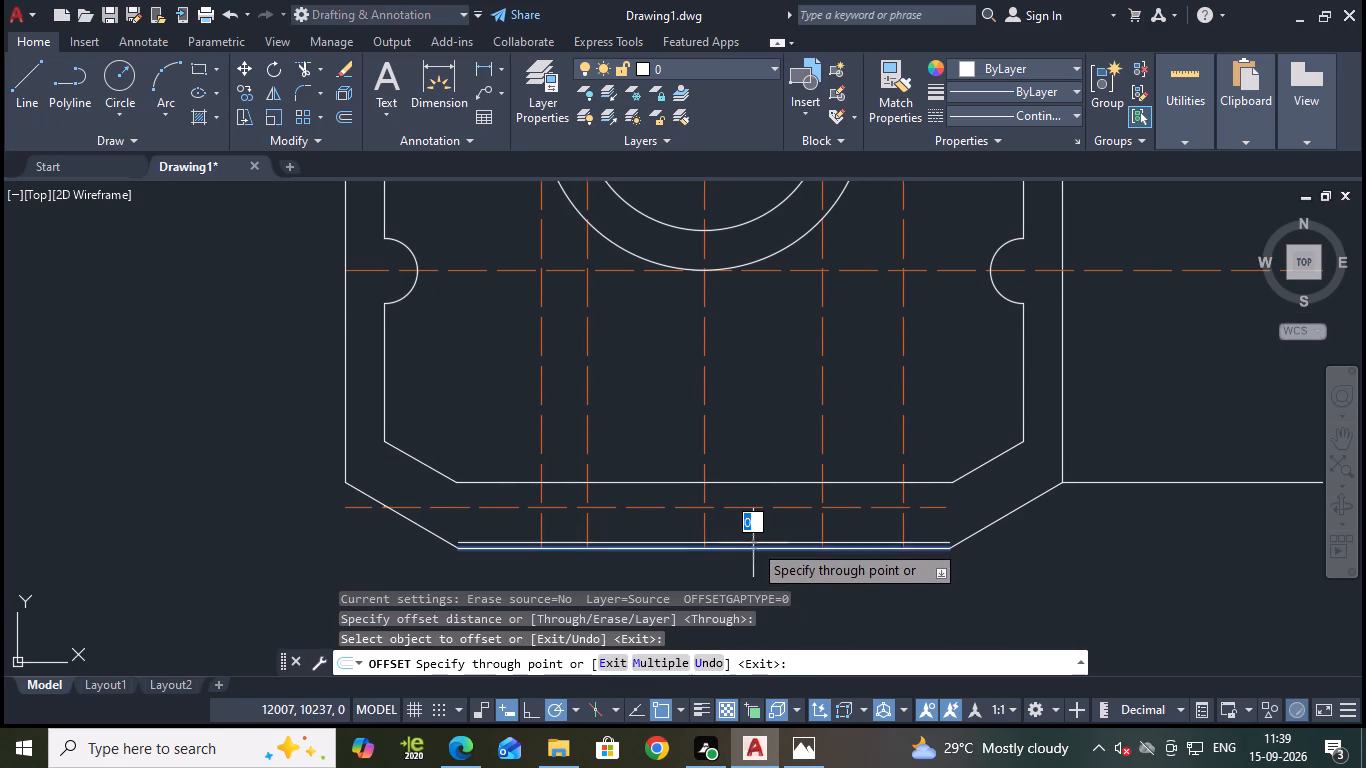
text(12)
key(Return)
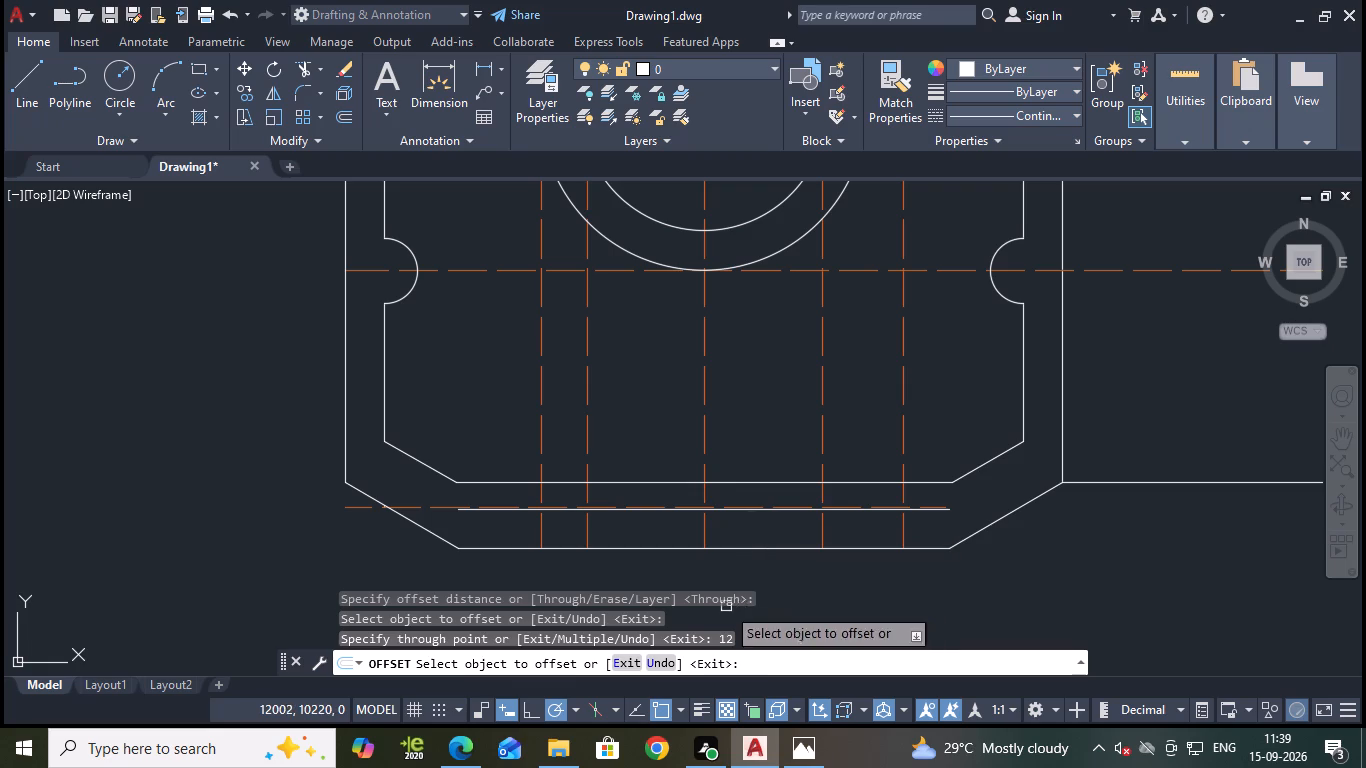
key(Escape)
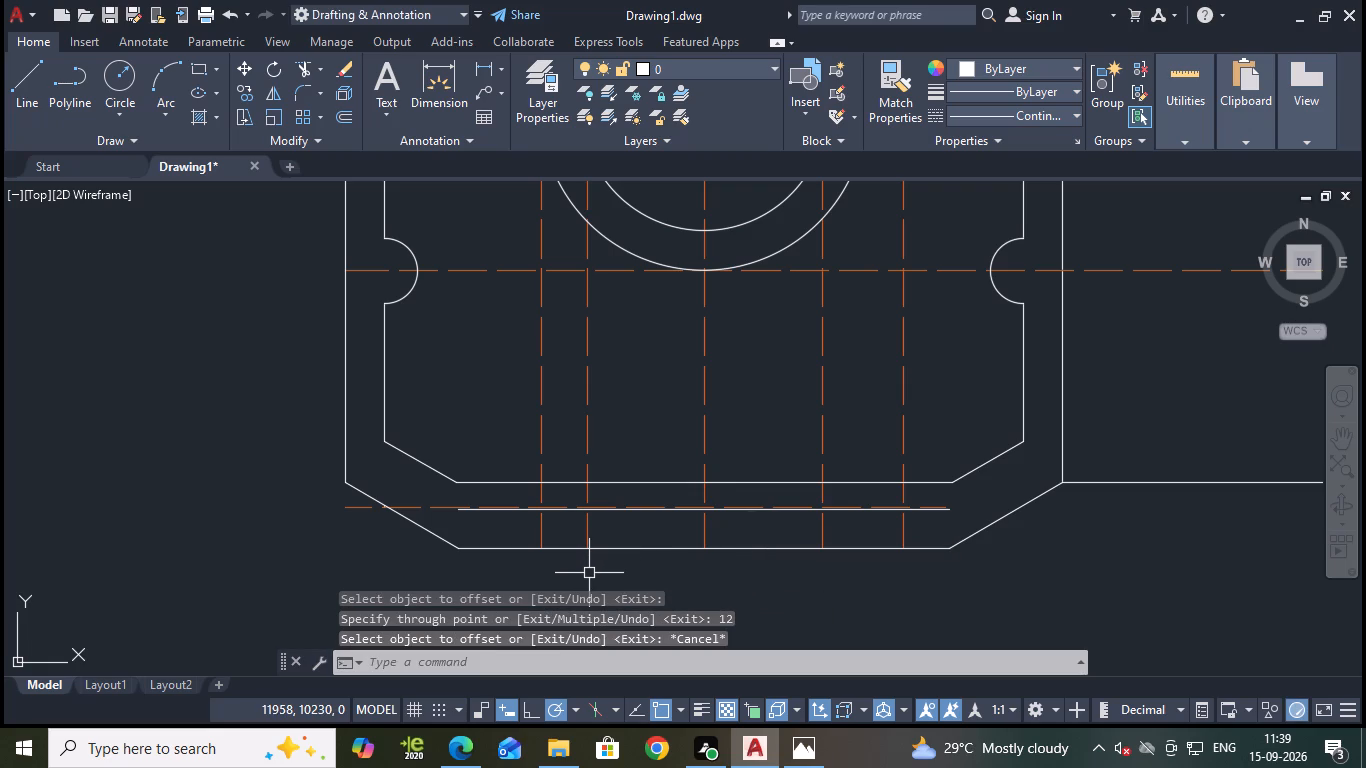
key(Escape)
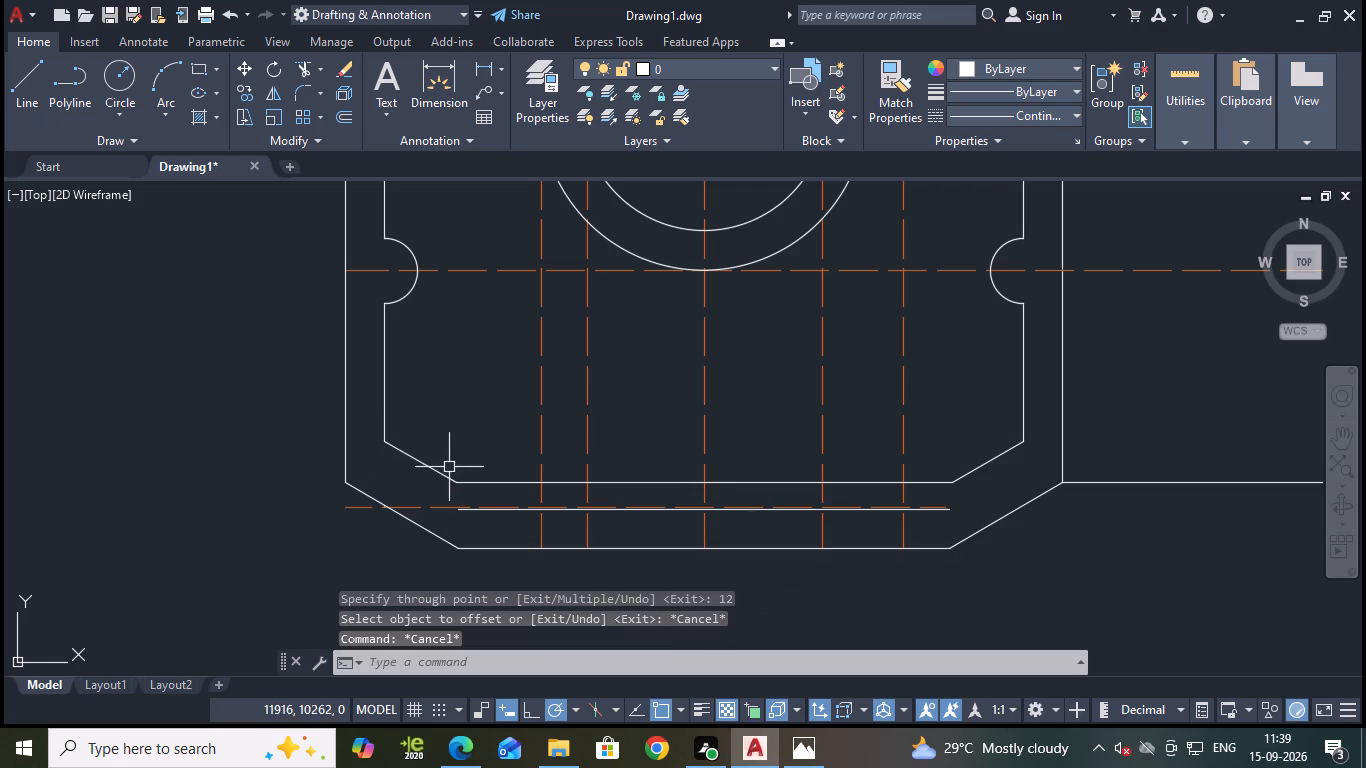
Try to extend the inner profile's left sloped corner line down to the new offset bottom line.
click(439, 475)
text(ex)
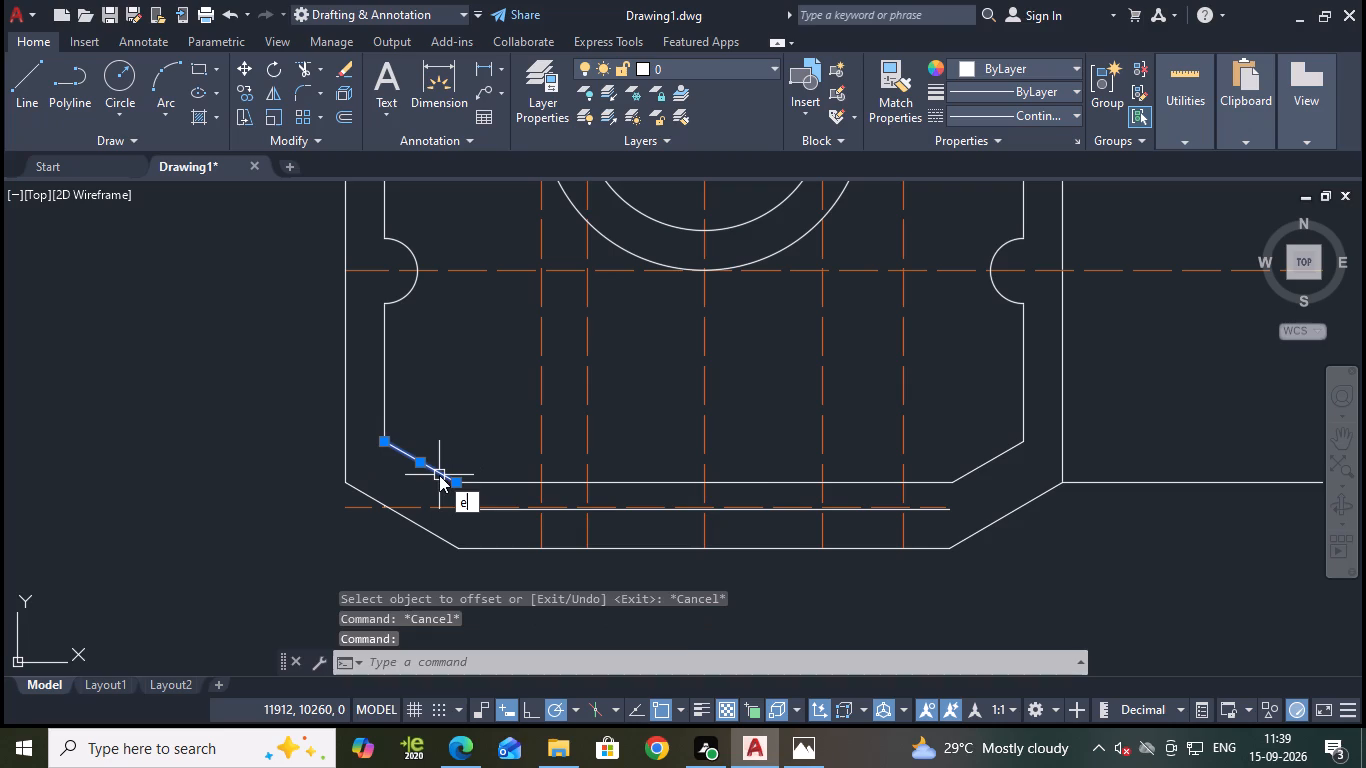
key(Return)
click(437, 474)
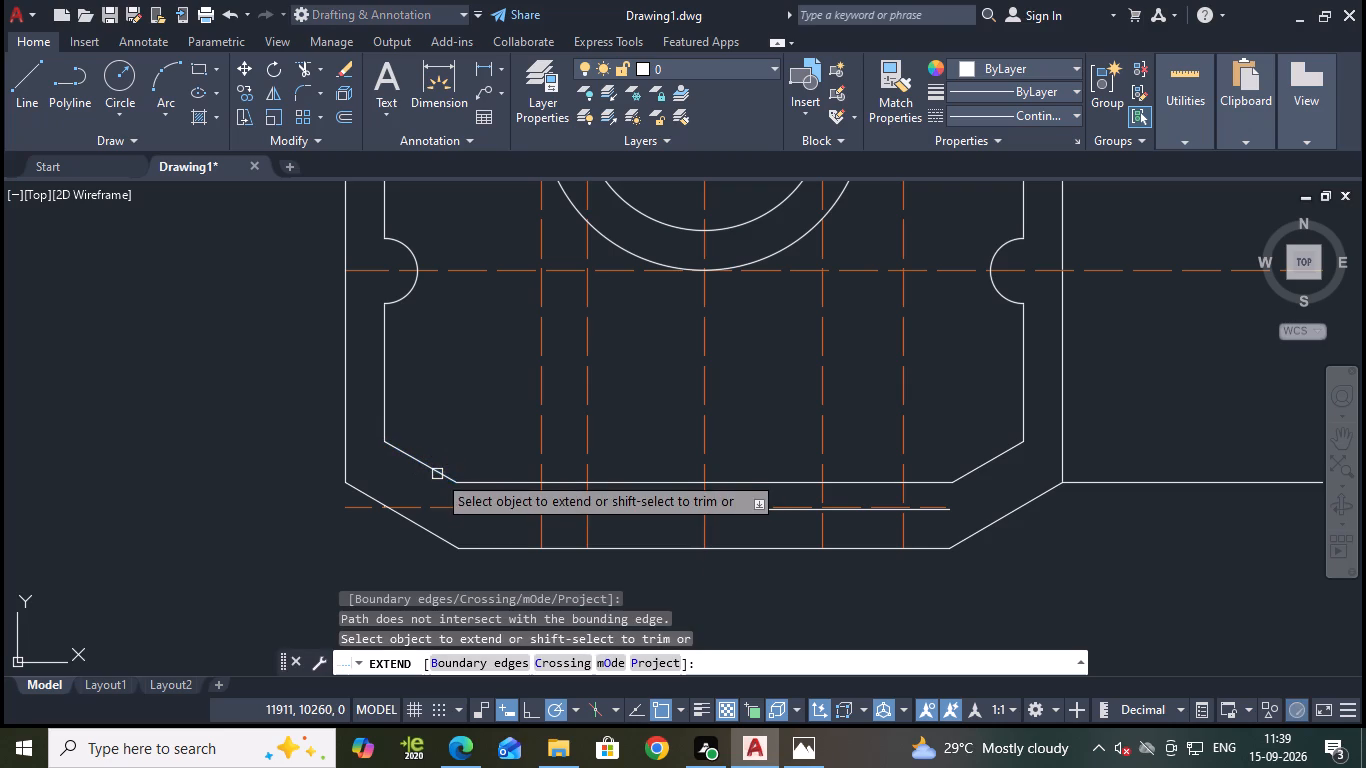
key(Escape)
Stretch the lower ends of both inner sloped corner lines along their directions, past the new offset bottom line.
click(438, 473)
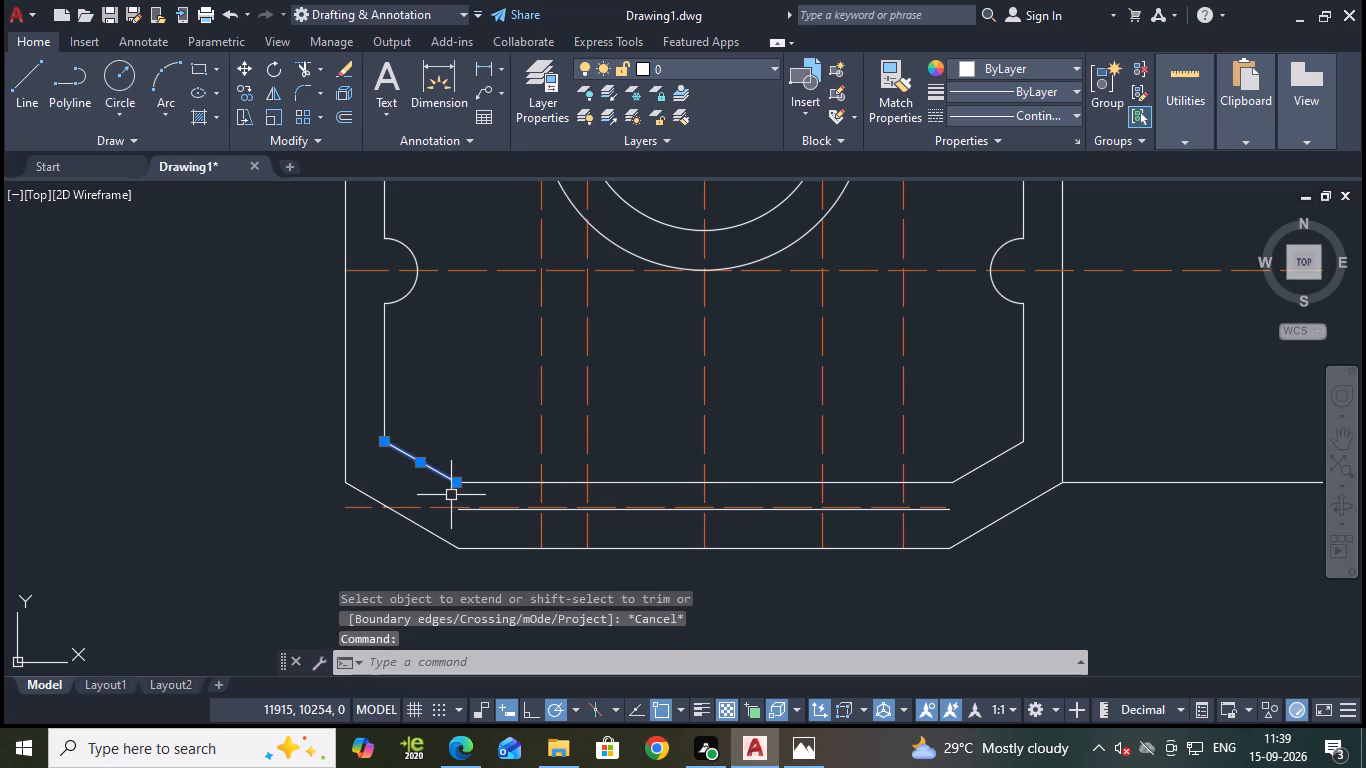
click(458, 484)
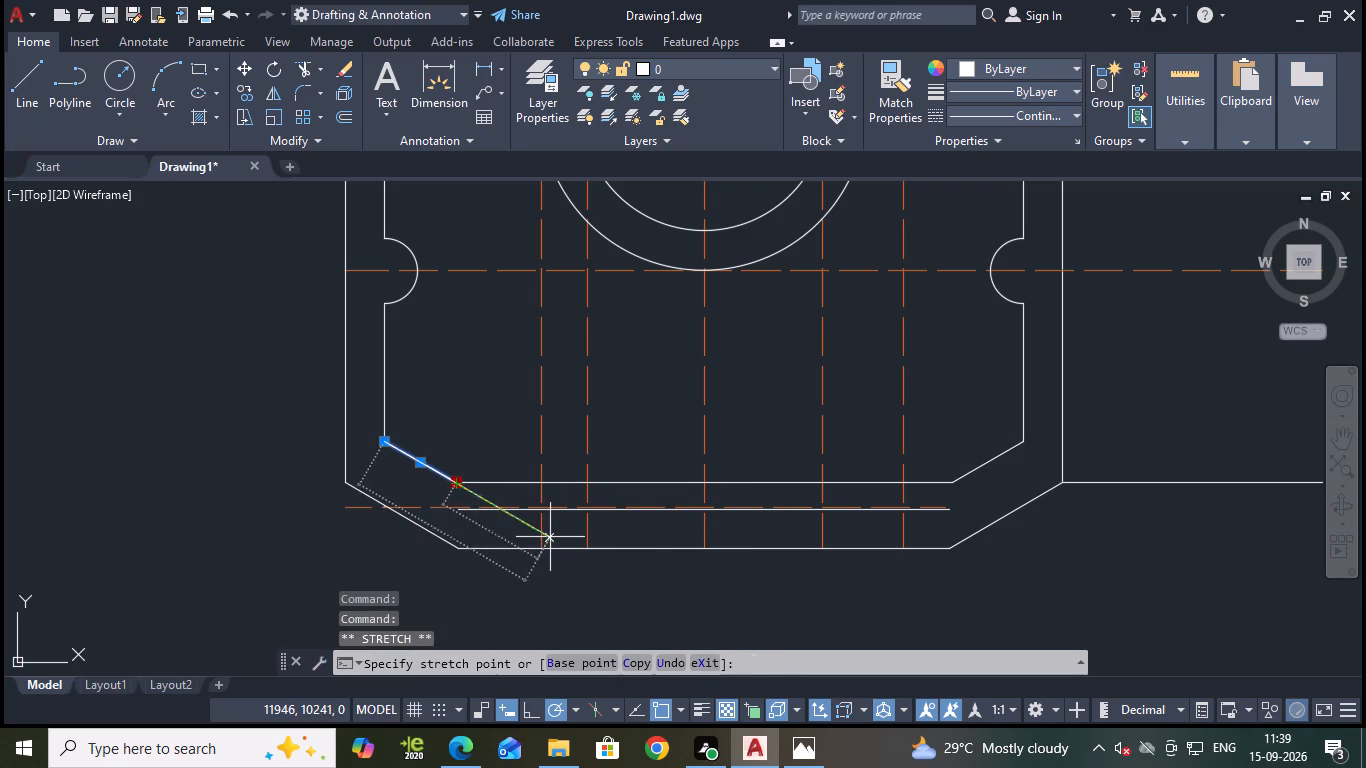
click(550, 537)
key(Escape)
click(982, 472)
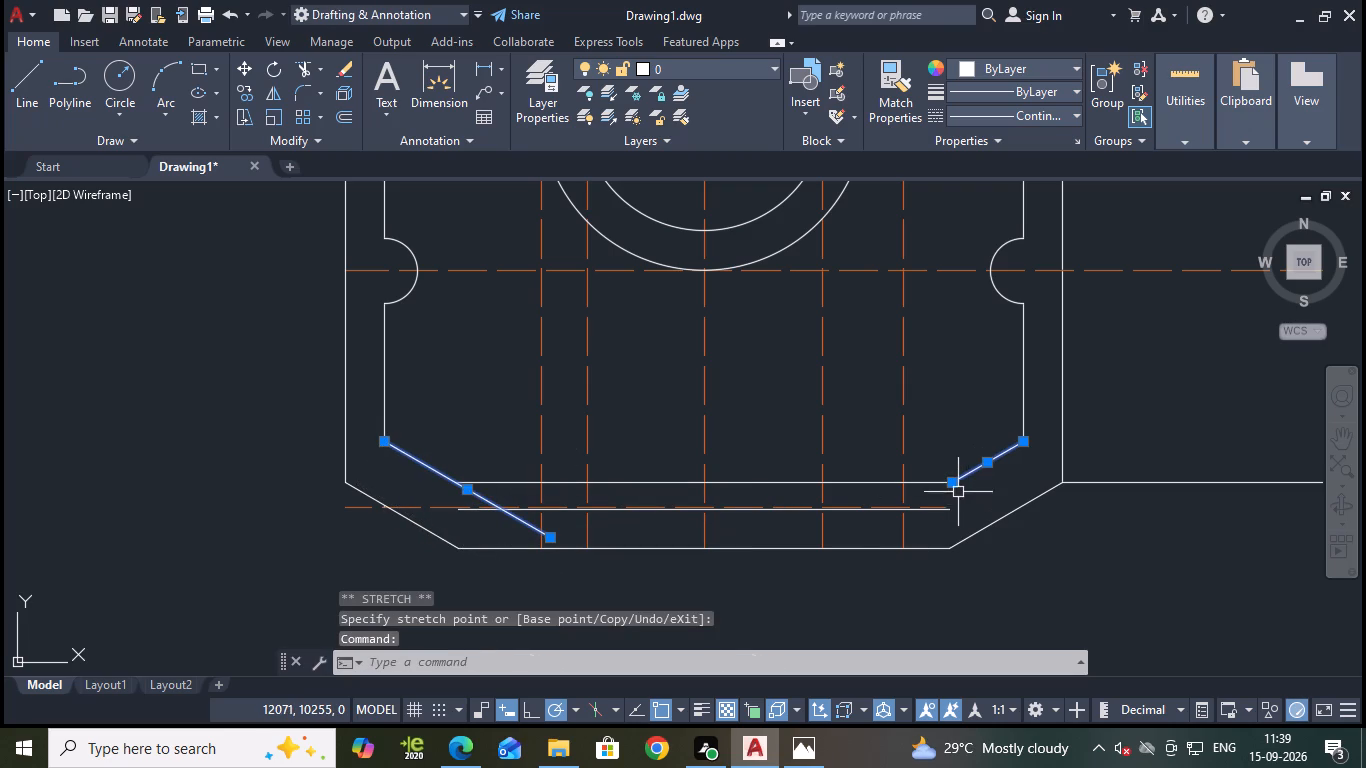
click(955, 485)
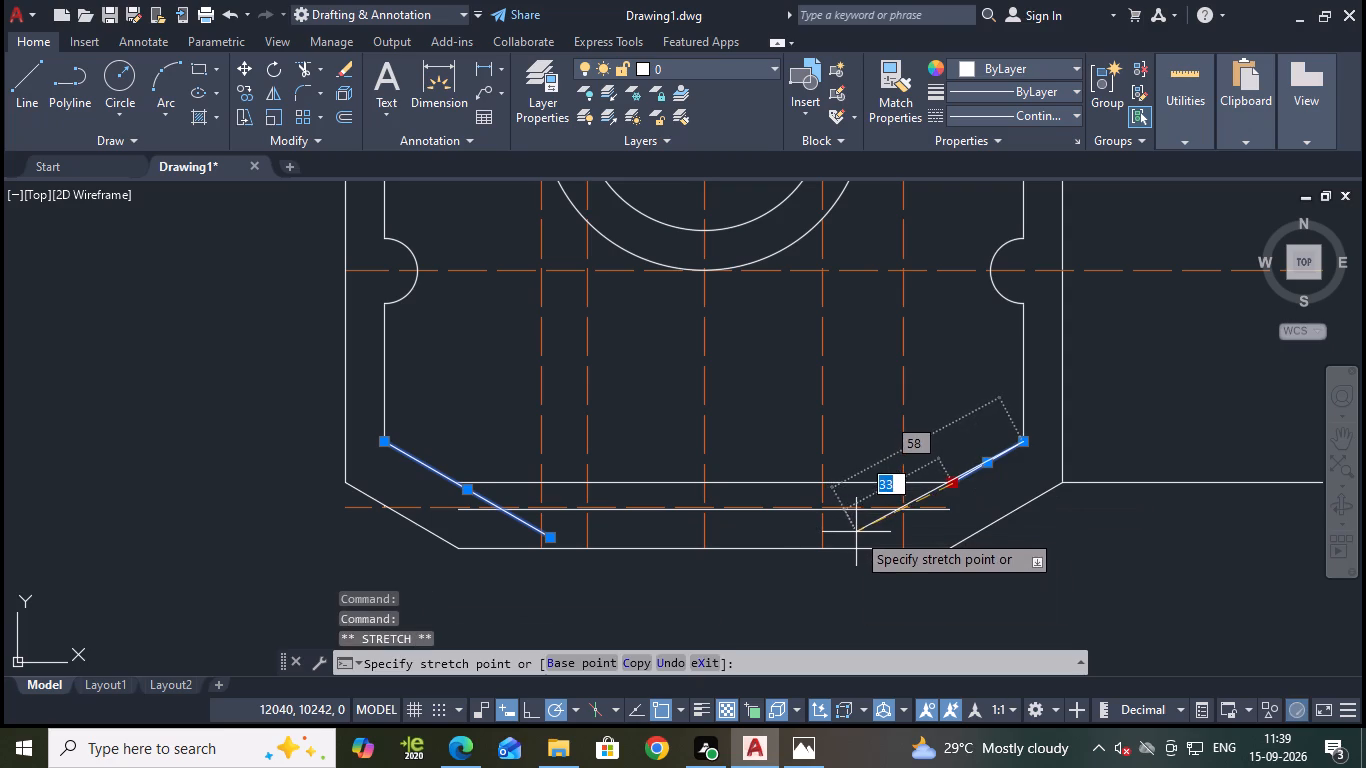
click(867, 534)
key(Escape)
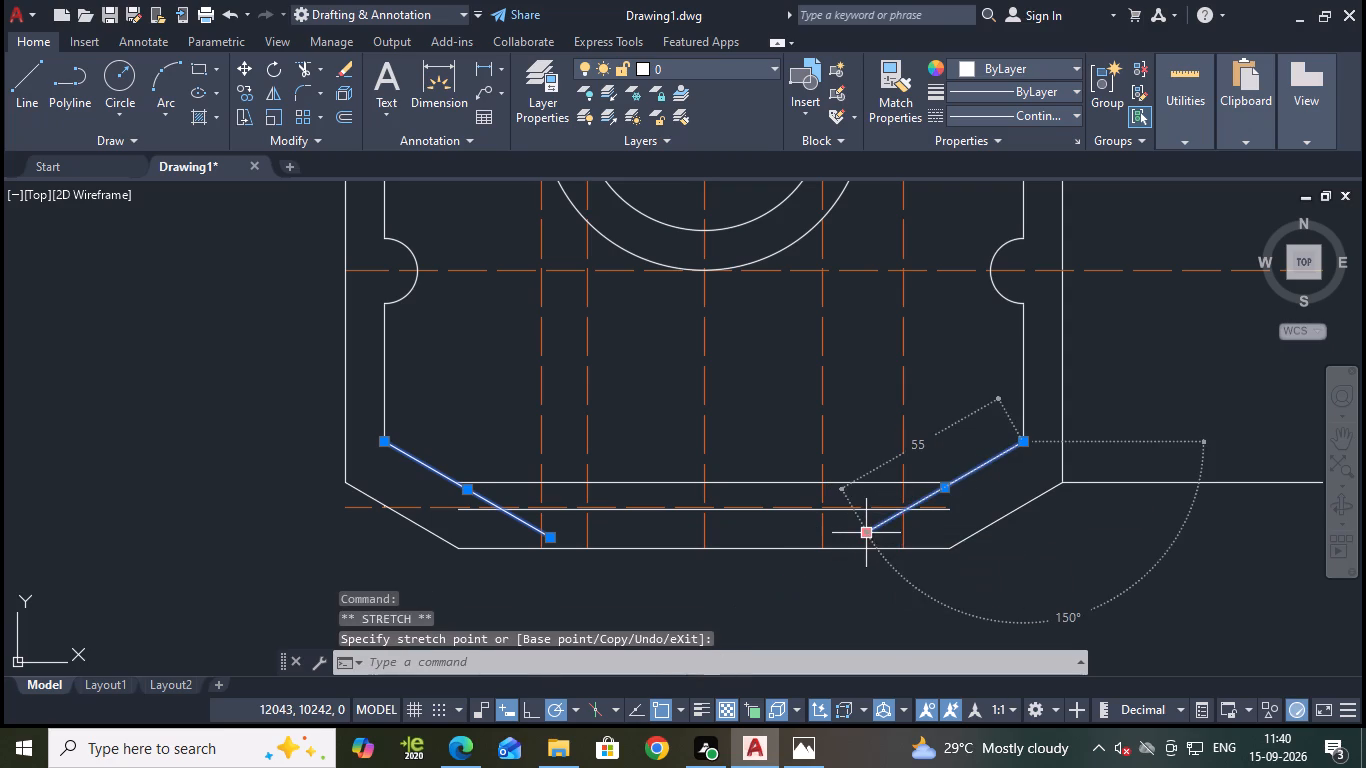
key(Escape)
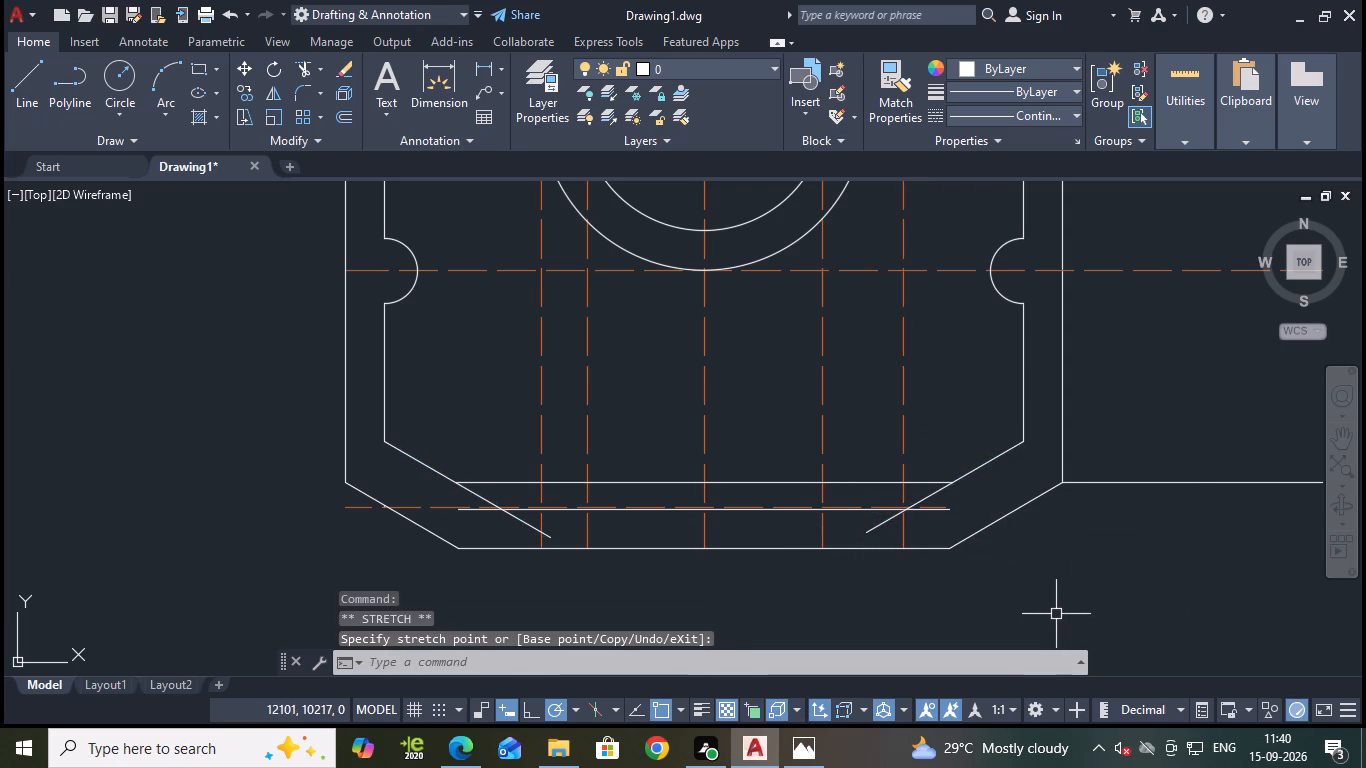
Trim the new inner bottom line and the right sloped line where they cross to form a clean right corner.
text(tr)
key(Return)
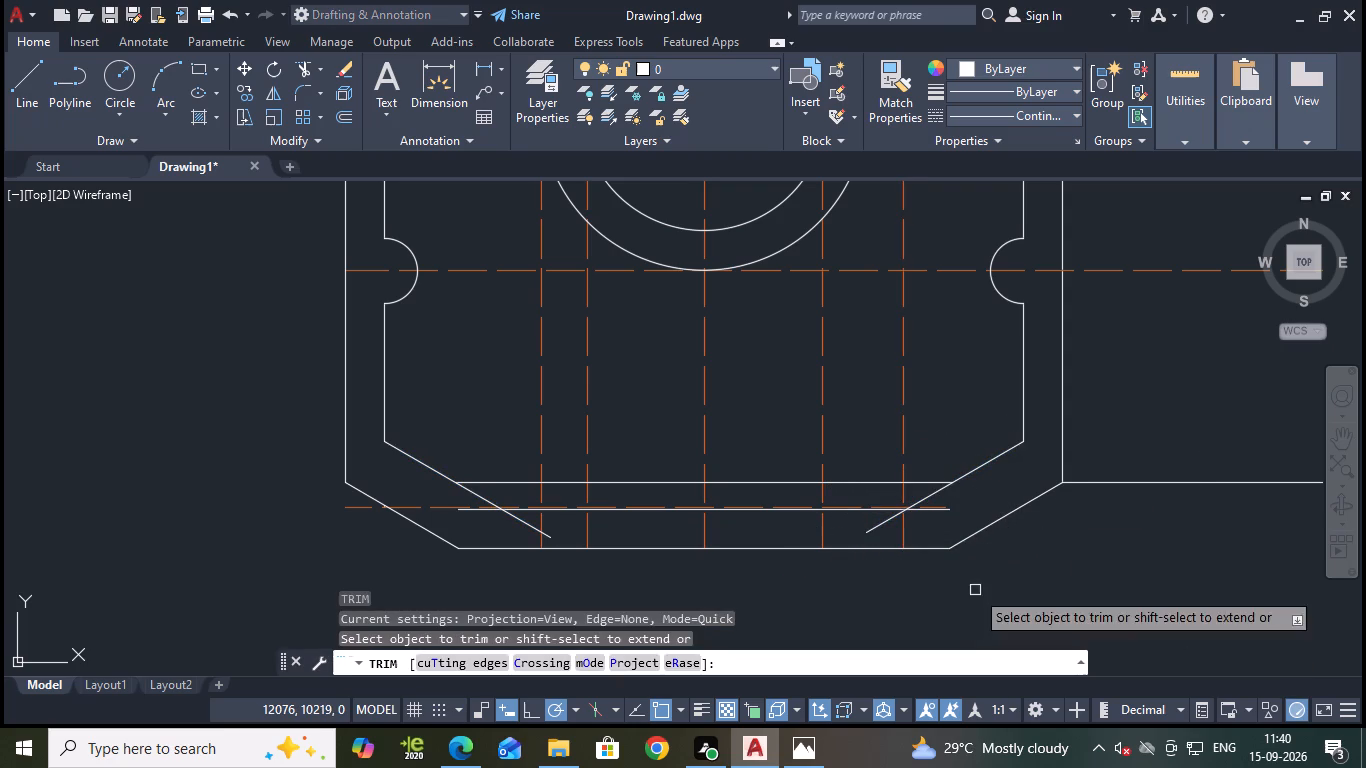
click(929, 513)
scroll(914, 536, up, 2)
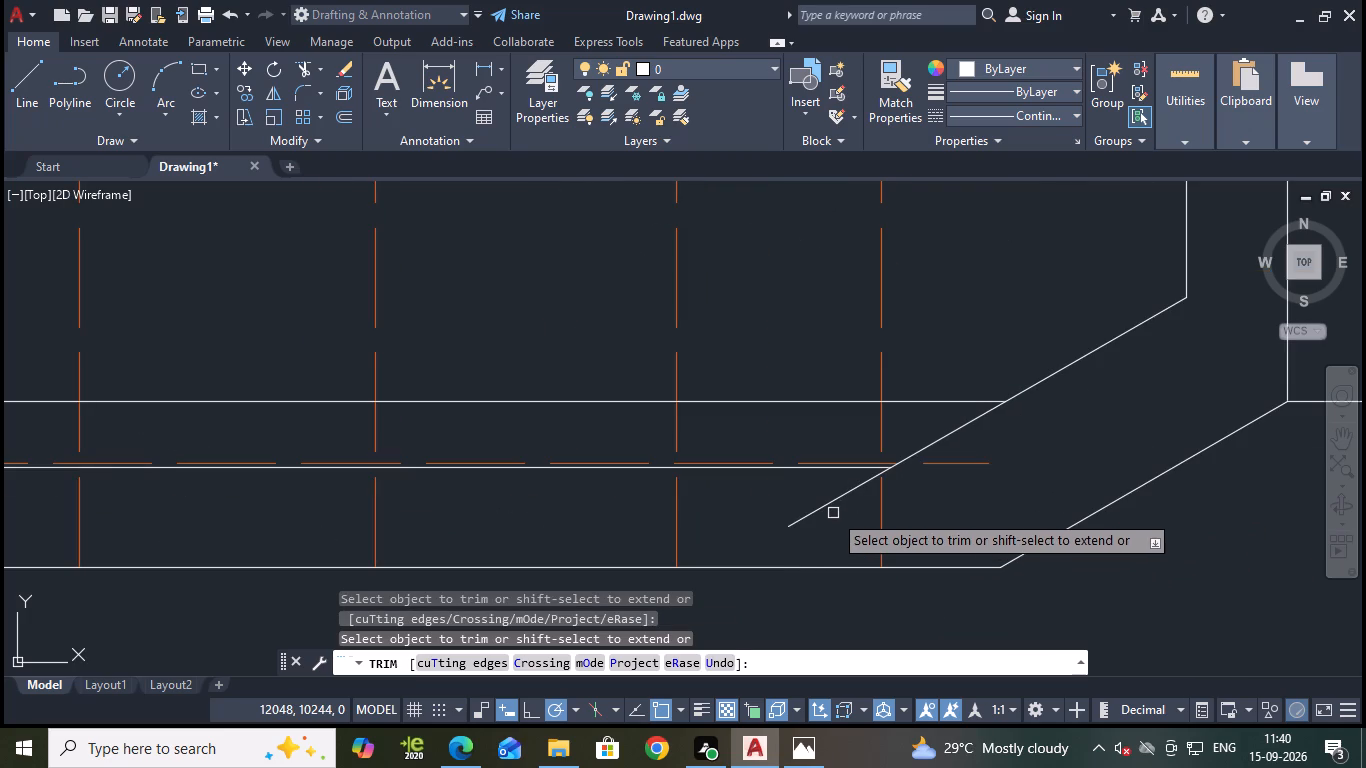
click(833, 512)
click(833, 512)
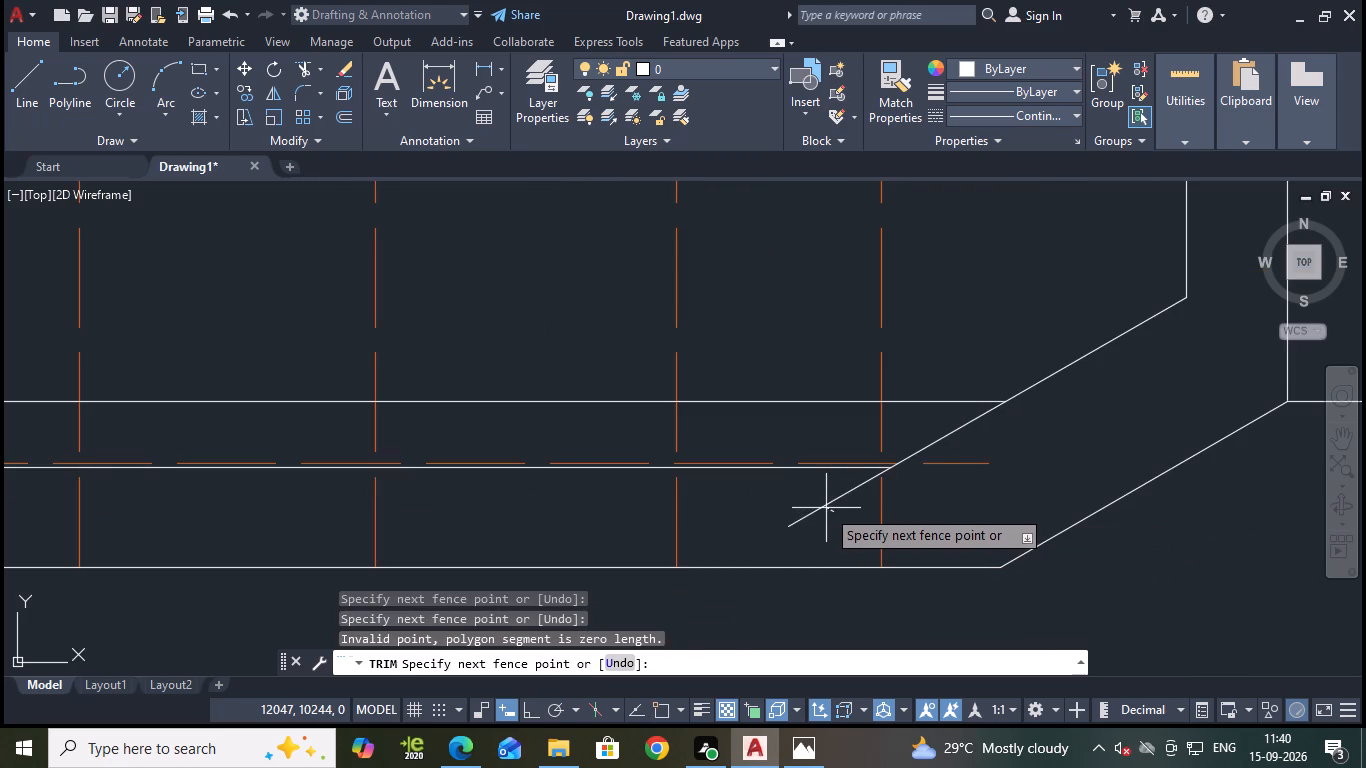
click(826, 508)
scroll(881, 472, up, 3)
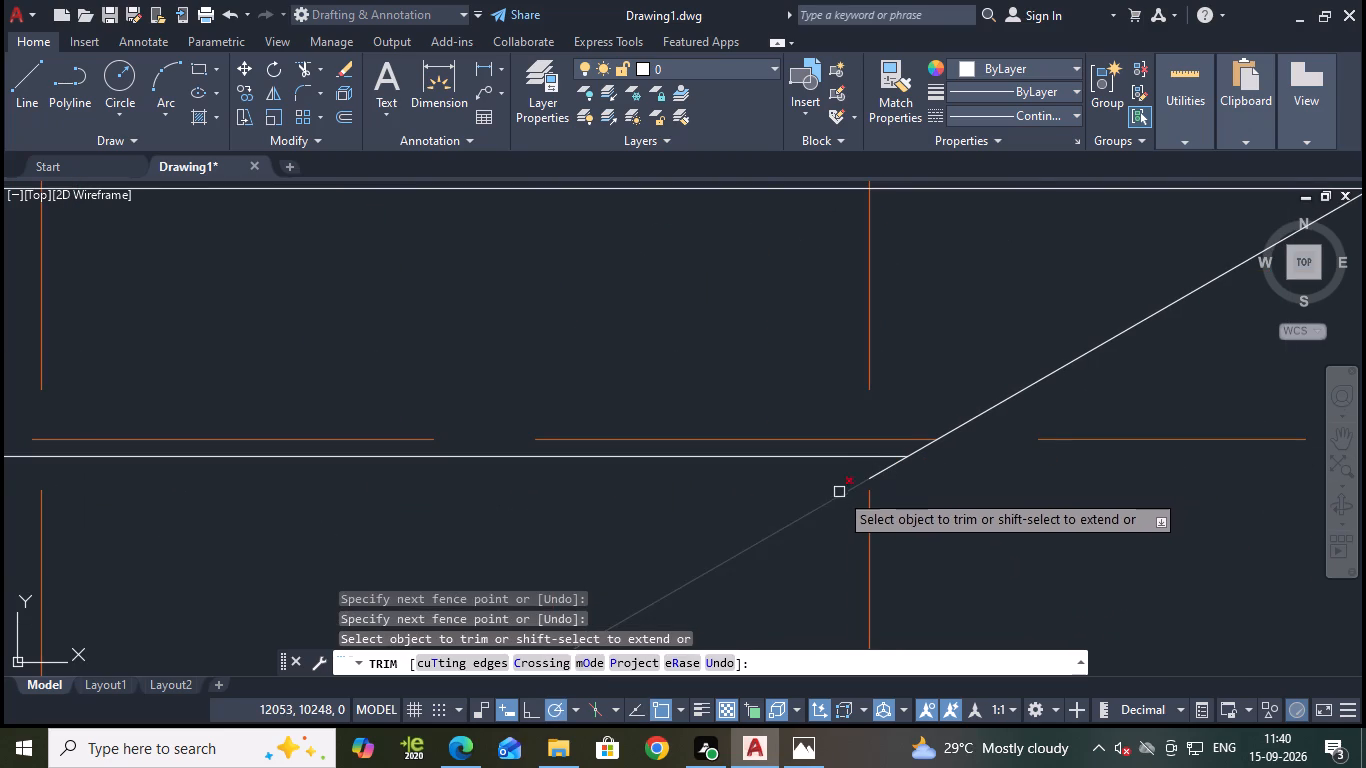
click(834, 492)
click(873, 477)
scroll(705, 536, down, 2)
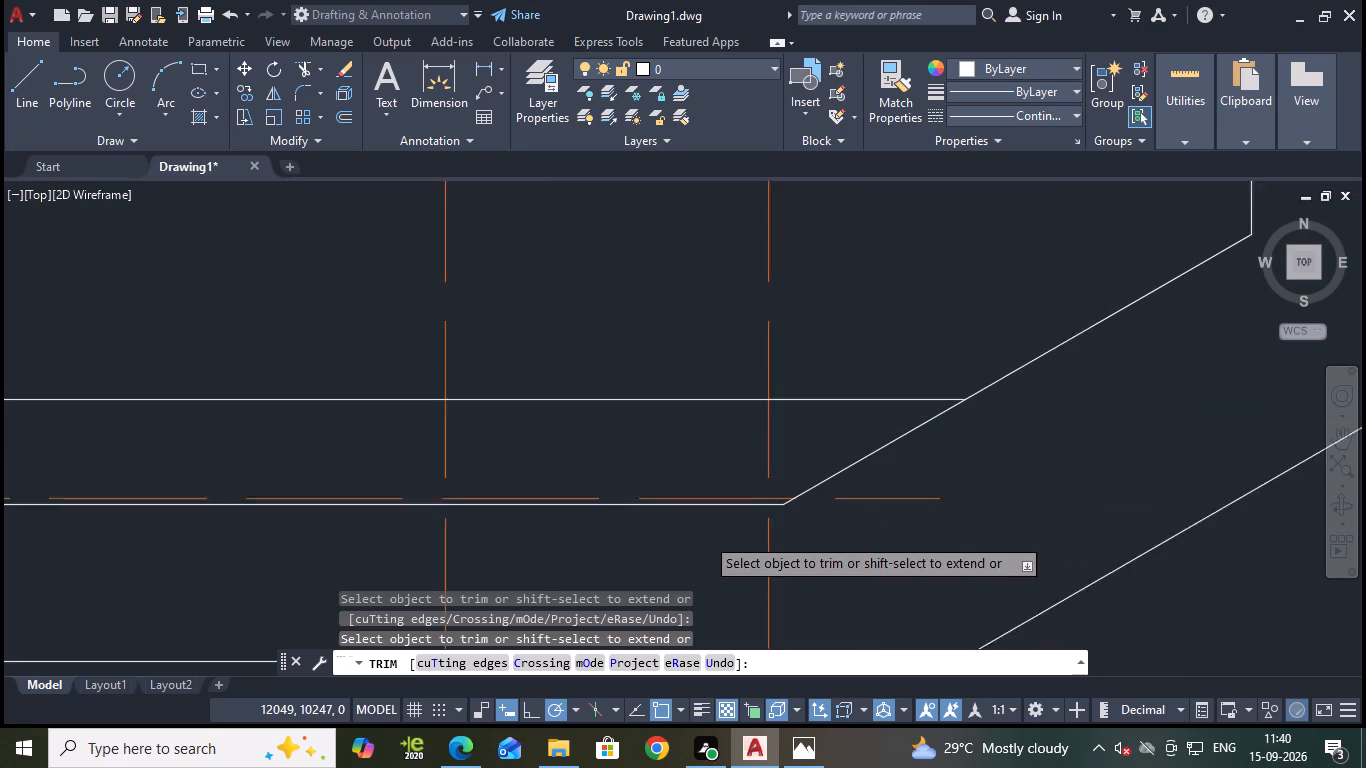
Trim the new inner bottom line and the left sloped line where they cross, removing the leftover slope fragment.
scroll(705, 536, down, 1)
middle_drag(704, 553, 1224, 447)
scroll(1221, 480, down, 2)
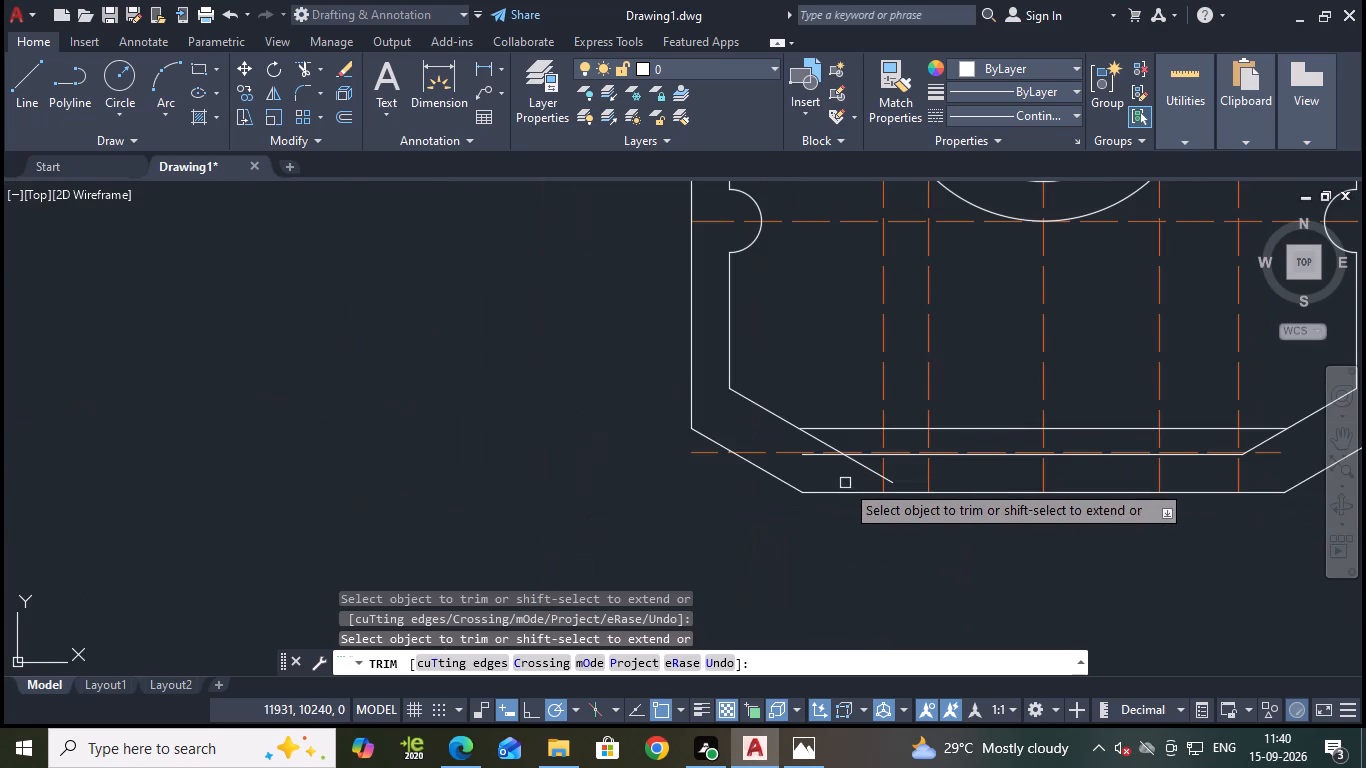
click(860, 467)
scroll(857, 458, up, 3)
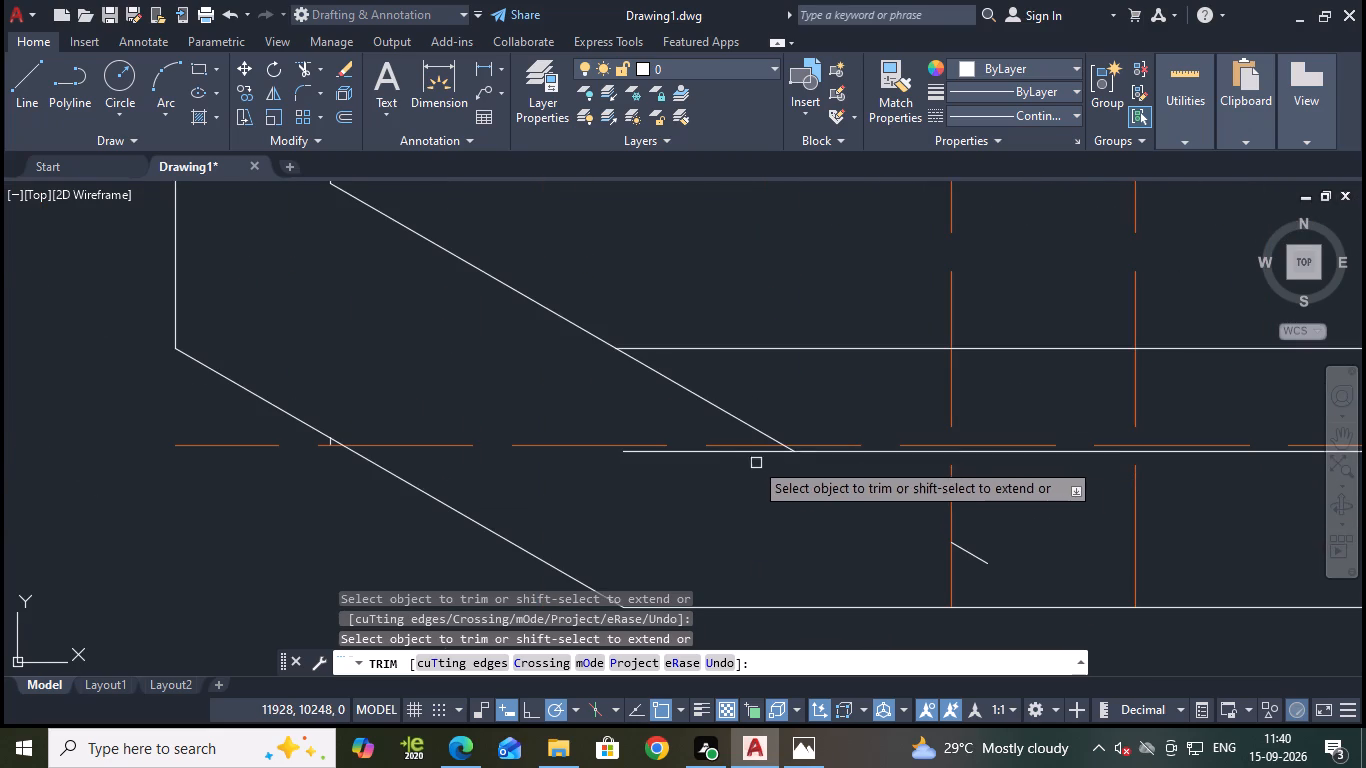
click(734, 454)
click(979, 561)
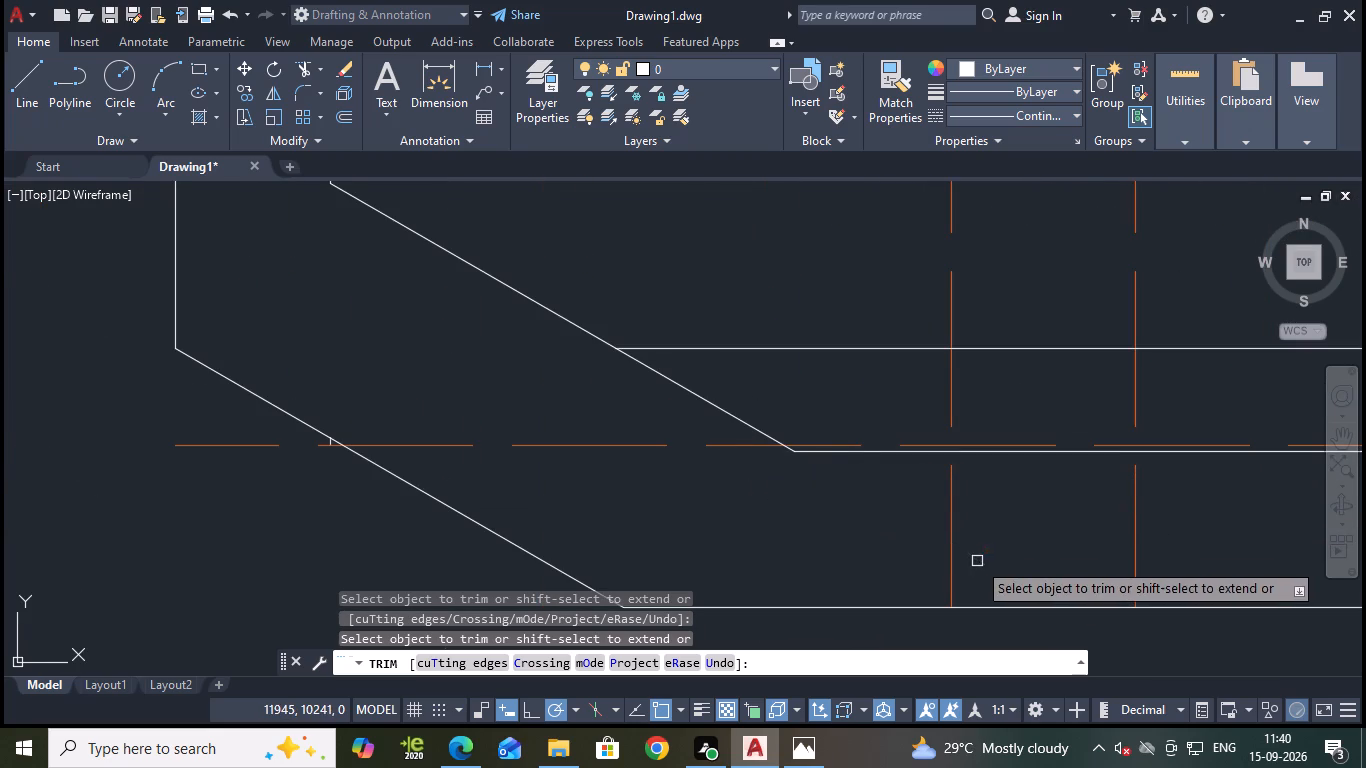
scroll(787, 478, down, 3)
scroll(968, 555, down, 2)
middle_drag(1025, 571, 1025, 572)
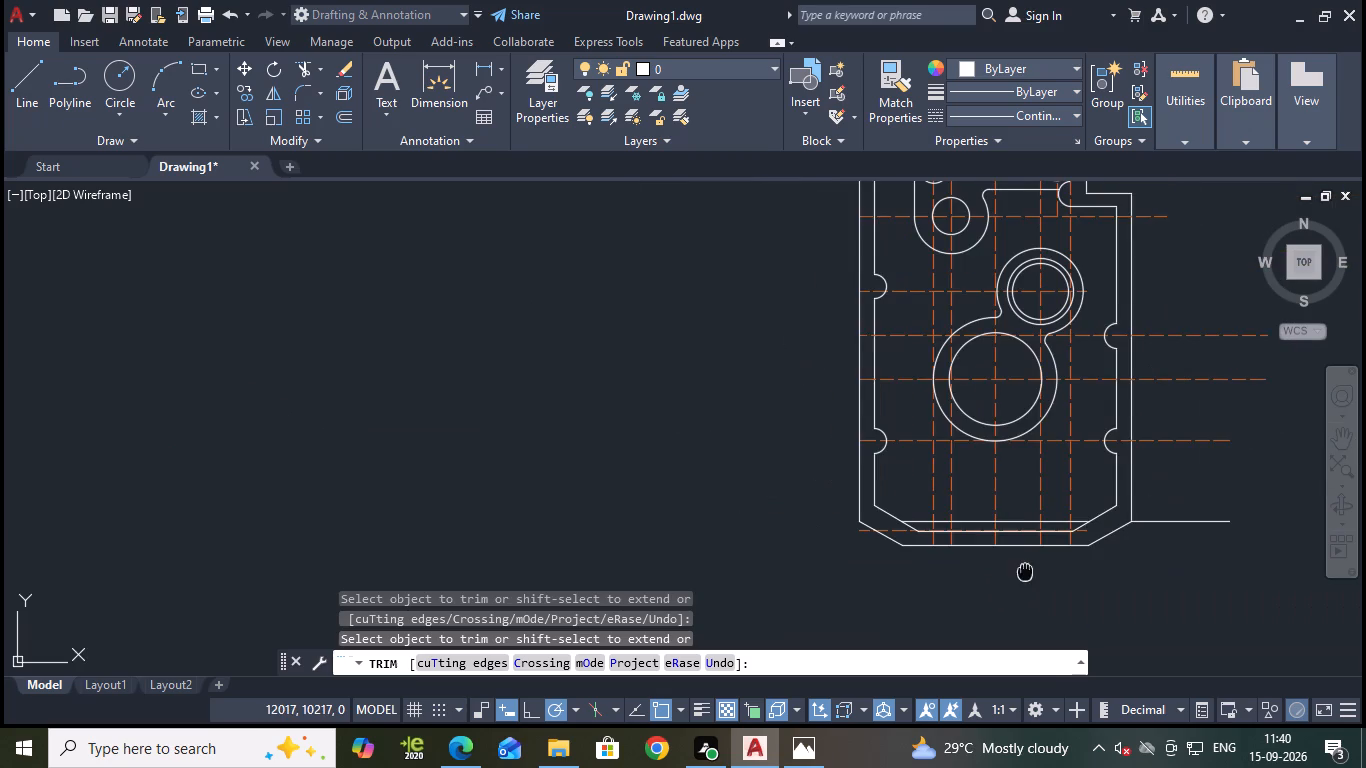
middle_drag(1025, 572, 841, 580)
scroll(845, 578, up, 2)
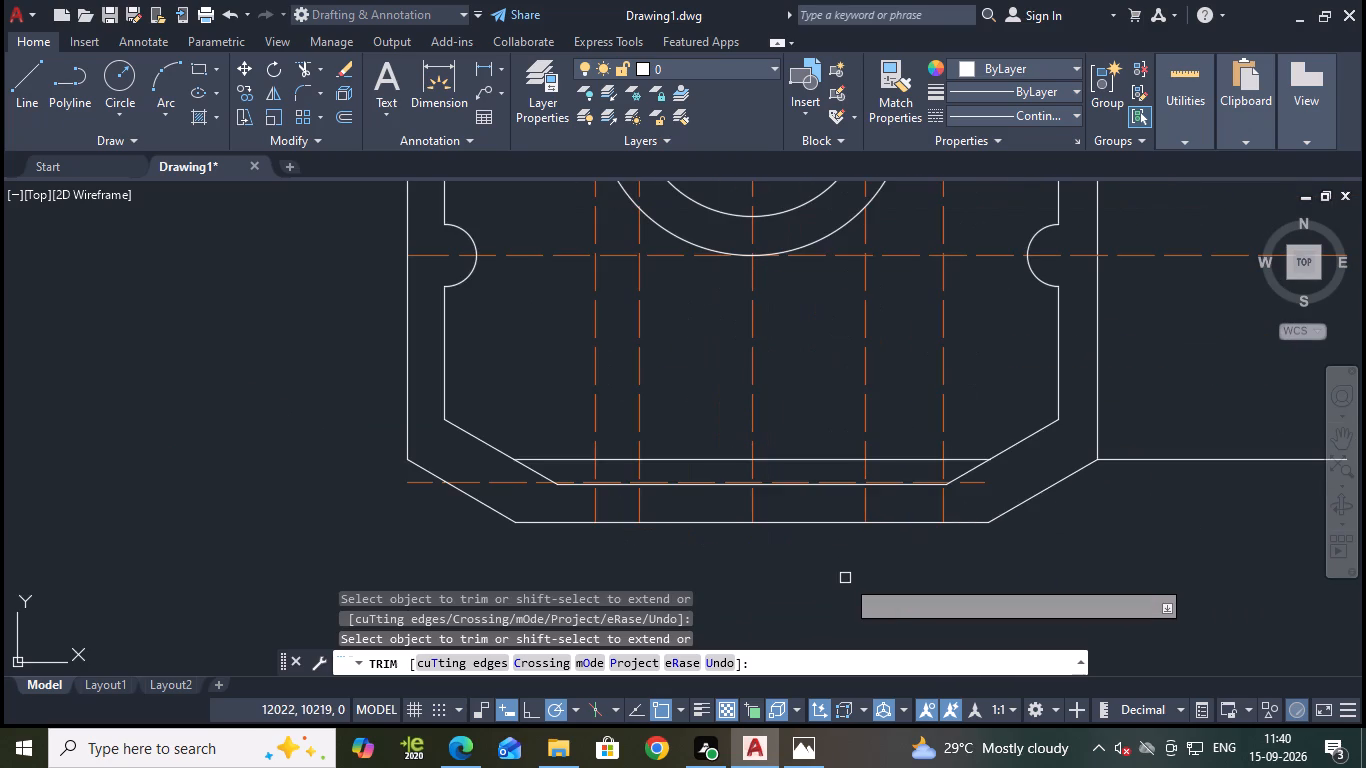
key(Escape)
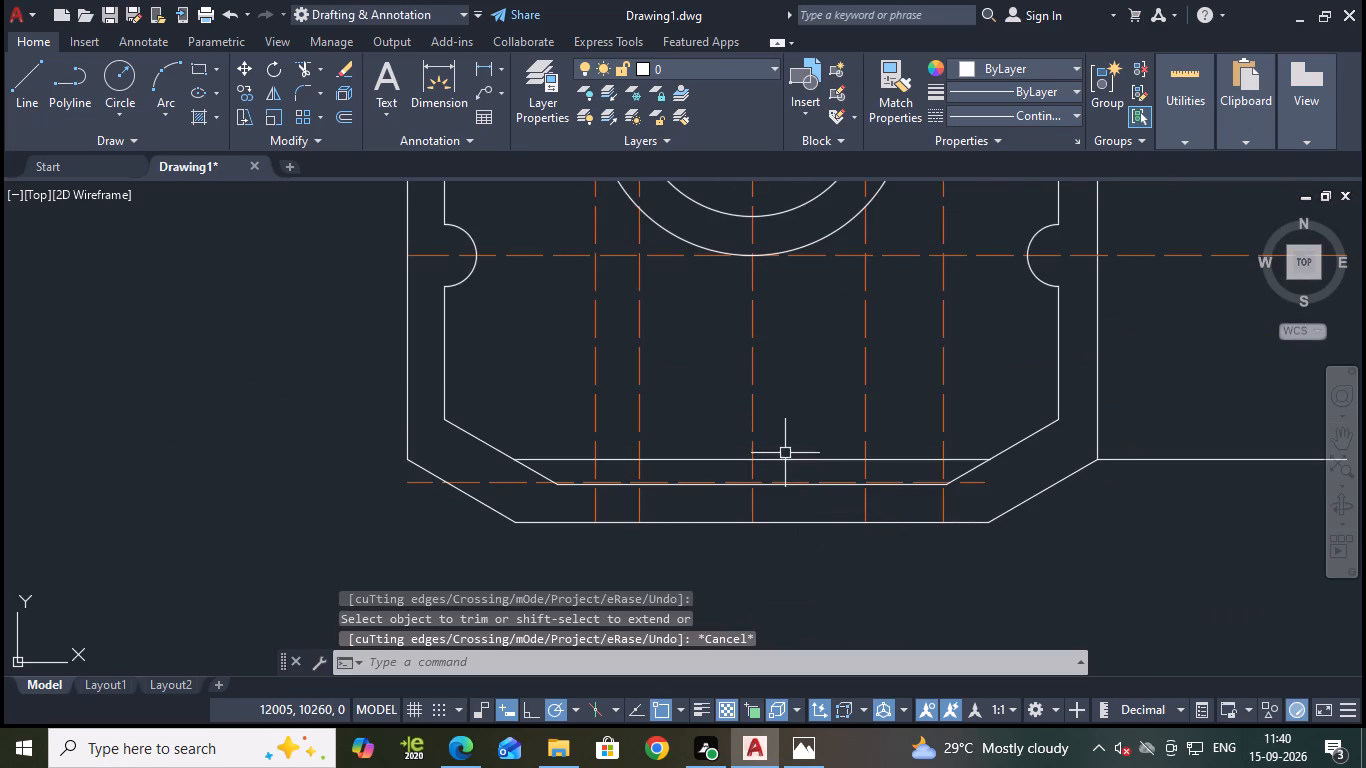
Erase the old inner bottom line lying above the new one.
click(786, 456)
key(e)
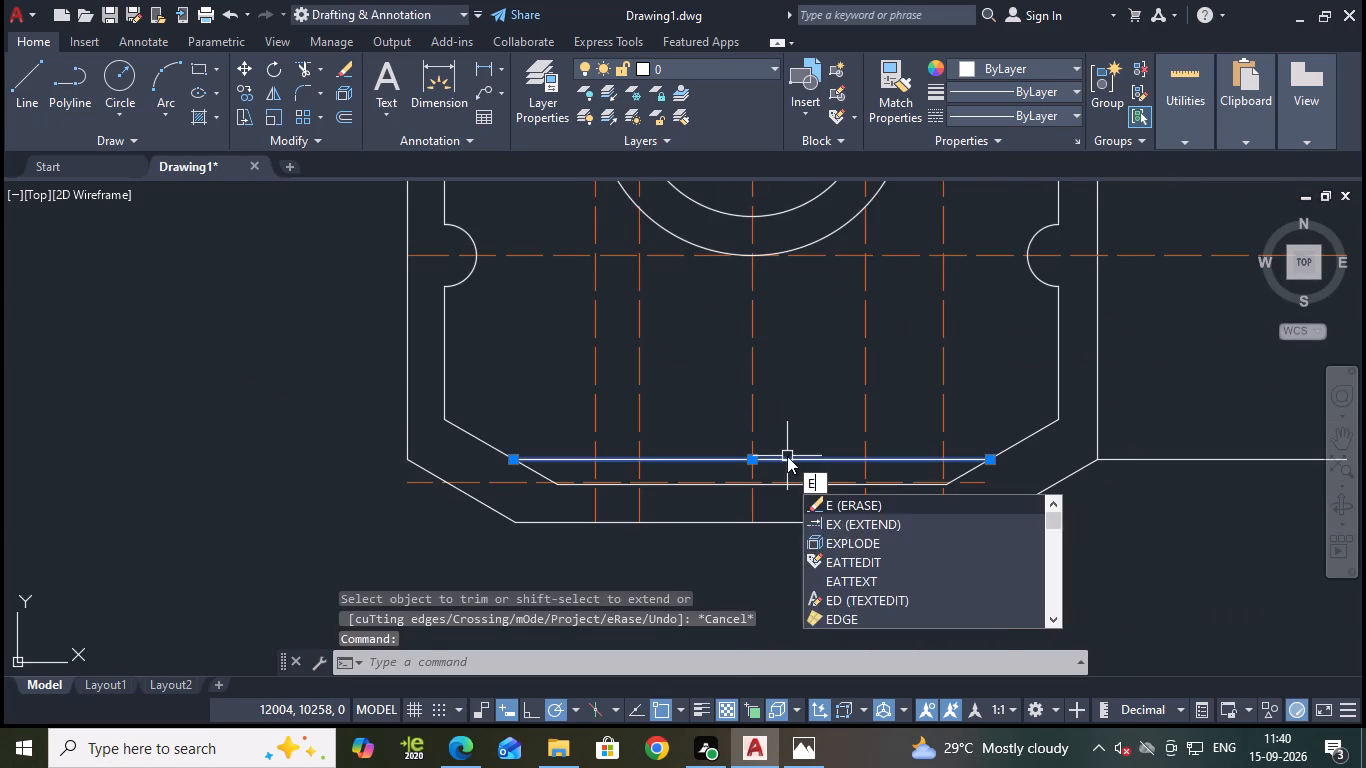
key(Return)
scroll(1098, 493, down, 2)
middle_drag(1149, 532, 1135, 535)
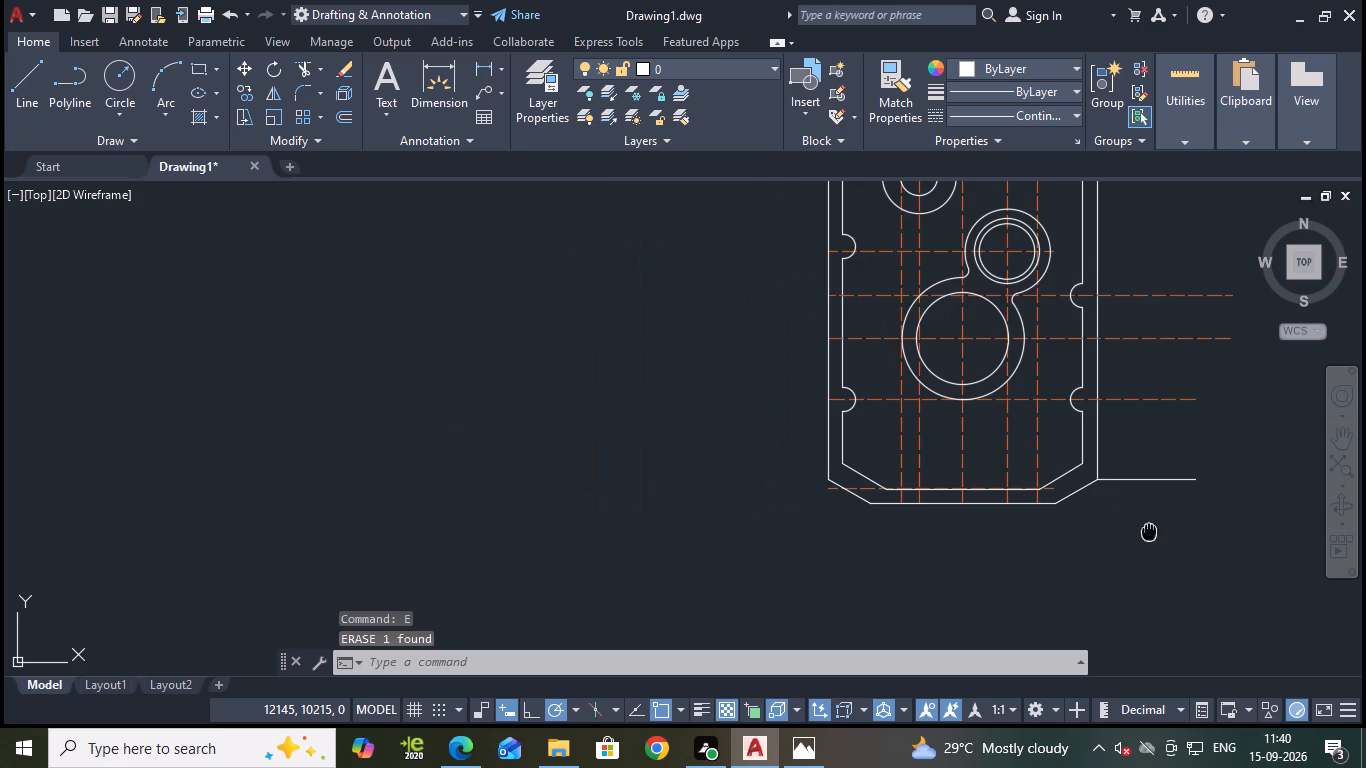
middle_drag(1135, 535, 1110, 587)
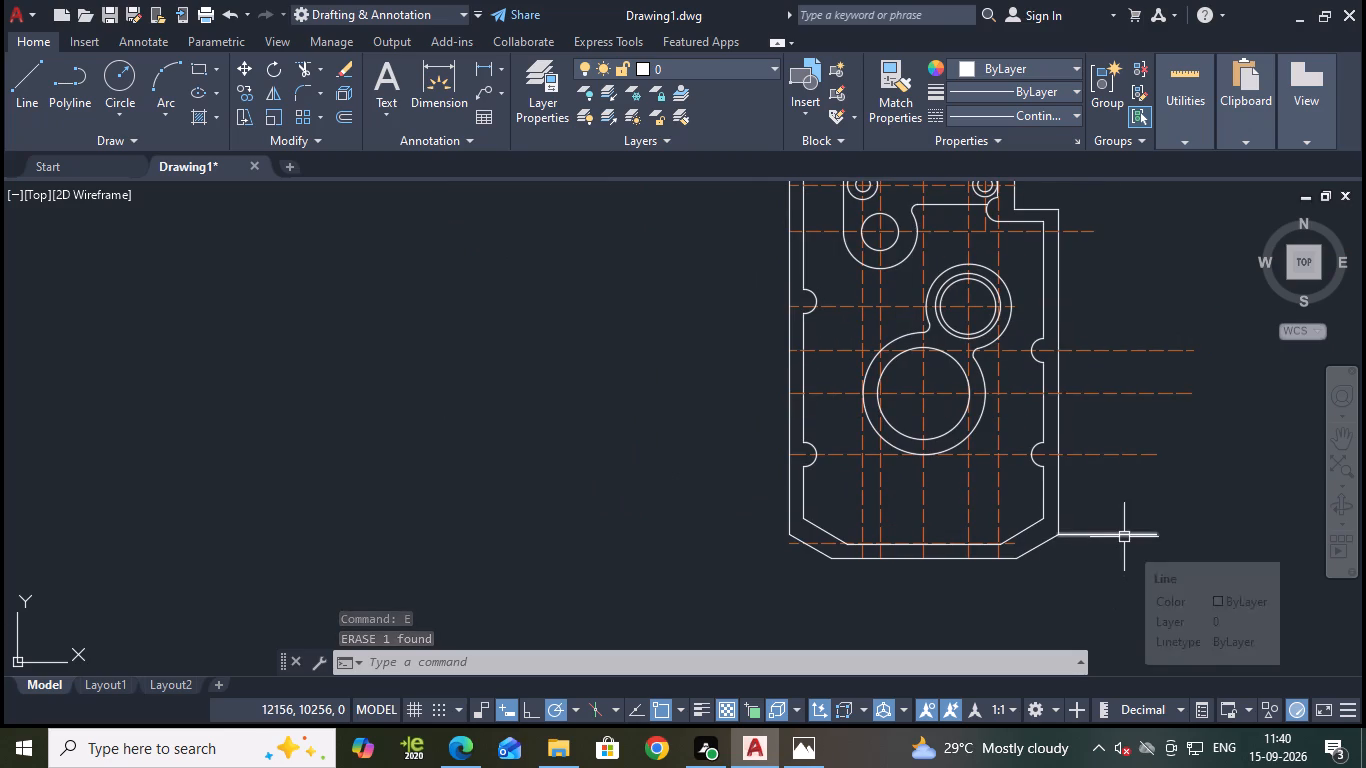
key(Escape)
Save the drawing.
middle_drag(1186, 513, 1155, 563)
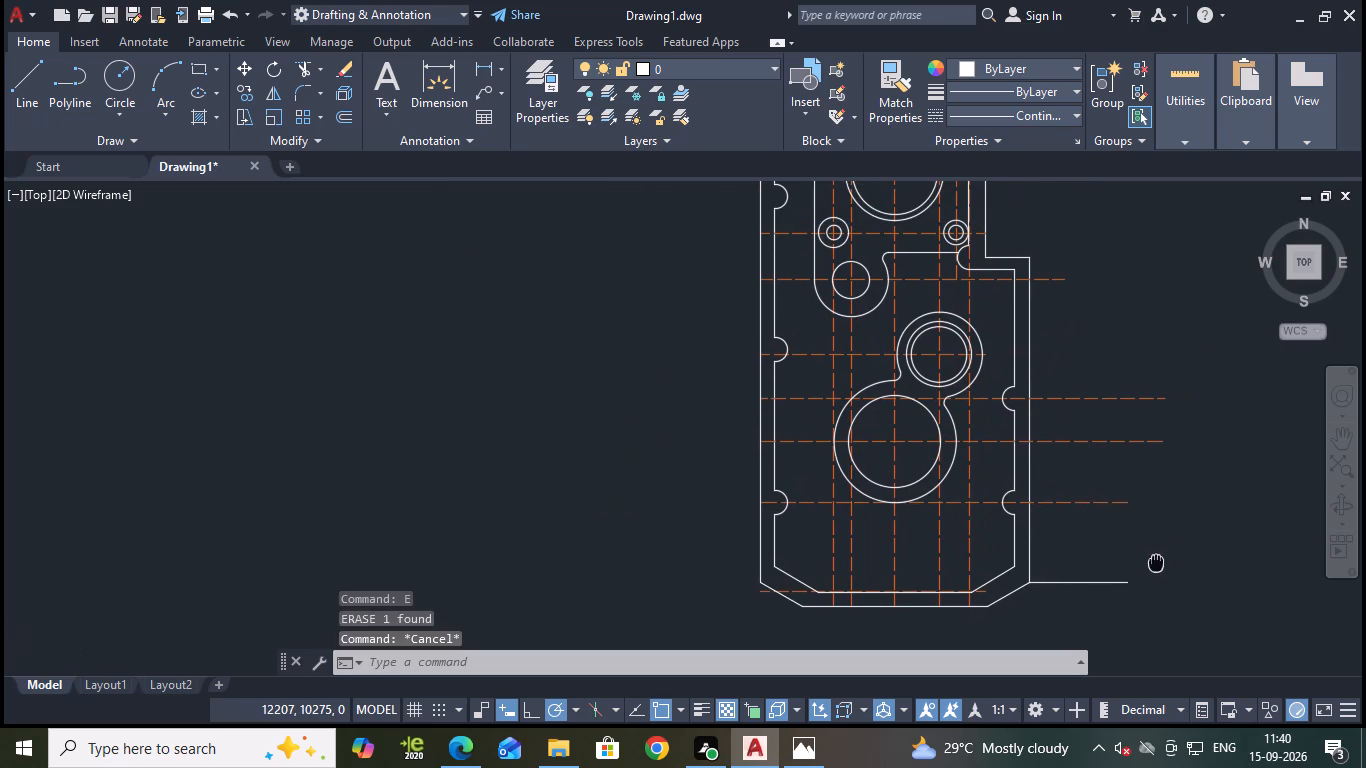
middle_drag(1155, 563, 1154, 564)
key(ctrl+s)
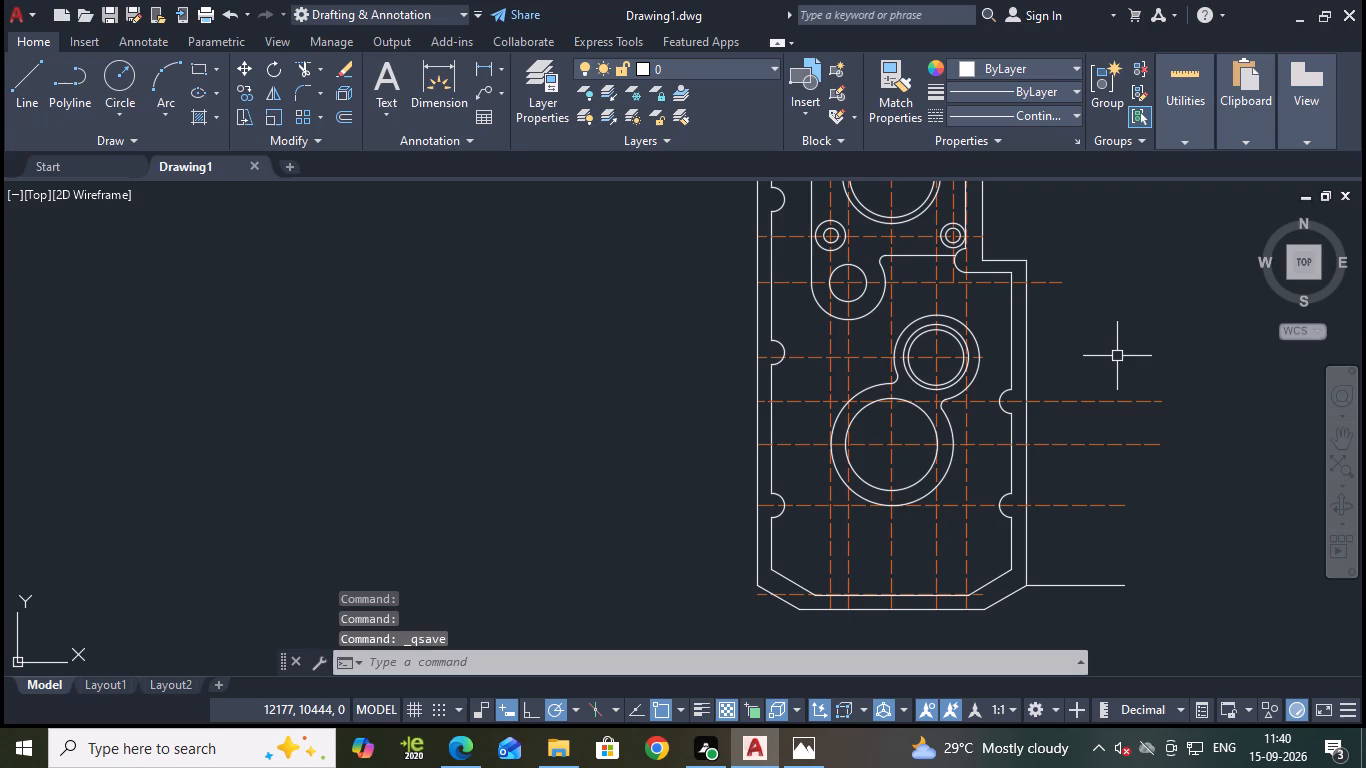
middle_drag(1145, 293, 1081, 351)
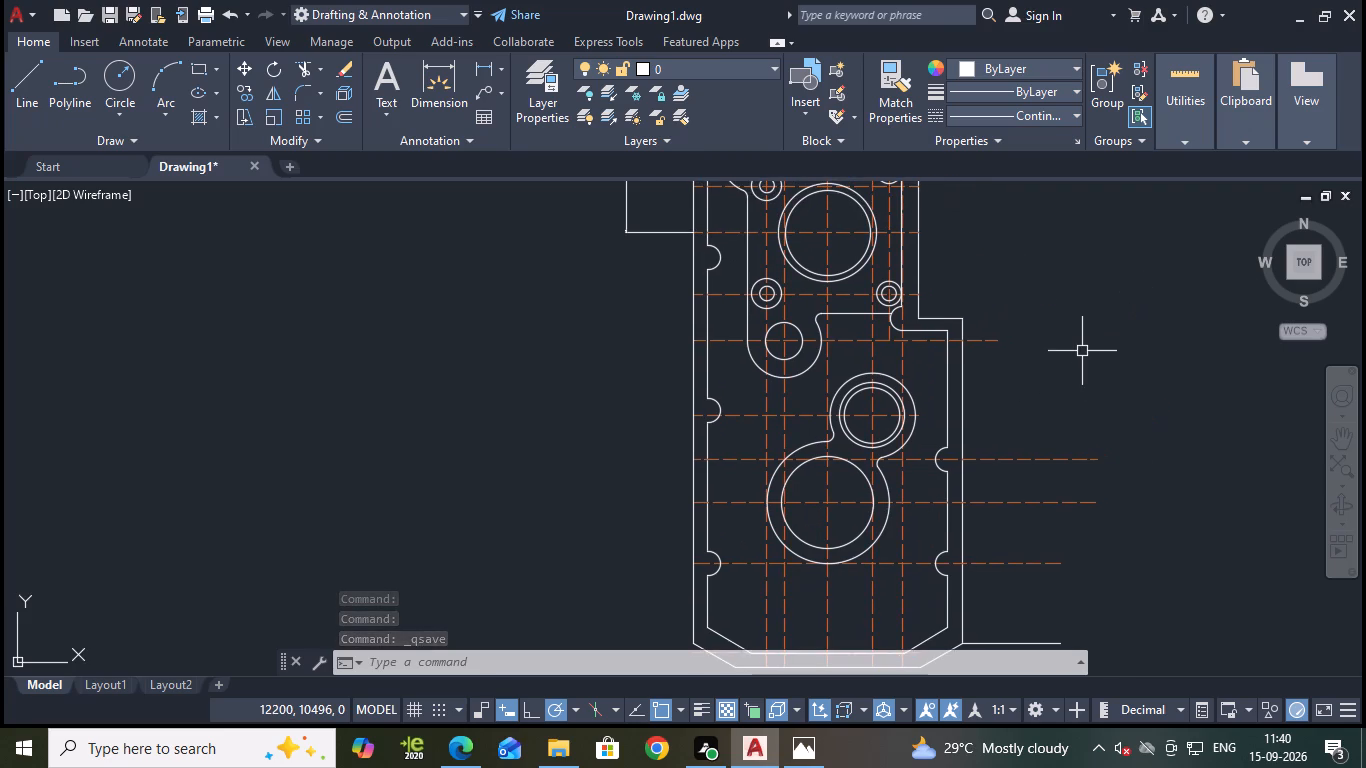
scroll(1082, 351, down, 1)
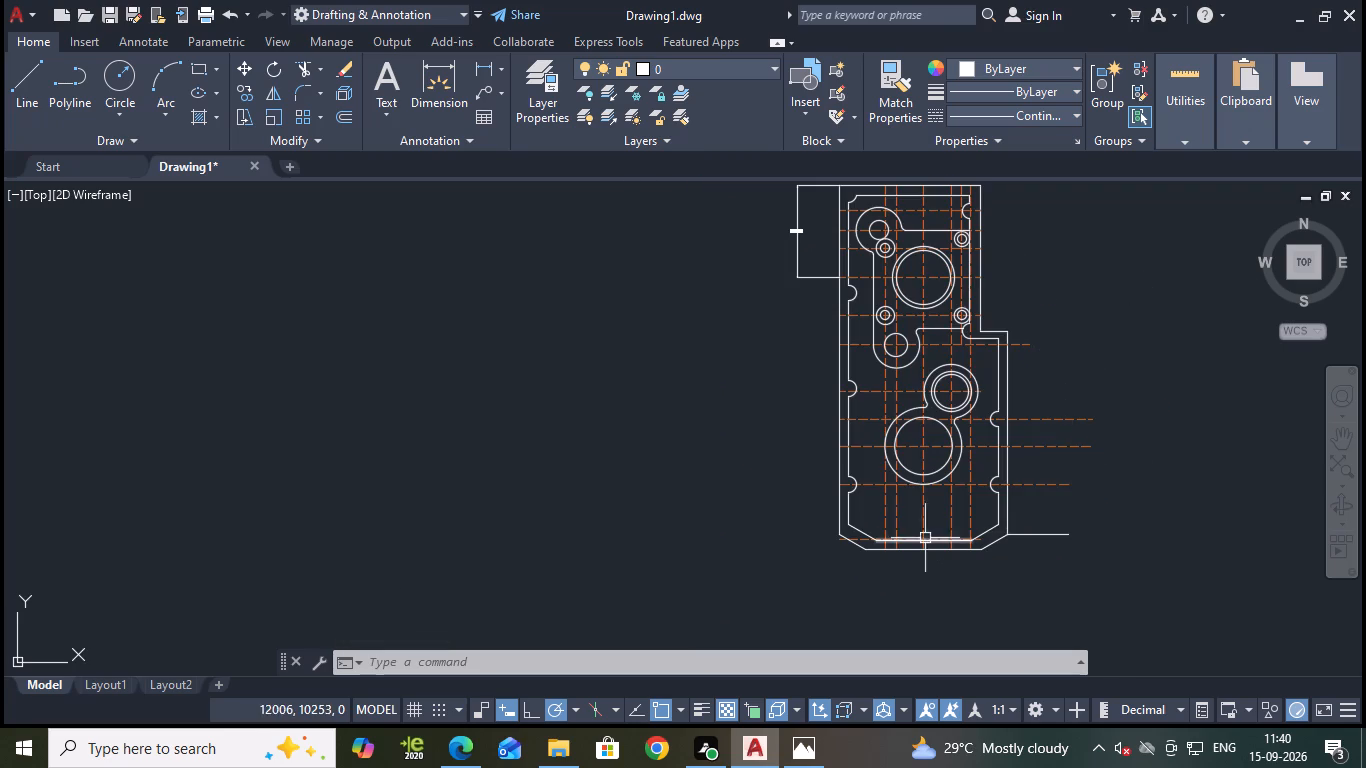
Erase the white inner bottom line that runs just below the lowest dashed orange centre line.
scroll(884, 551, up, 2)
middle_drag(934, 574, 837, 575)
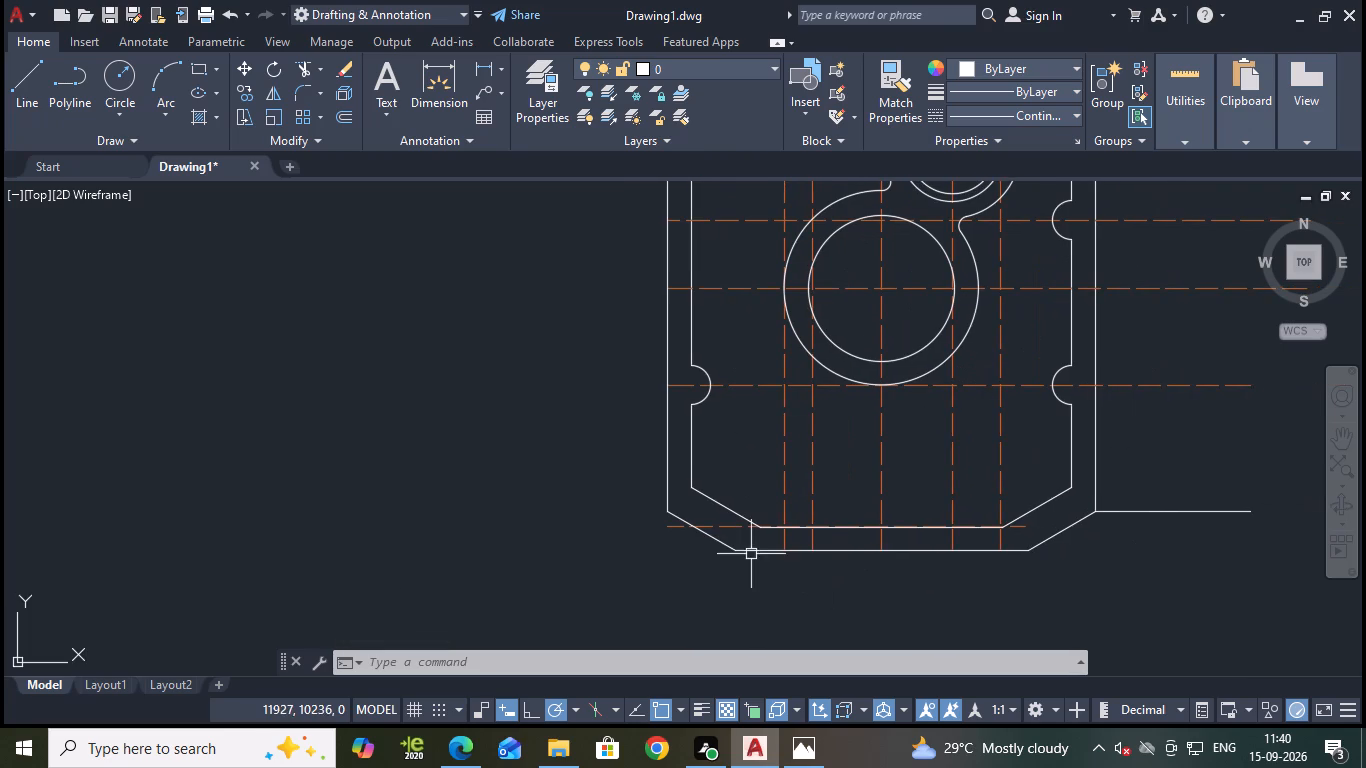
scroll(749, 552, up, 1)
click(699, 511)
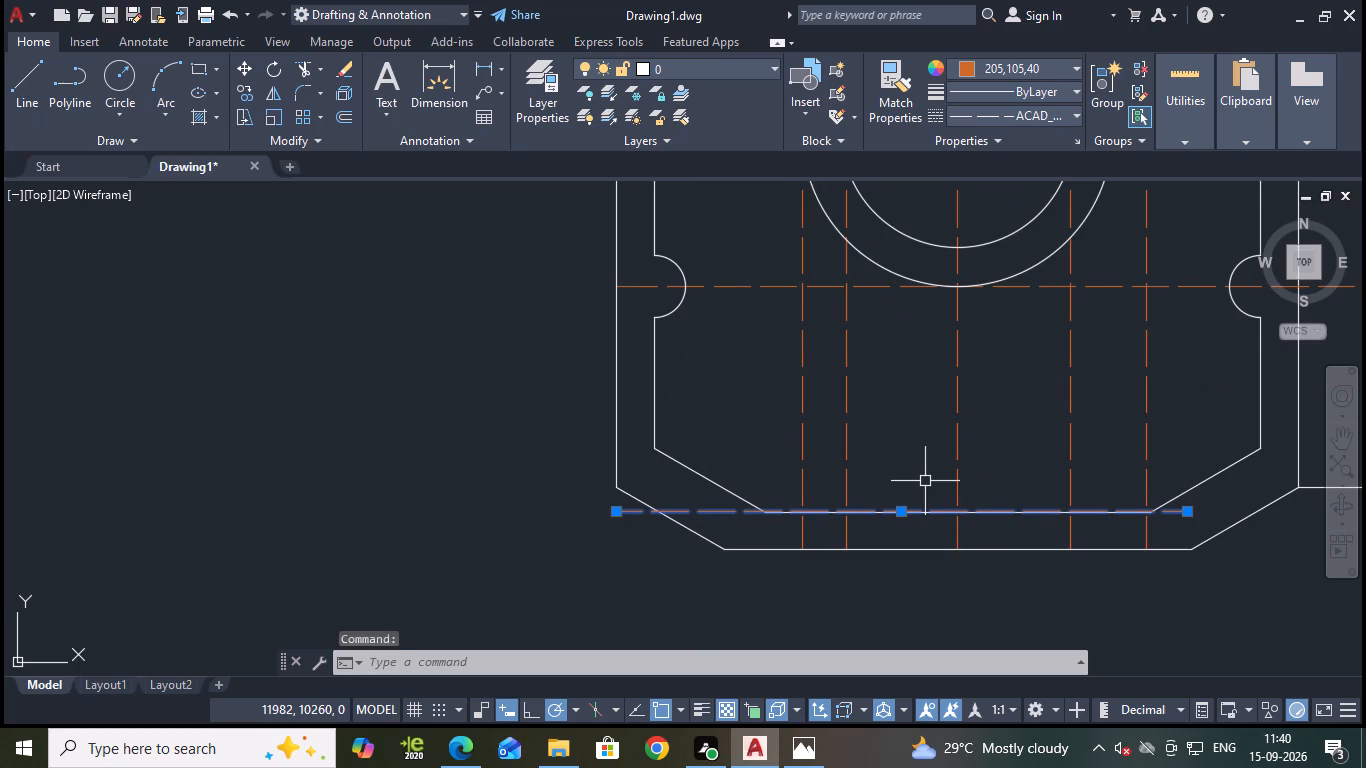
key(Escape)
scroll(947, 535, up, 2)
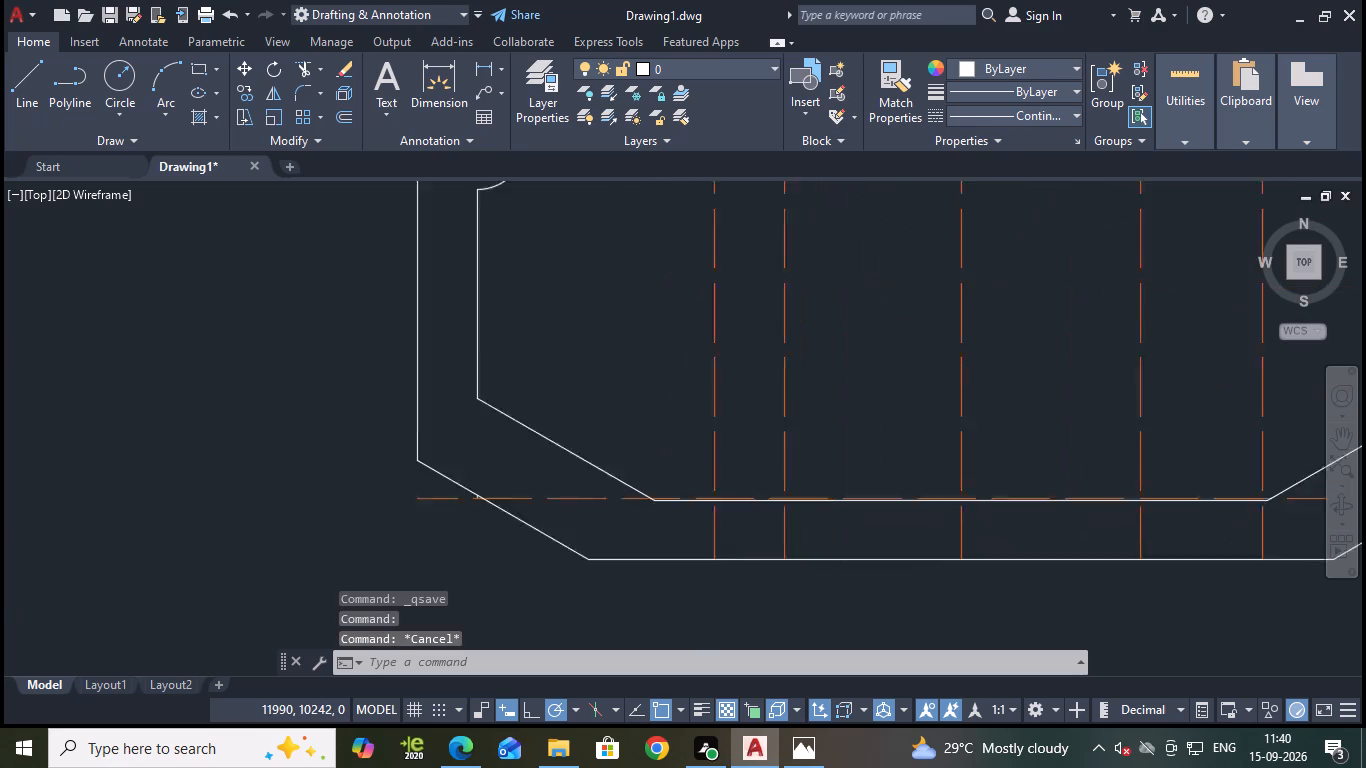
scroll(949, 532, down, 3)
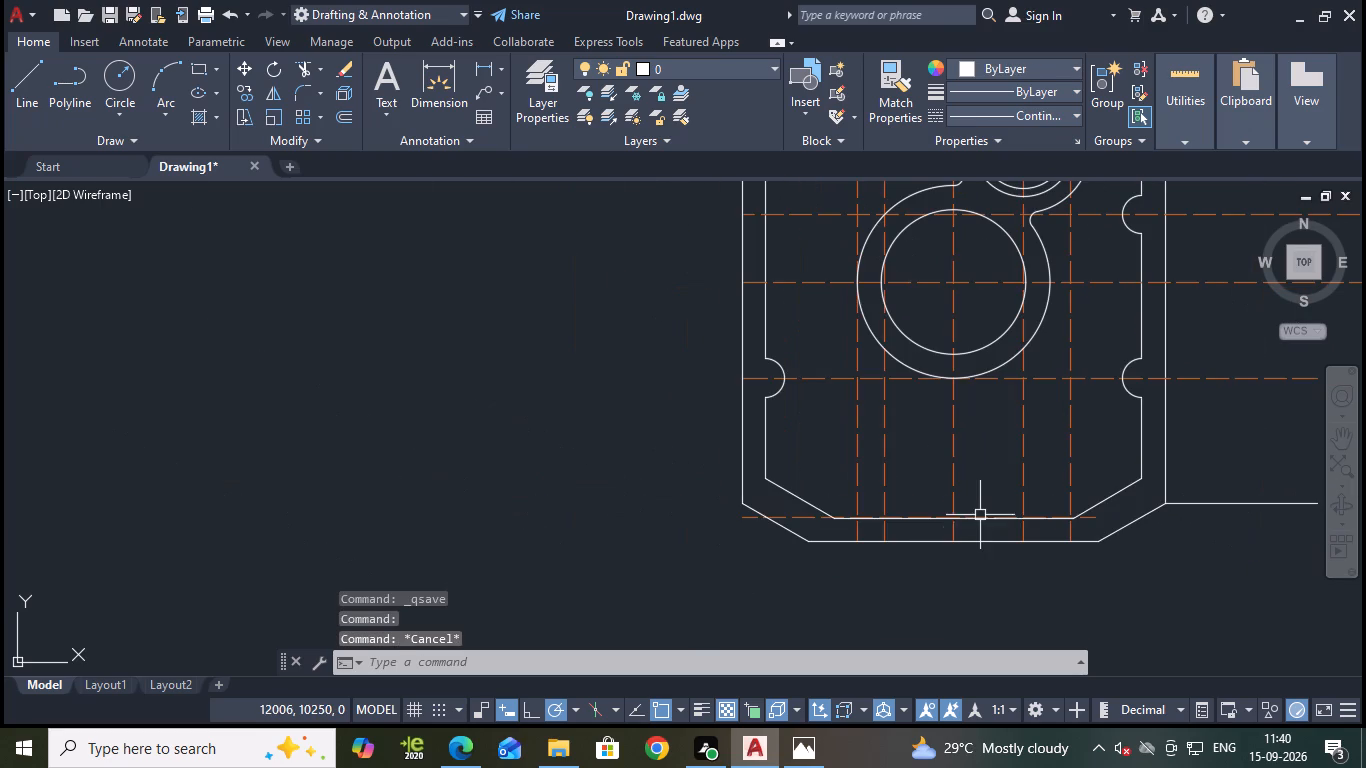
scroll(965, 524, up, 3)
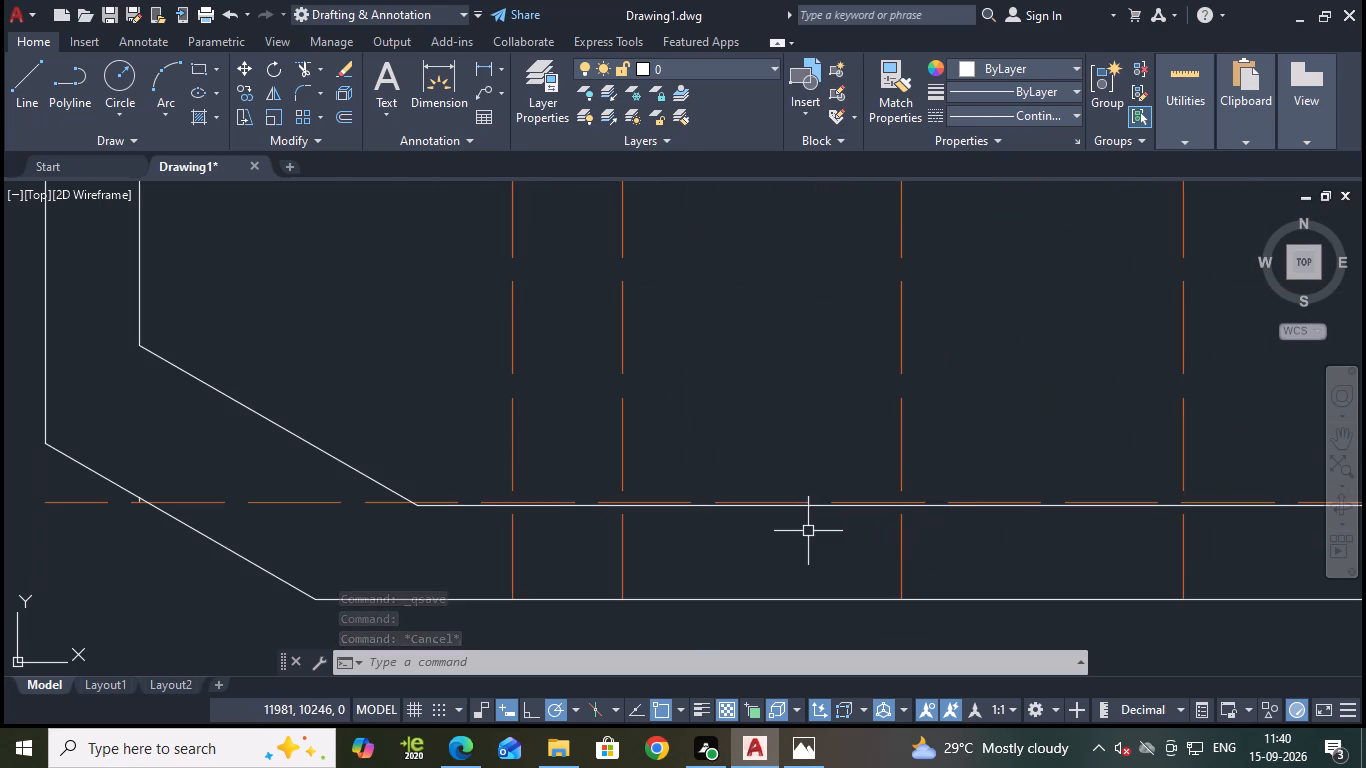
scroll(808, 531, up, 1)
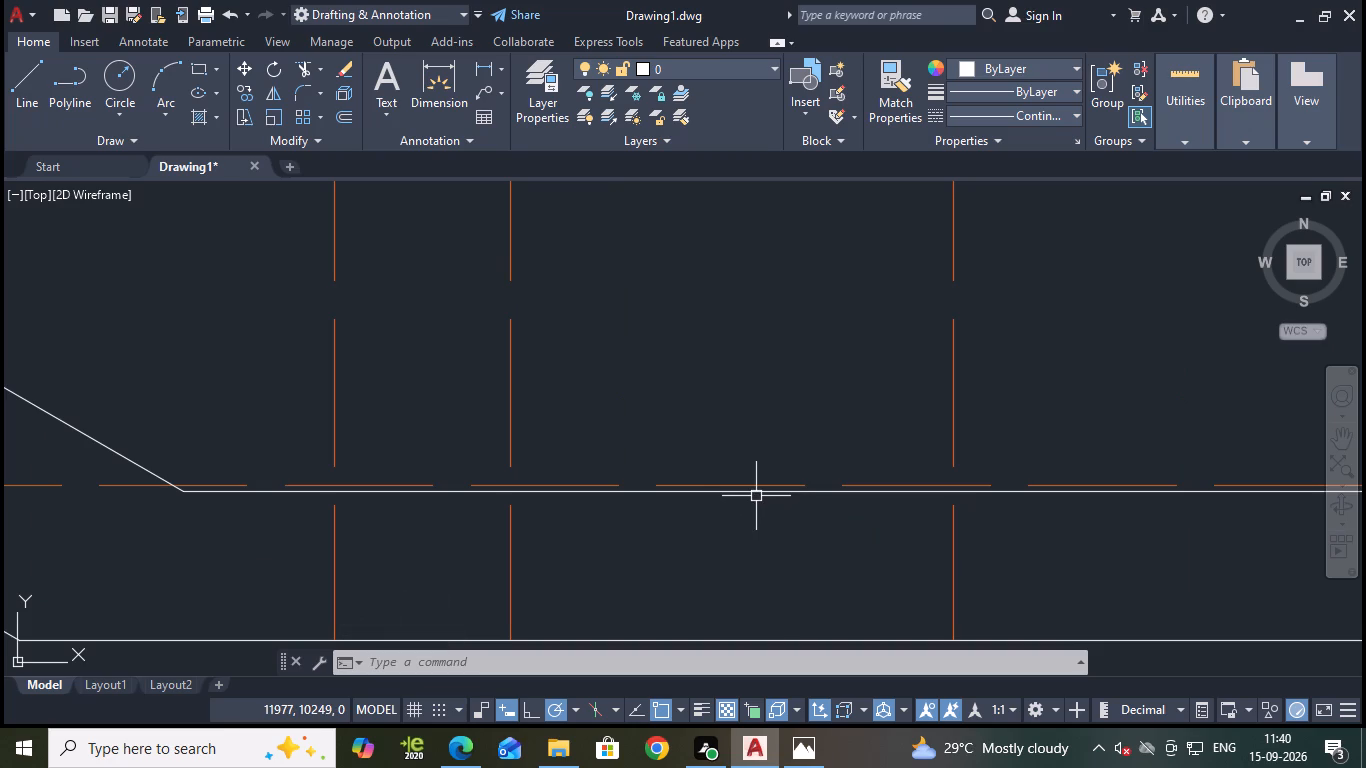
click(738, 492)
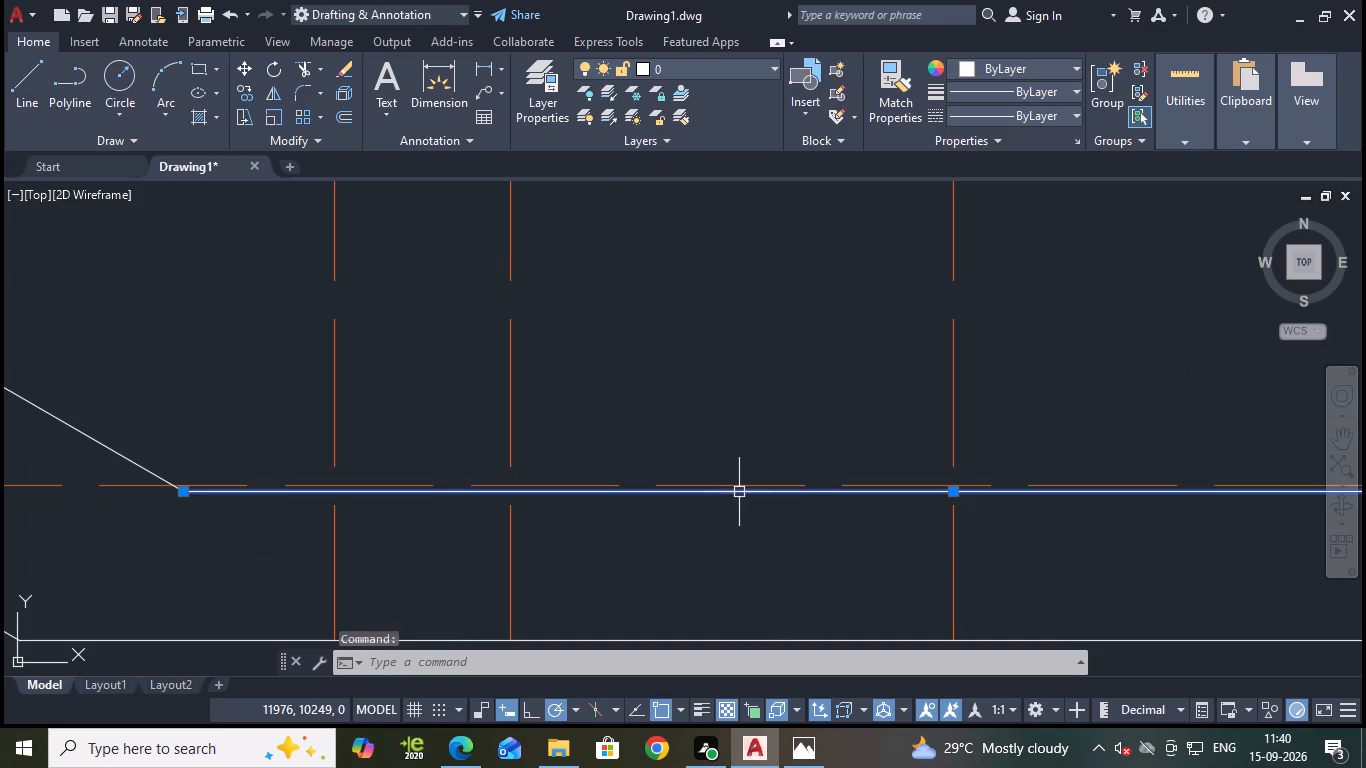
key(Escape)
click(586, 482)
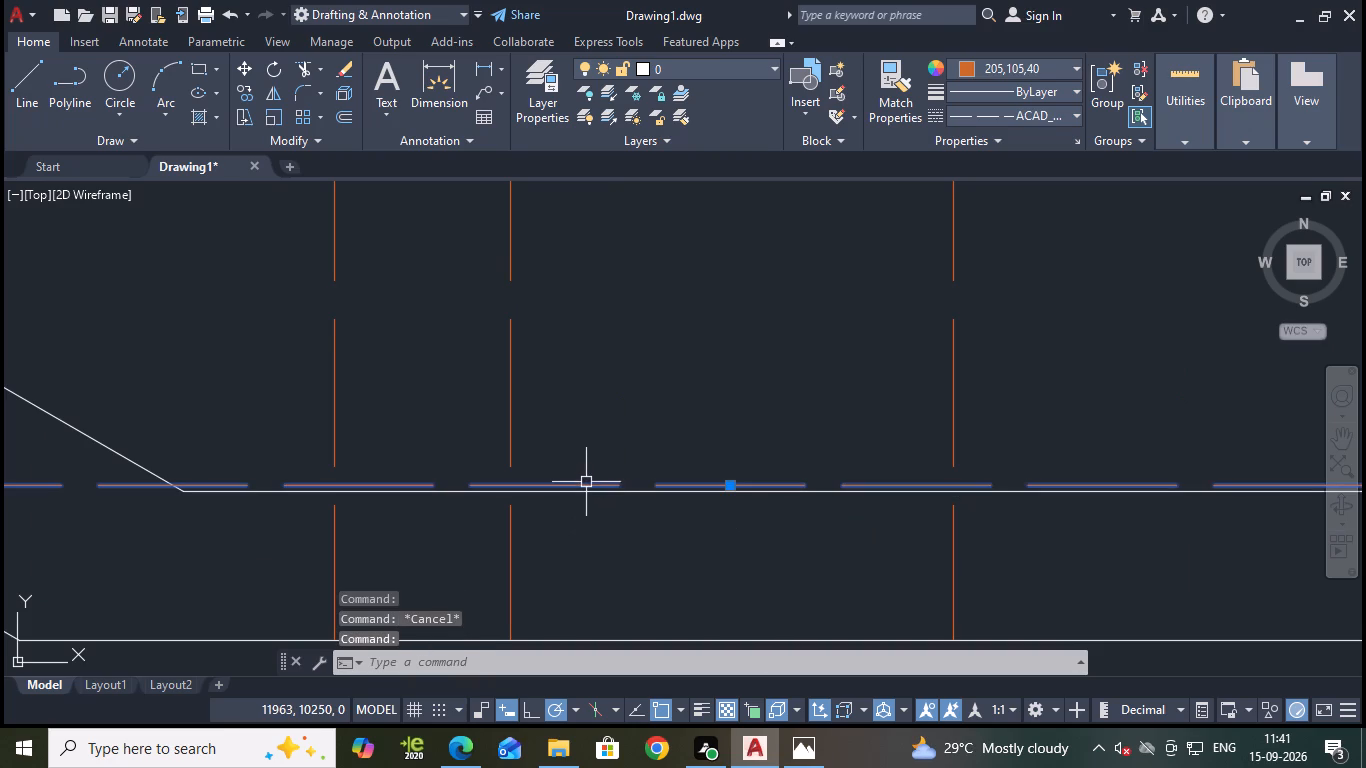
key(Escape)
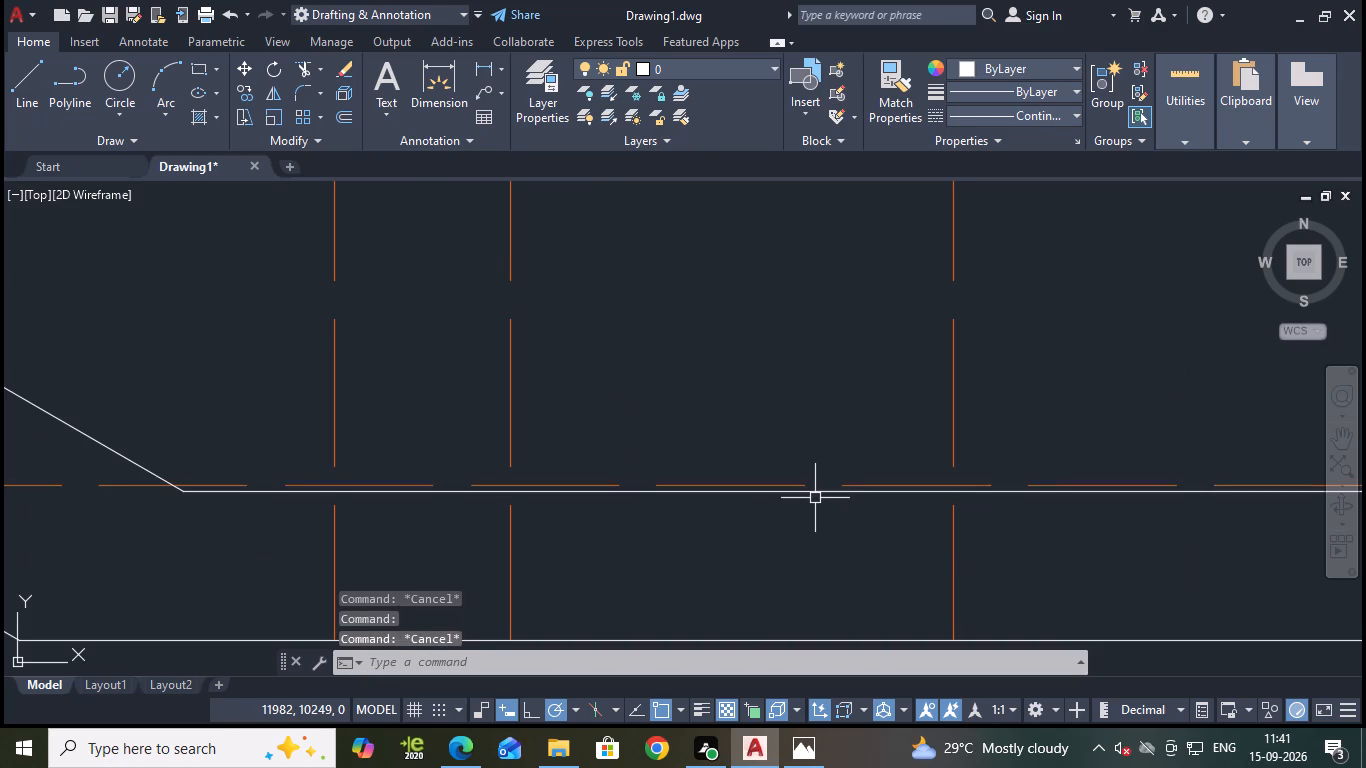
click(810, 493)
key(e)
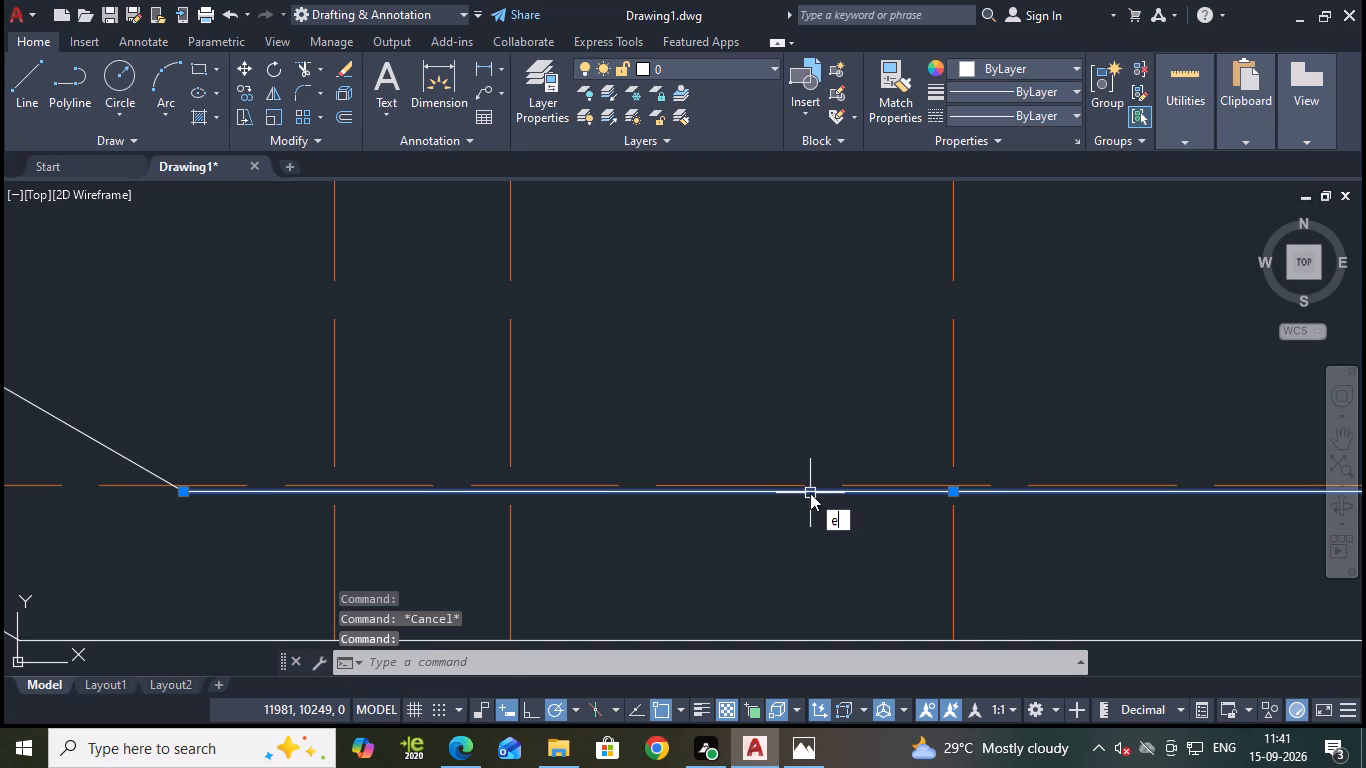
key(Return)
Set the colour and linetype of the lowest dashed orange horizontal line to ByLayer.
click(796, 486)
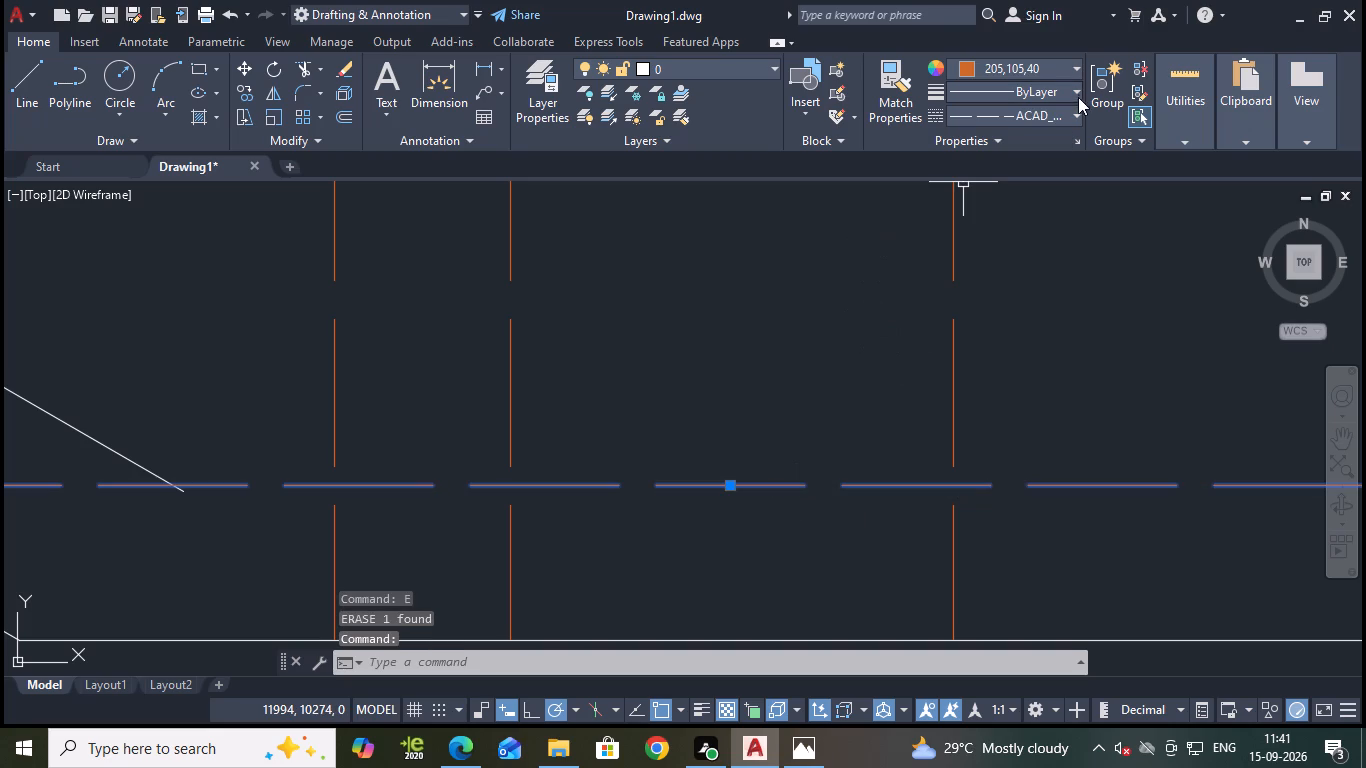
click(1056, 70)
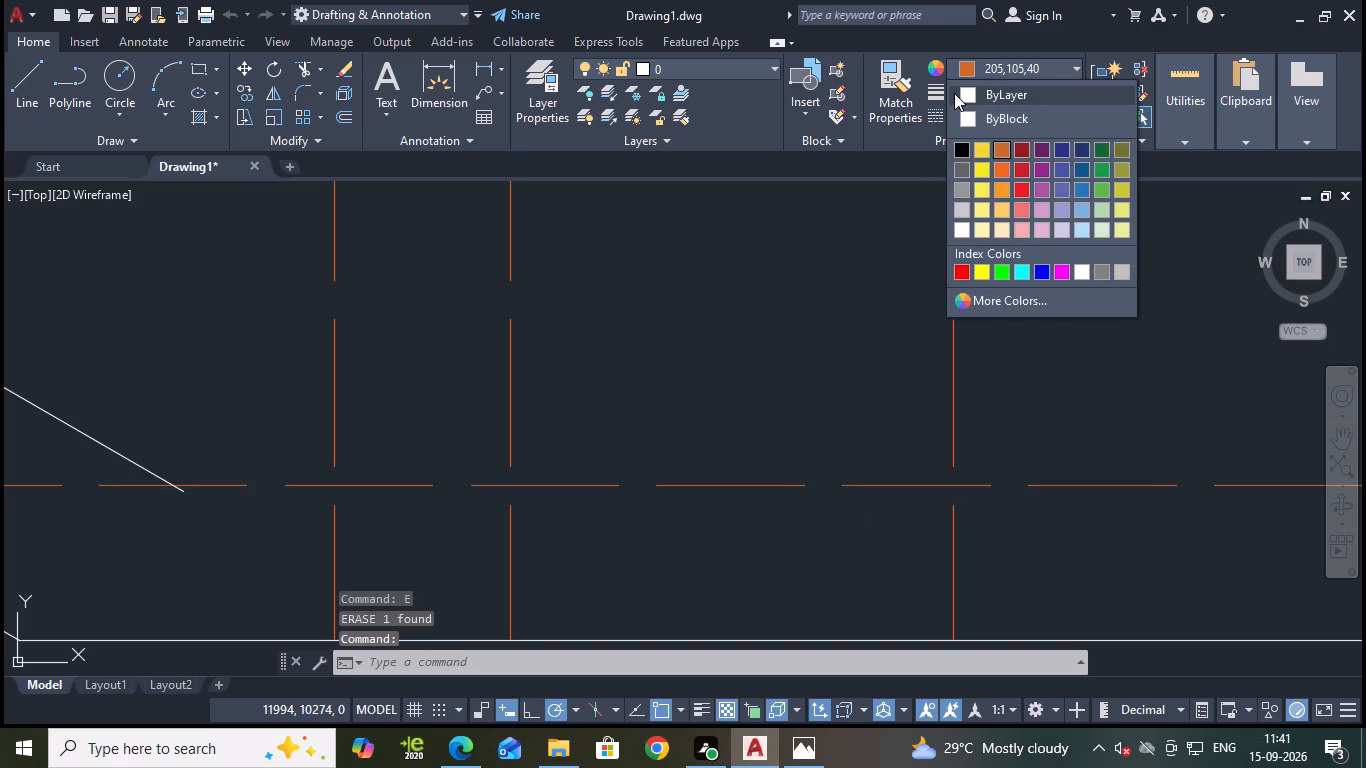
click(963, 93)
click(990, 110)
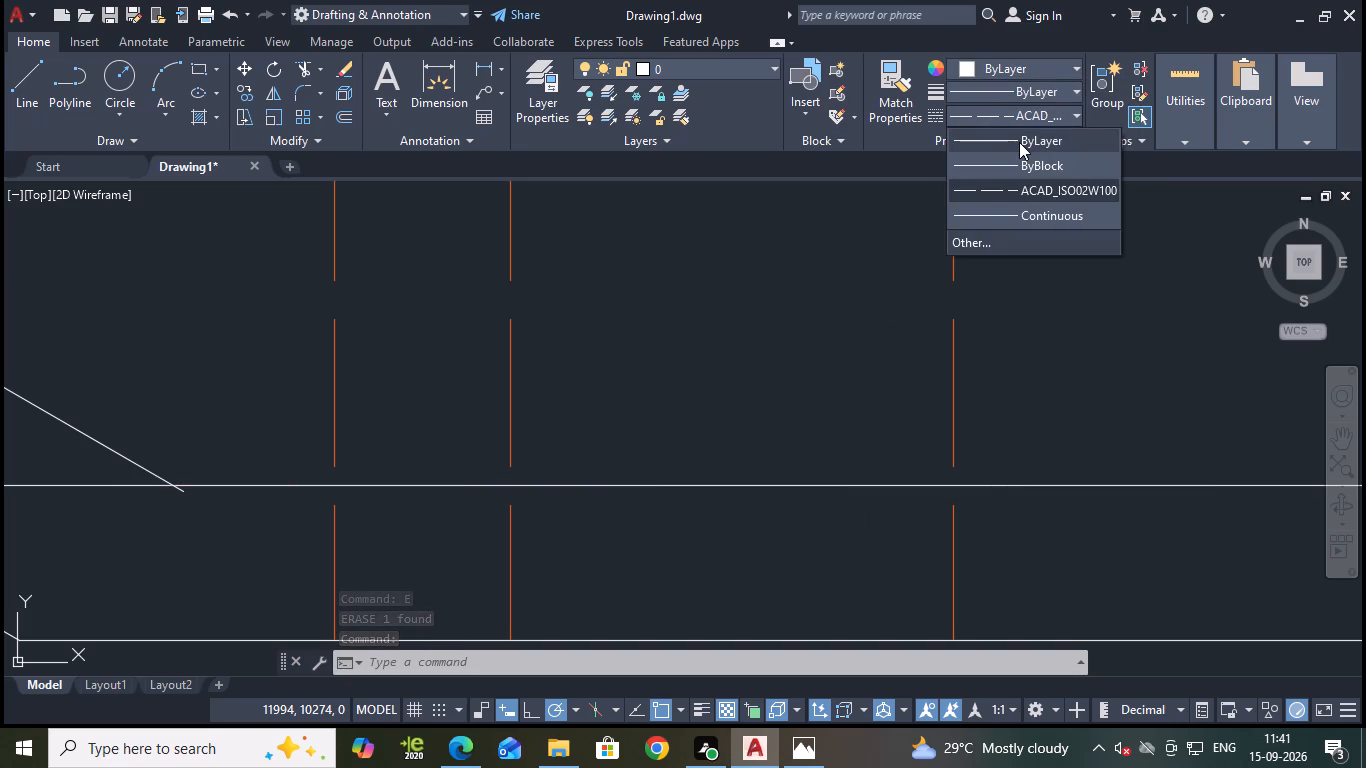
click(1019, 142)
scroll(991, 356, down, 2)
key(Escape)
Trim the converted inner bottom line and the inner left sloped line where they cross, forming a clean left corner.
scroll(707, 410, up, 2)
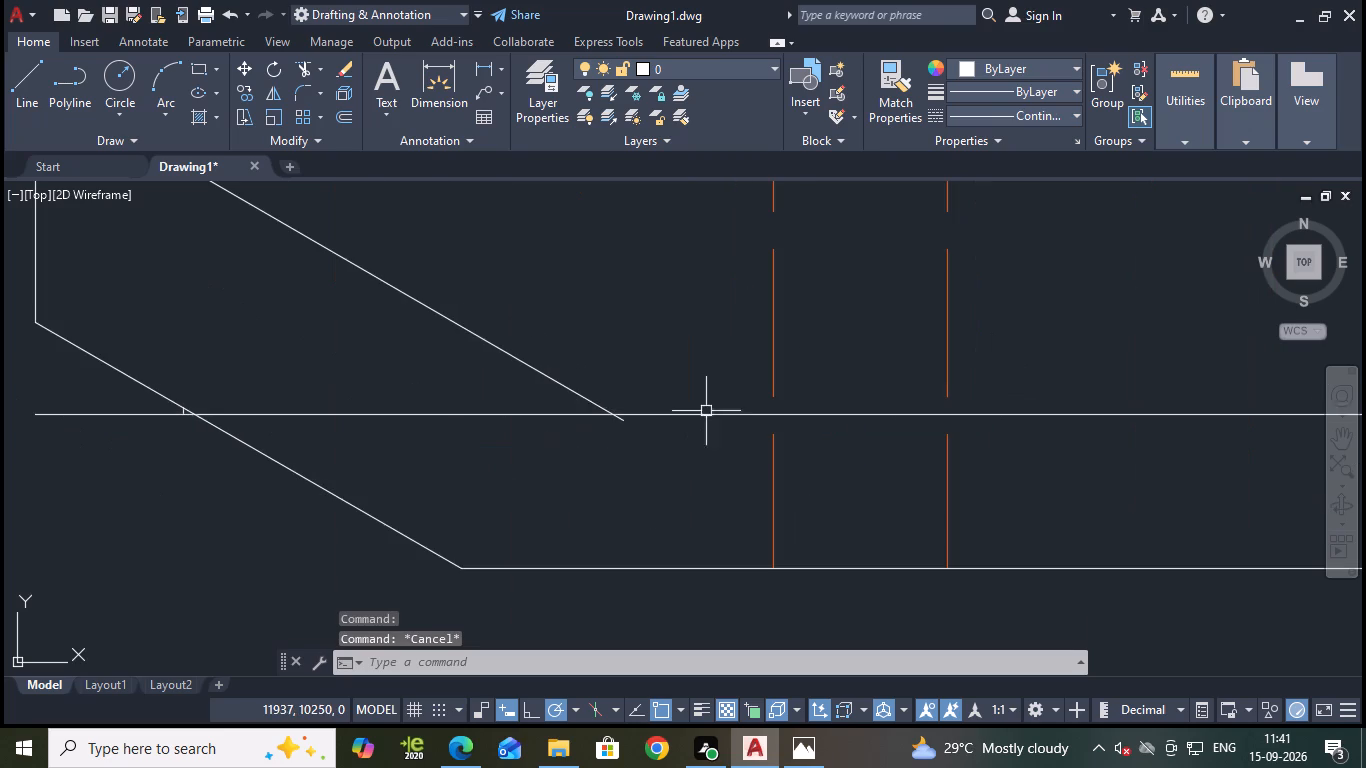
text(tr)
key(Return)
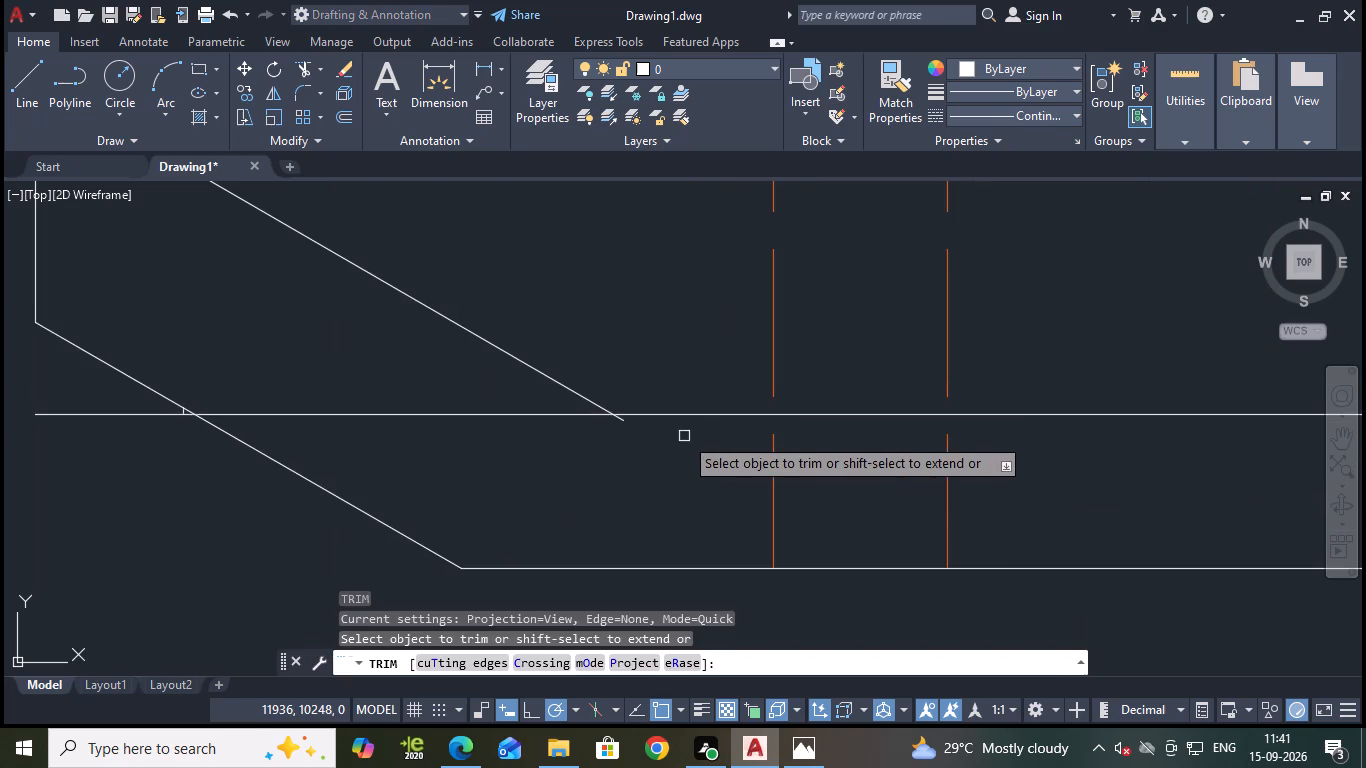
click(555, 417)
scroll(588, 416, up, 3)
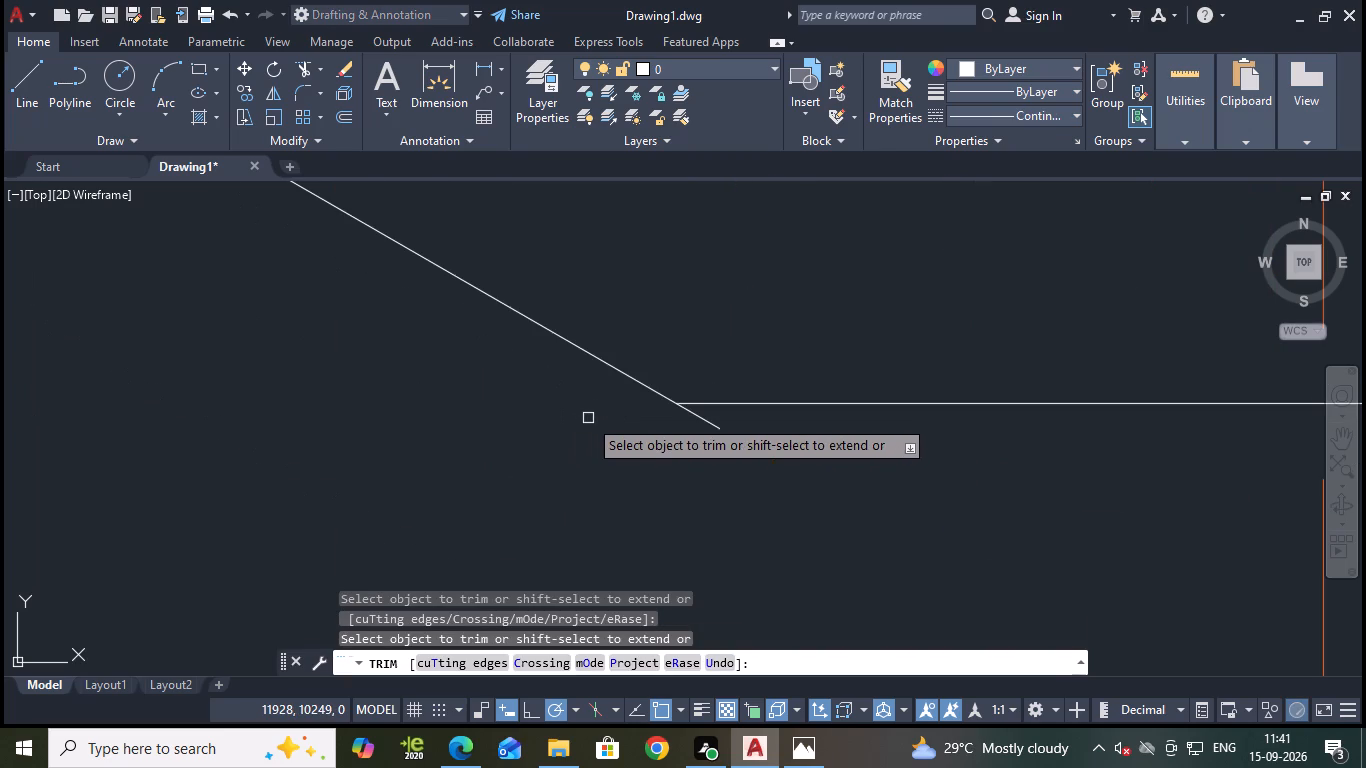
click(704, 416)
Trim the overhanging ends of the inner bottom line and the inner right sloped line to form a clean right corner.
scroll(706, 427, down, 4)
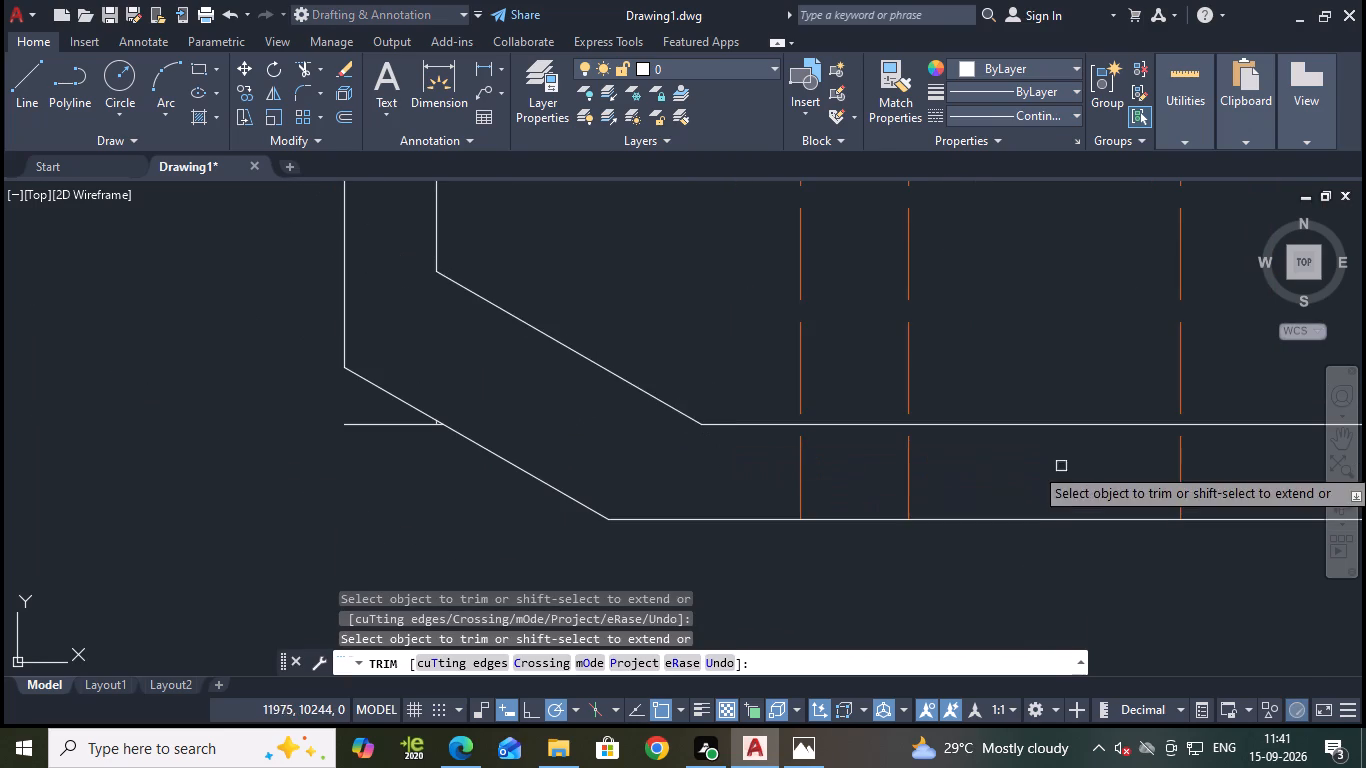
middle_drag(1122, 470, 535, 515)
click(1150, 465)
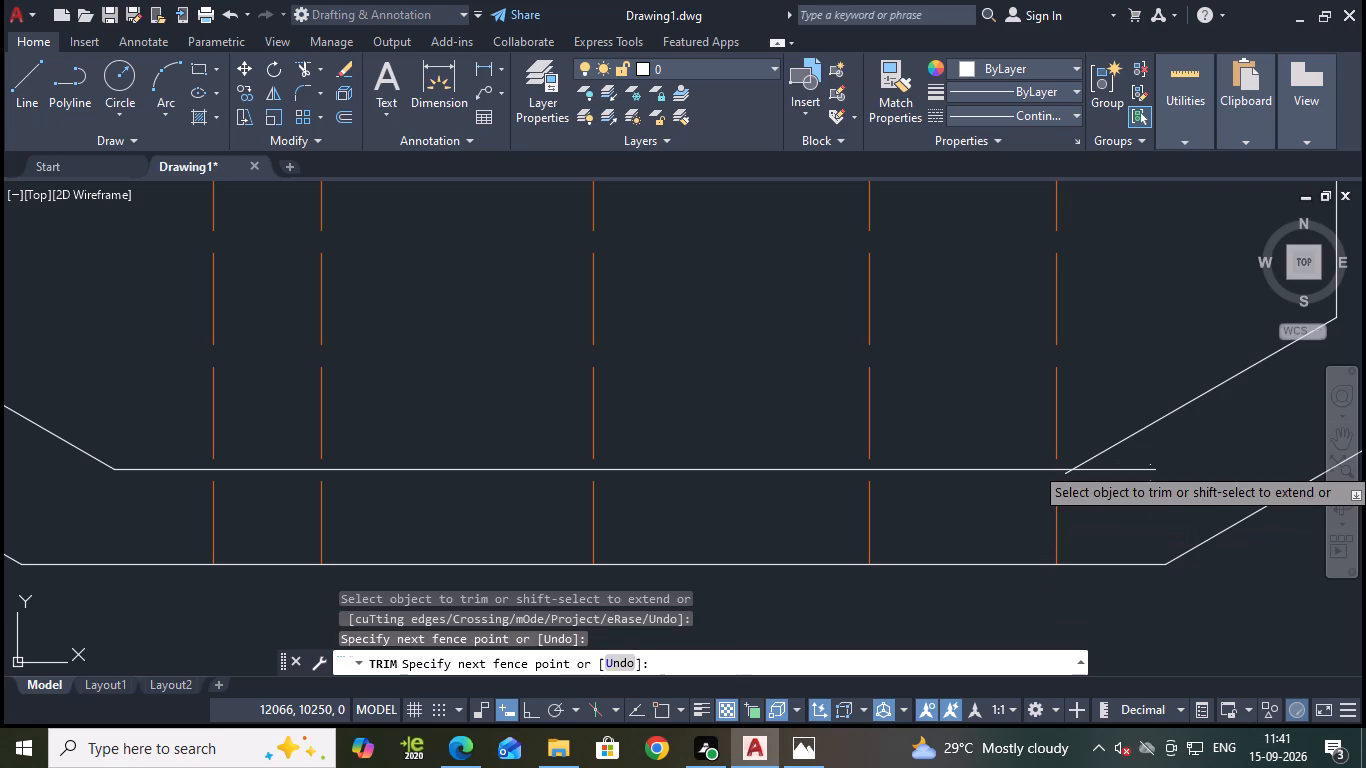
click(1138, 474)
scroll(1094, 489, up, 2)
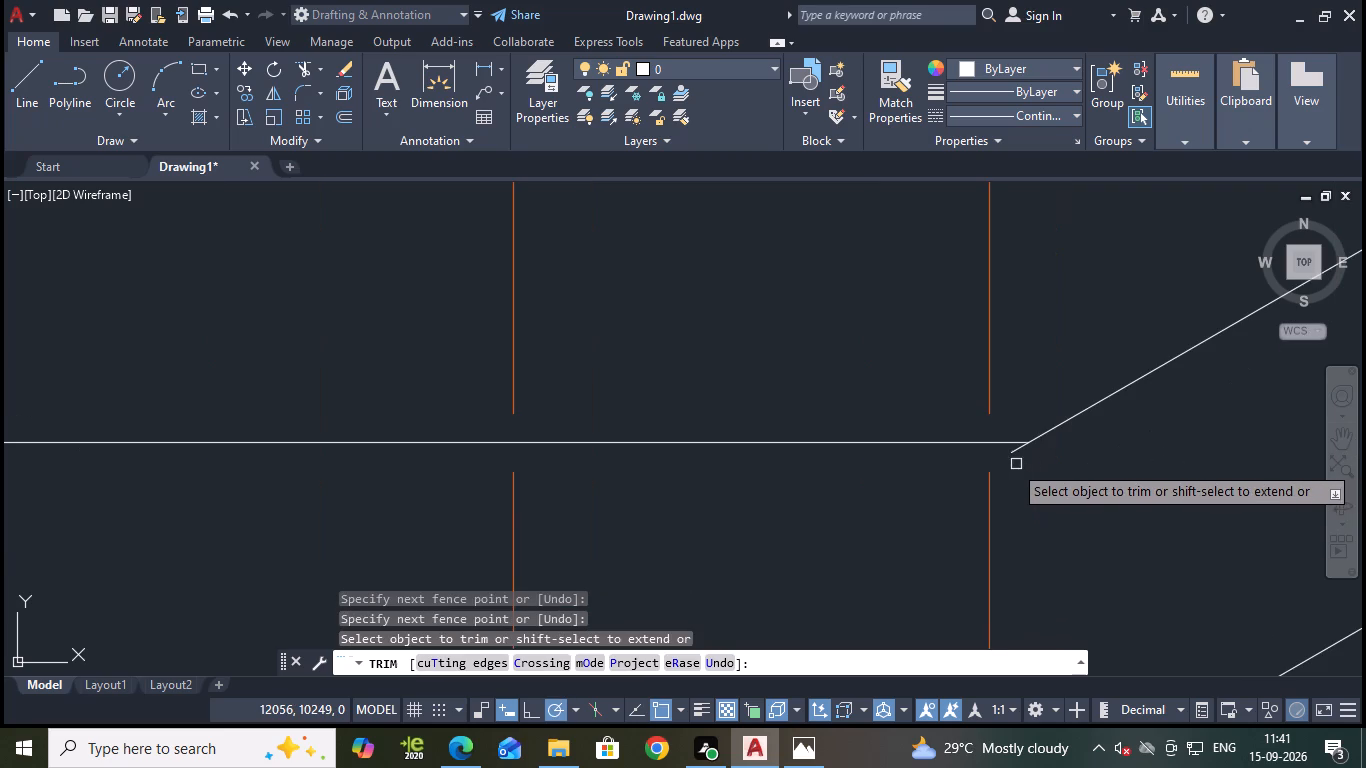
click(1010, 459)
click(1010, 457)
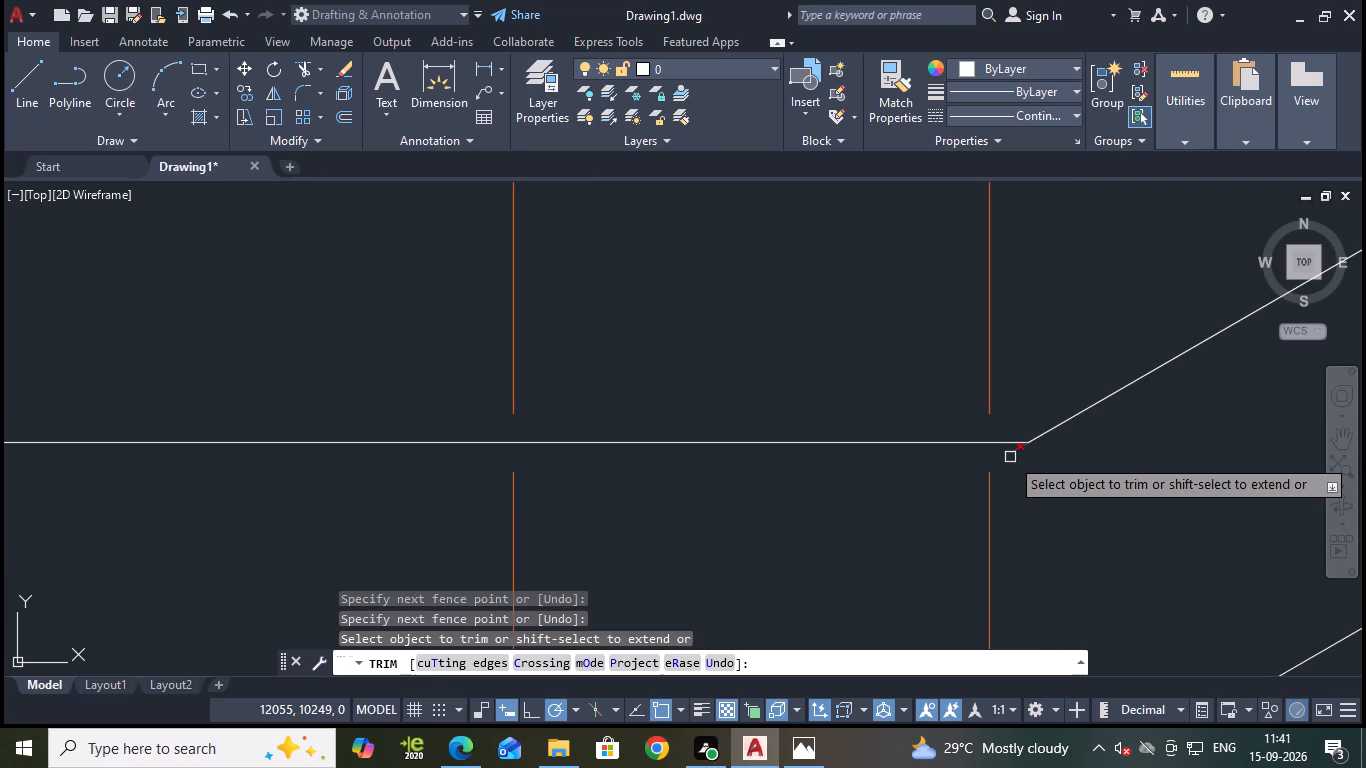
click(1010, 457)
scroll(1052, 499, down, 3)
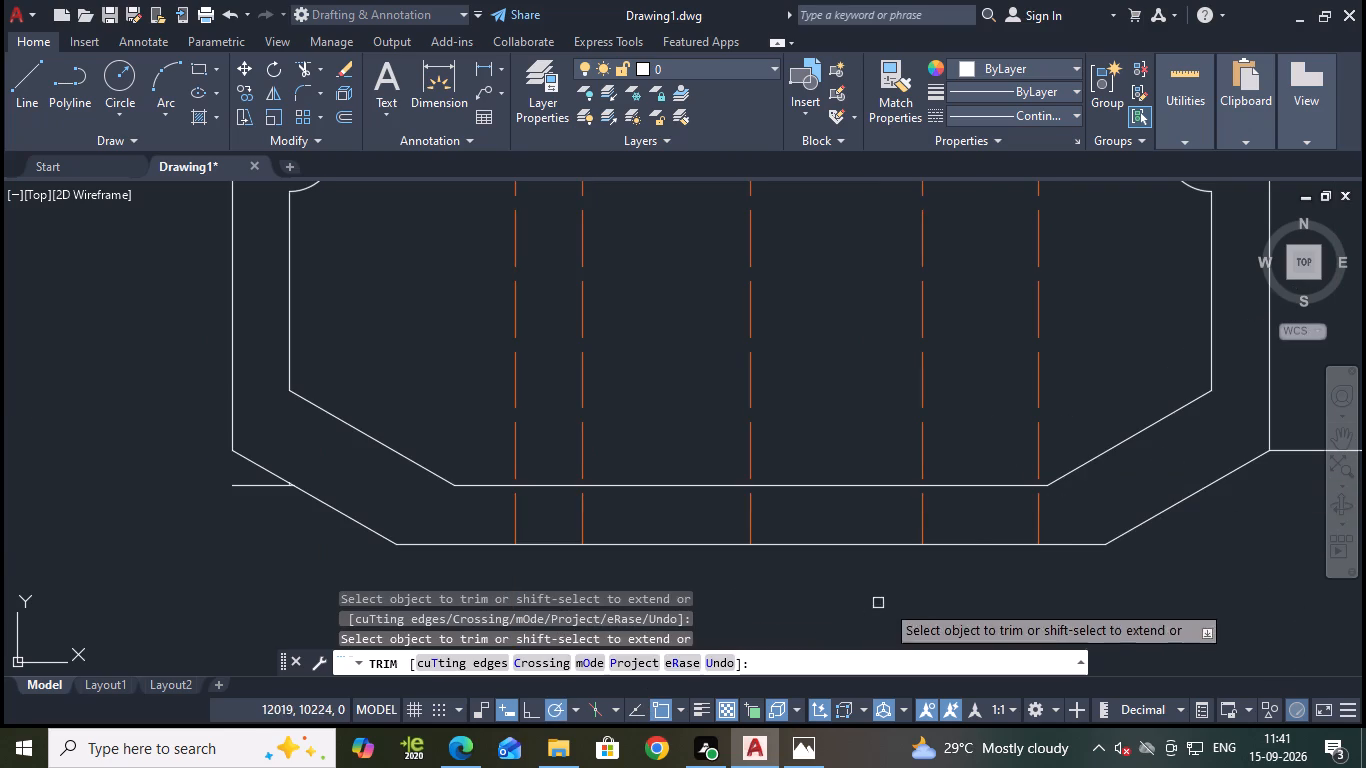
key(Escape)
Erase the leftover horizontal segment and the short vertical stub at the outer outline's lower-left slope.
middle_drag(375, 478, 607, 464)
scroll(496, 494, up, 1)
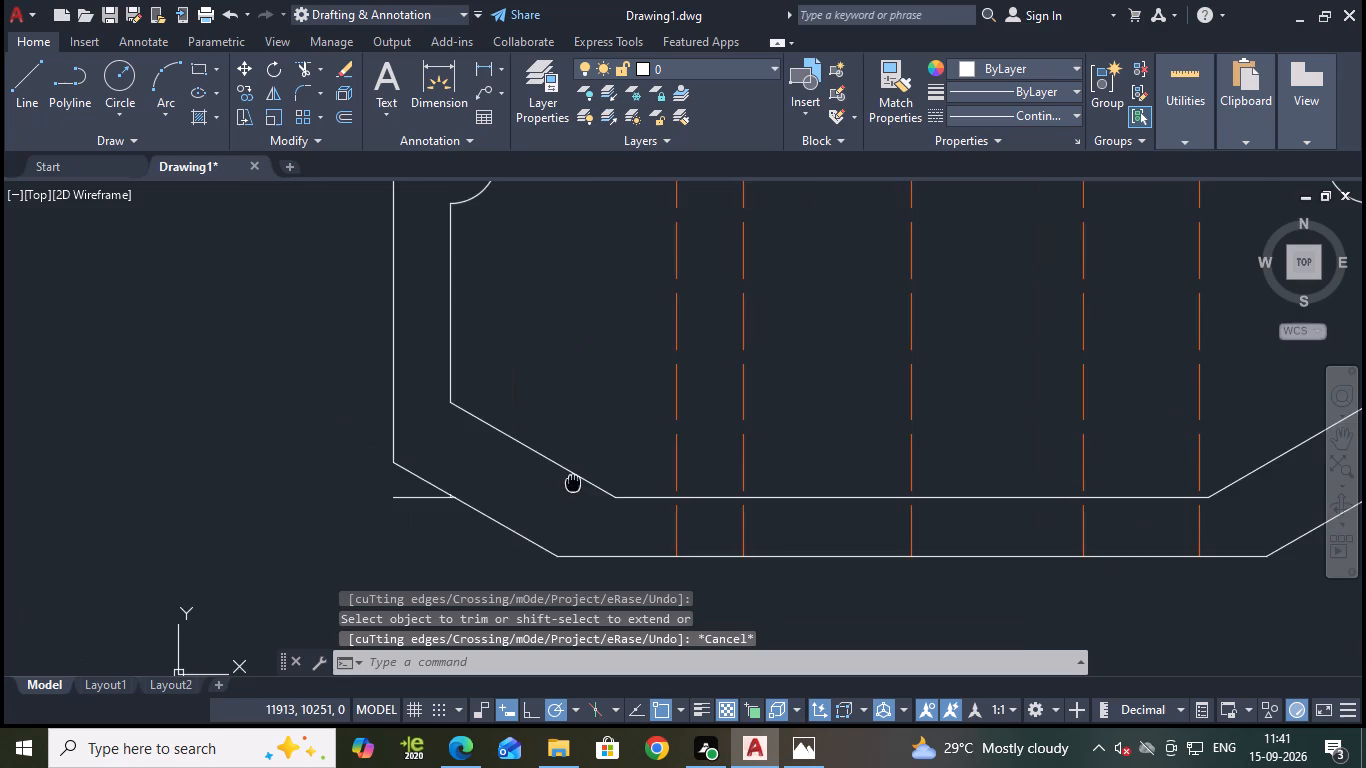
scroll(609, 474, up, 1)
scroll(515, 432, up, 3)
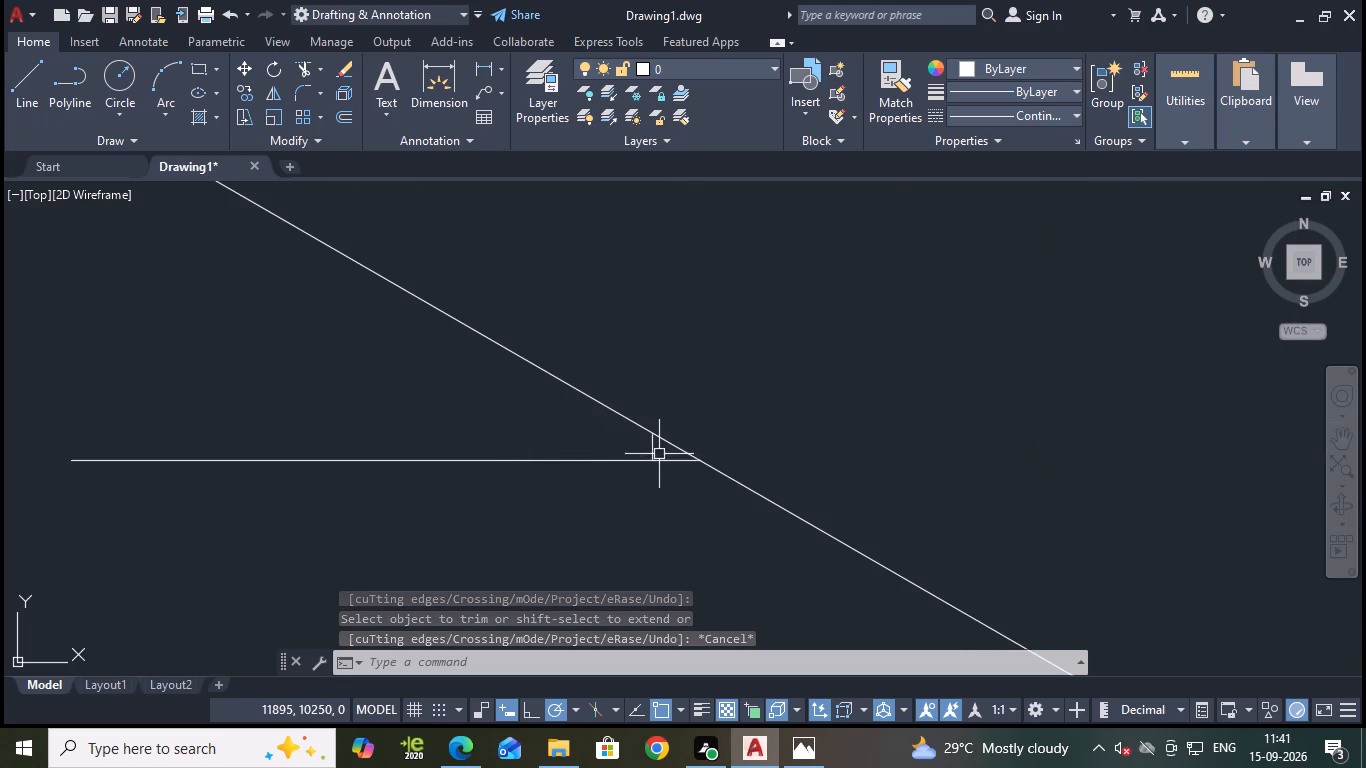
click(649, 454)
click(619, 464)
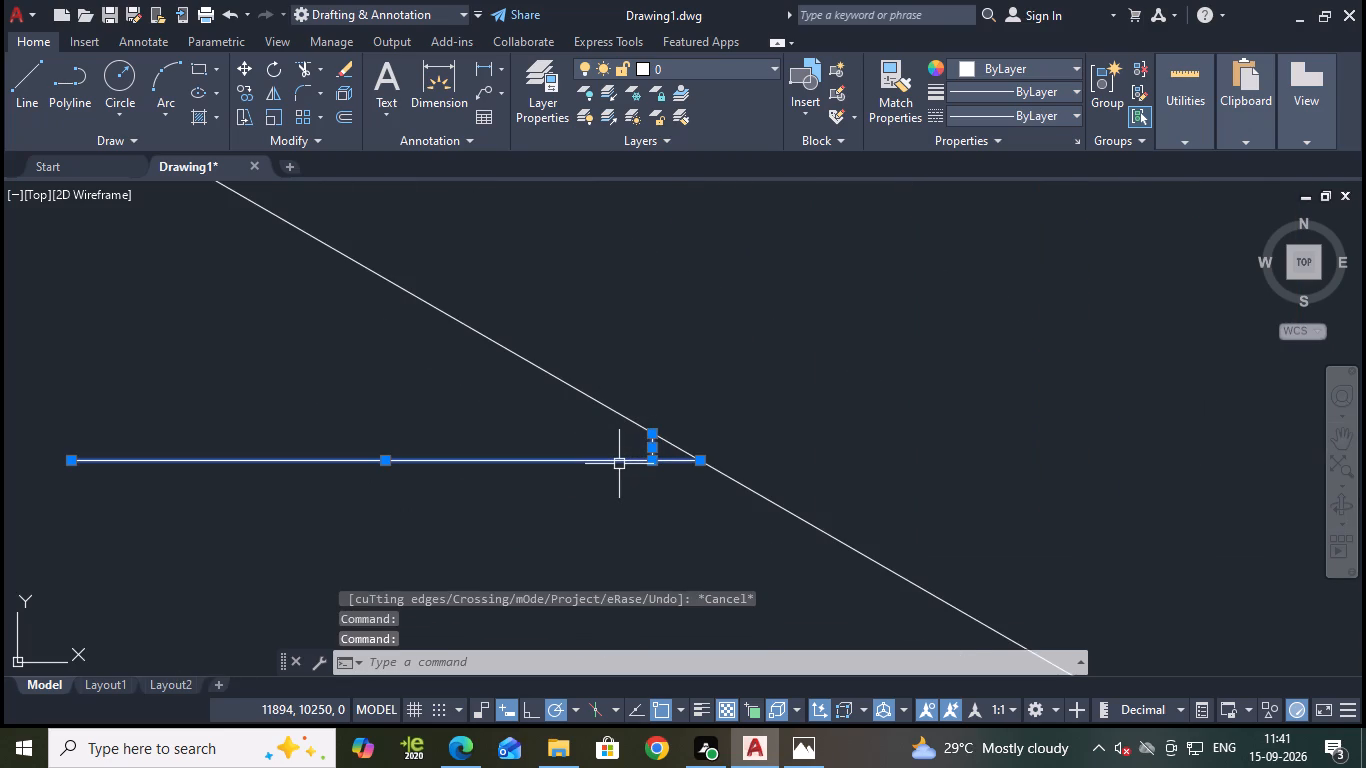
key(e)
key(Return)
Save the drawing.
scroll(619, 464, down, 2)
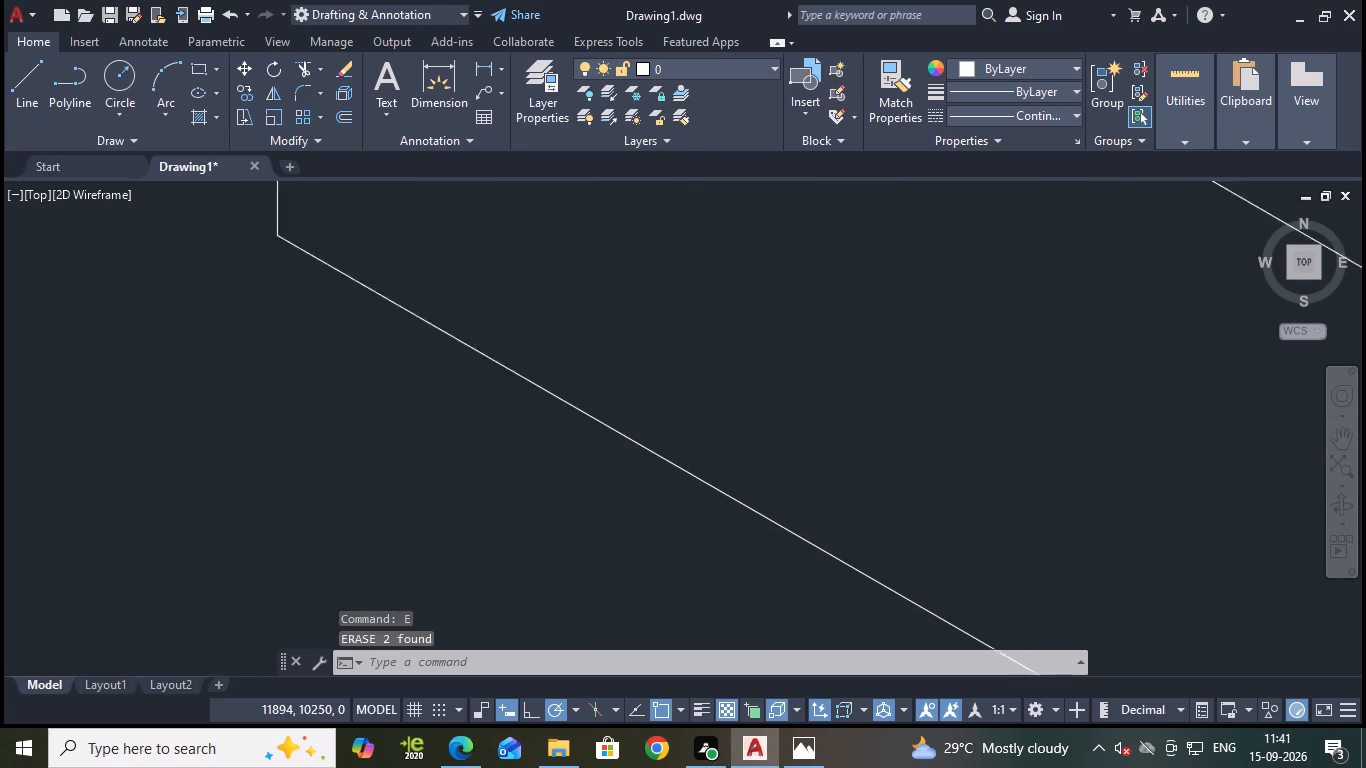
scroll(619, 464, down, 2)
scroll(951, 482, down, 2)
middle_drag(1190, 552, 826, 594)
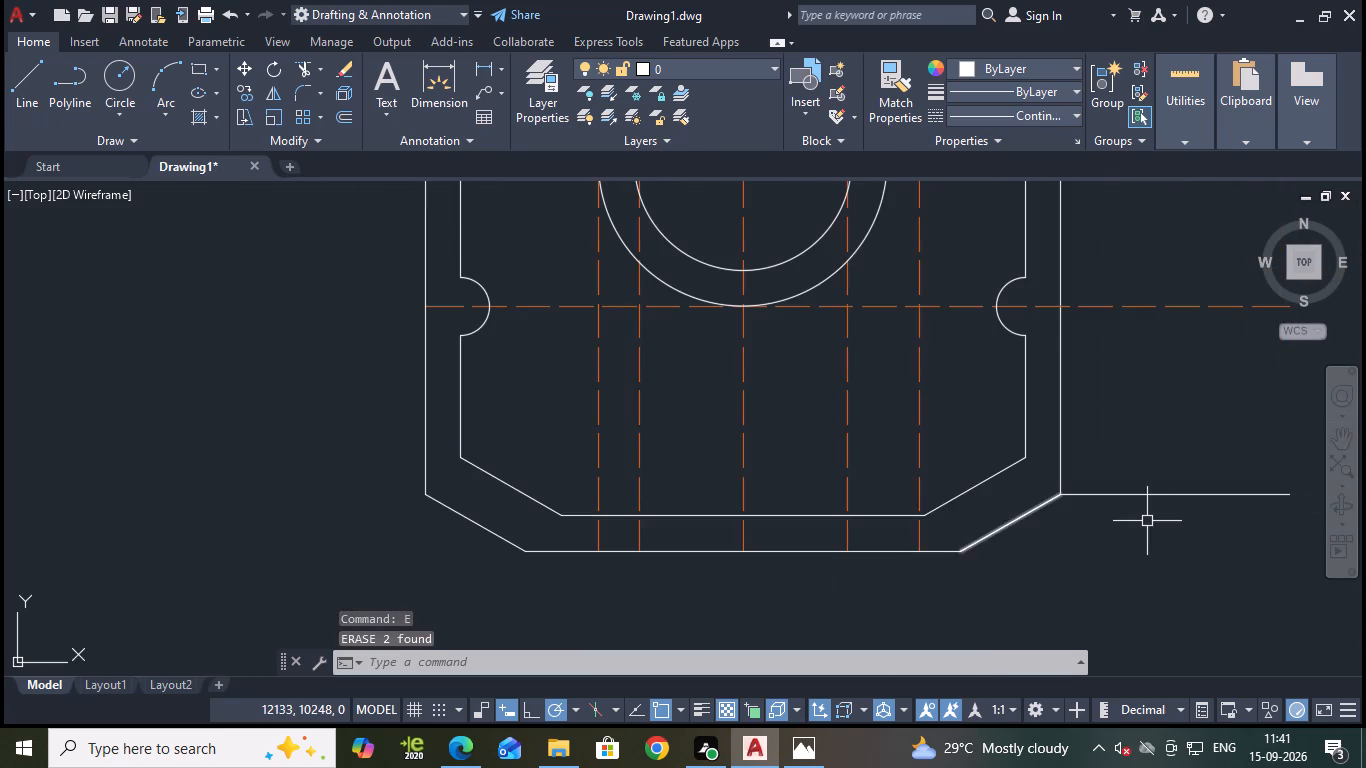
scroll(1154, 521, down, 2)
key(ctrl+s)
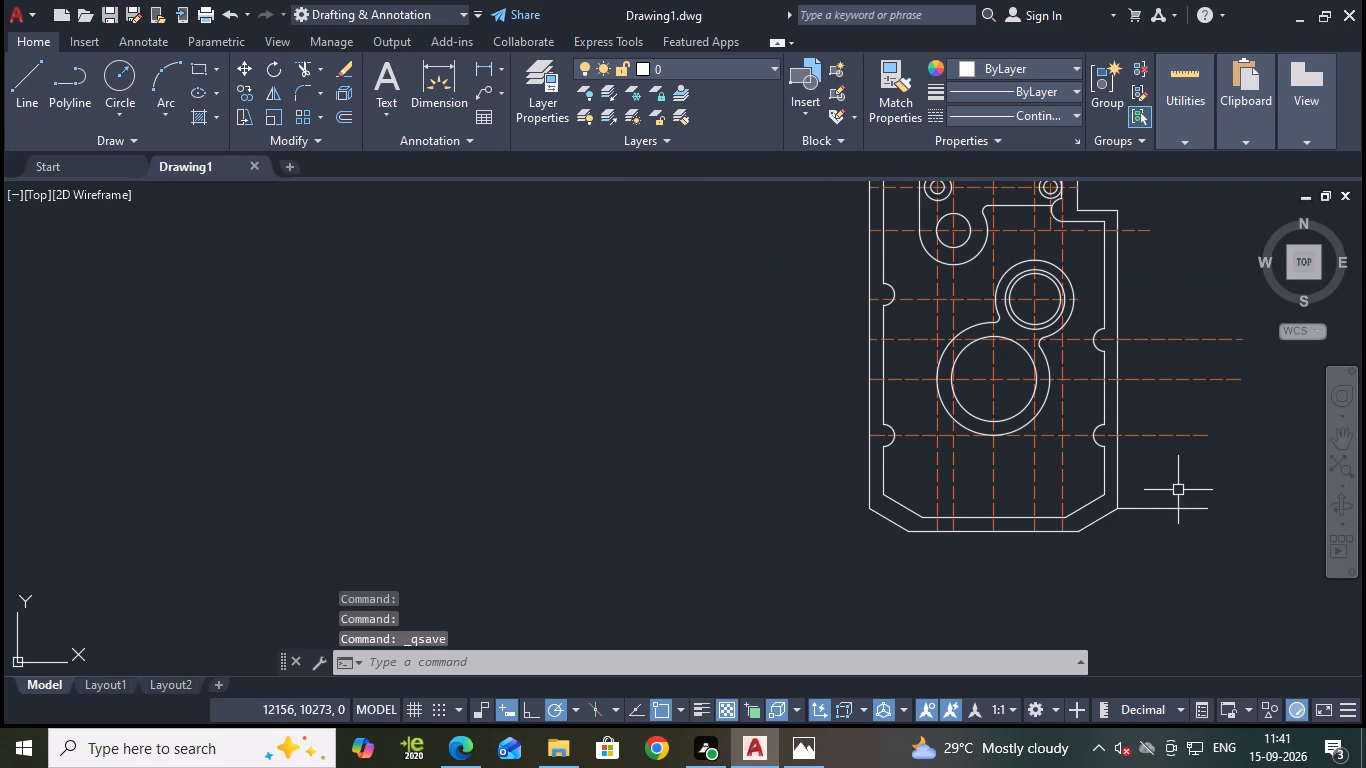
Offset the horizontal centre line through the upper large double circle downward by 100 mm.
middle_drag(1192, 483, 1081, 571)
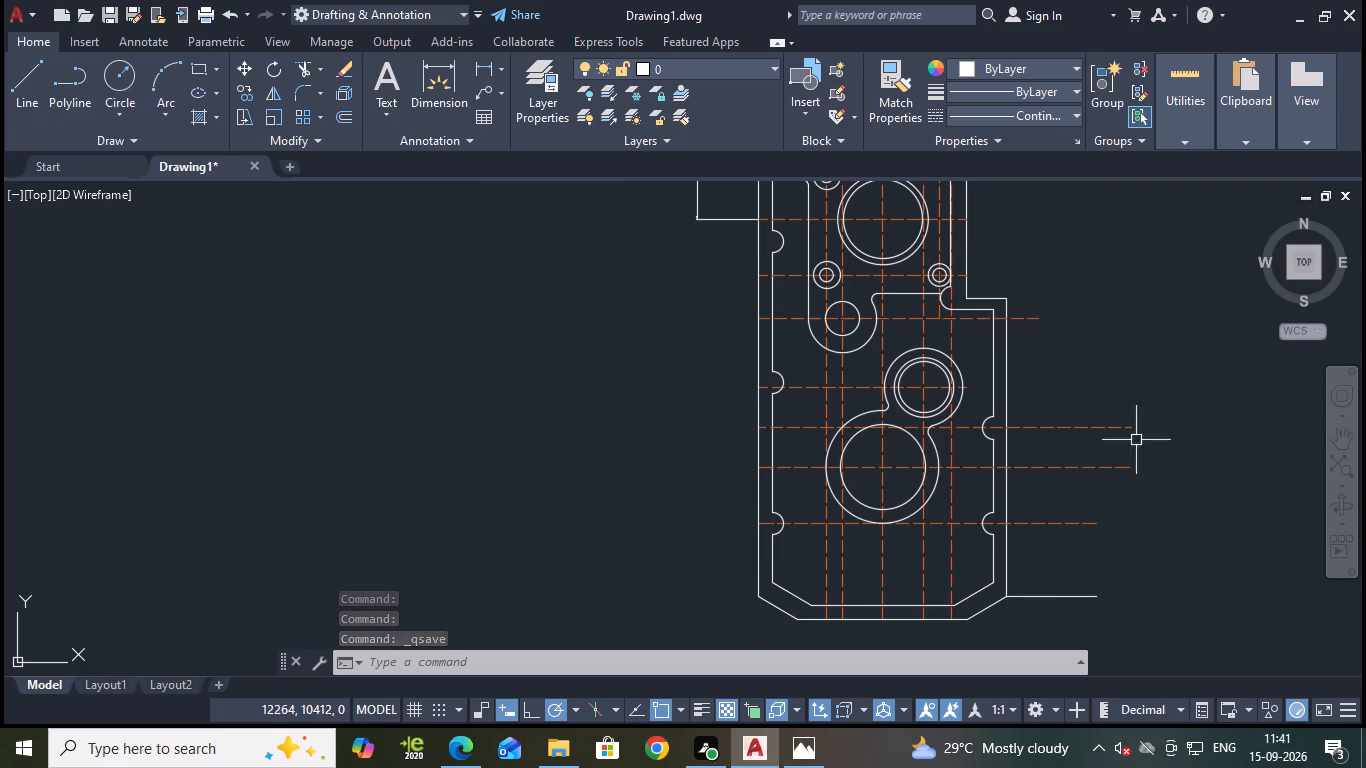
middle_drag(1073, 368, 1054, 376)
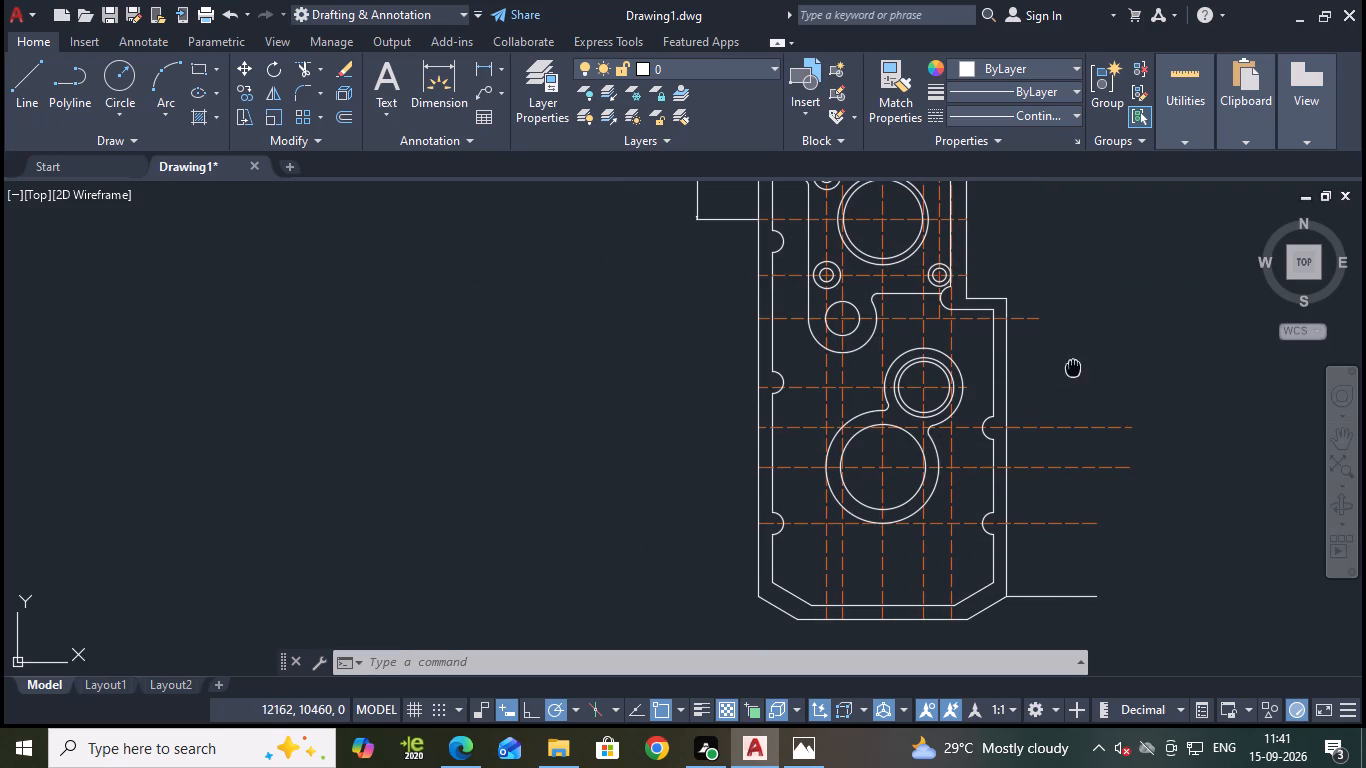
middle_drag(1054, 376, 1024, 392)
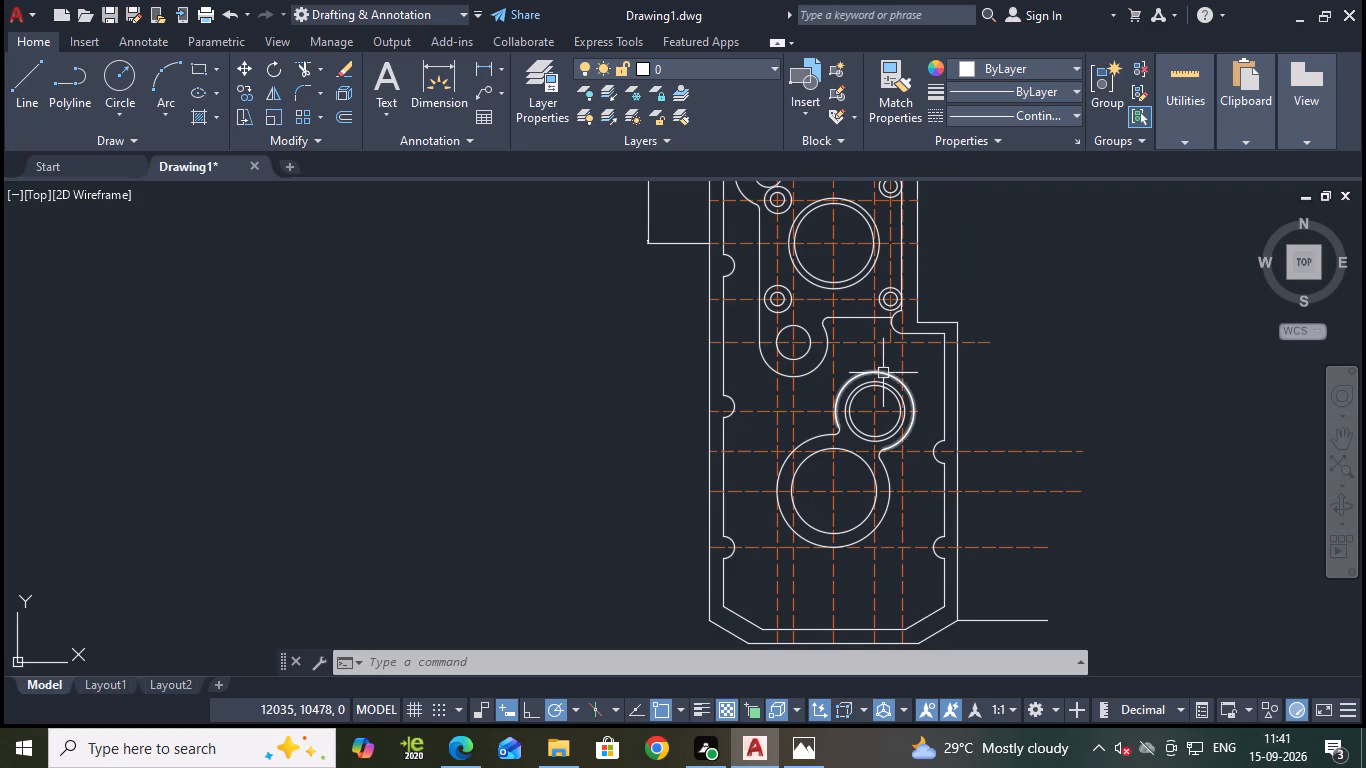
middle_drag(1062, 369, 1060, 480)
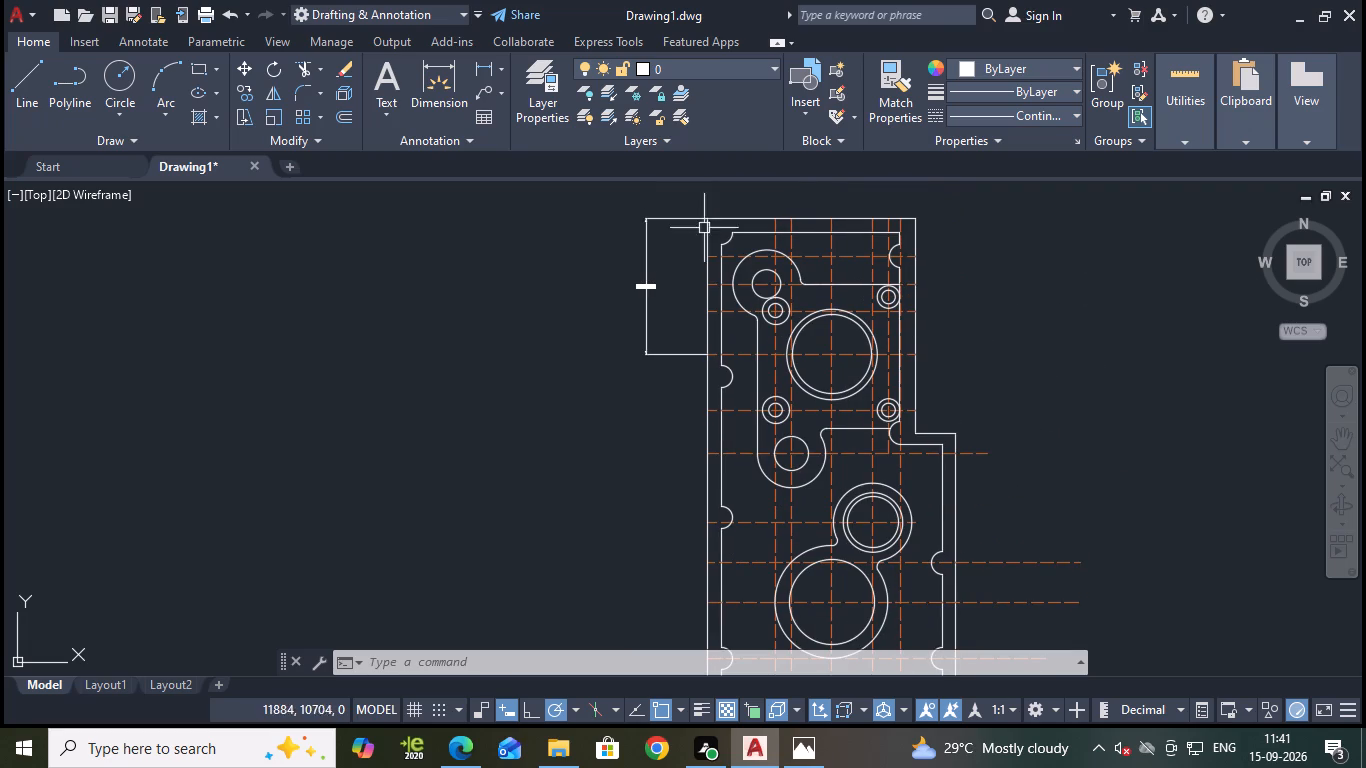
key(Escape)
key(o)
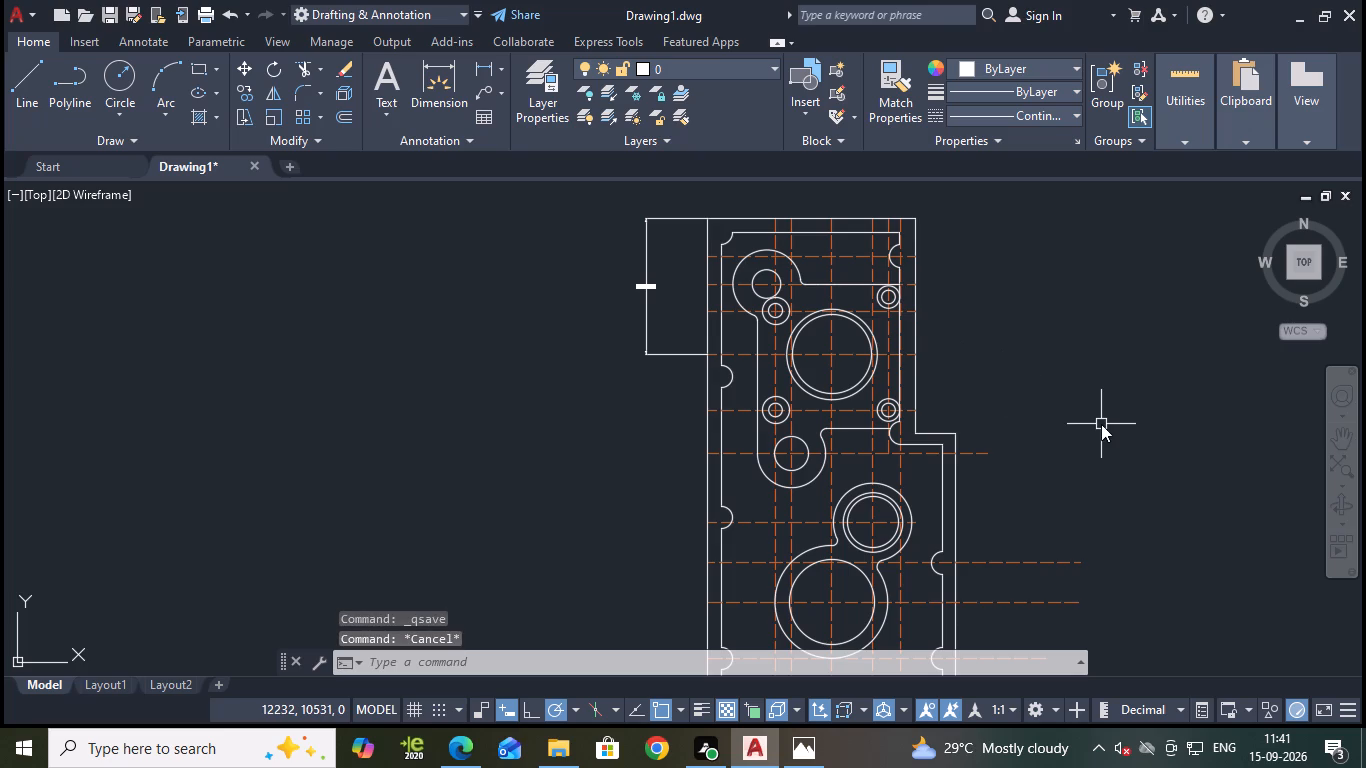
key(Return)
key(Return)
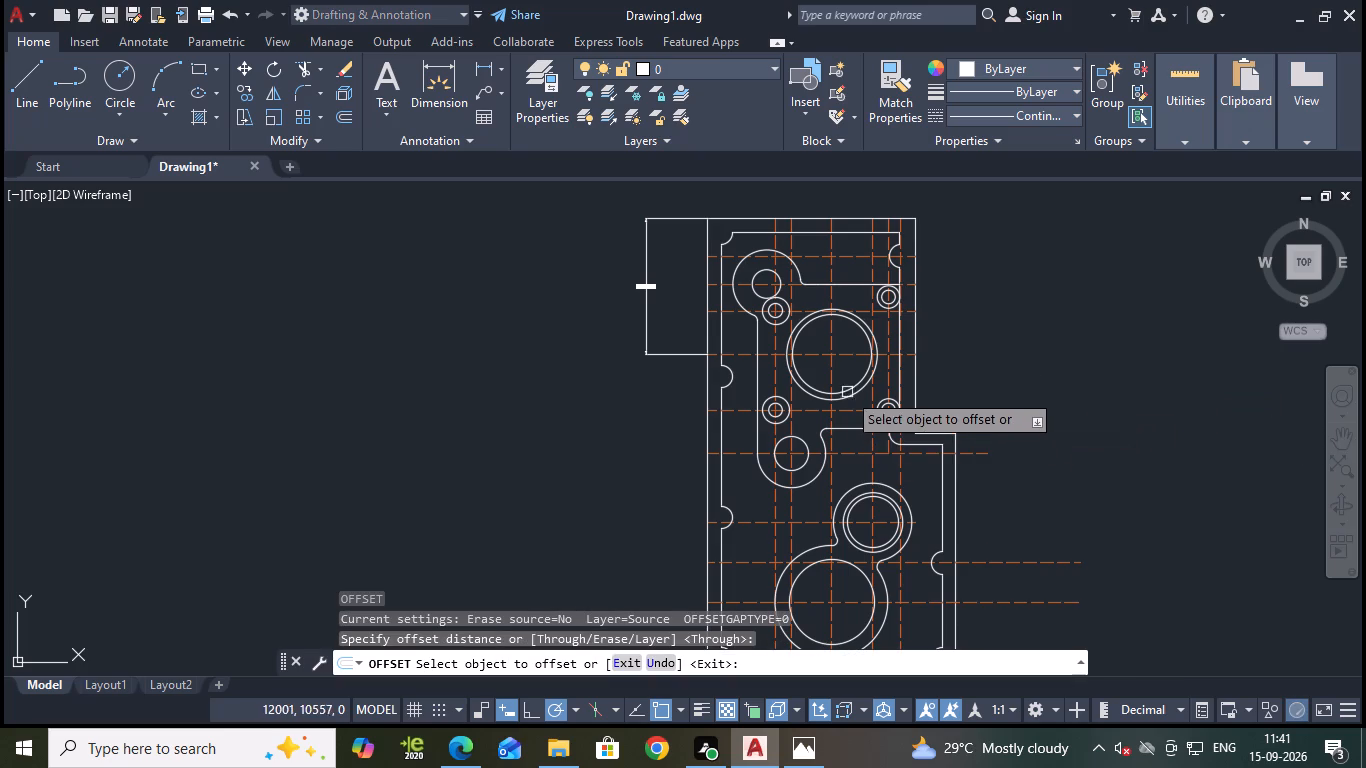
click(857, 358)
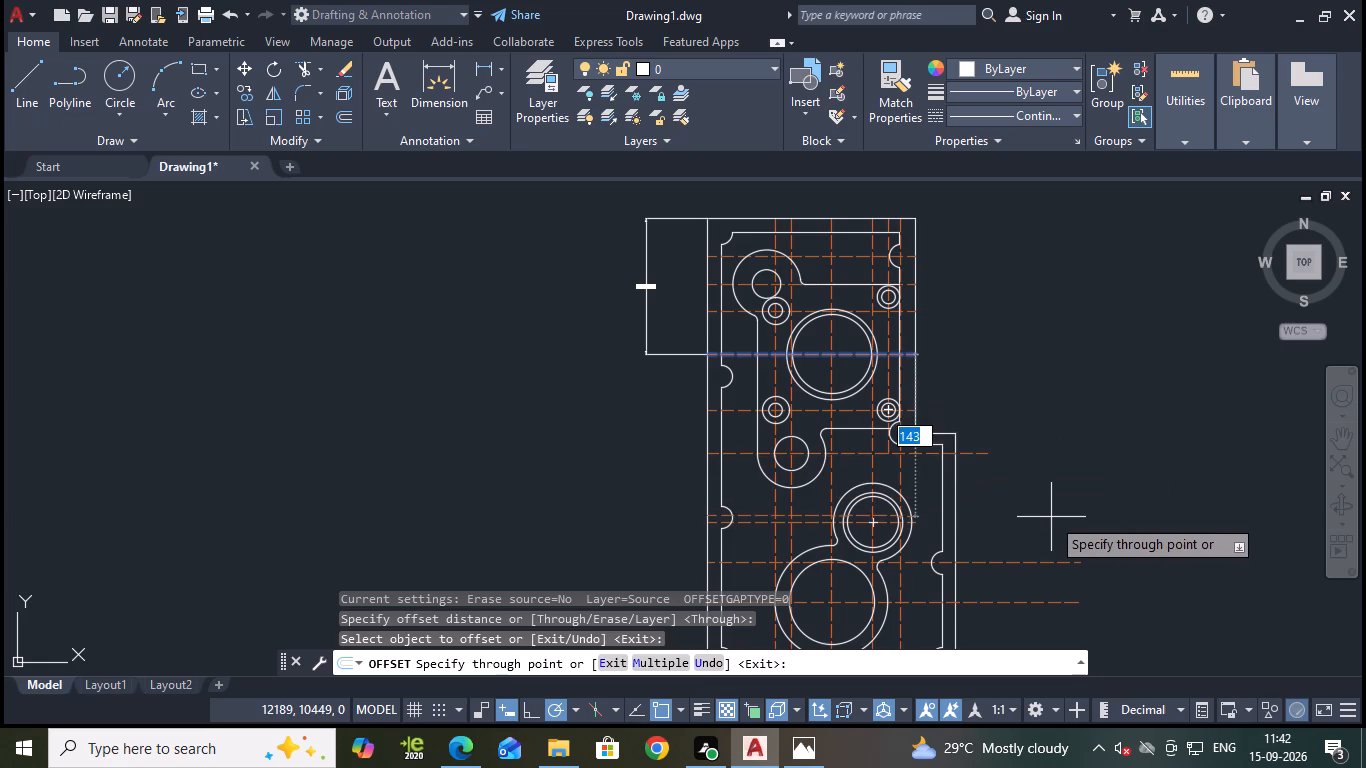
scroll(1040, 509, up, 1)
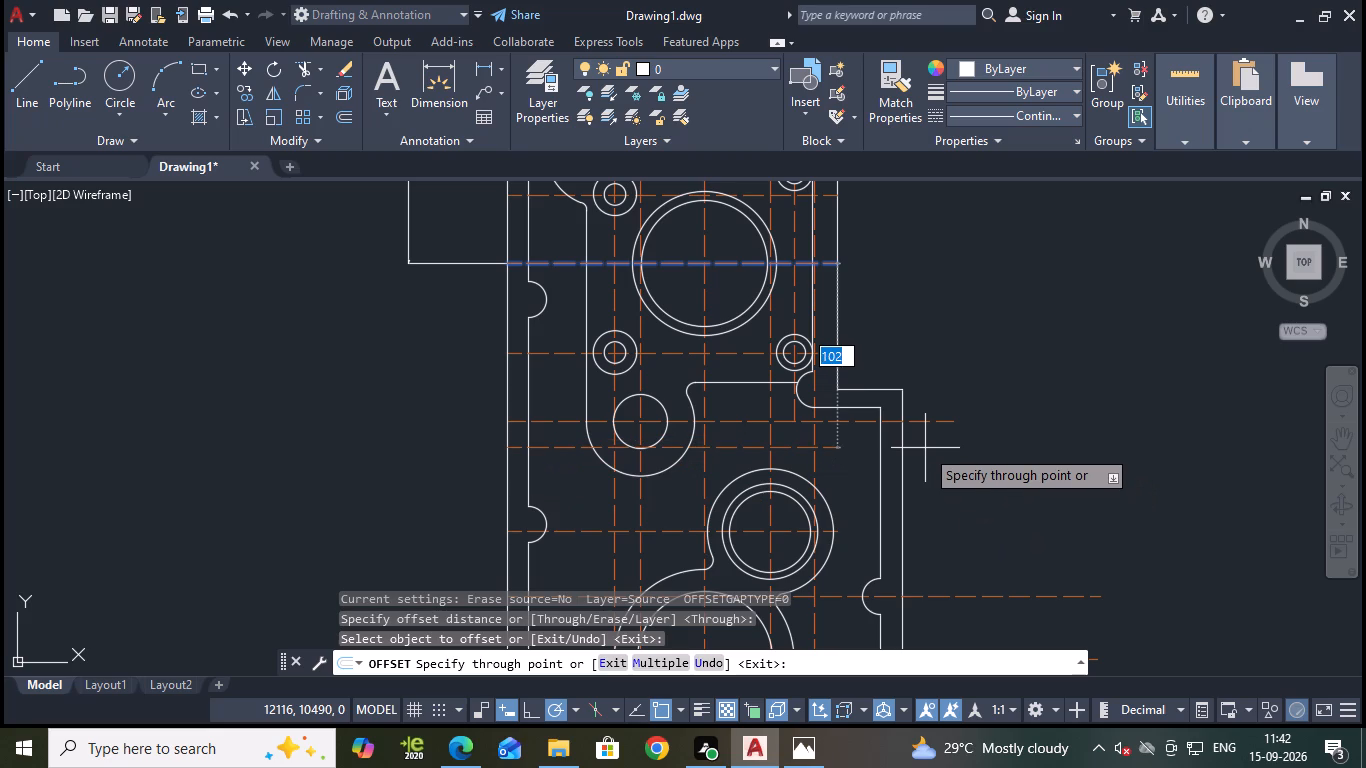
text(100)
key(Return)
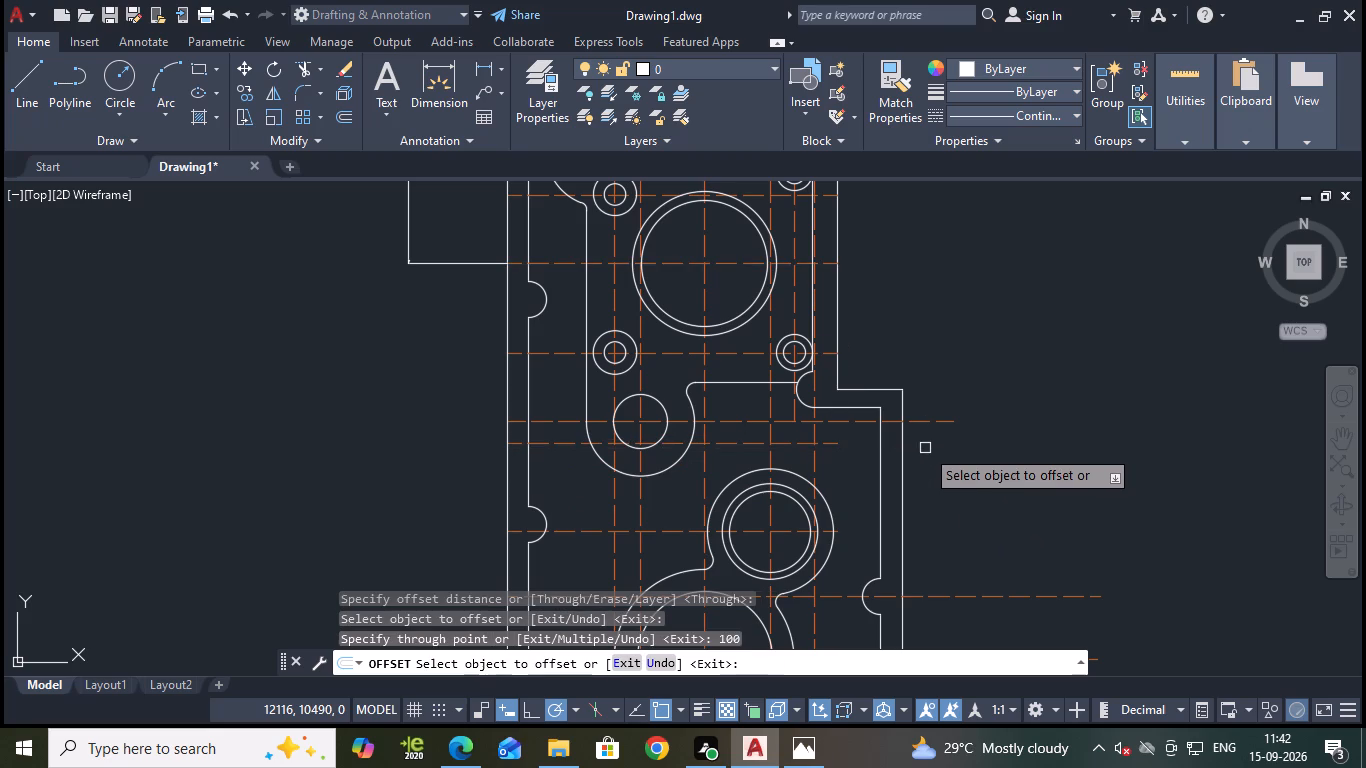
key(Escape)
Stretch the new centre line's right end horizontally about 160 mm, past the outer outline's right edge.
click(830, 444)
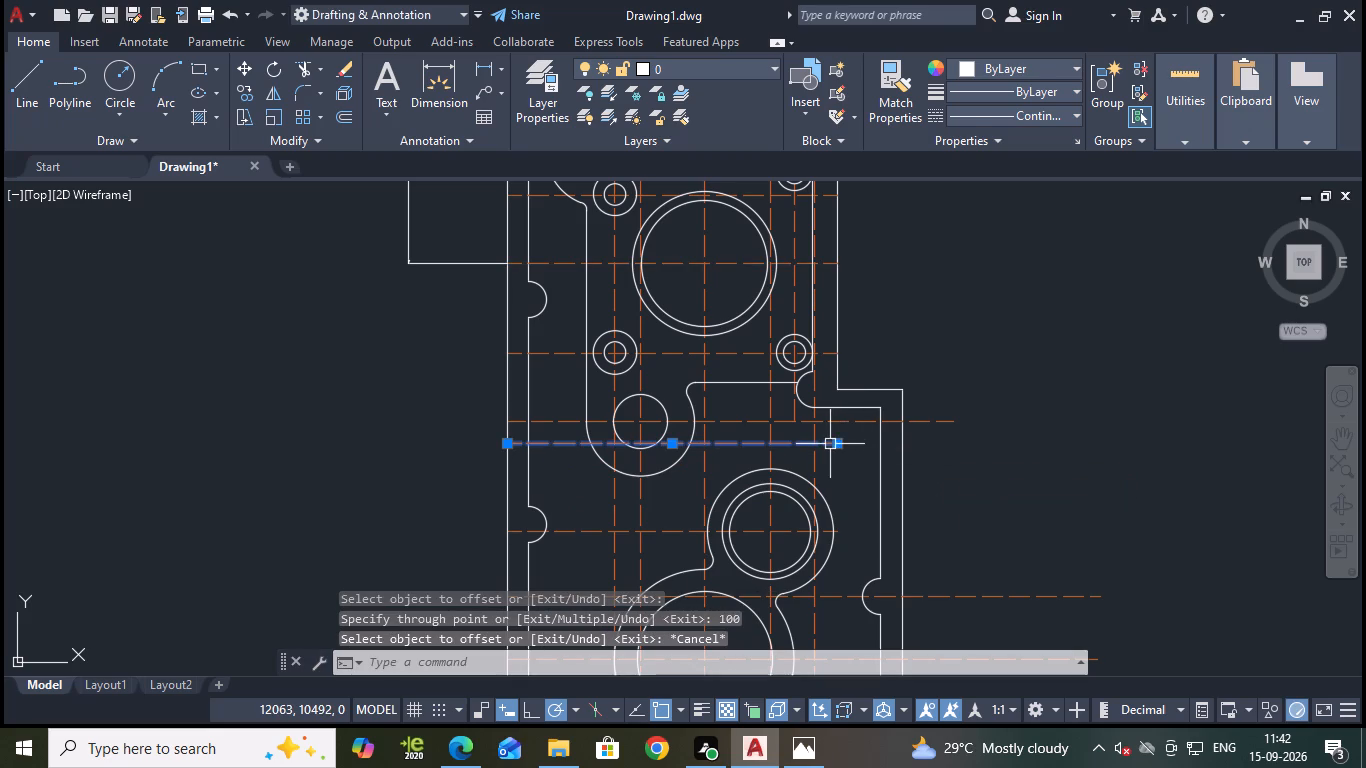
click(839, 442)
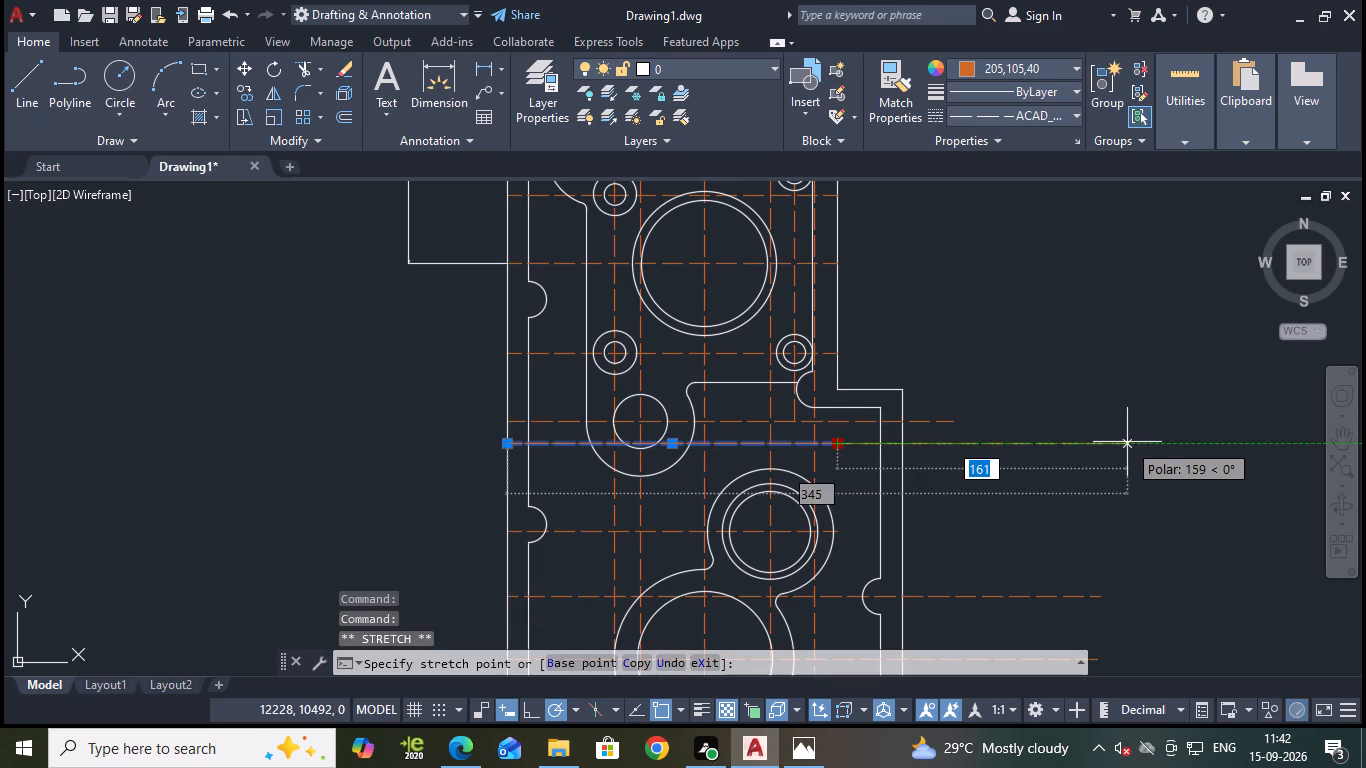
click(1127, 440)
key(Escape)
key(Escape)
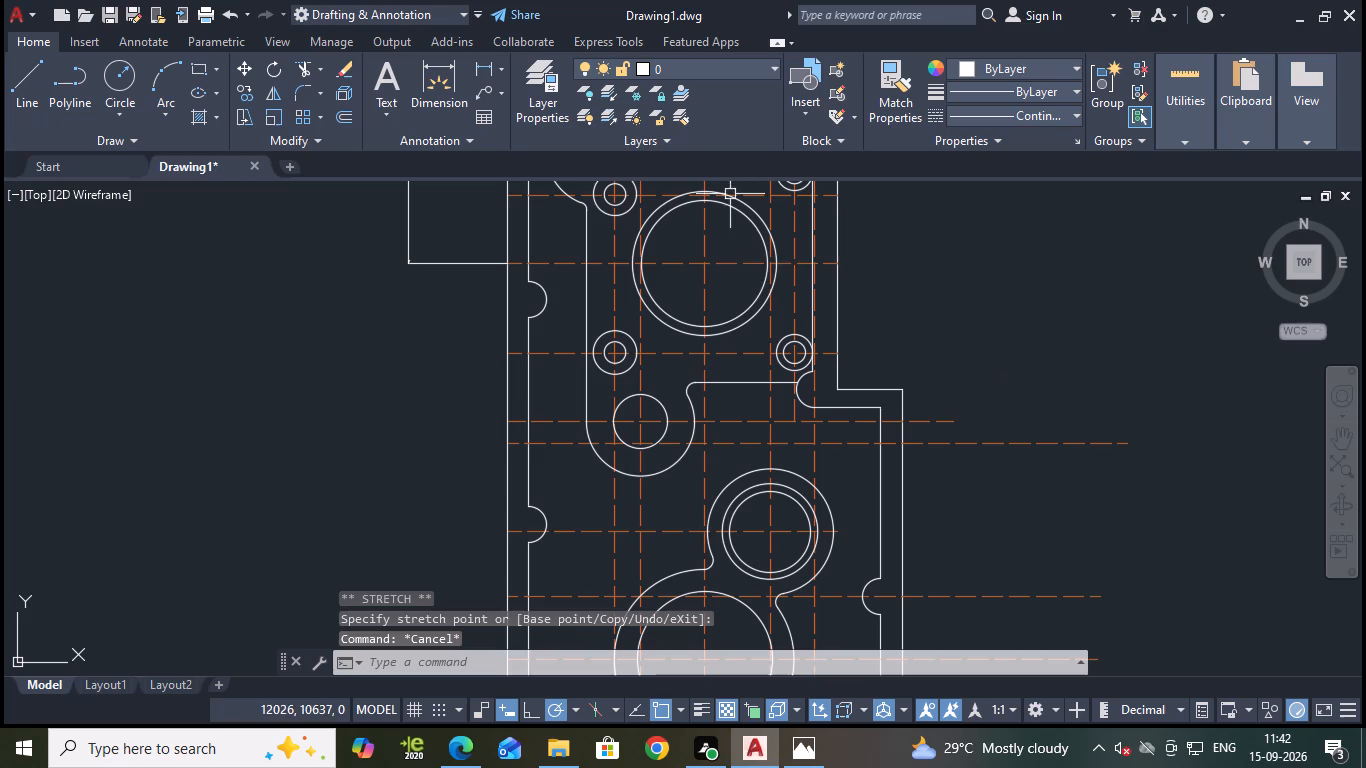
Draw a circle of radius 10 mm centred where the extended centre line crosses the inner profile's right vertical line.
click(129, 71)
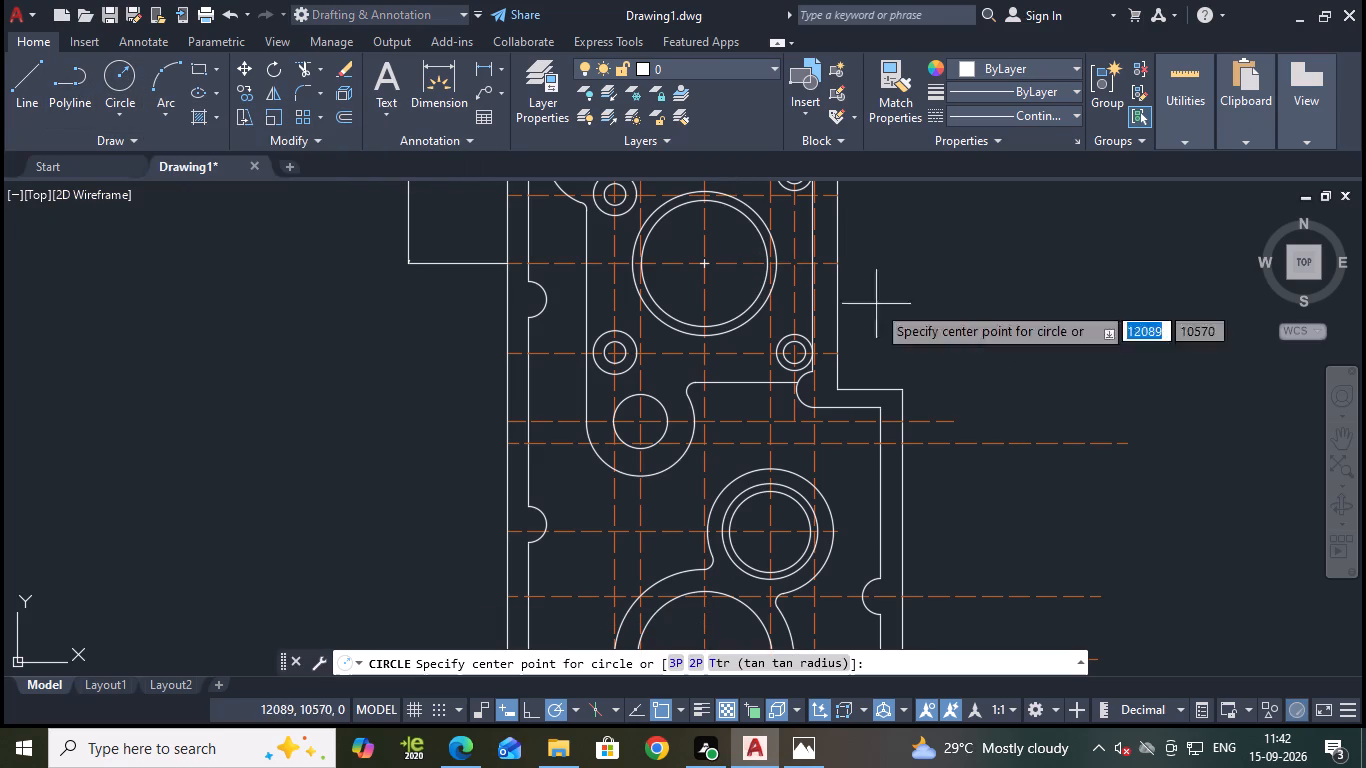
scroll(912, 473, up, 2)
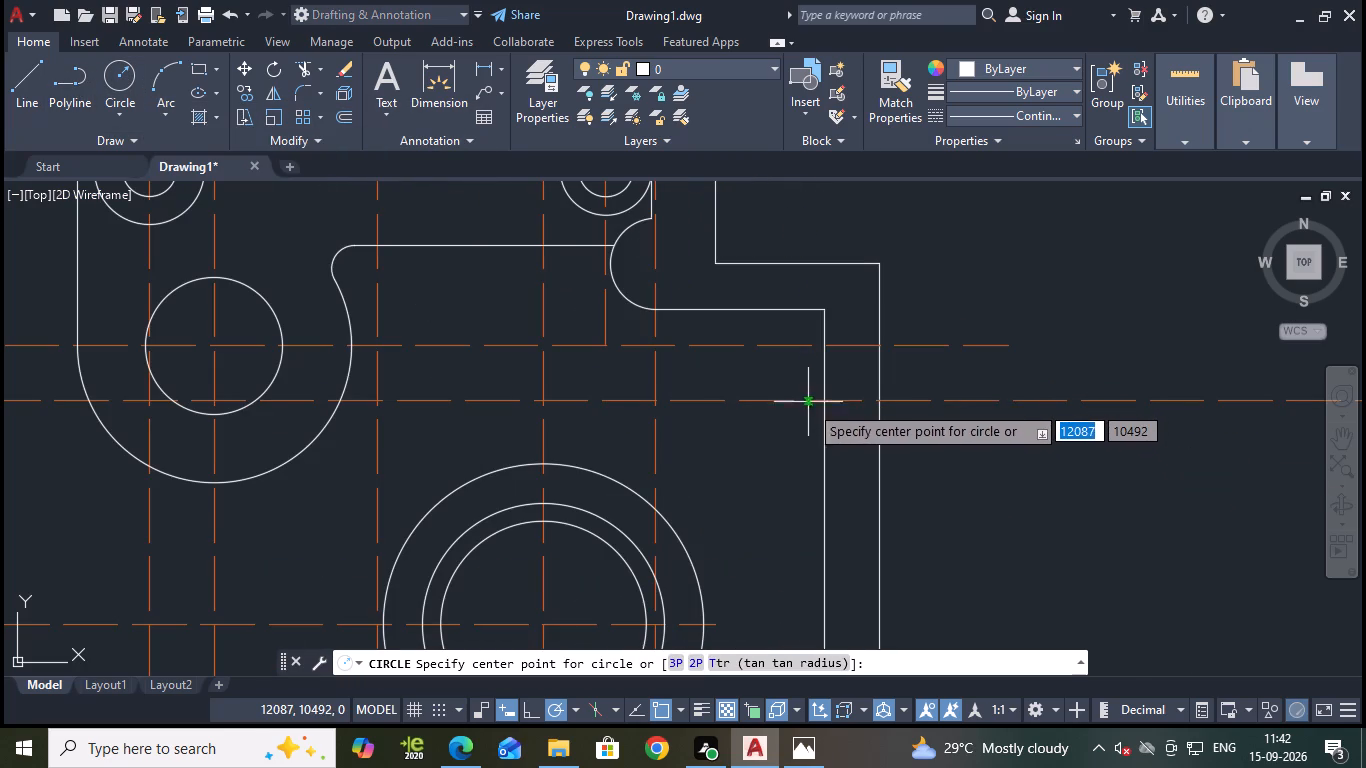
click(823, 402)
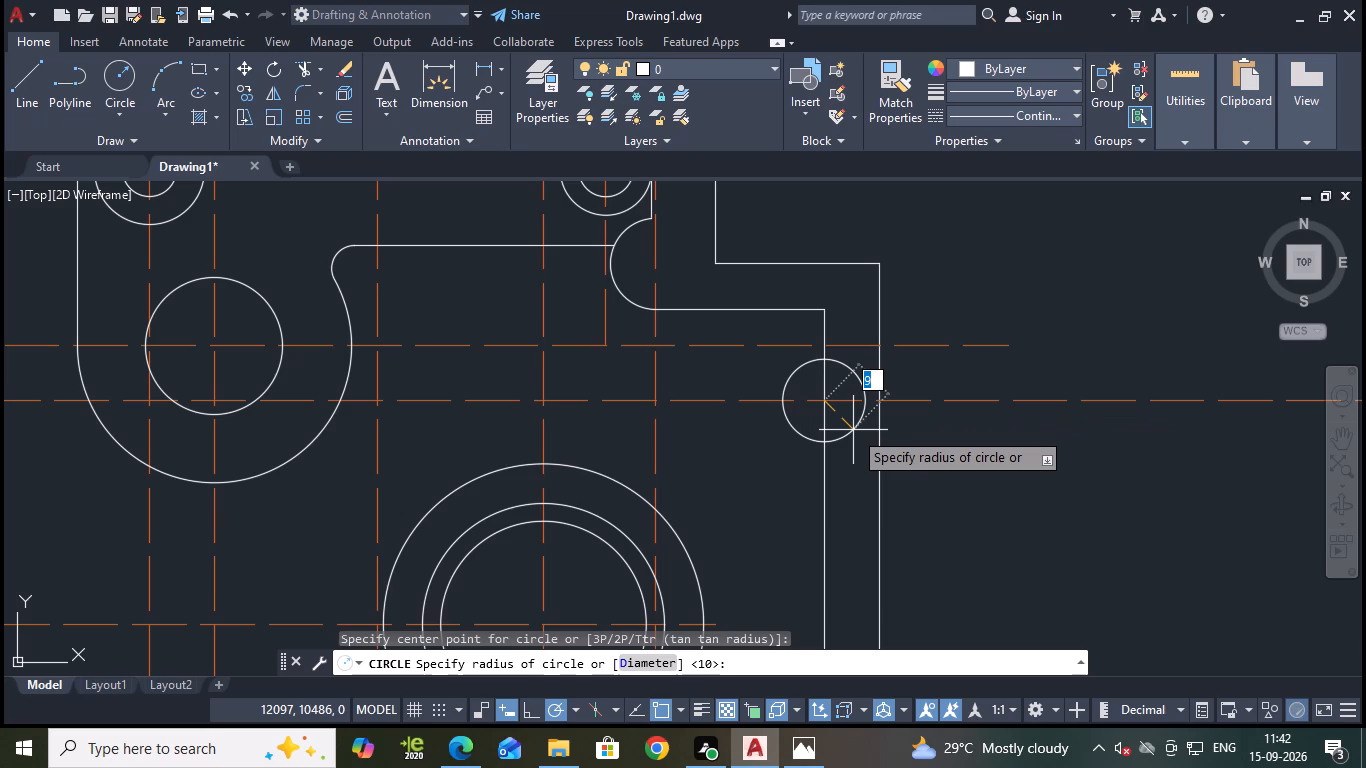
text(10)
key(Return)
key(Escape)
Trim the new circle's right half and the inner vertical line segments inside it, forming a semicircular notch opening to the right.
key(t)
key(r)
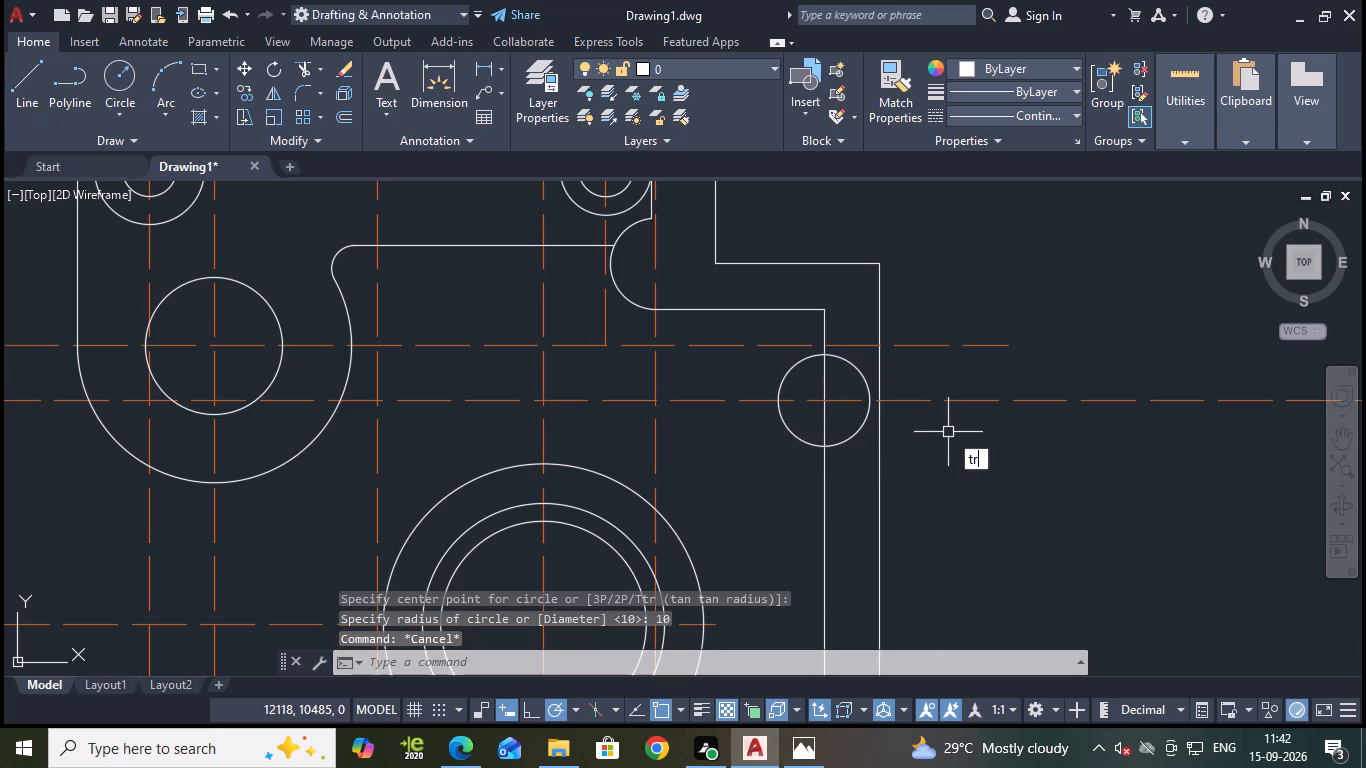
key(Return)
click(839, 448)
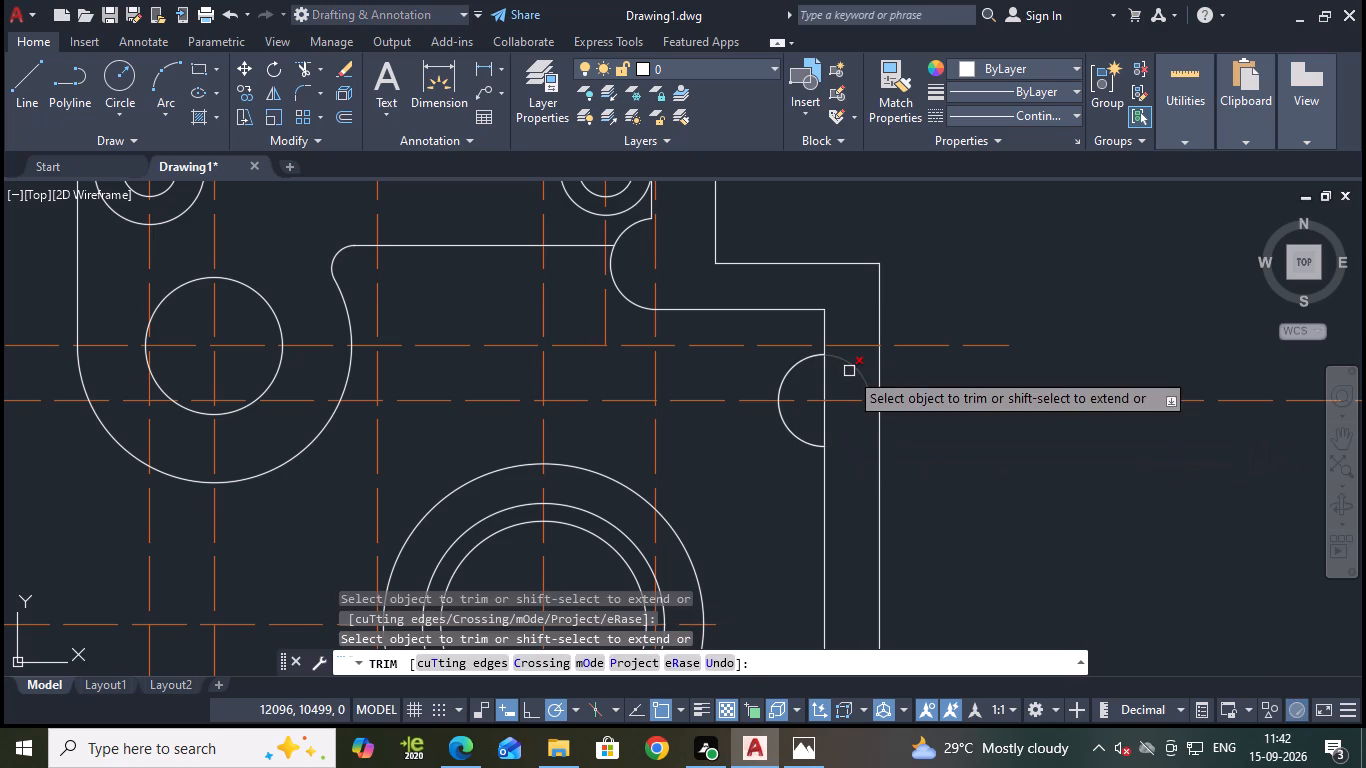
click(849, 374)
click(846, 375)
click(859, 375)
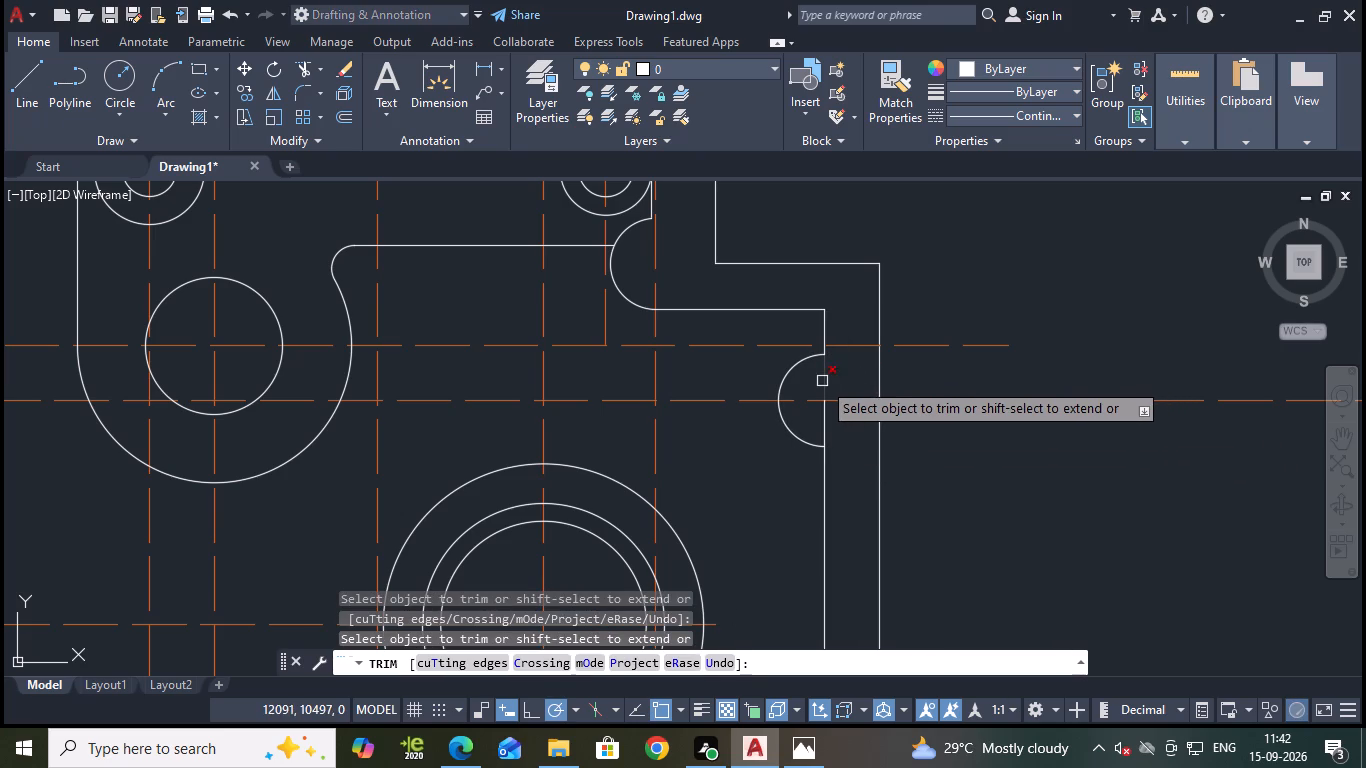
click(822, 381)
click(824, 420)
scroll(1062, 510, down, 1)
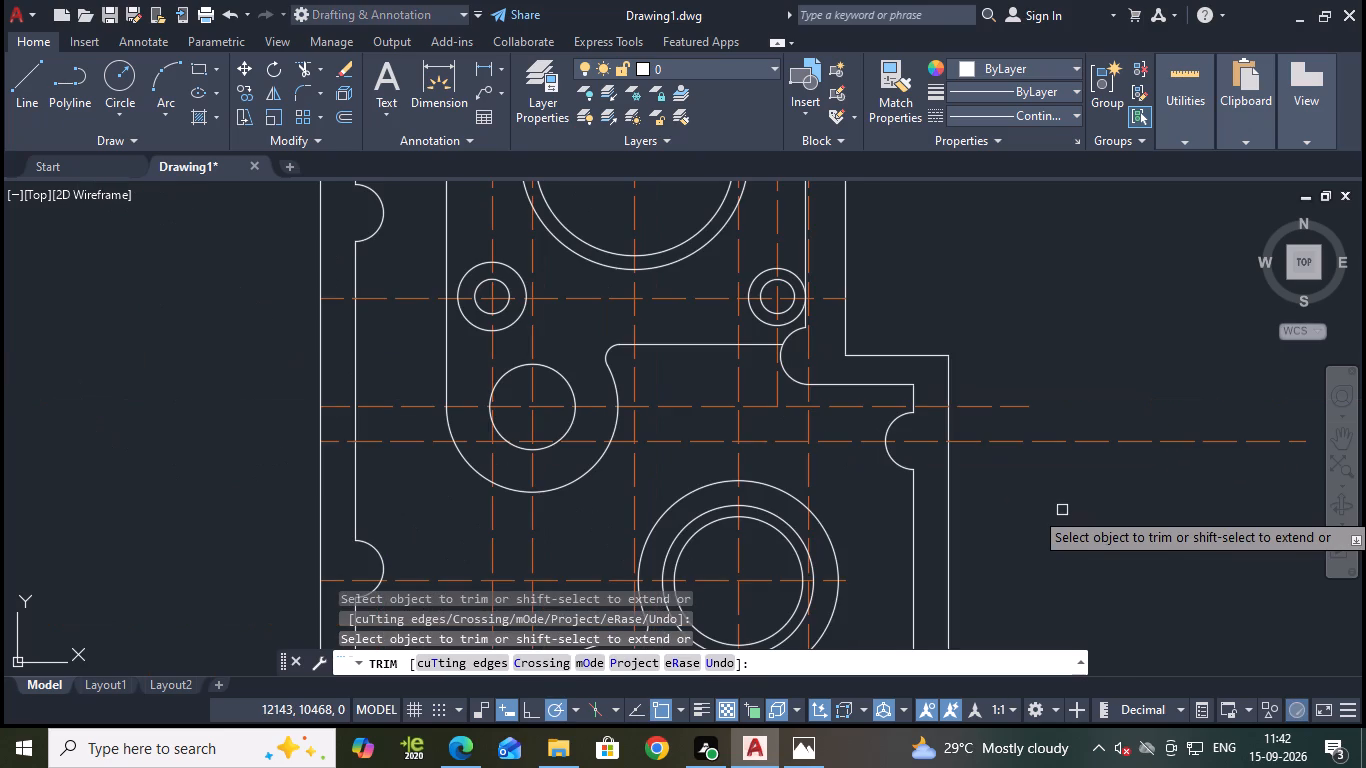
scroll(1091, 352, down, 2)
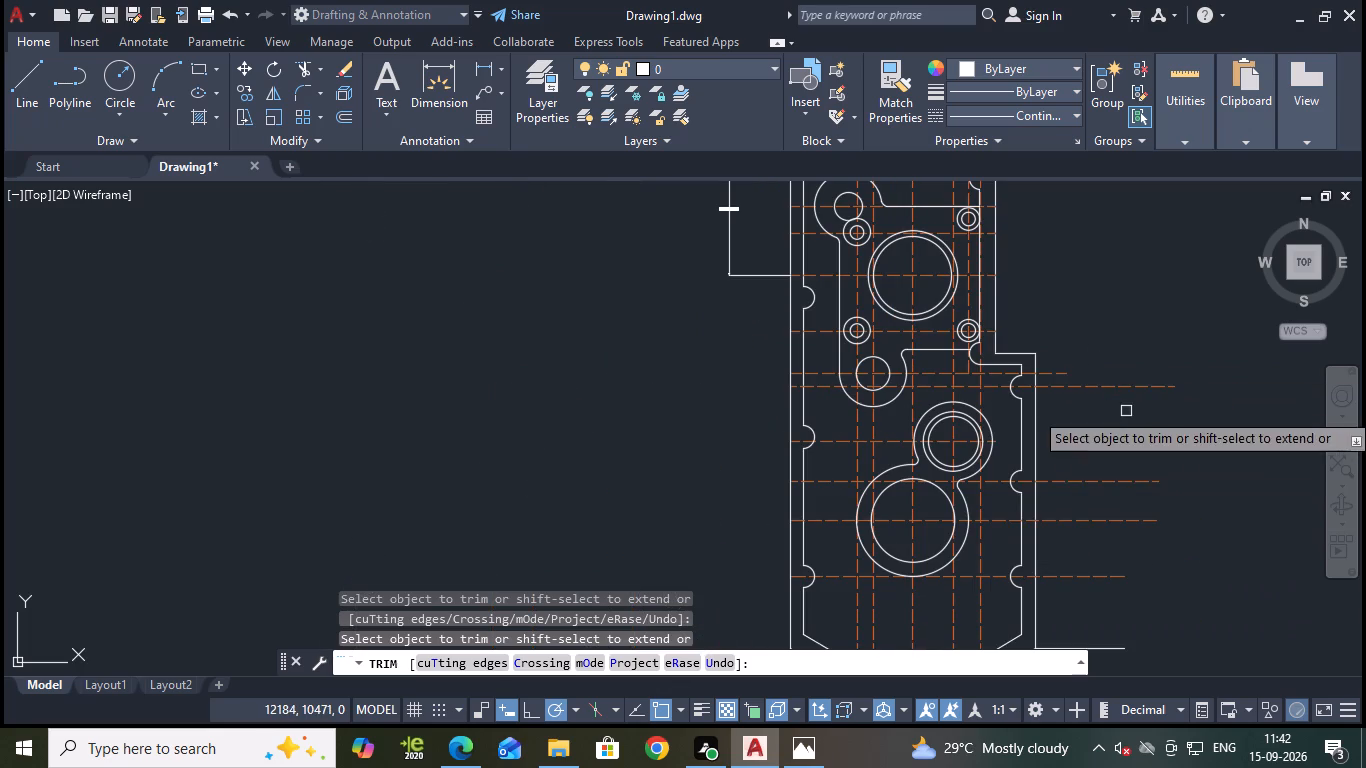
key(Escape)
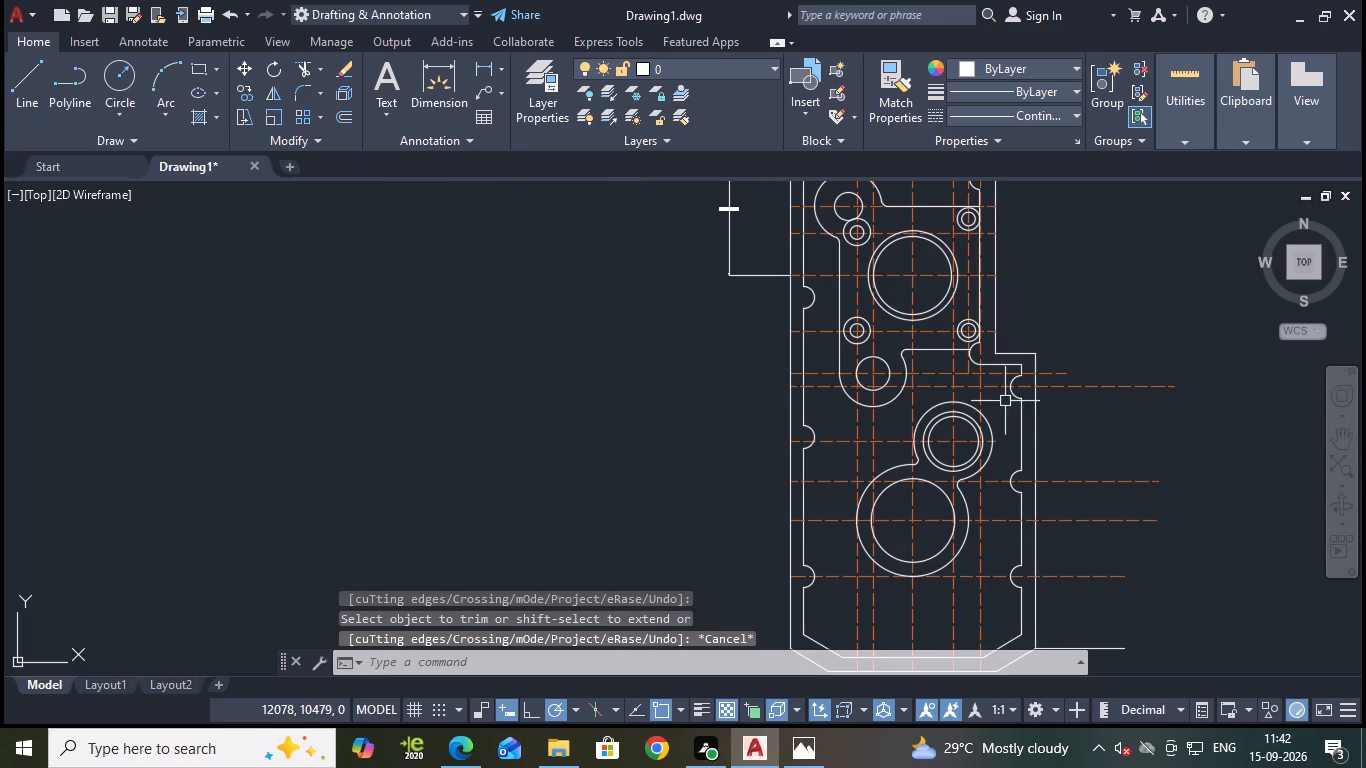
Save the drawing.
middle_drag(1111, 303, 1107, 425)
scroll(1077, 359, up, 2)
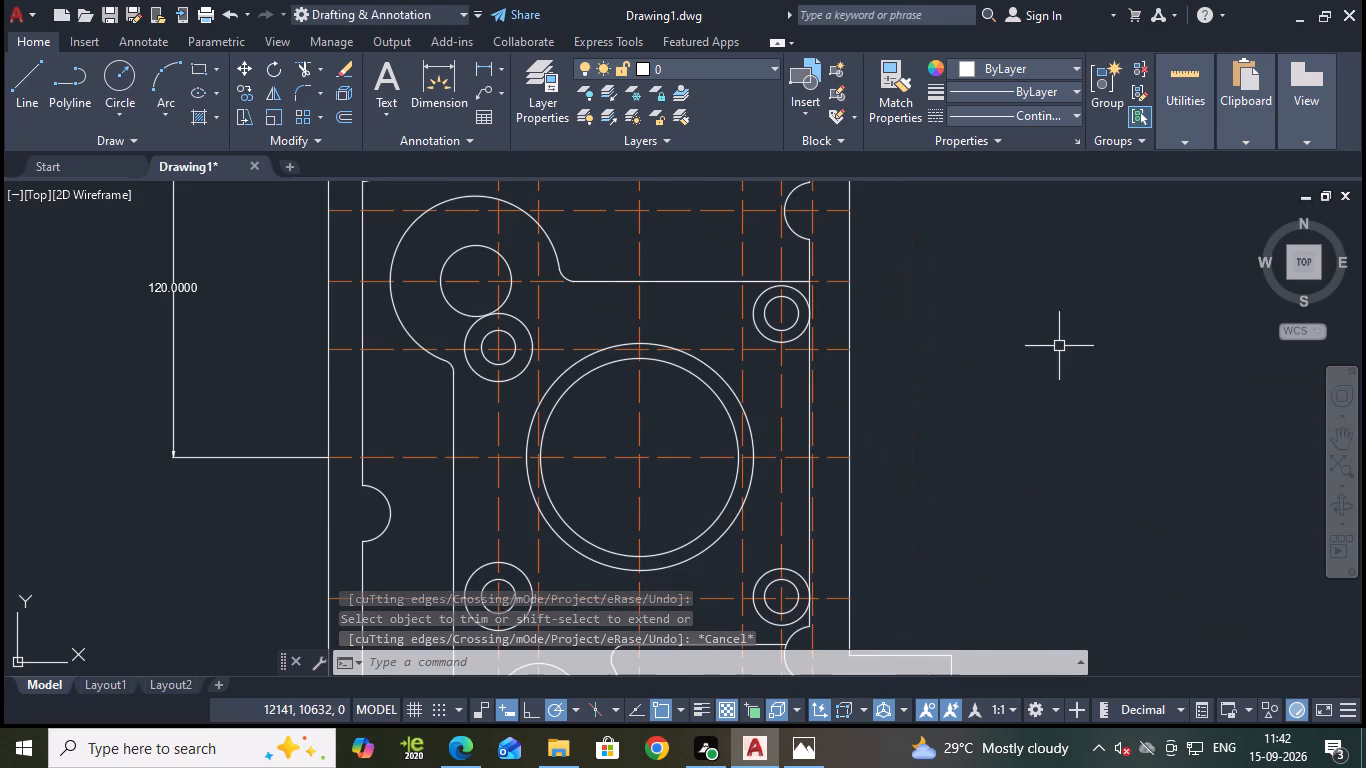
scroll(911, 415, down, 2)
middle_drag(931, 447, 1150, 359)
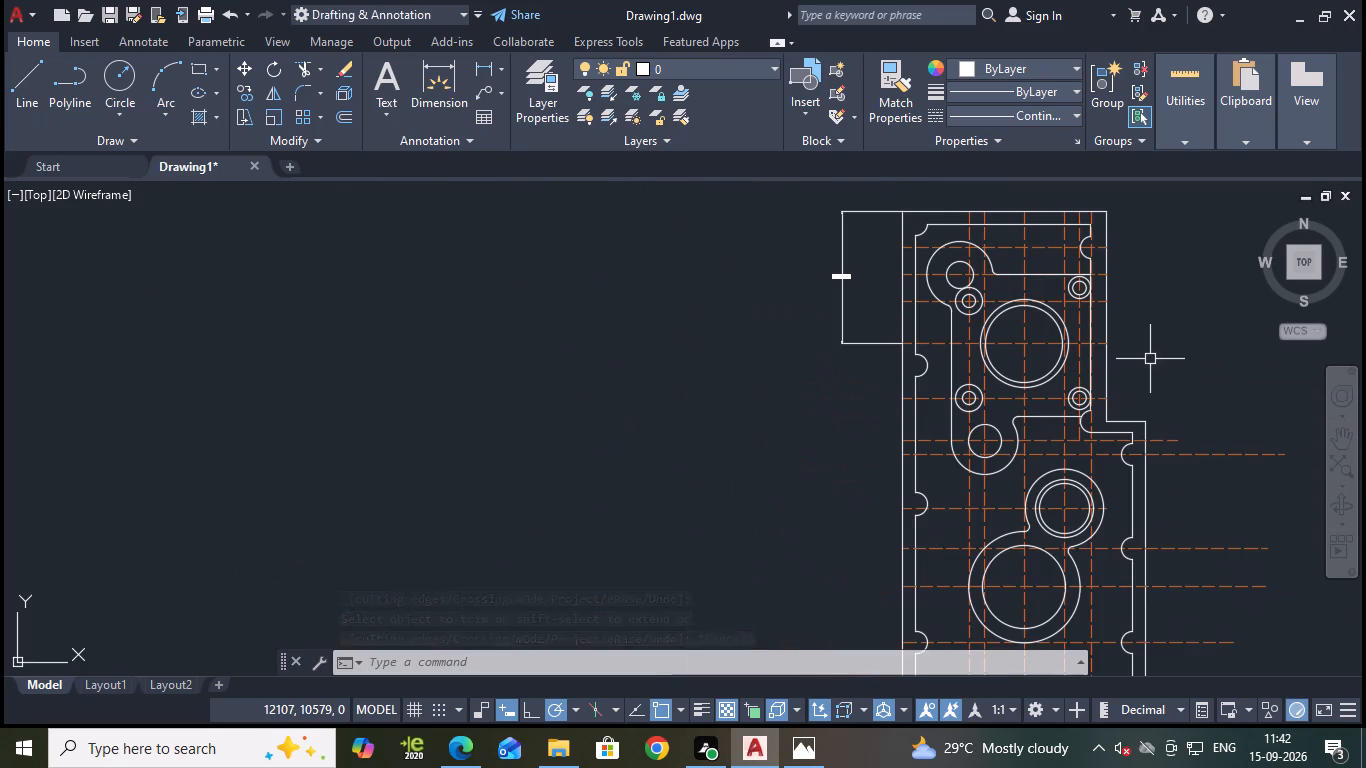
scroll(1137, 381, up, 1)
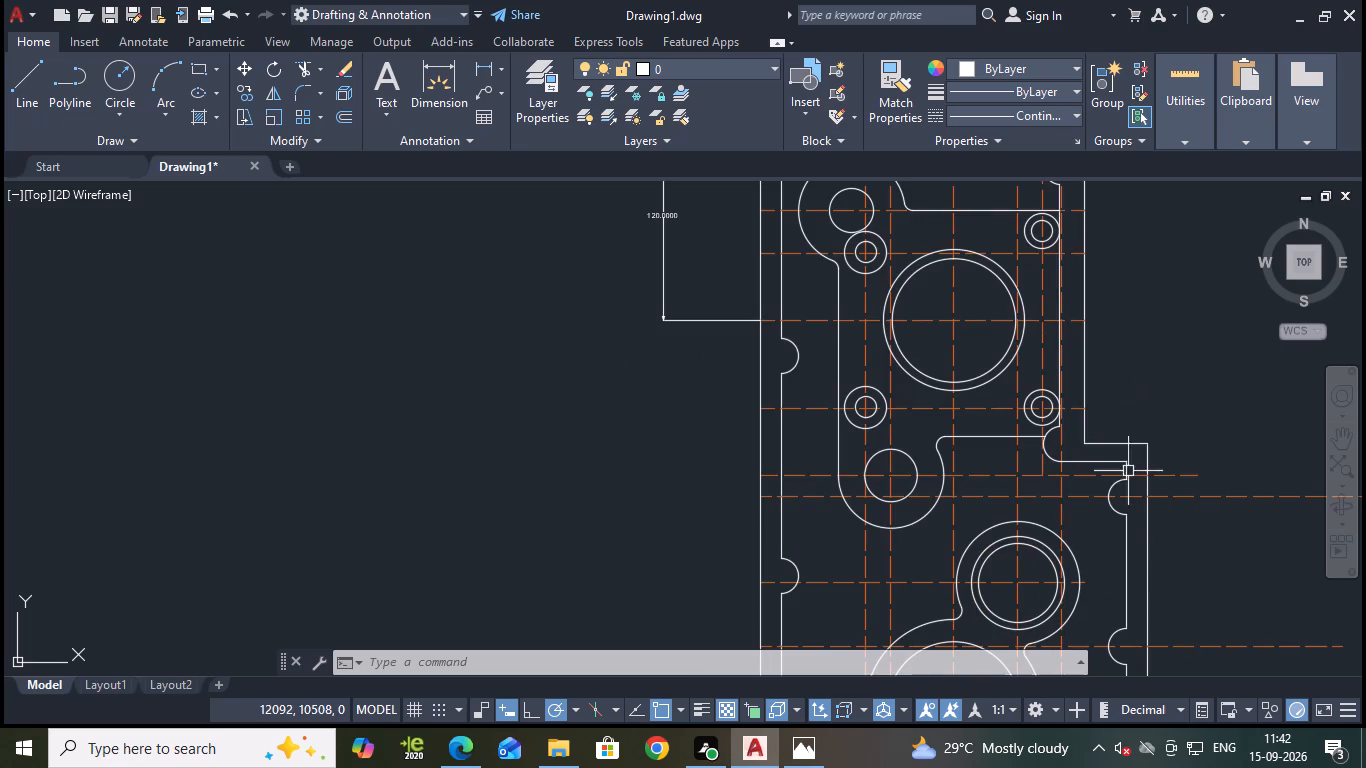
middle_drag(1216, 589, 1173, 467)
scroll(1165, 529, down, 1)
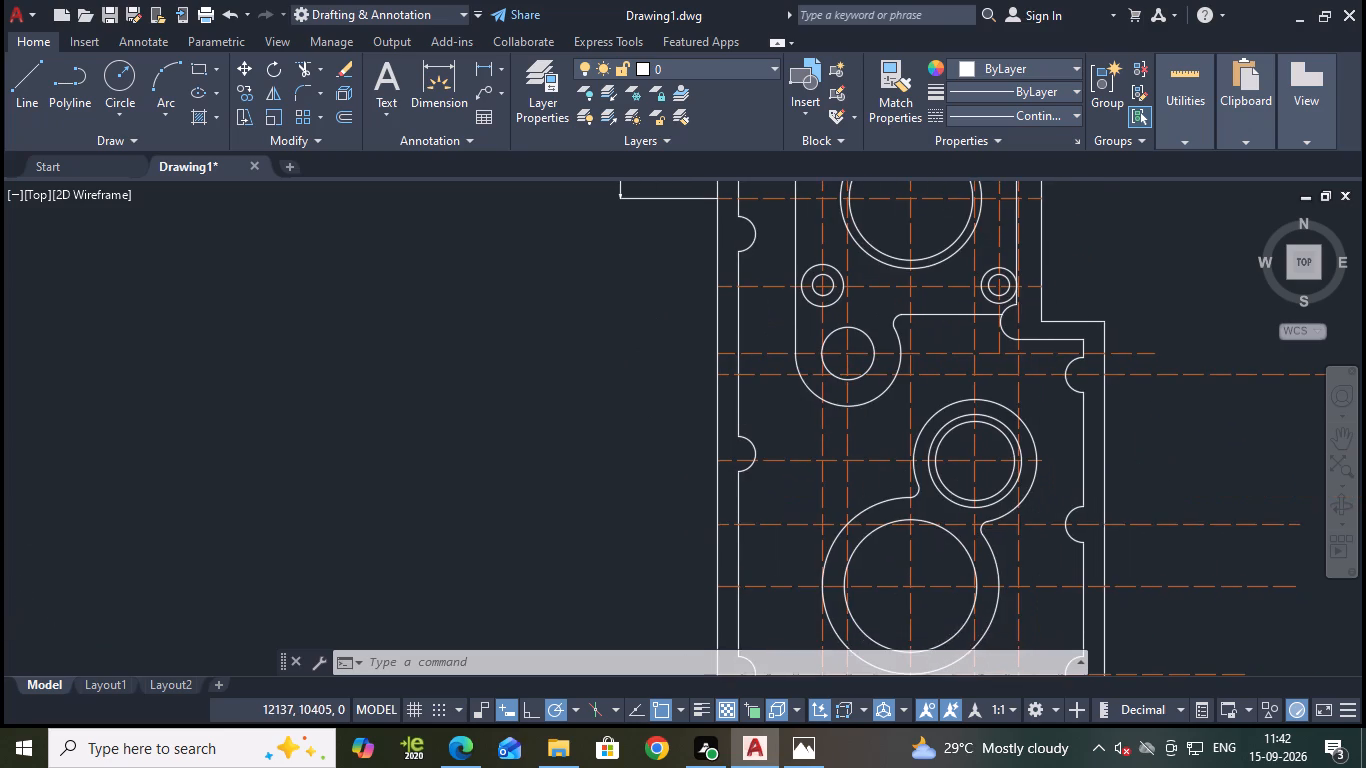
middle_drag(1185, 481, 1053, 441)
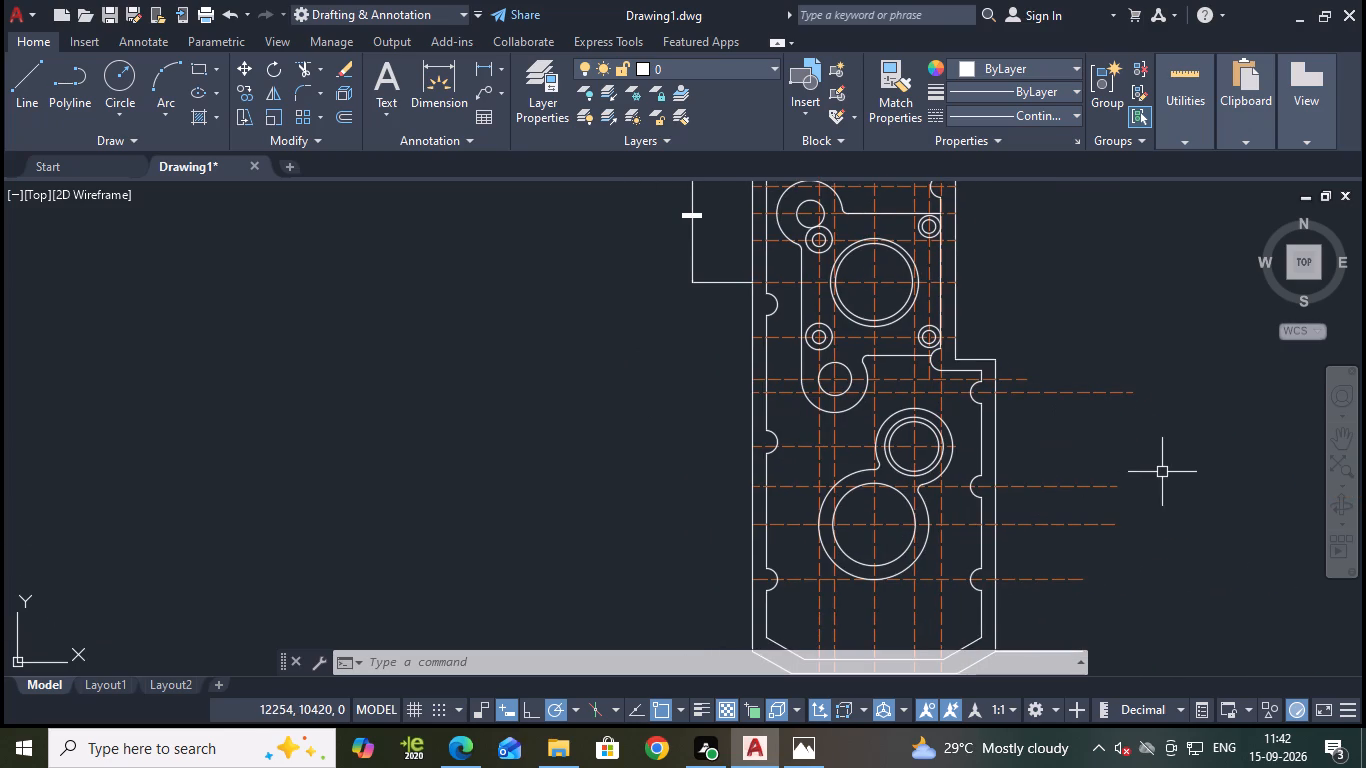
key(ctrl+s)
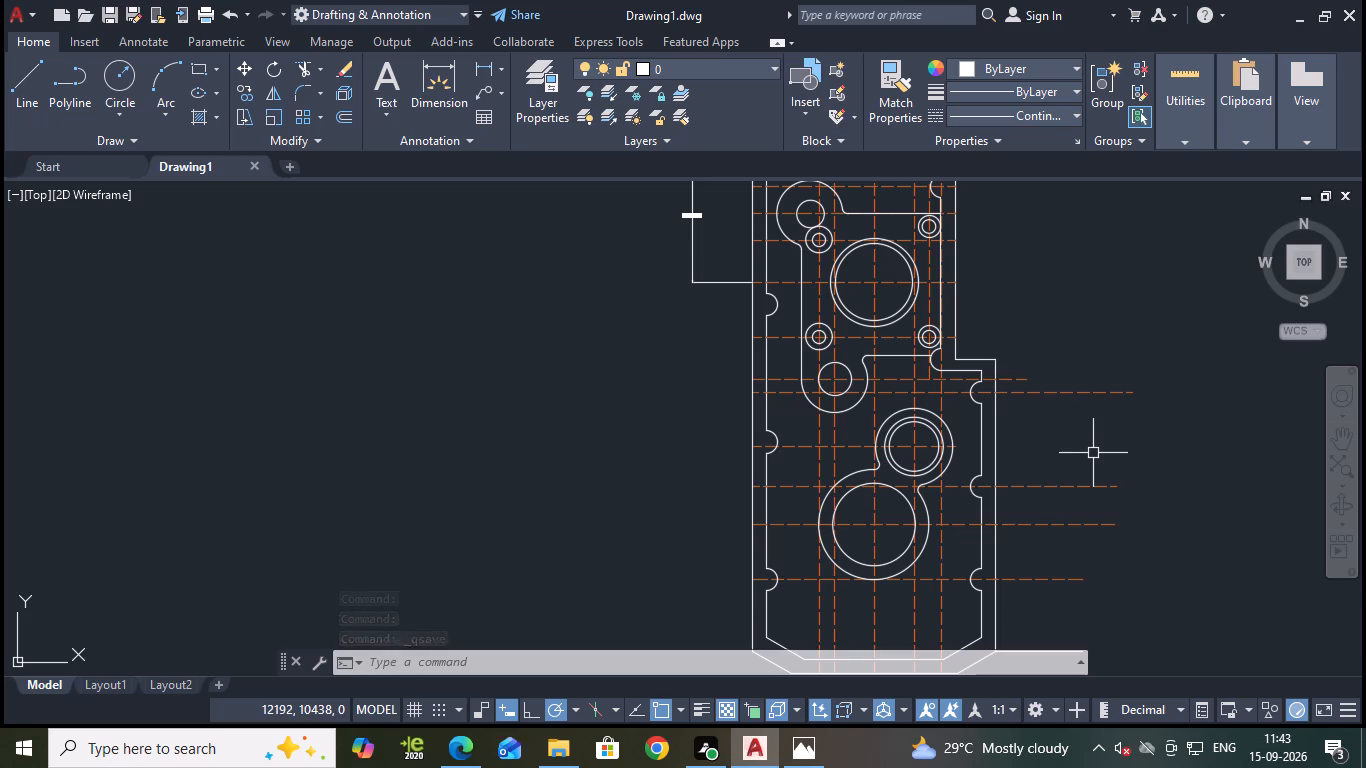
Save the drawing again after checking the lower profile.
middle_drag(1126, 377, 1151, 348)
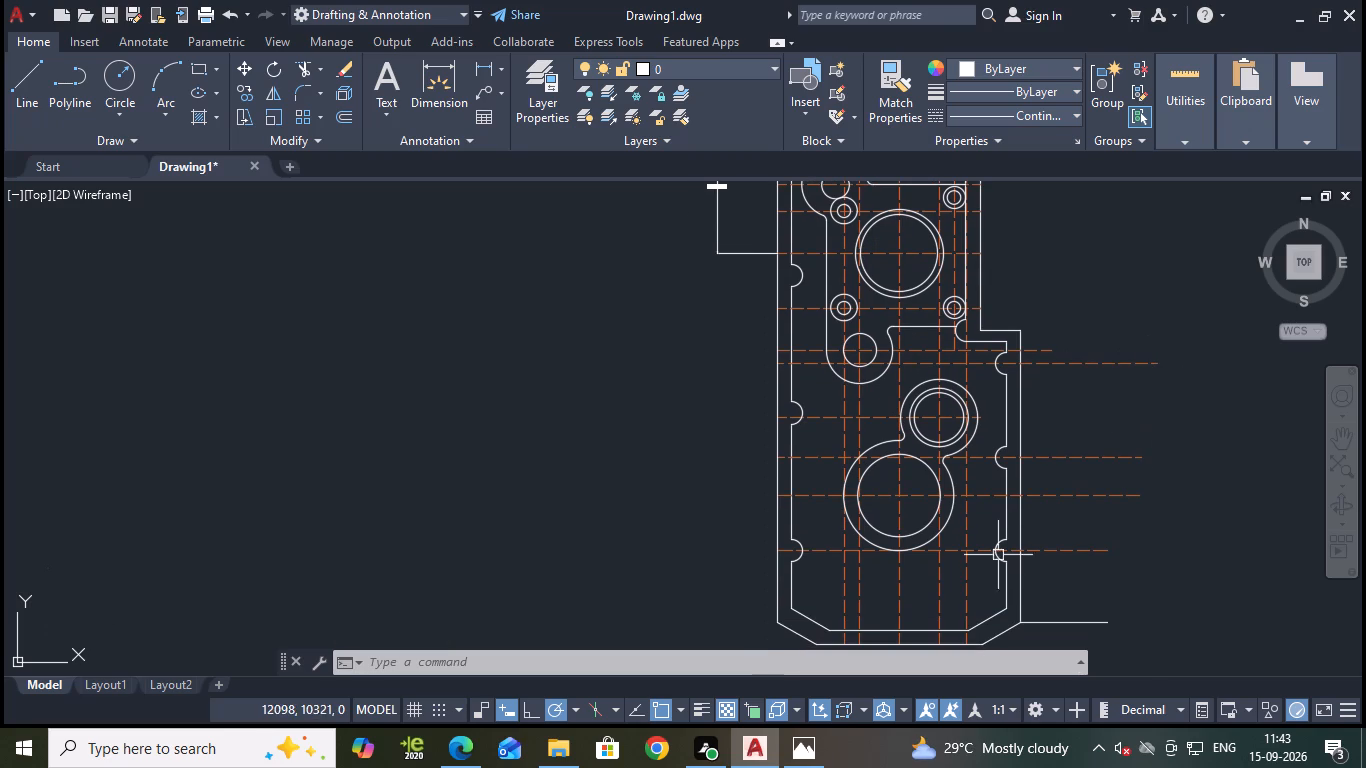
middle_drag(1041, 578, 1134, 516)
scroll(1063, 531, up, 2)
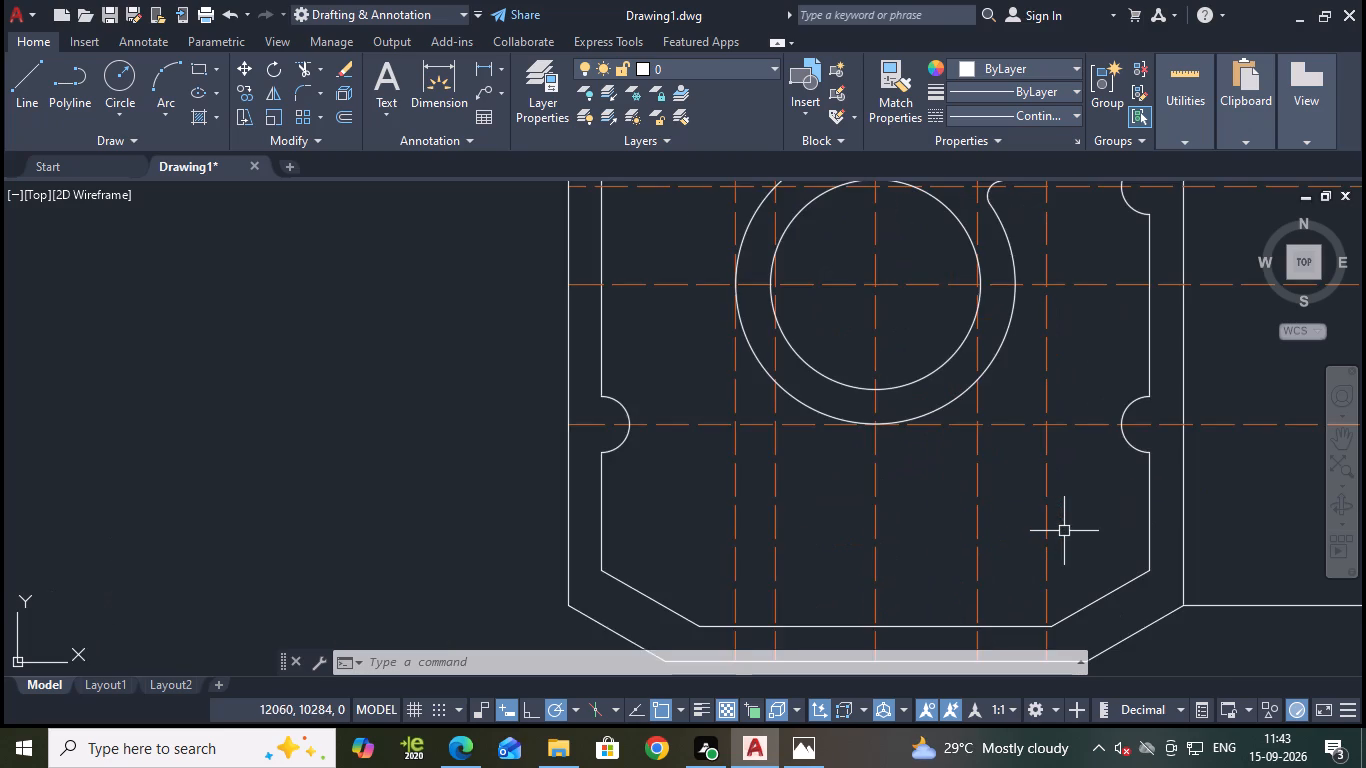
scroll(1065, 531, down, 2)
middle_drag(1160, 523, 1042, 604)
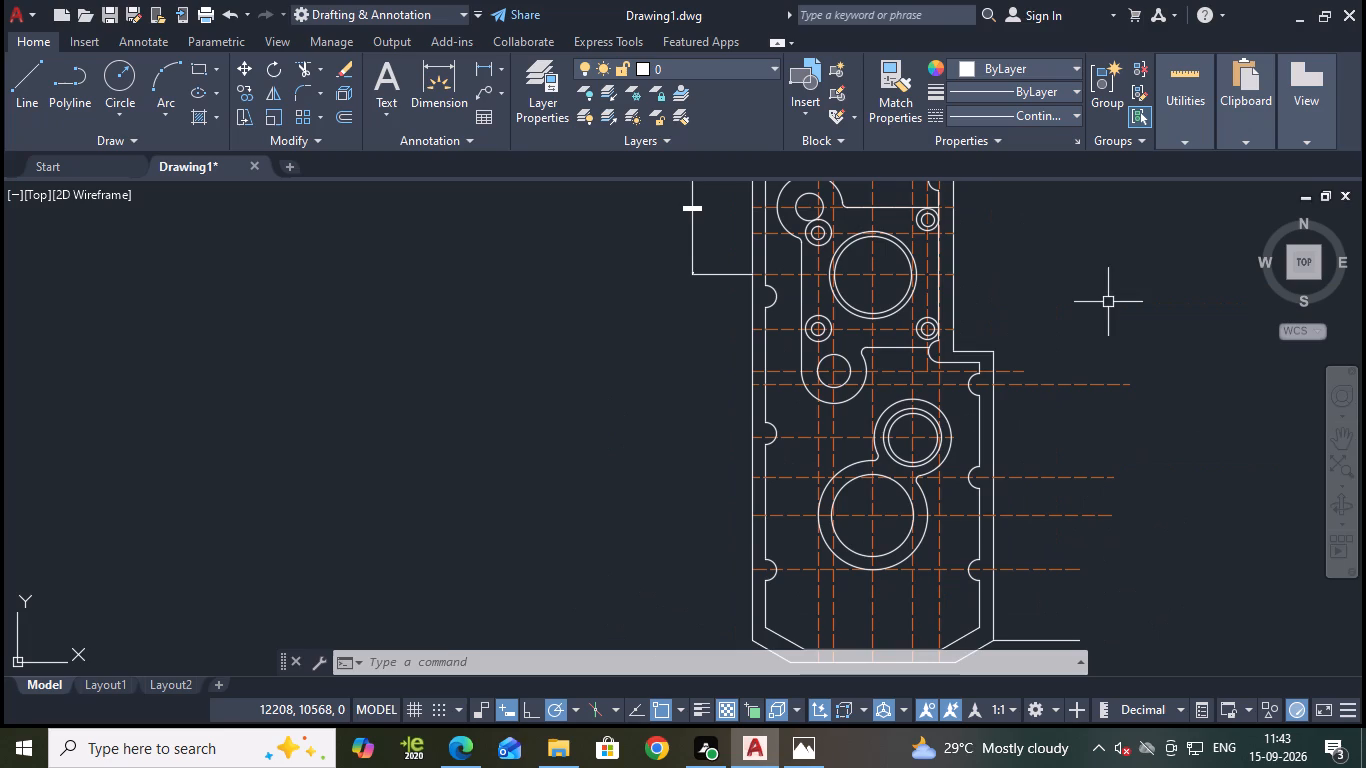
key(ctrl+s)
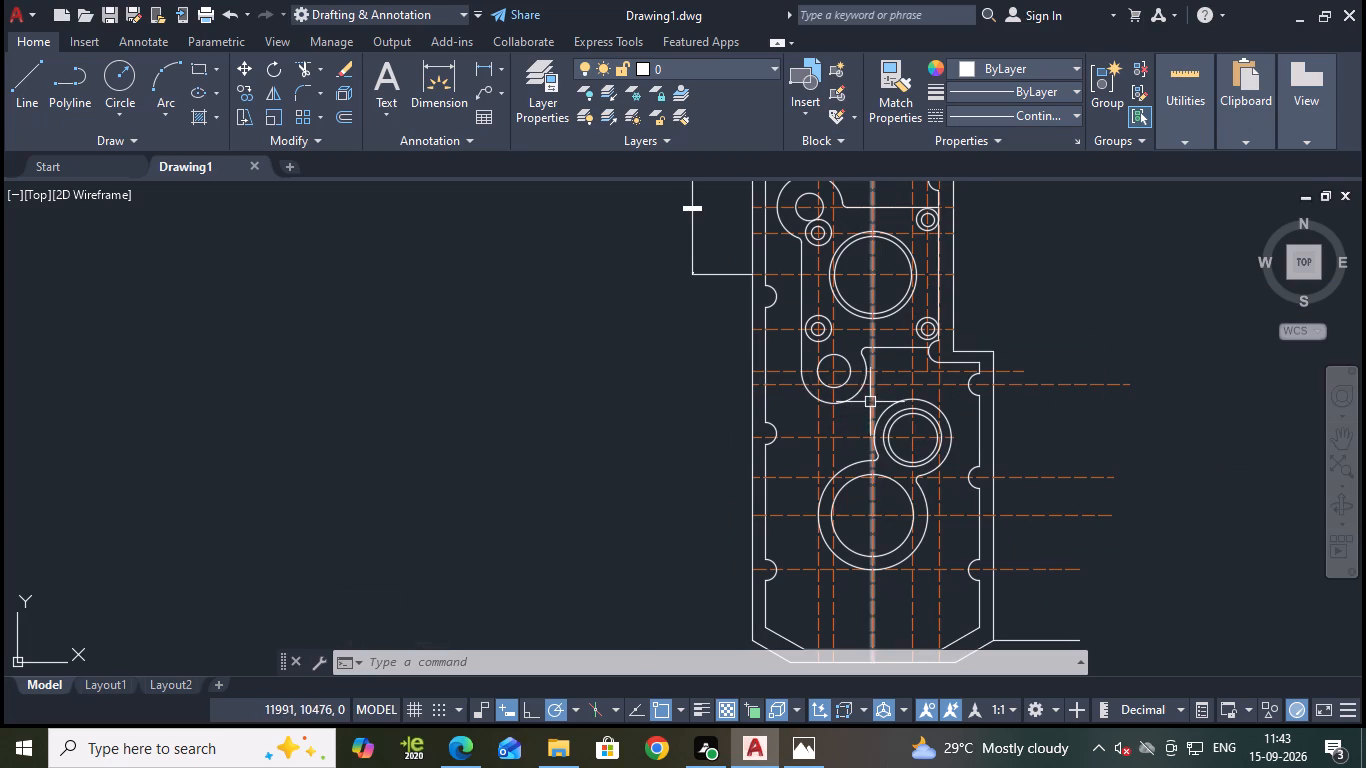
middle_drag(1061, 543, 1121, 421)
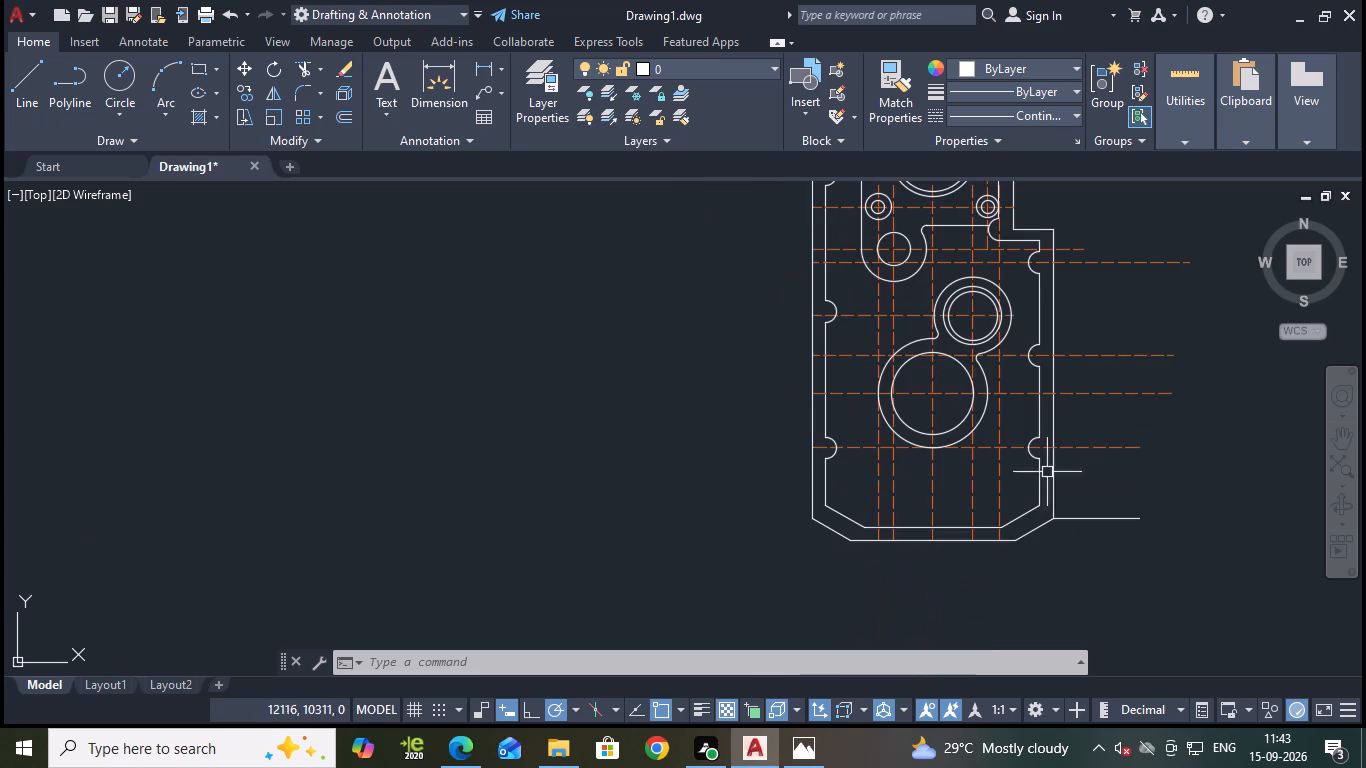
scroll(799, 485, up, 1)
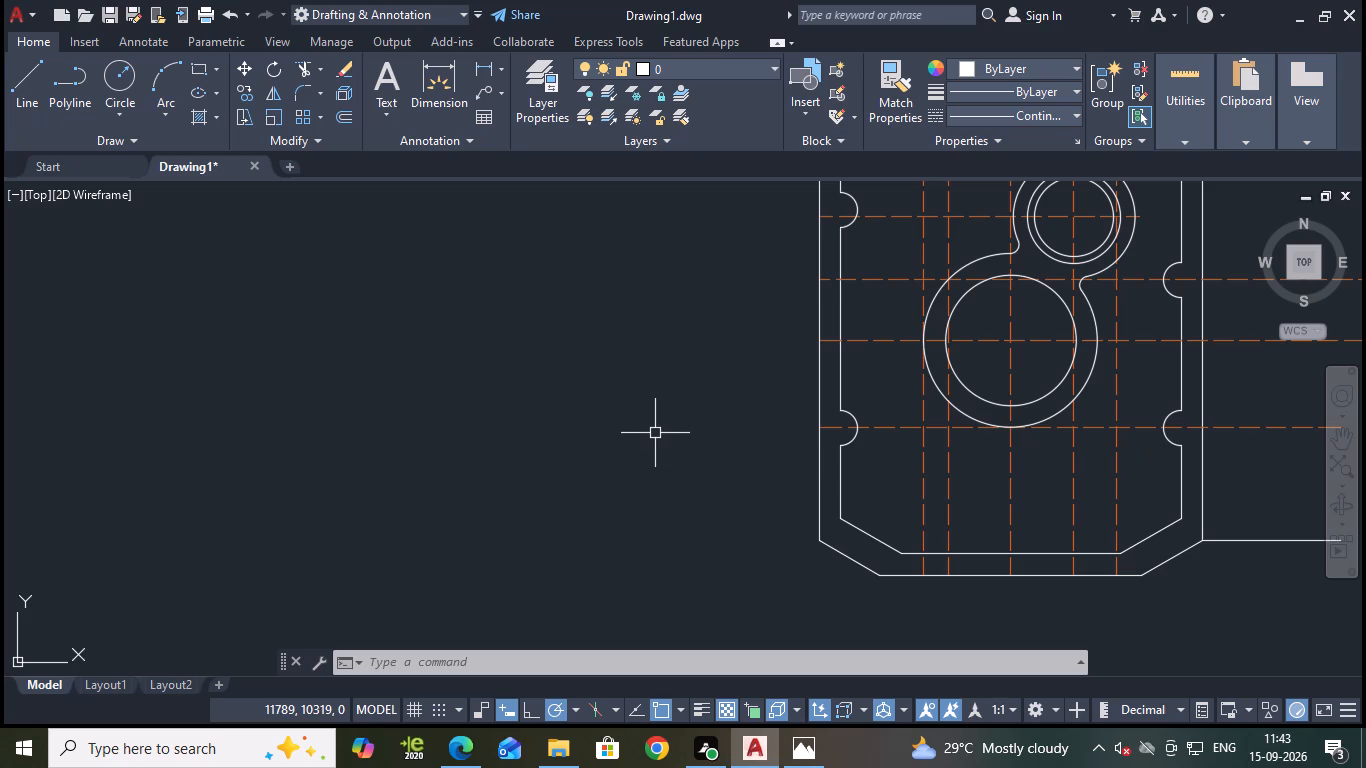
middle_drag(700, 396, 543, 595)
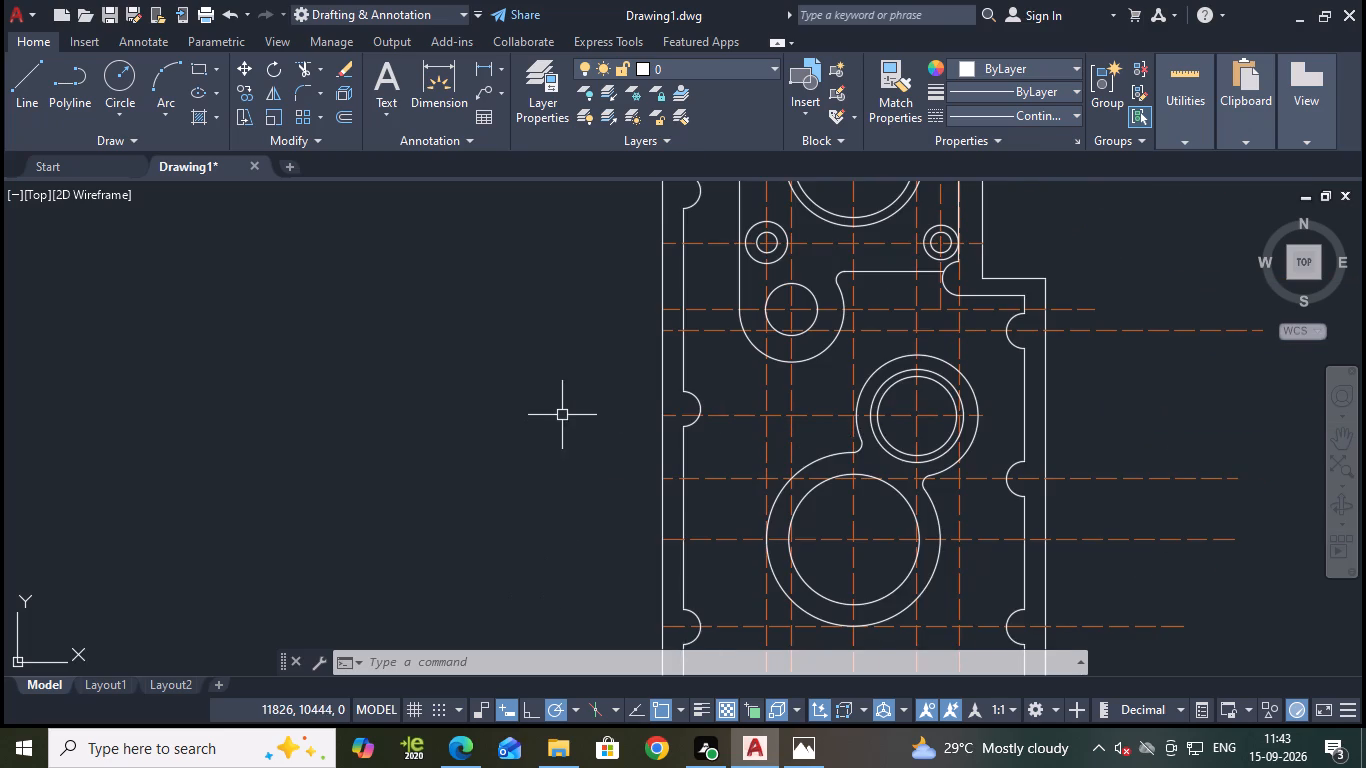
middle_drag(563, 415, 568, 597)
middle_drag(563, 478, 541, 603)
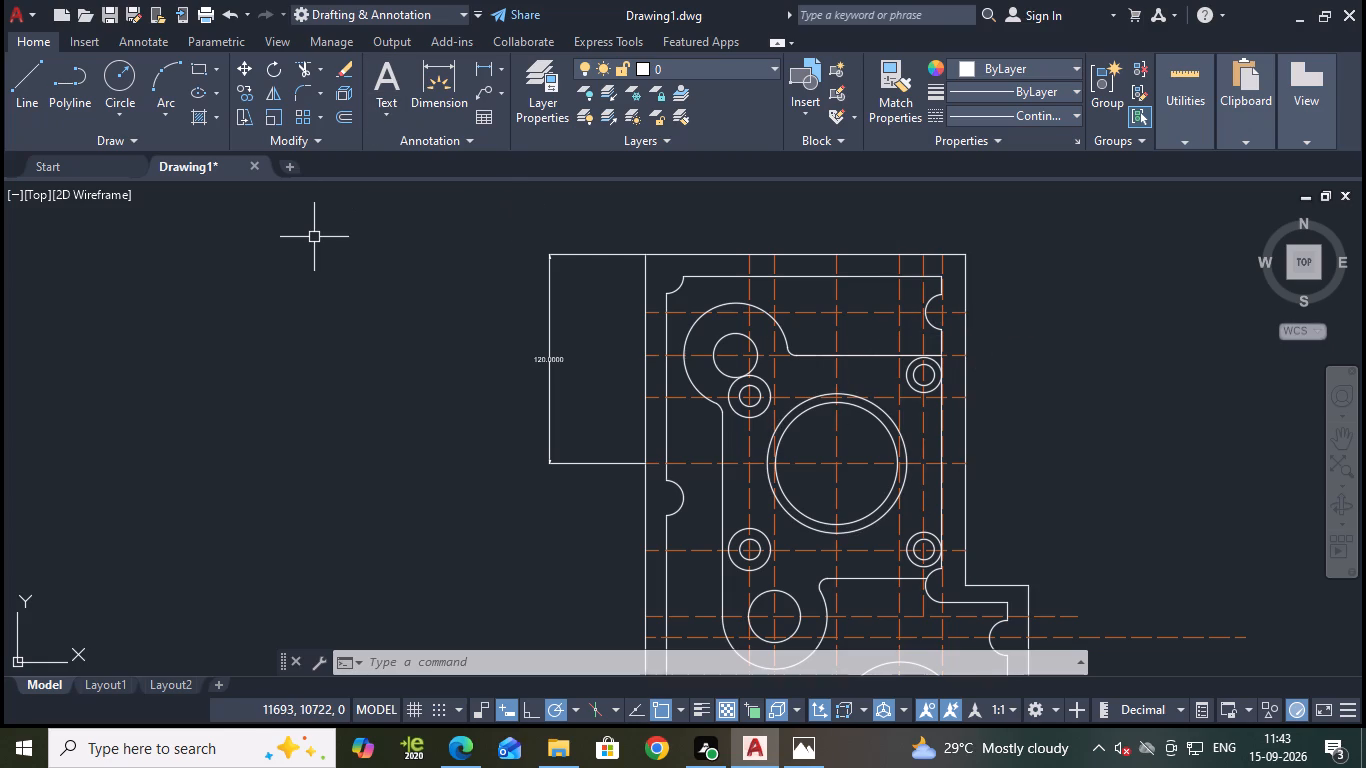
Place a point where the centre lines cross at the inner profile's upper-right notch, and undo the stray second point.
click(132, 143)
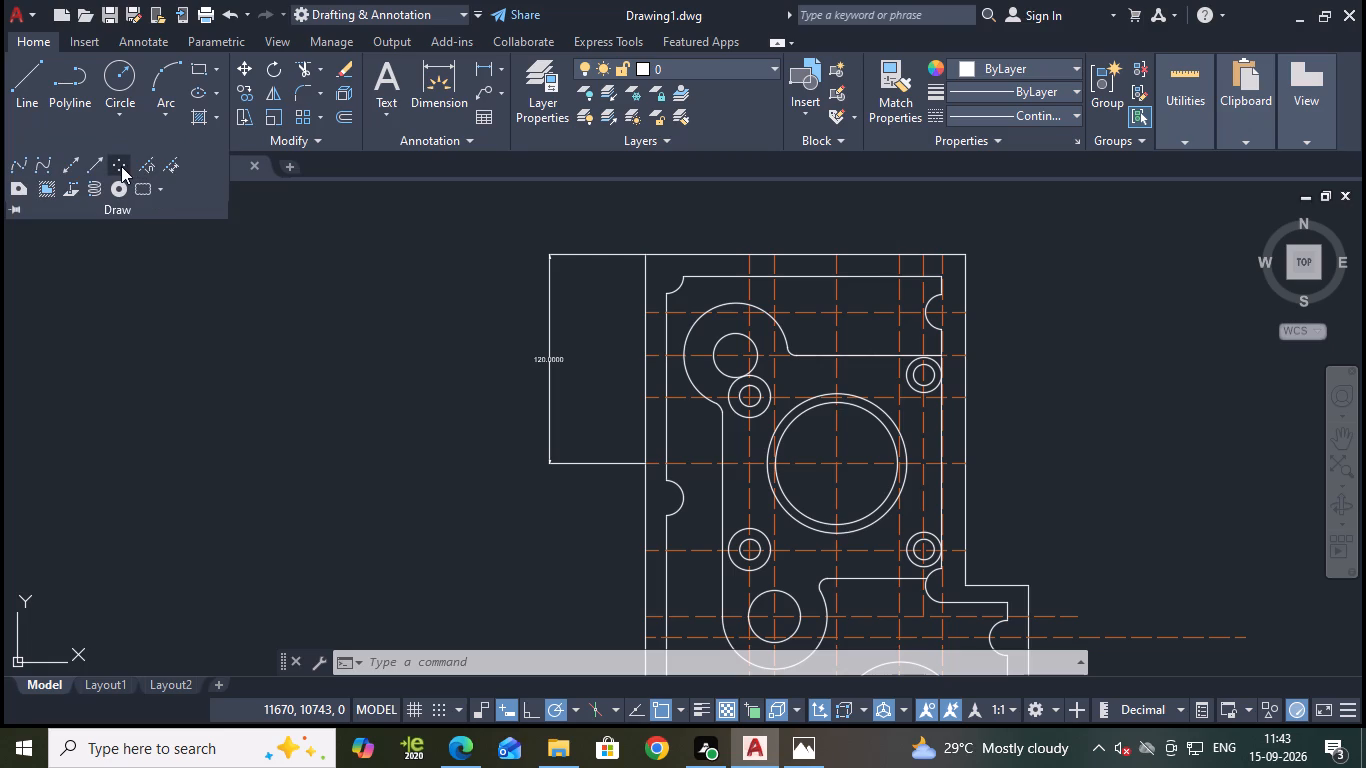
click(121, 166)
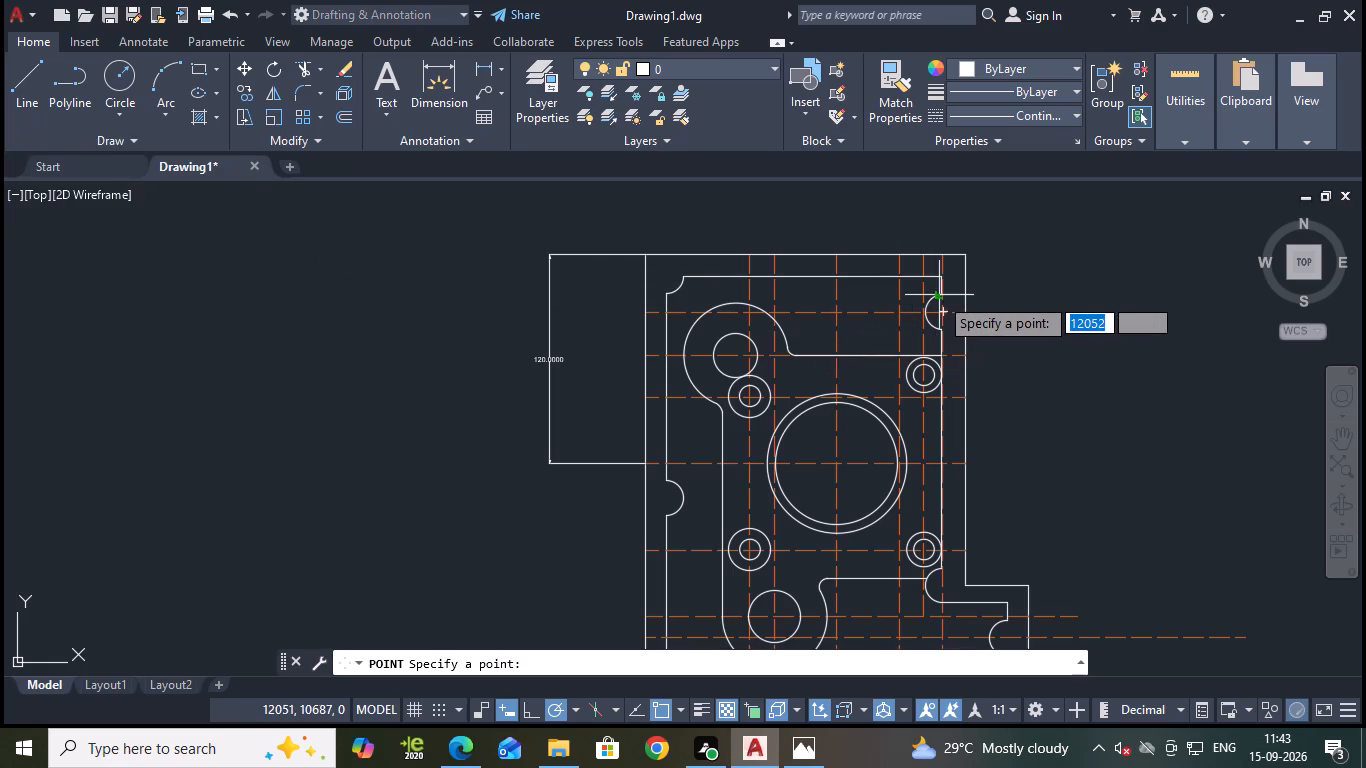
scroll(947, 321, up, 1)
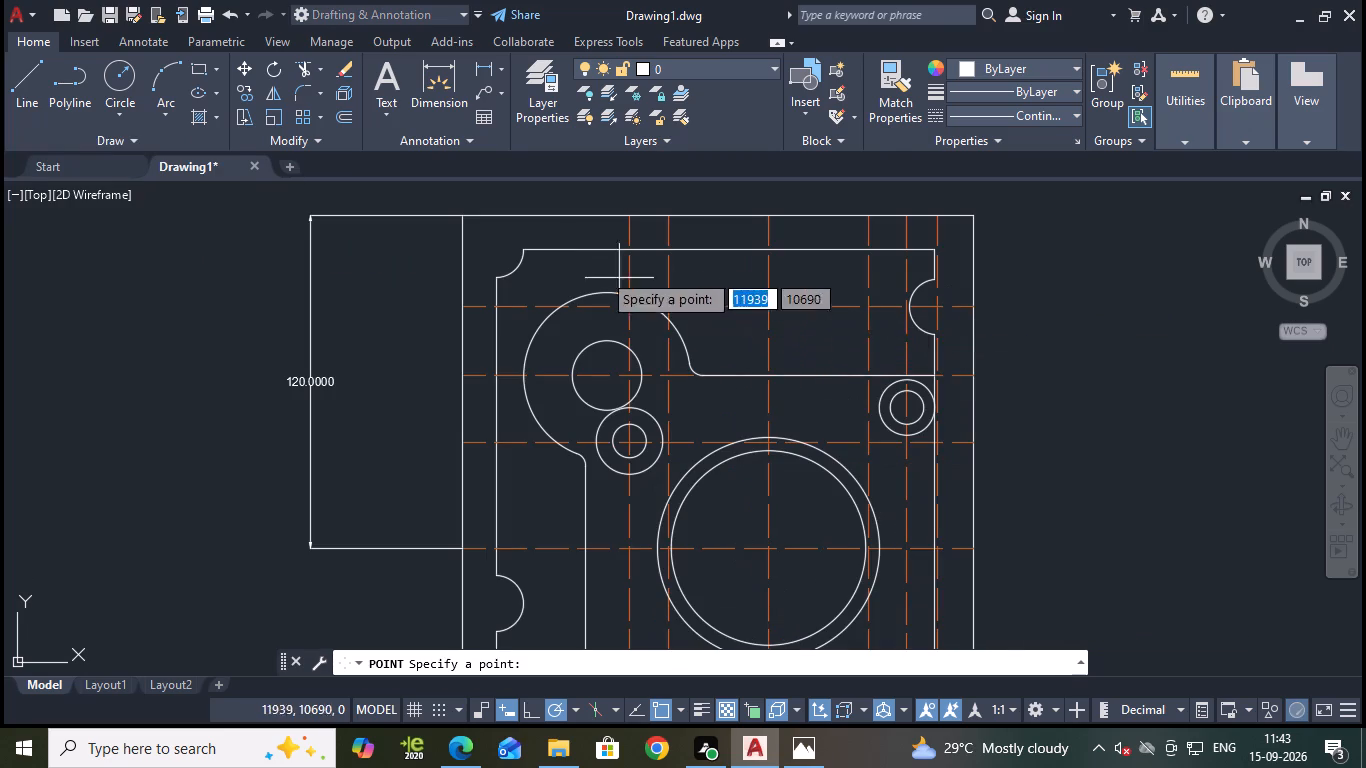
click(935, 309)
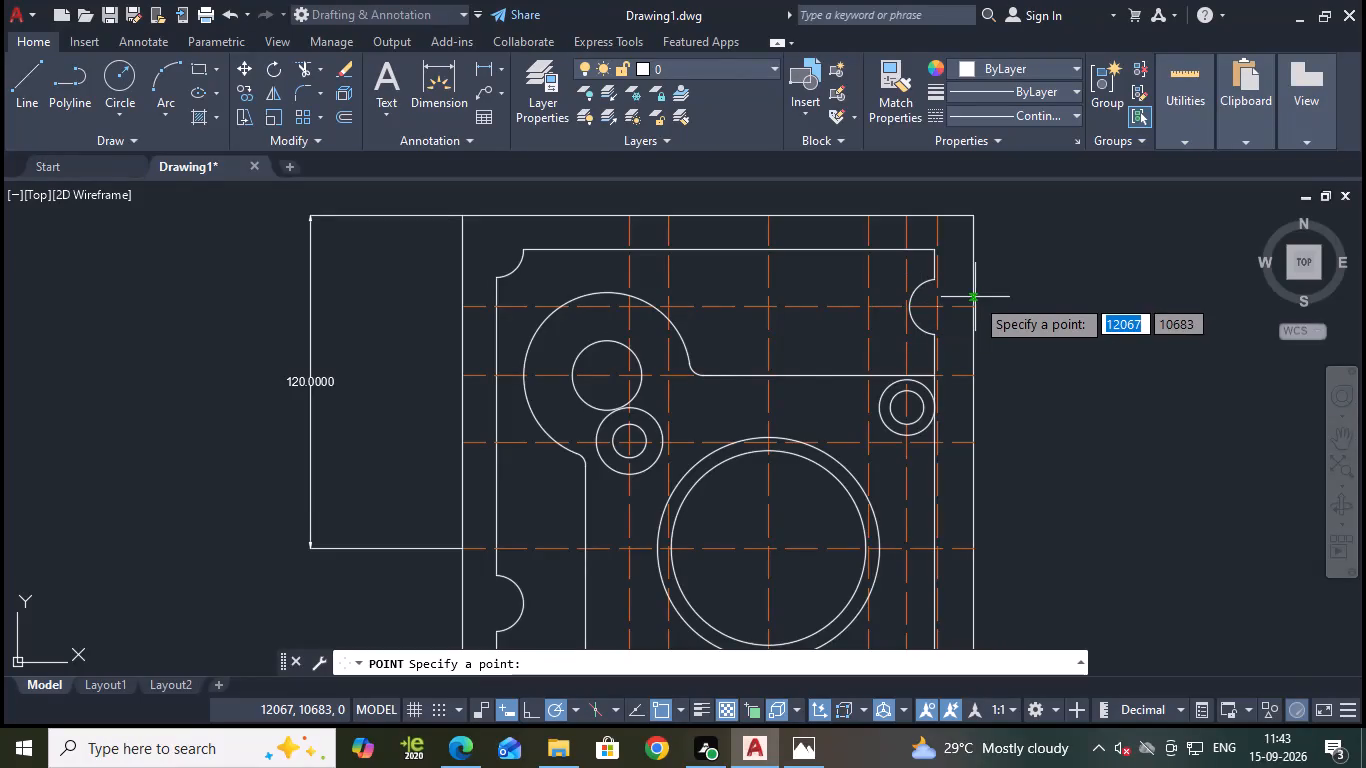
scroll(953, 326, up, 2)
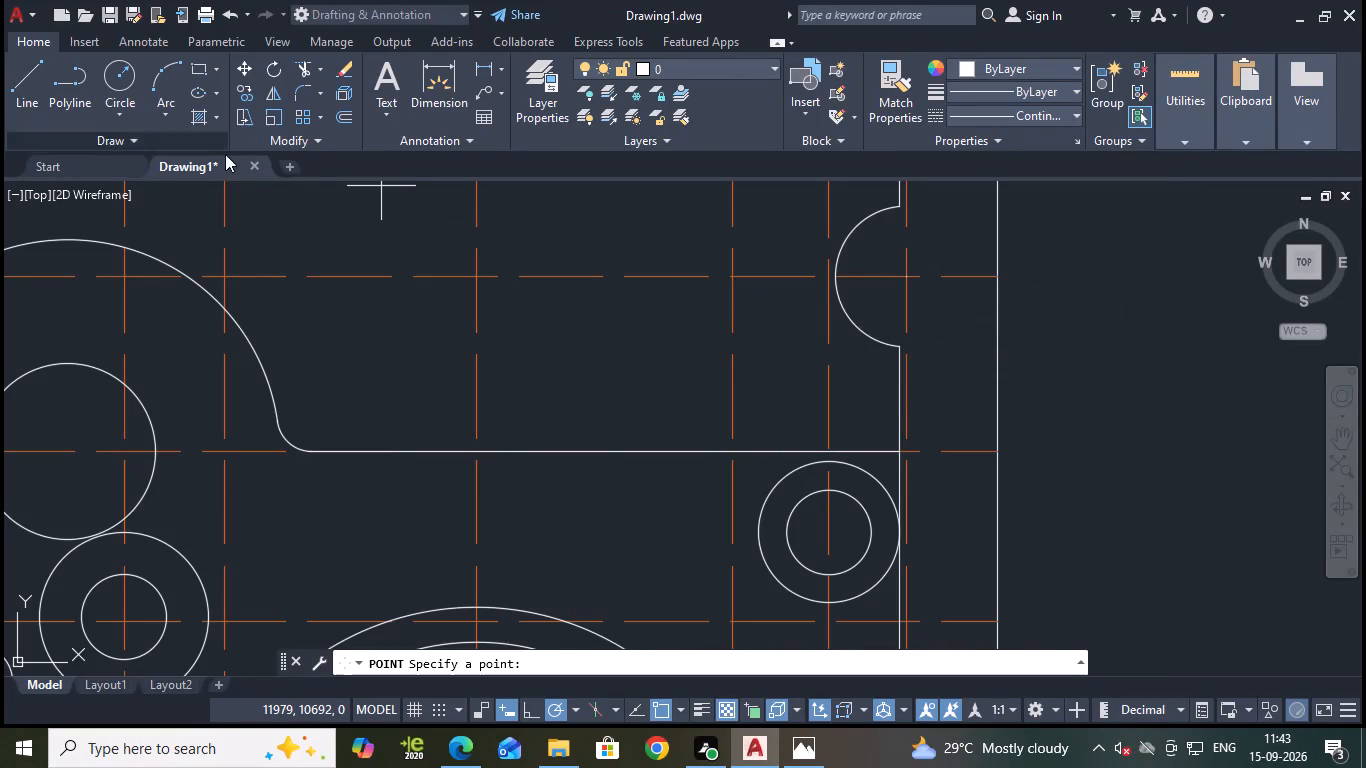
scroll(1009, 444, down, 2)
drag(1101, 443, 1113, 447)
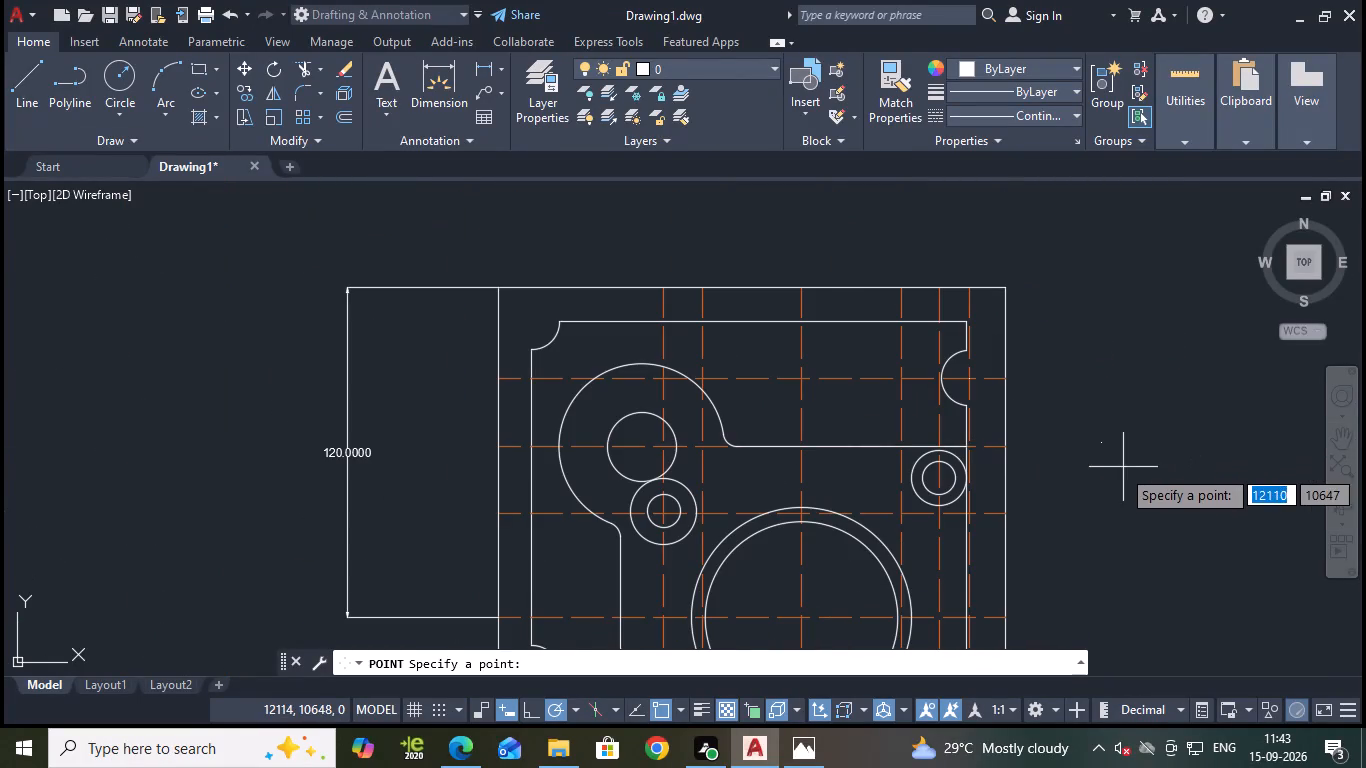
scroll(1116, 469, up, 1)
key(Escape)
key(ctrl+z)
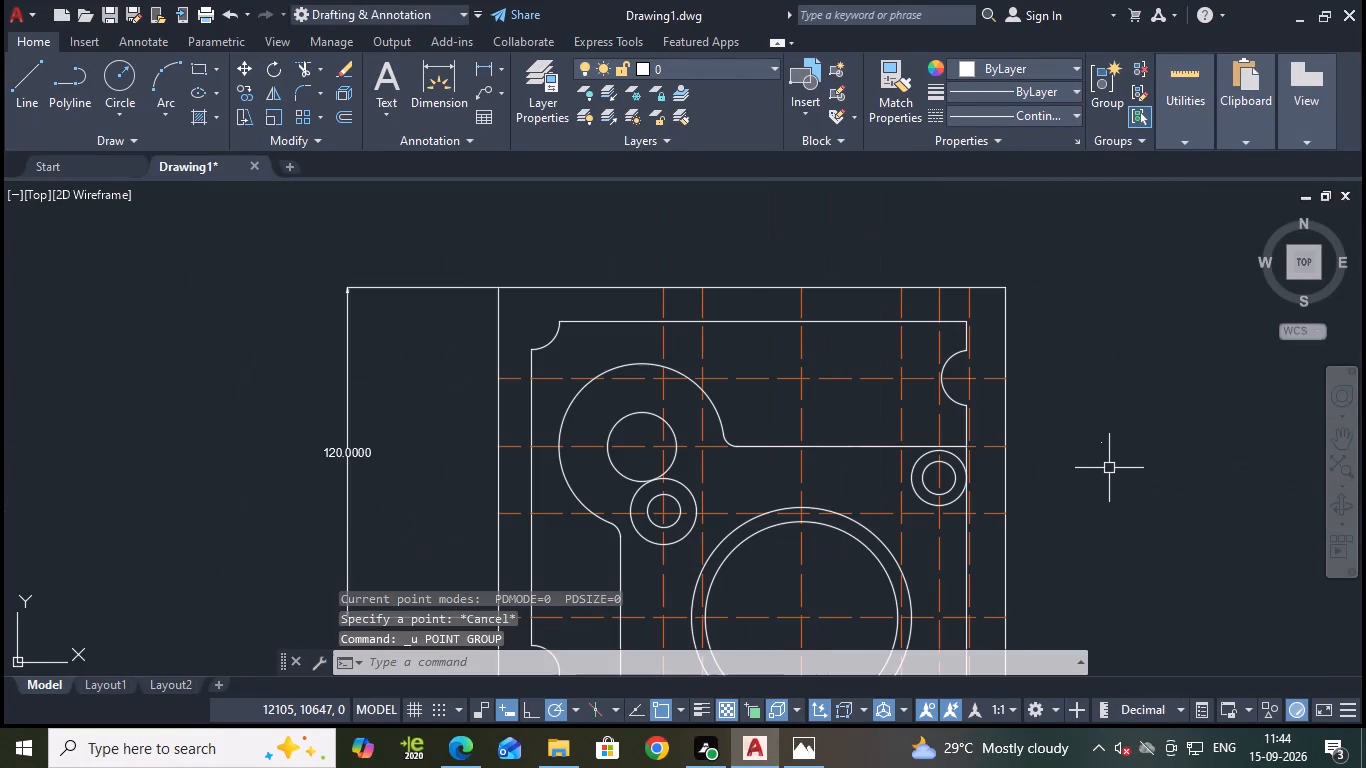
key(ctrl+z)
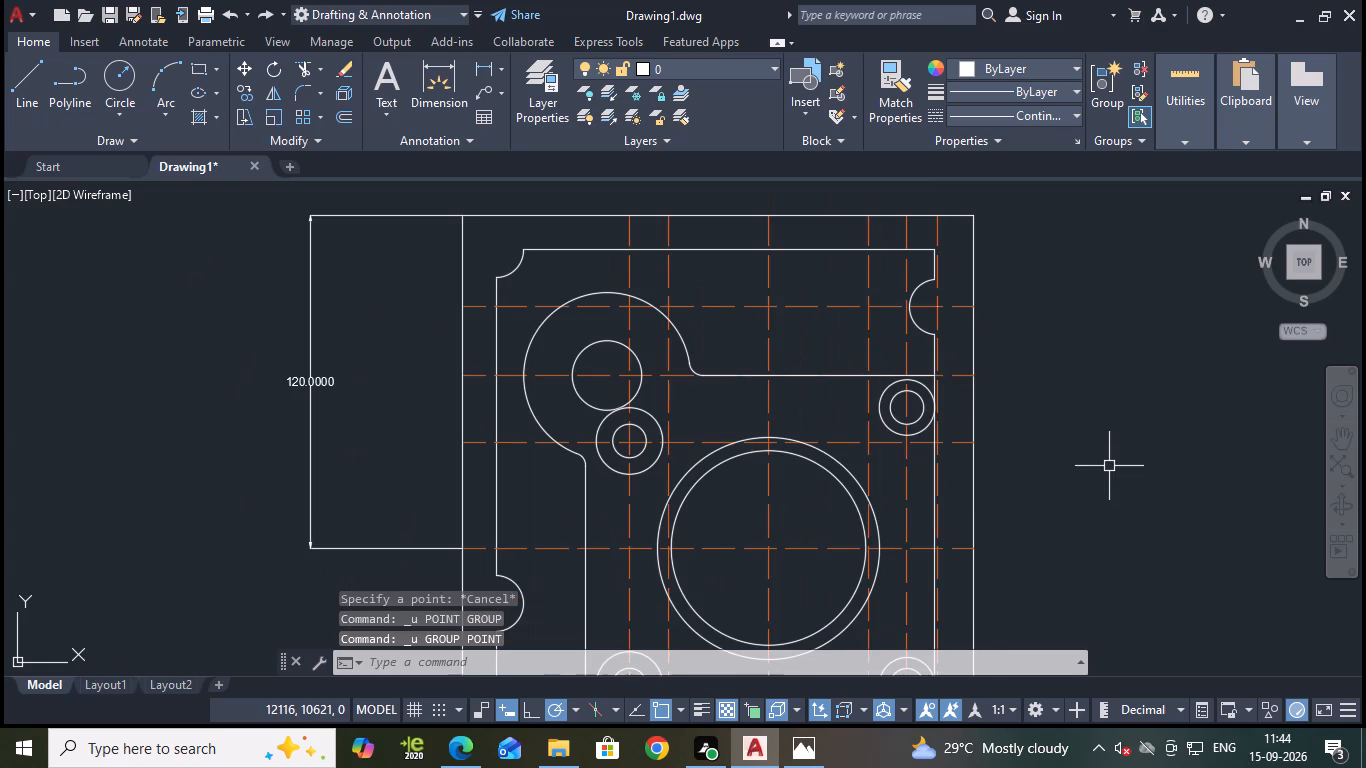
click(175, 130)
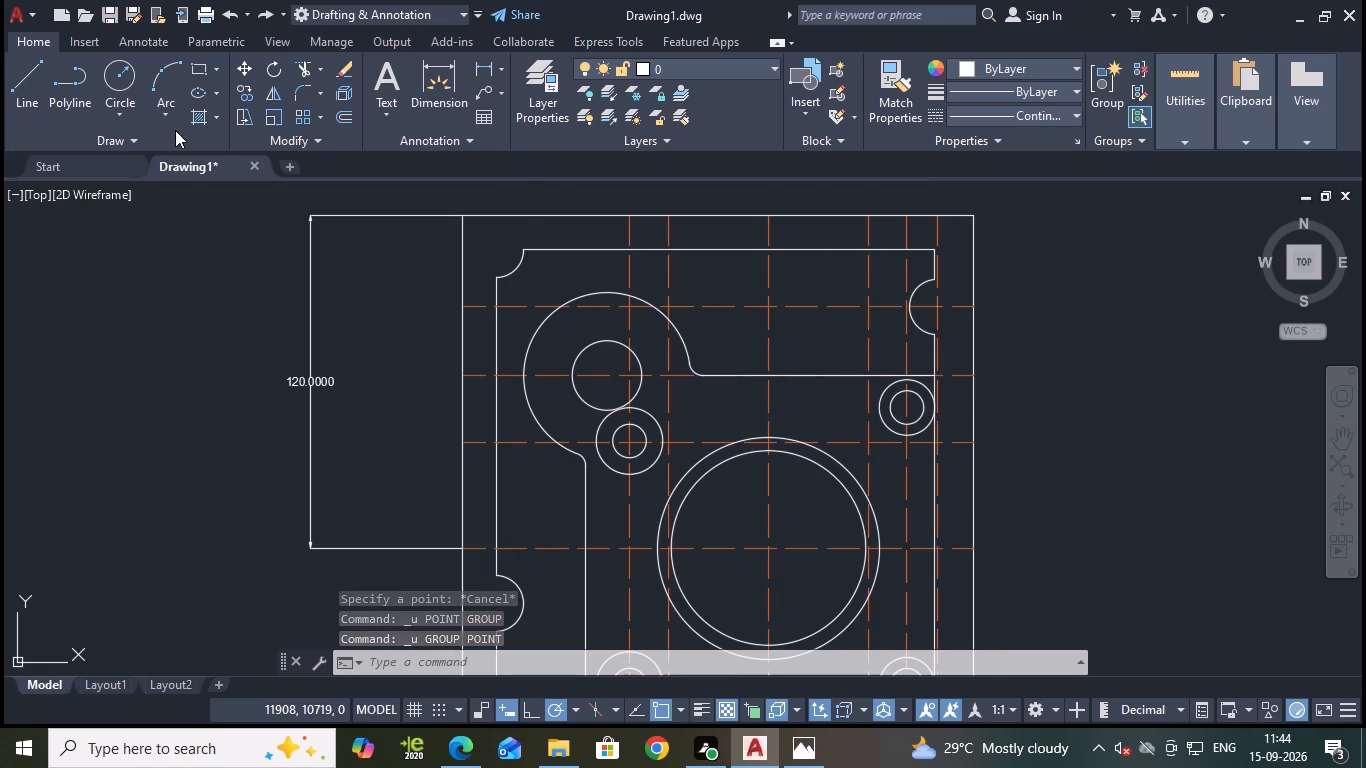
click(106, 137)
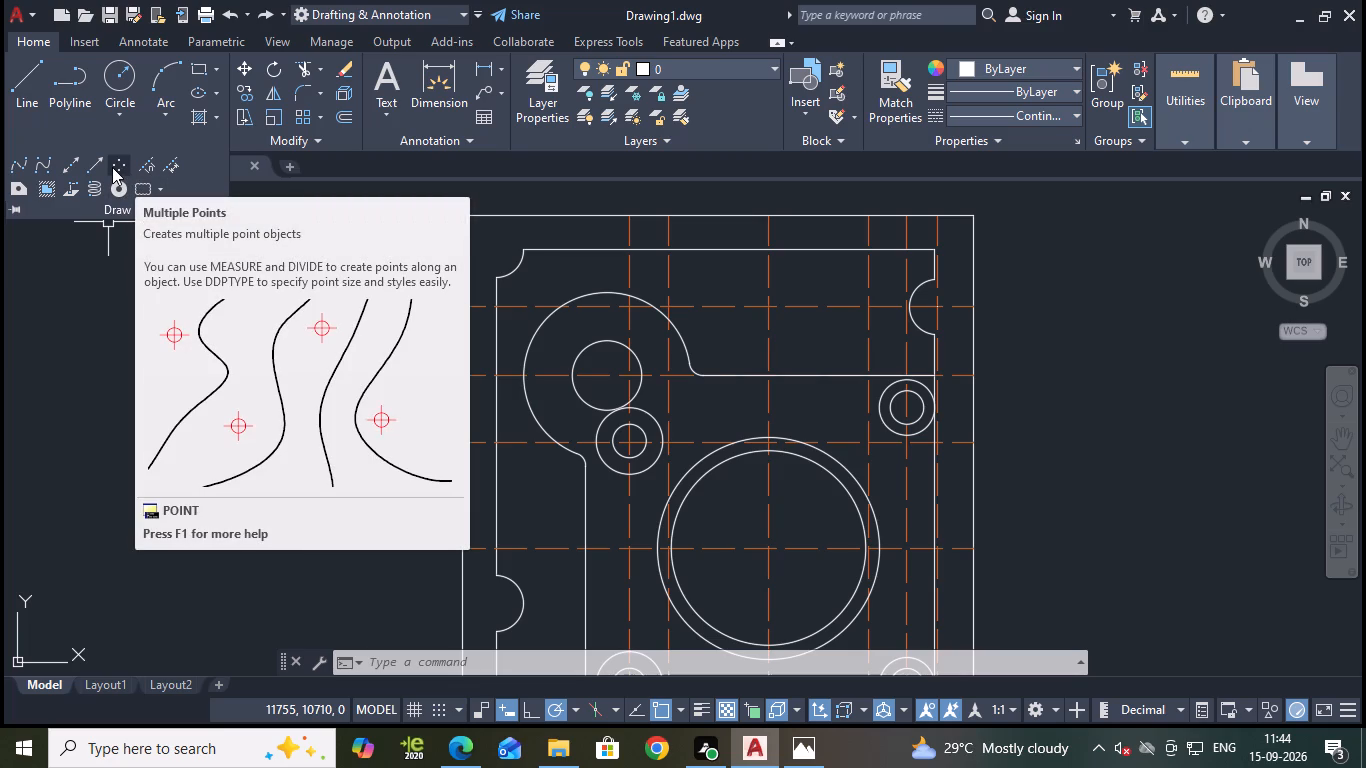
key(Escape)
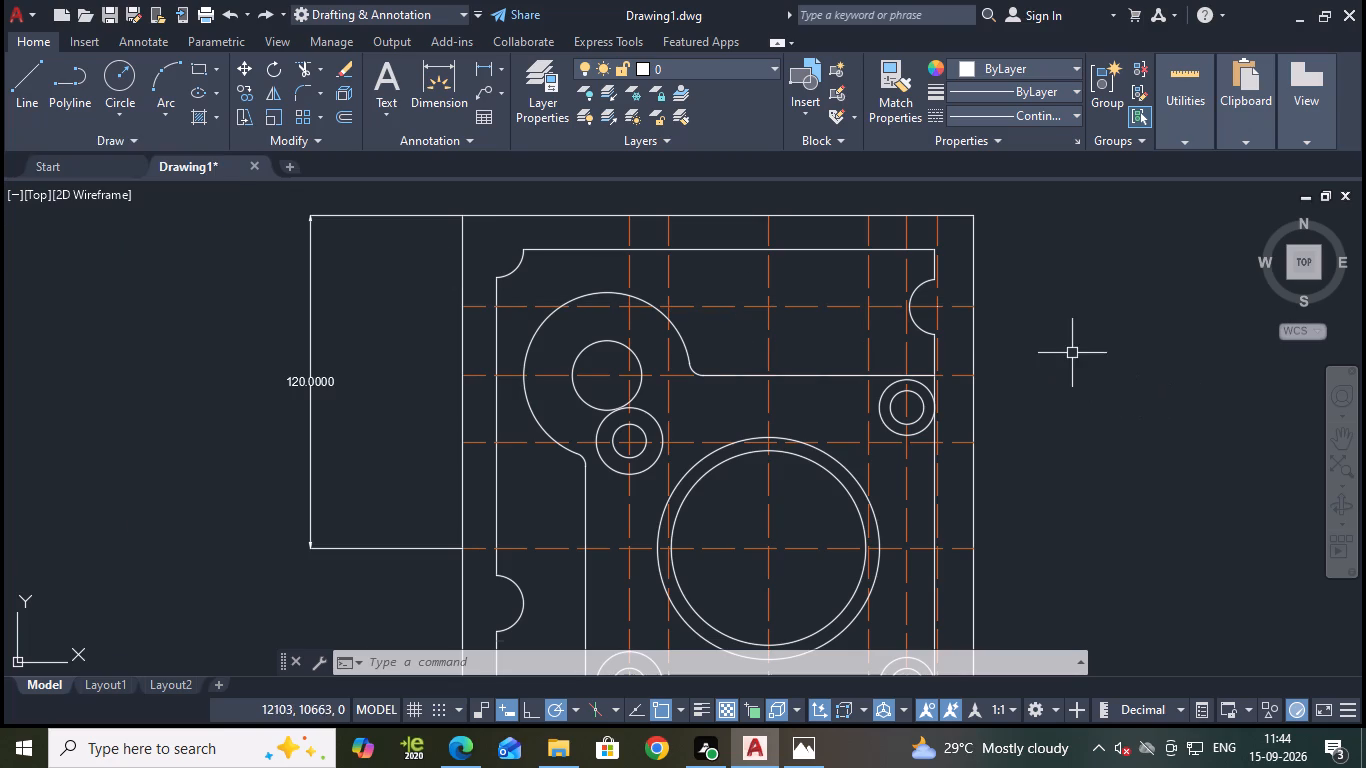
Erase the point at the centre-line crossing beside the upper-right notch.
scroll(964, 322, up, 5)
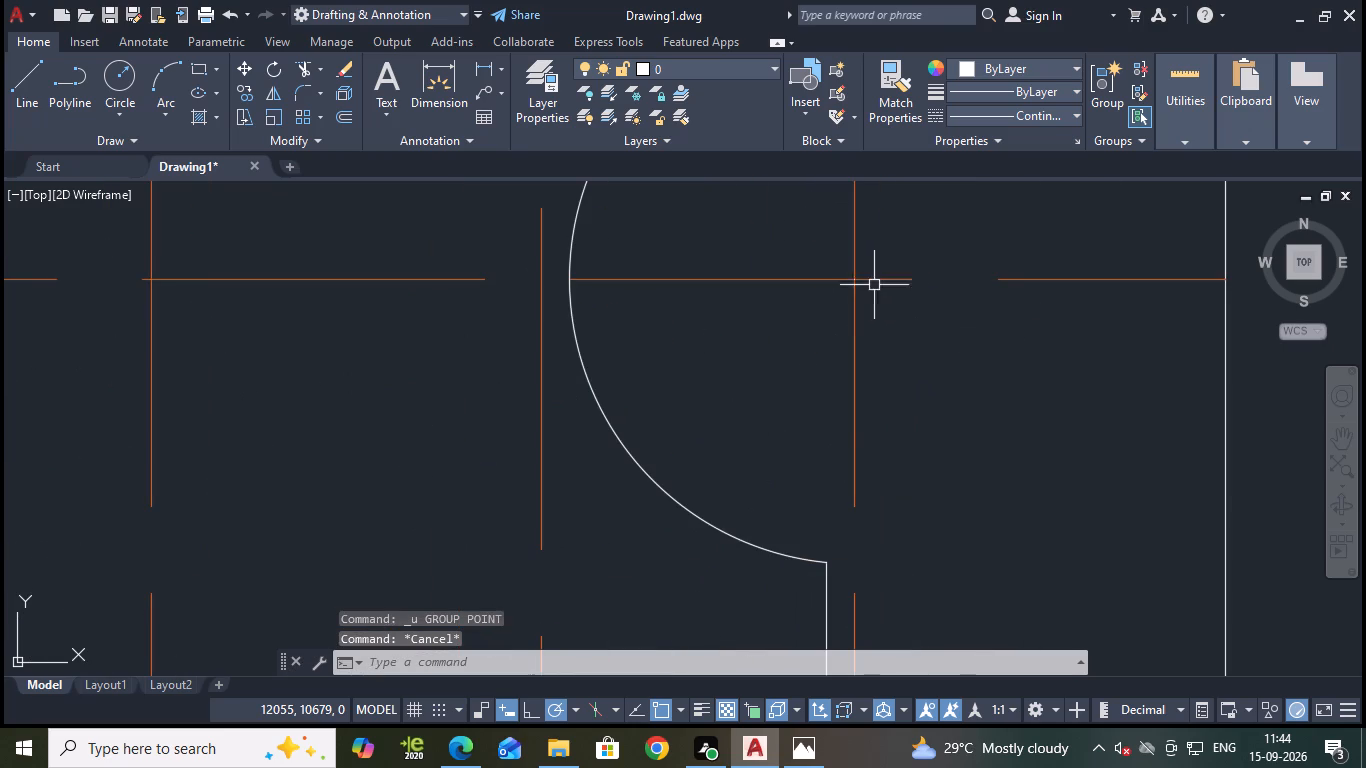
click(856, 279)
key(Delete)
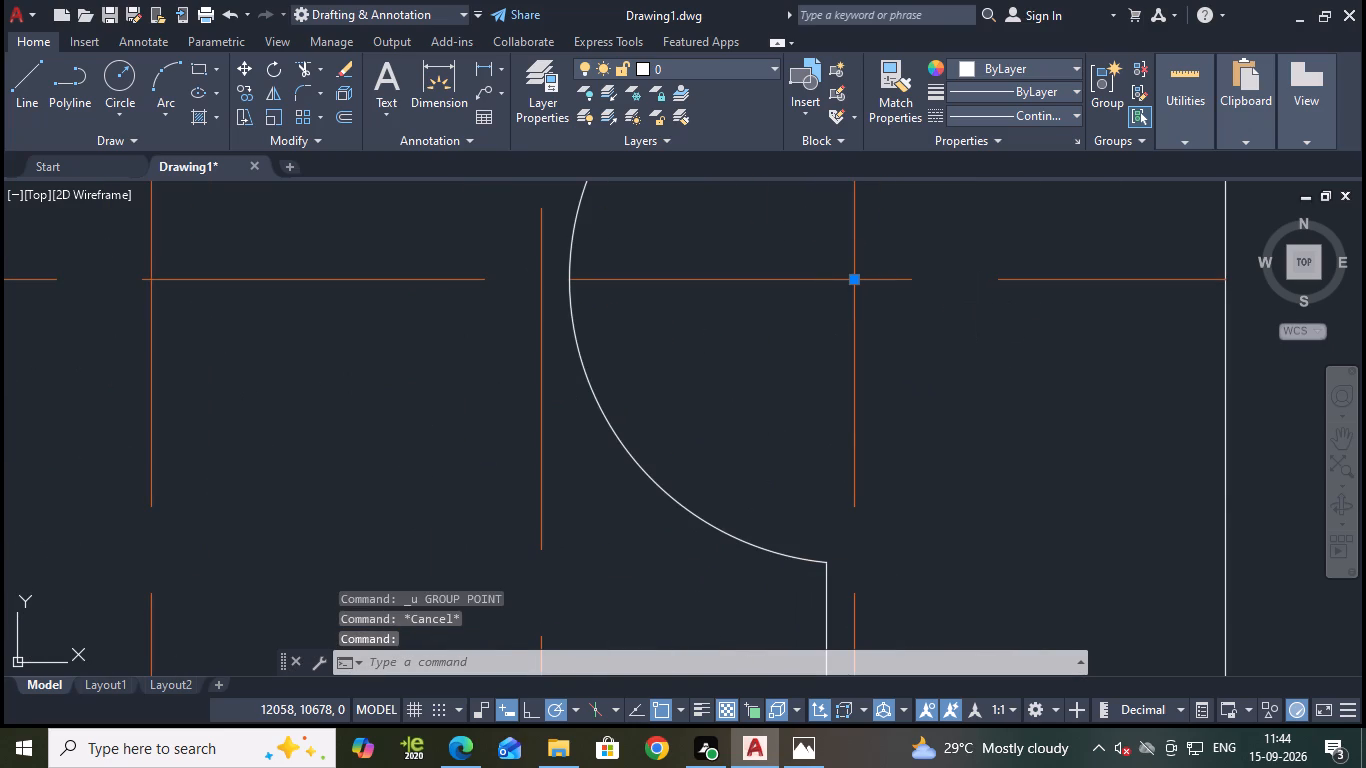
Save the drawing.
scroll(979, 317, down, 5)
middle_drag(1104, 371, 1103, 367)
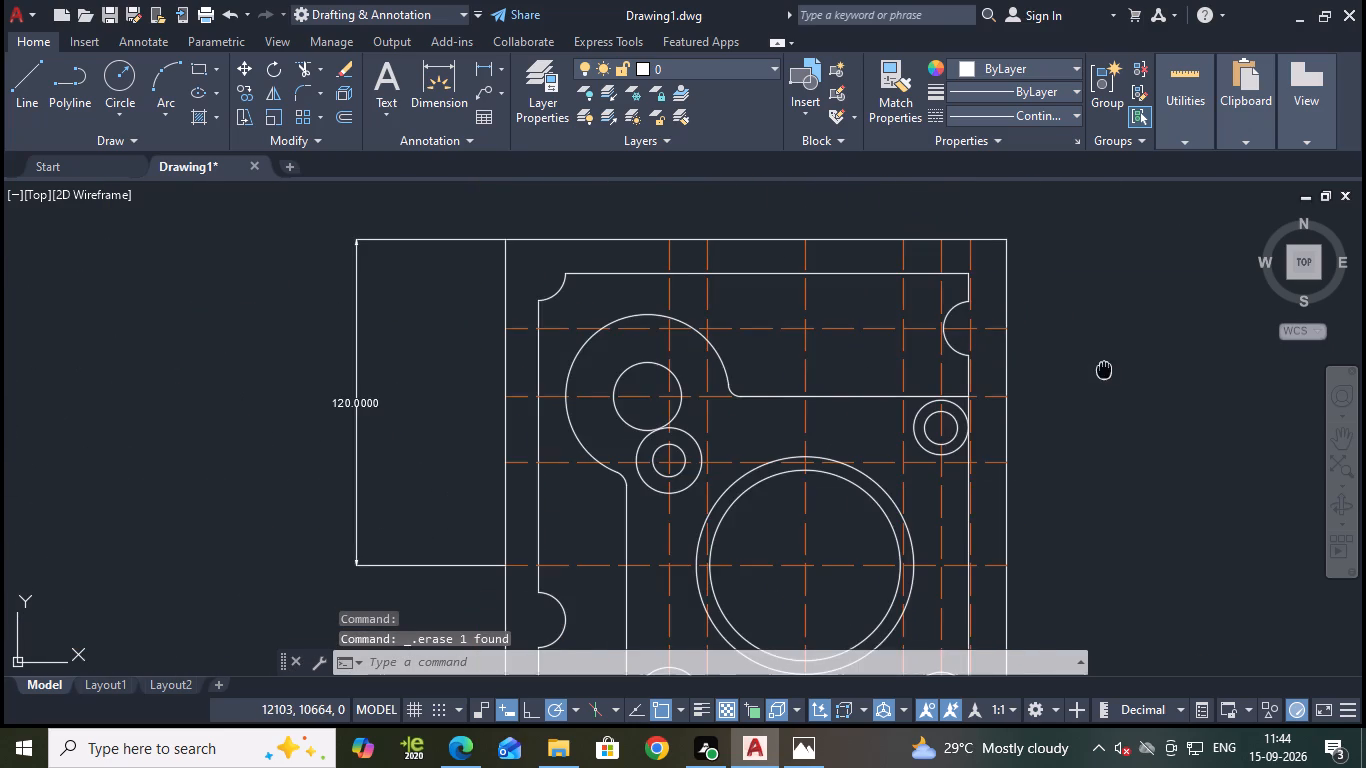
middle_drag(1103, 367, 1173, 200)
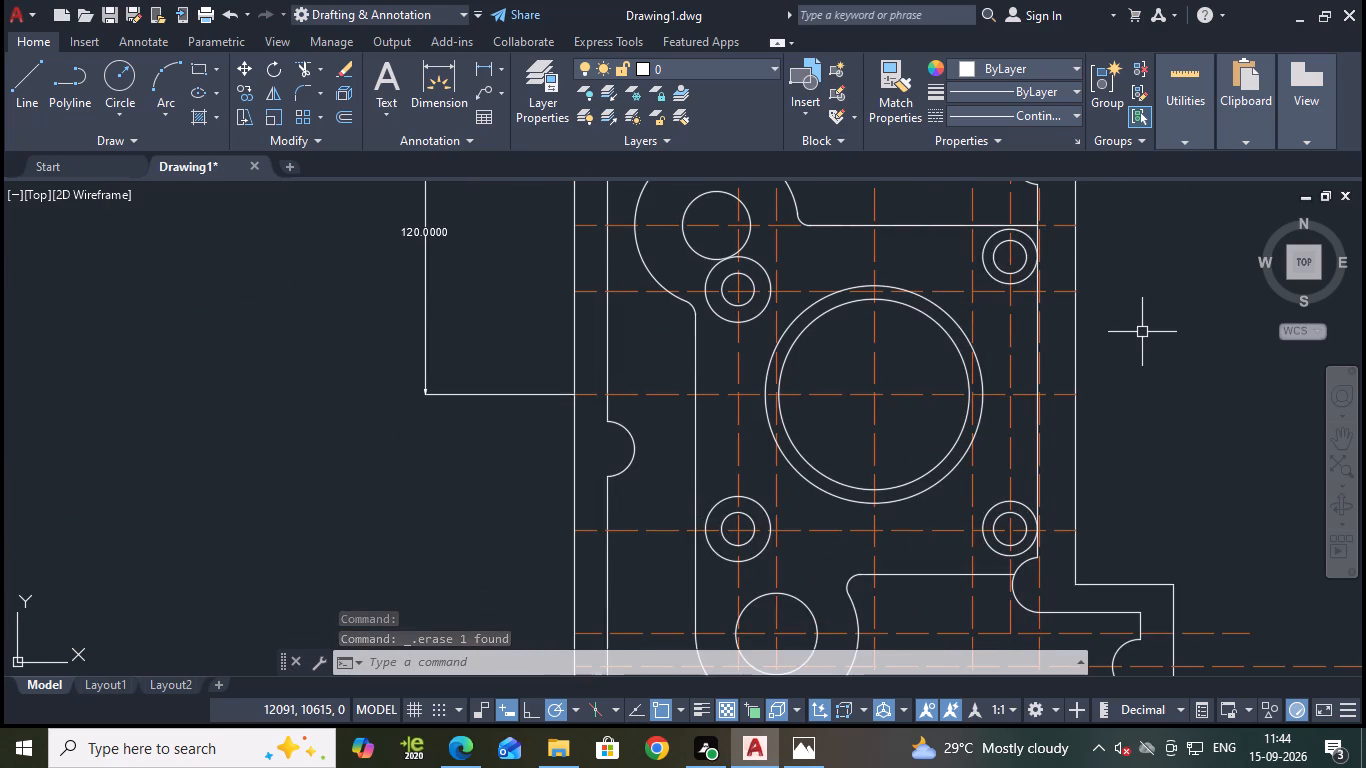
middle_drag(1133, 326, 1142, 404)
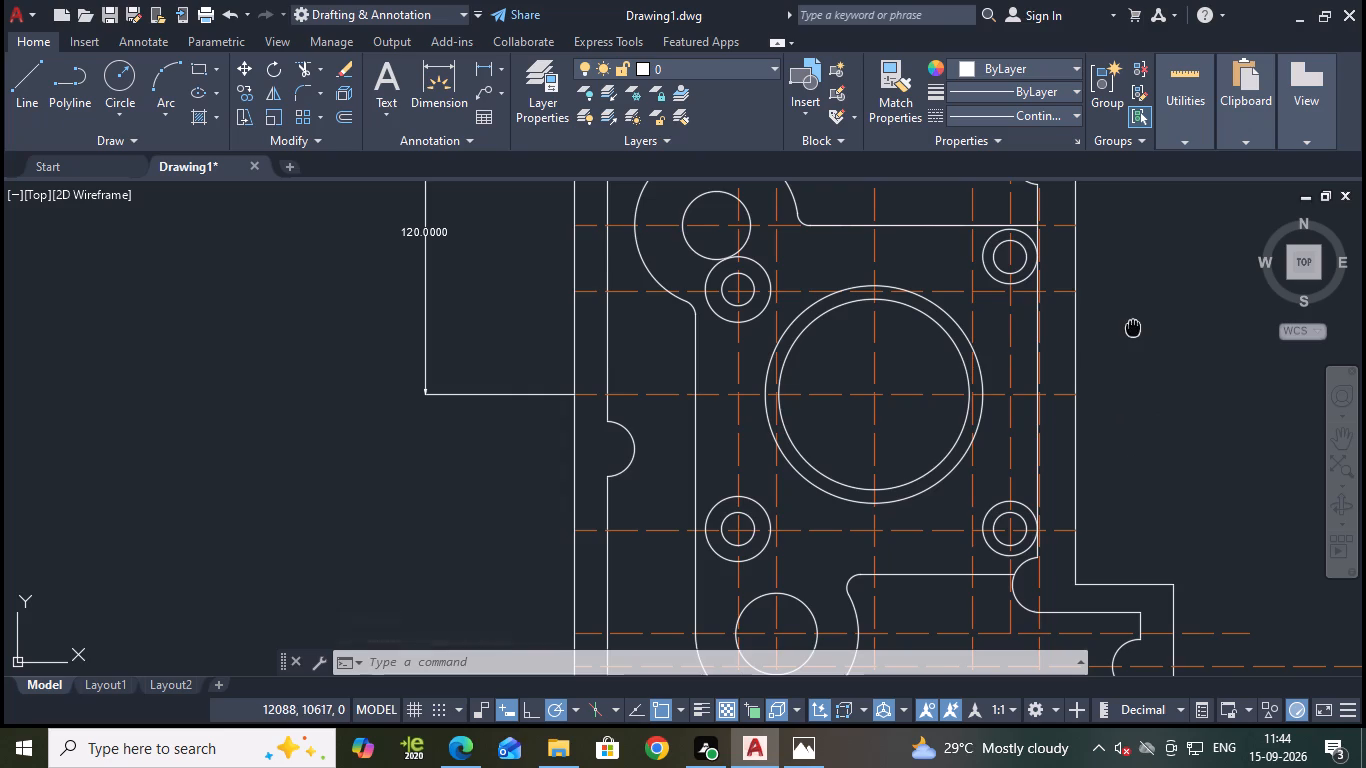
middle_drag(1142, 404, 1143, 476)
key(ctrl+s)
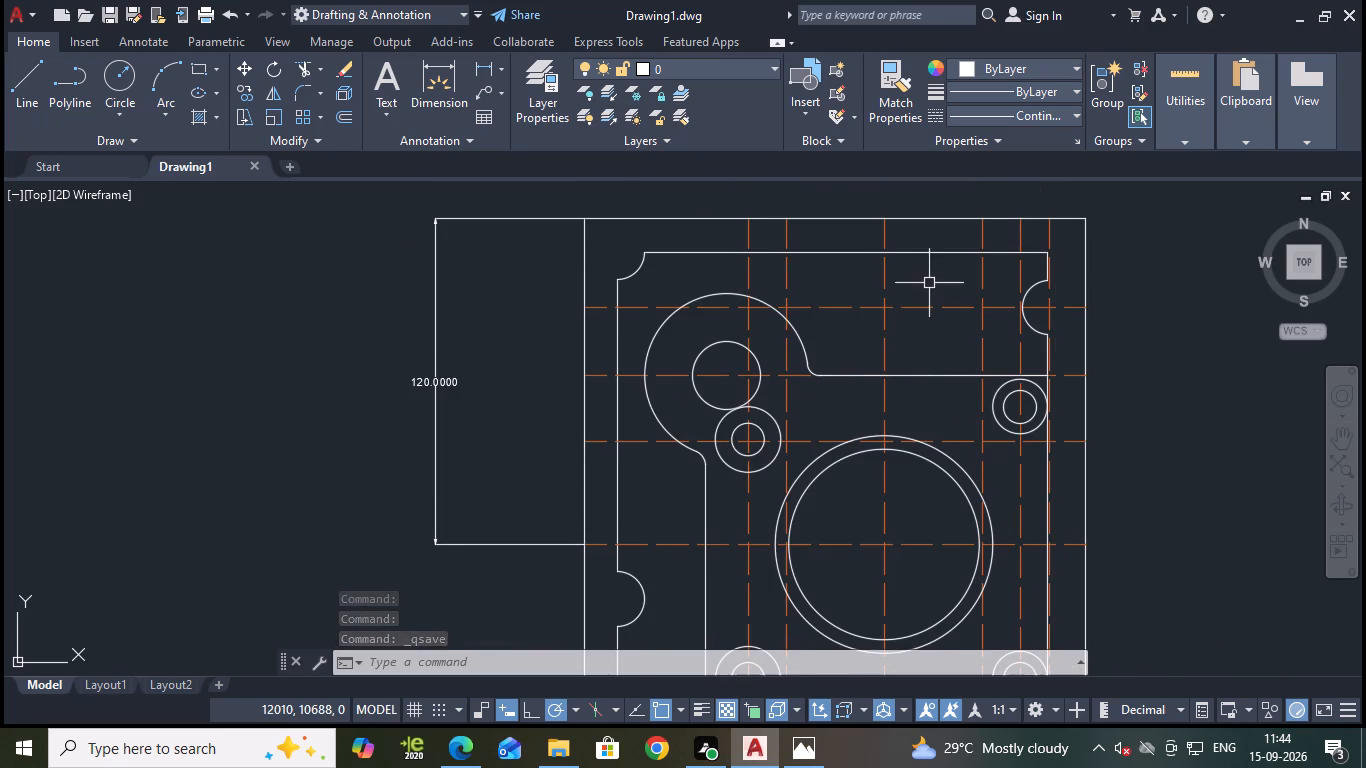
Offset the large circles' vertical centre line 18.5 mm to the left using the Through option.
middle_drag(938, 301, 947, 328)
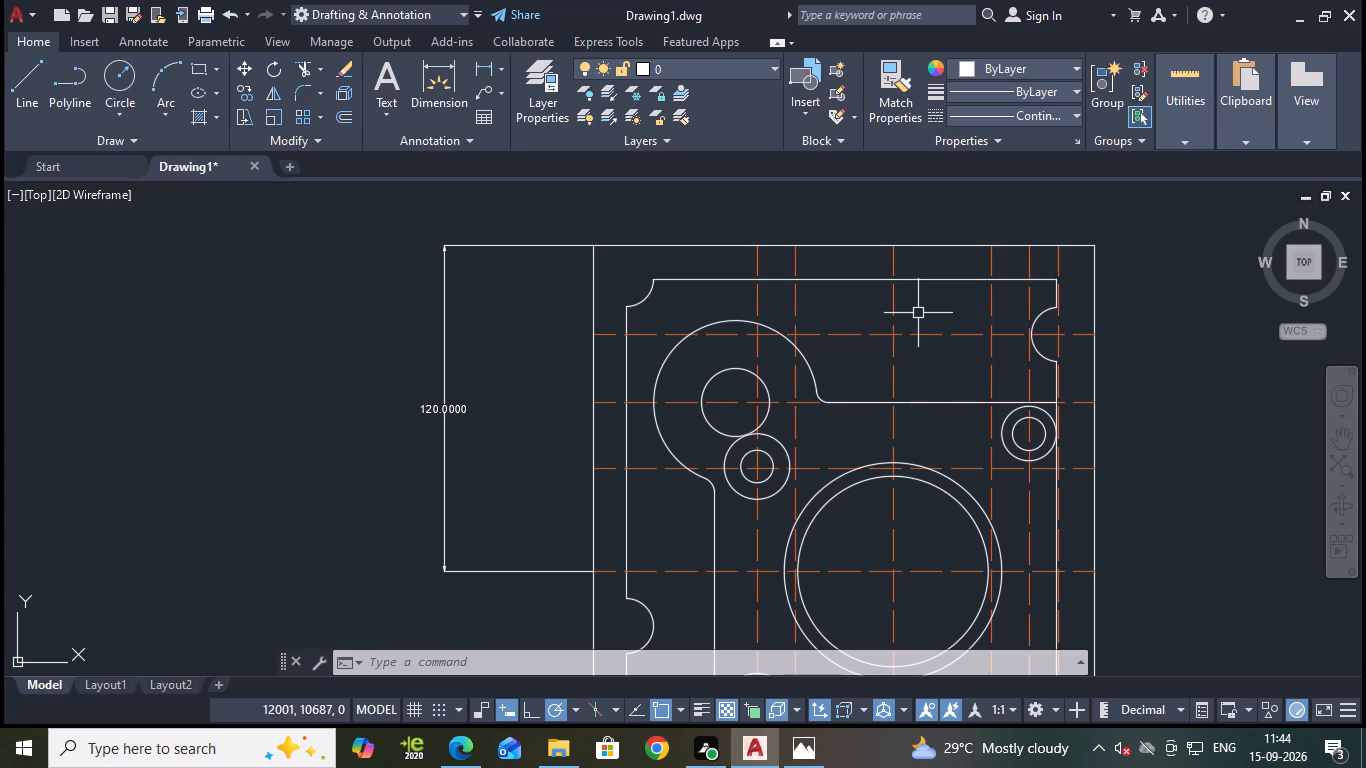
key(Escape)
scroll(921, 325, down, 1)
scroll(926, 331, up, 1)
key(Escape)
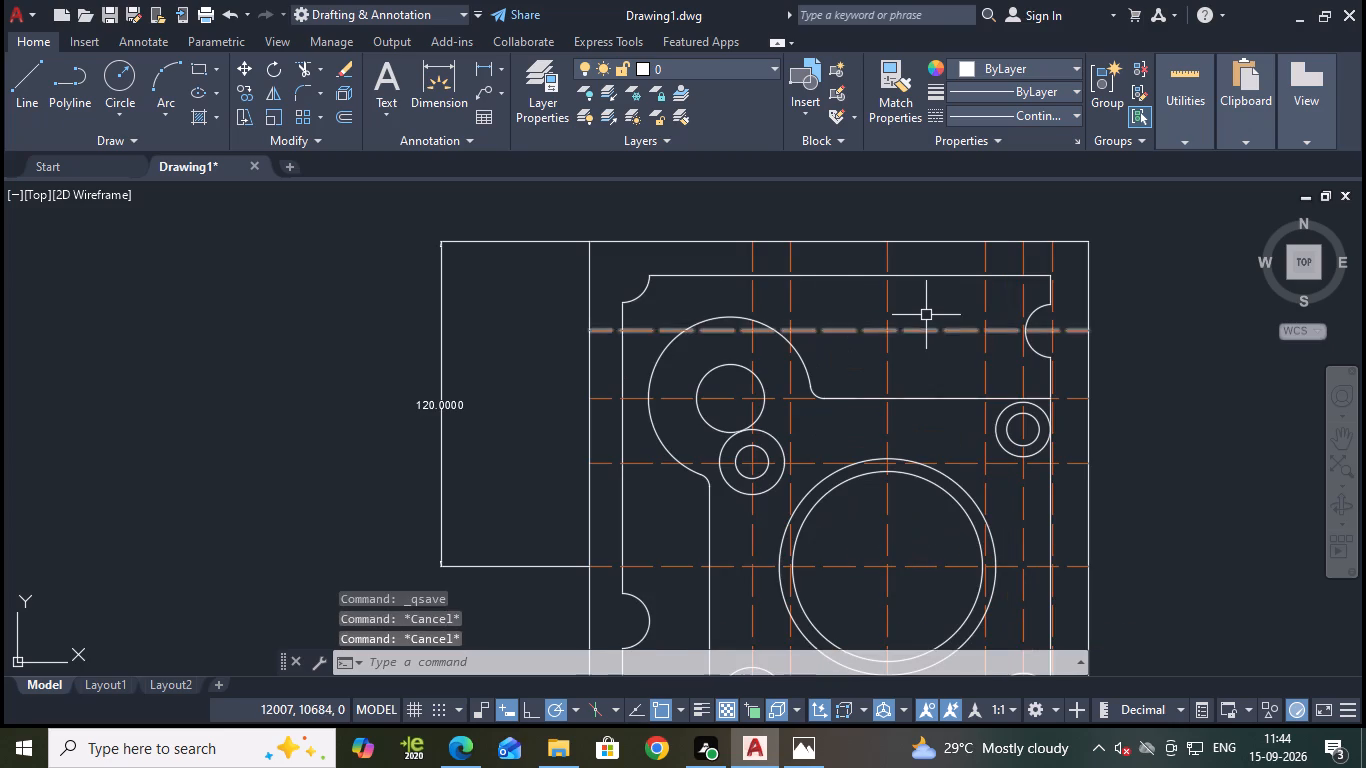
key(o)
key(Return)
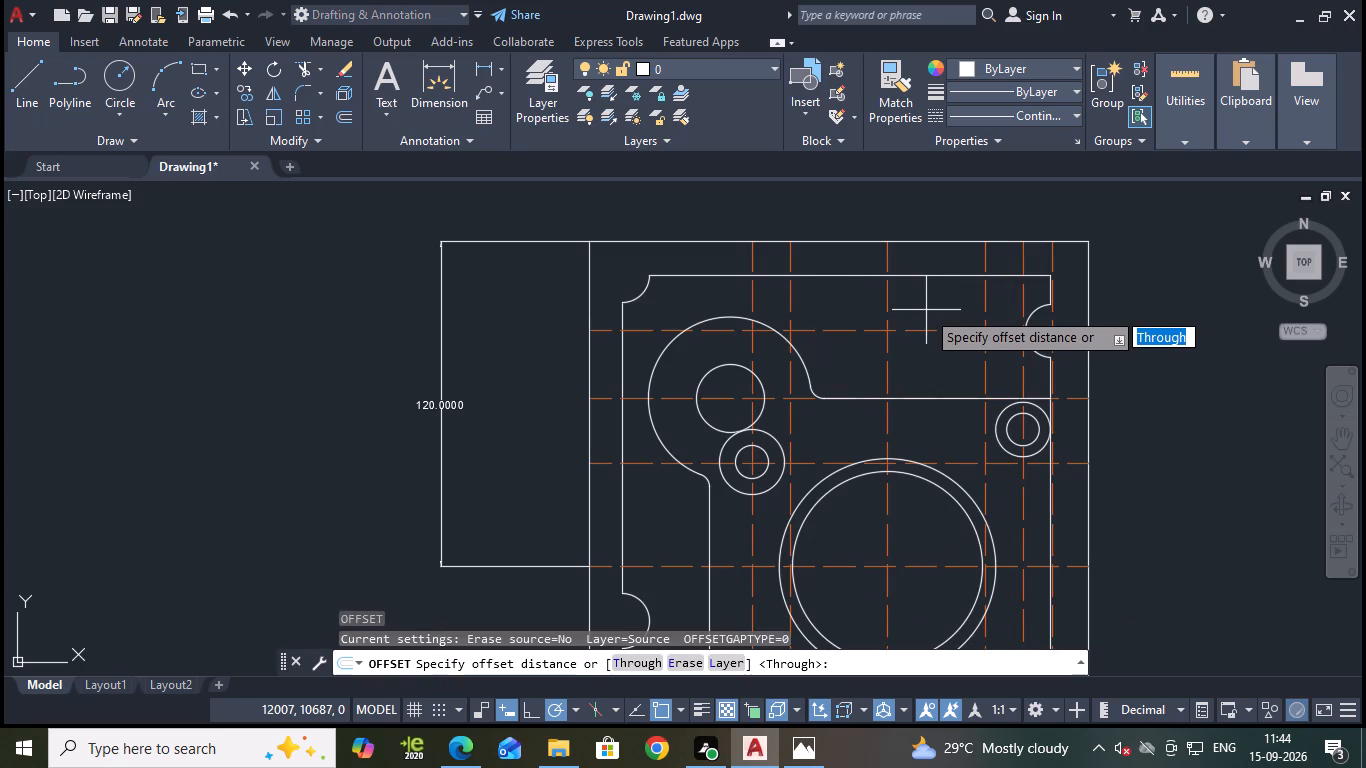
key(Return)
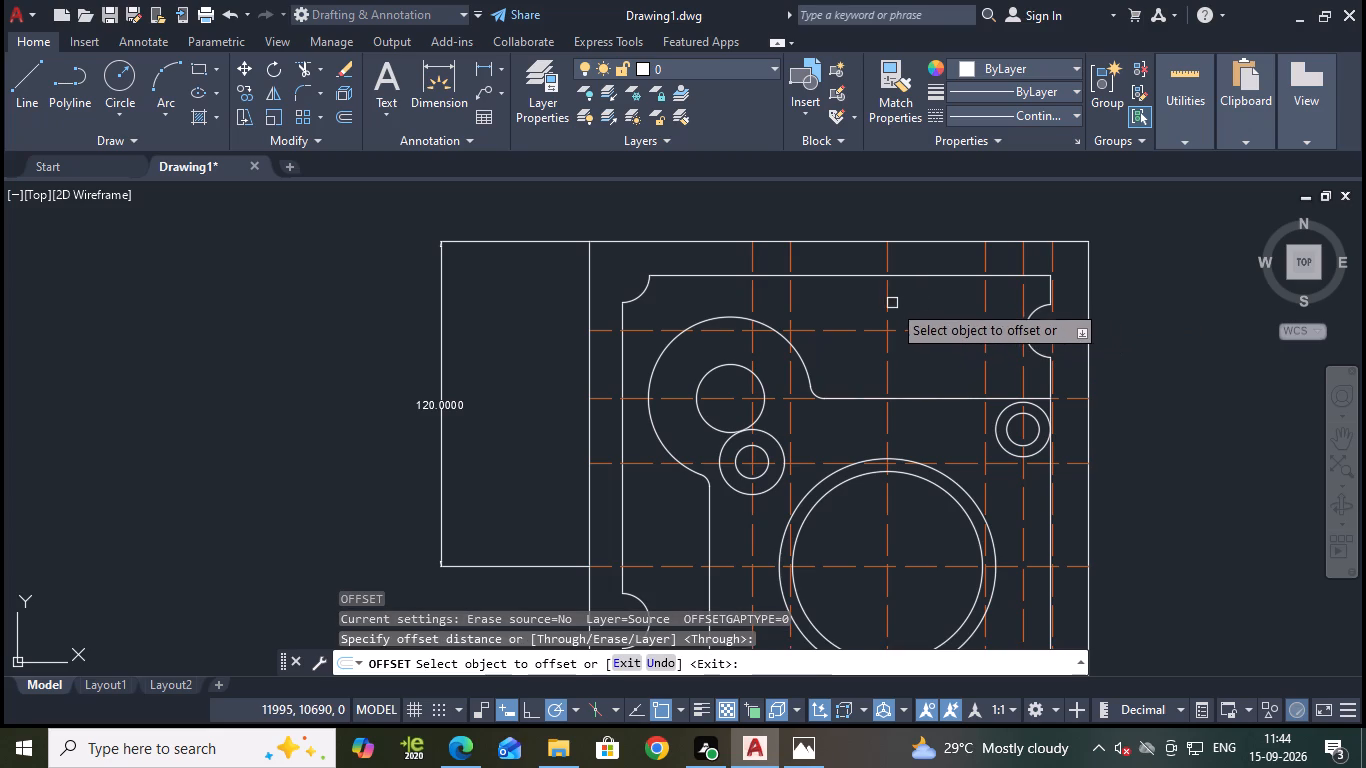
click(890, 305)
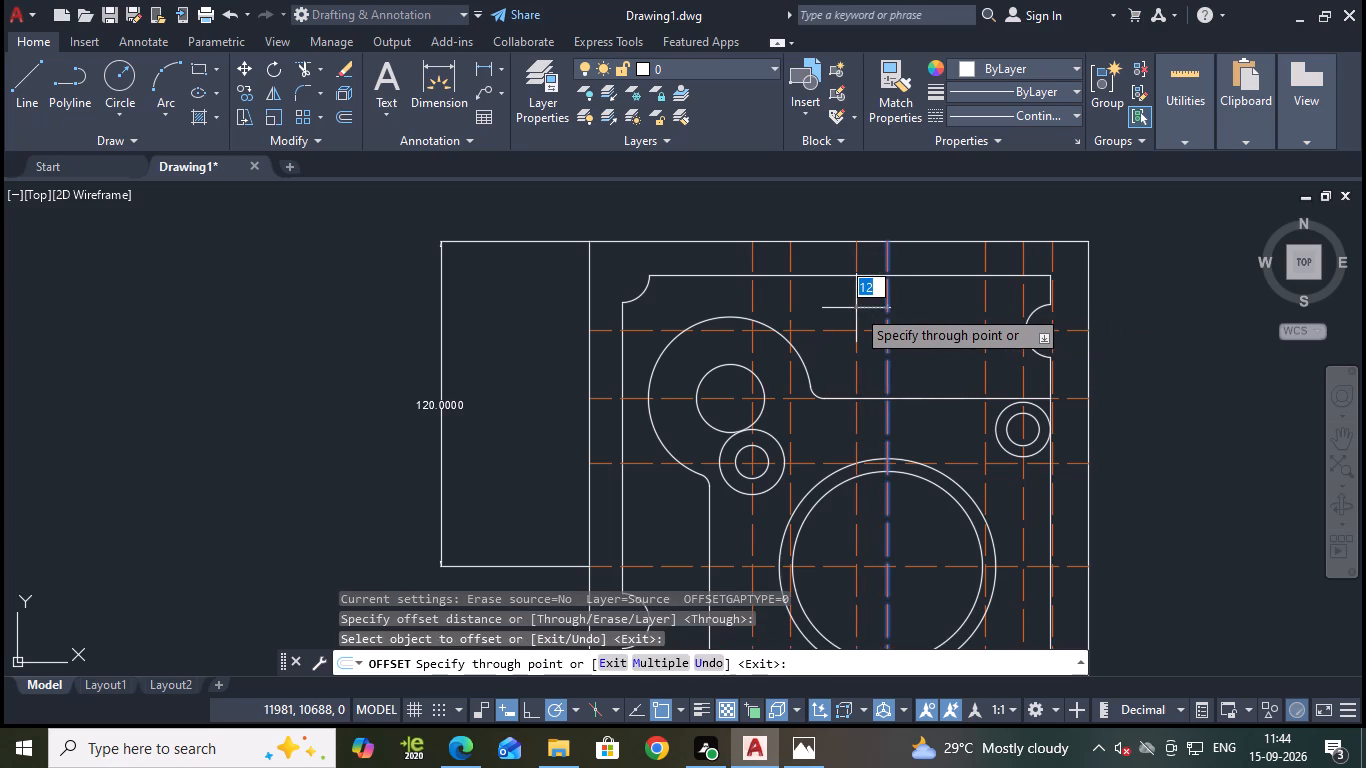
text(18.5)
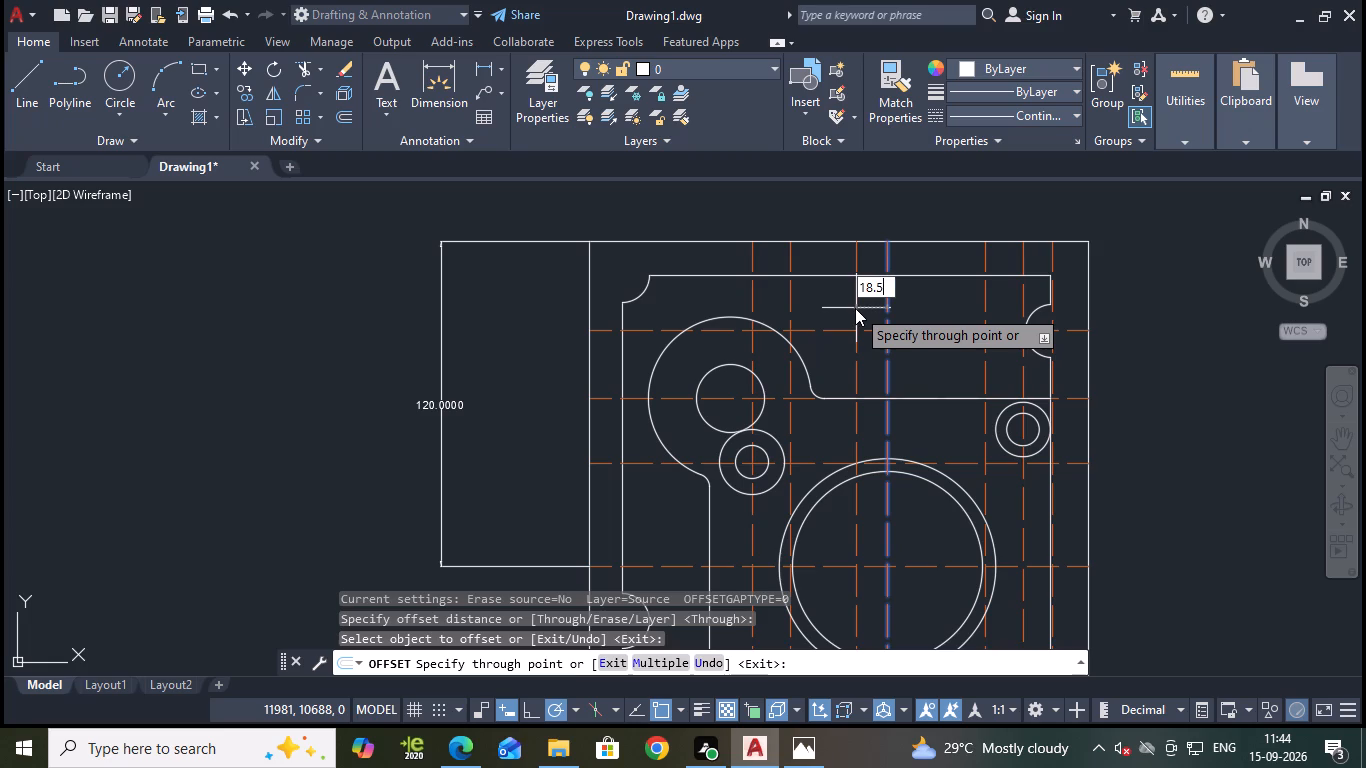
key(Return)
key(Escape)
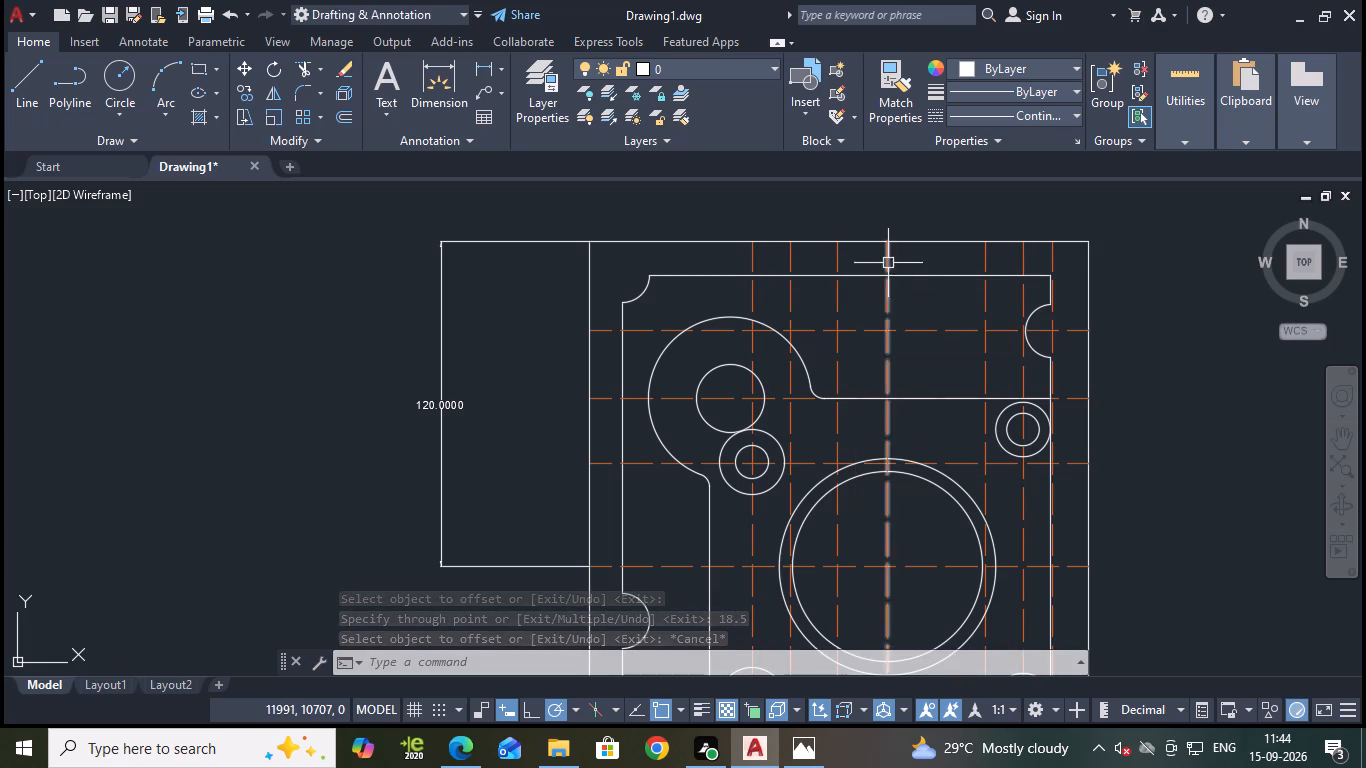
Draw a circle of radius 12.5 mm centred where the large circles' vertical centre line crosses the inner profile's top edge.
scroll(863, 285, up, 1)
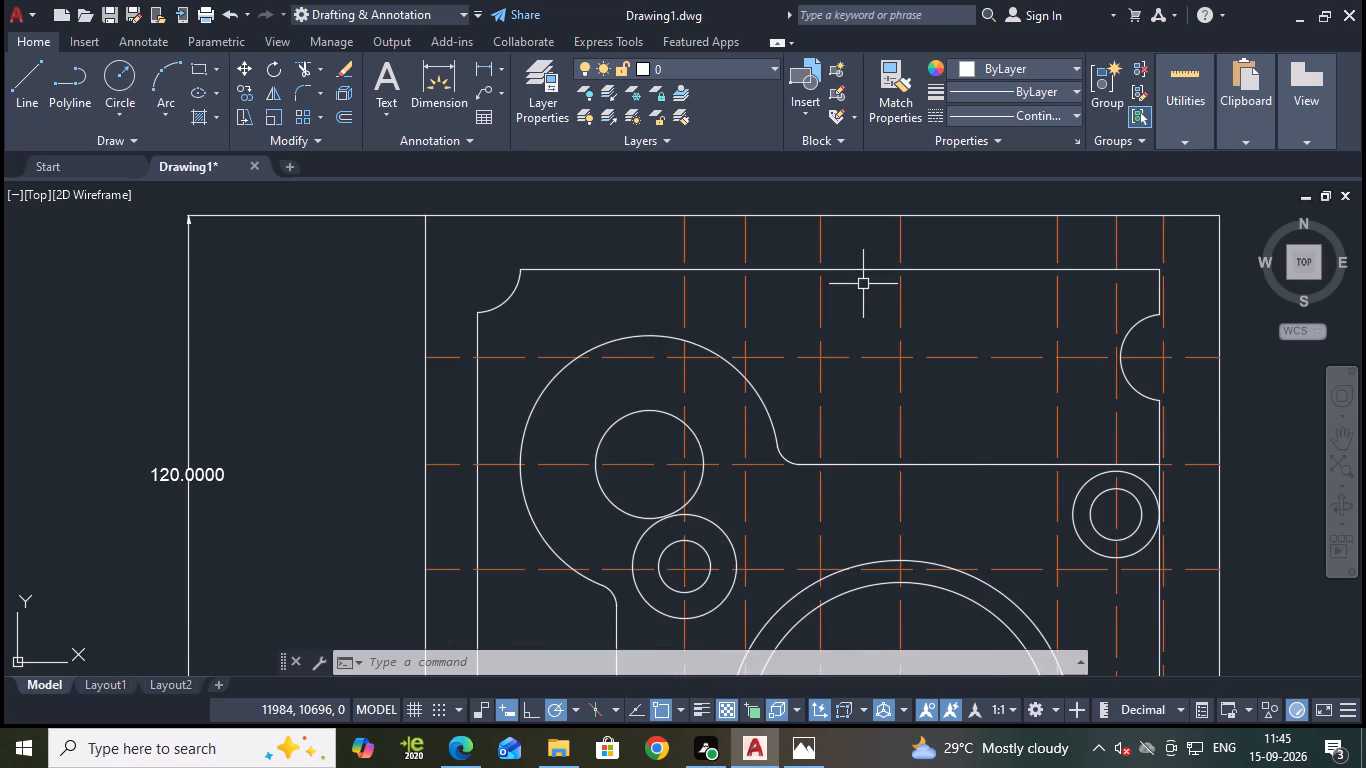
middle_drag(863, 284, 860, 311)
key(Escape)
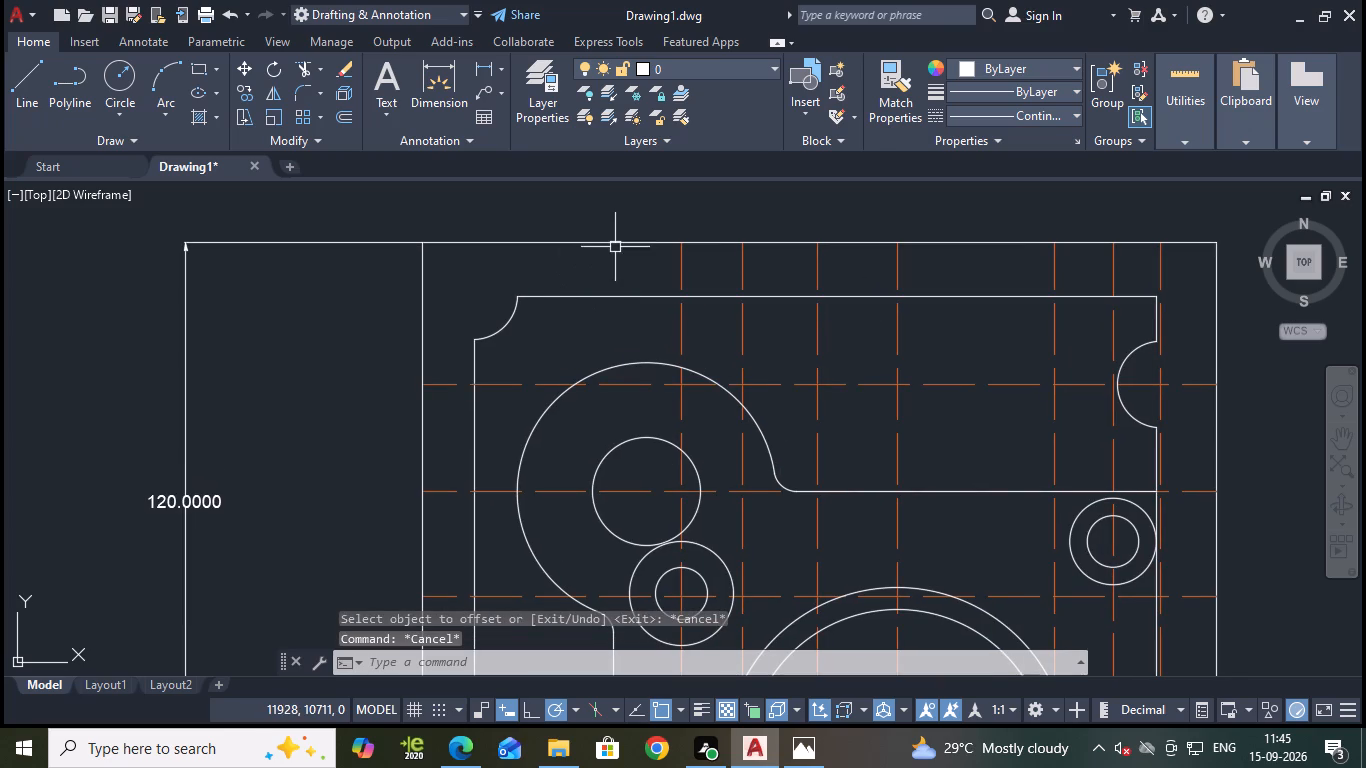
click(110, 93)
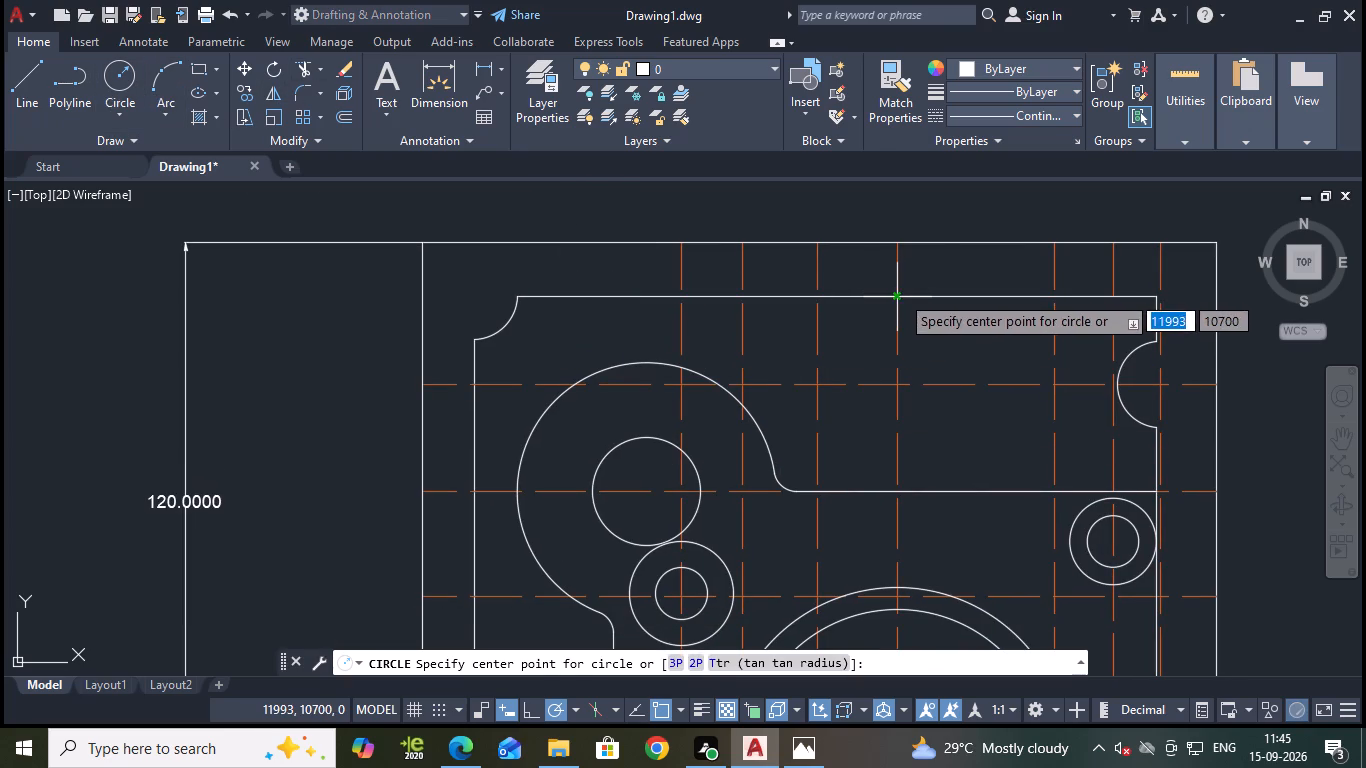
click(900, 294)
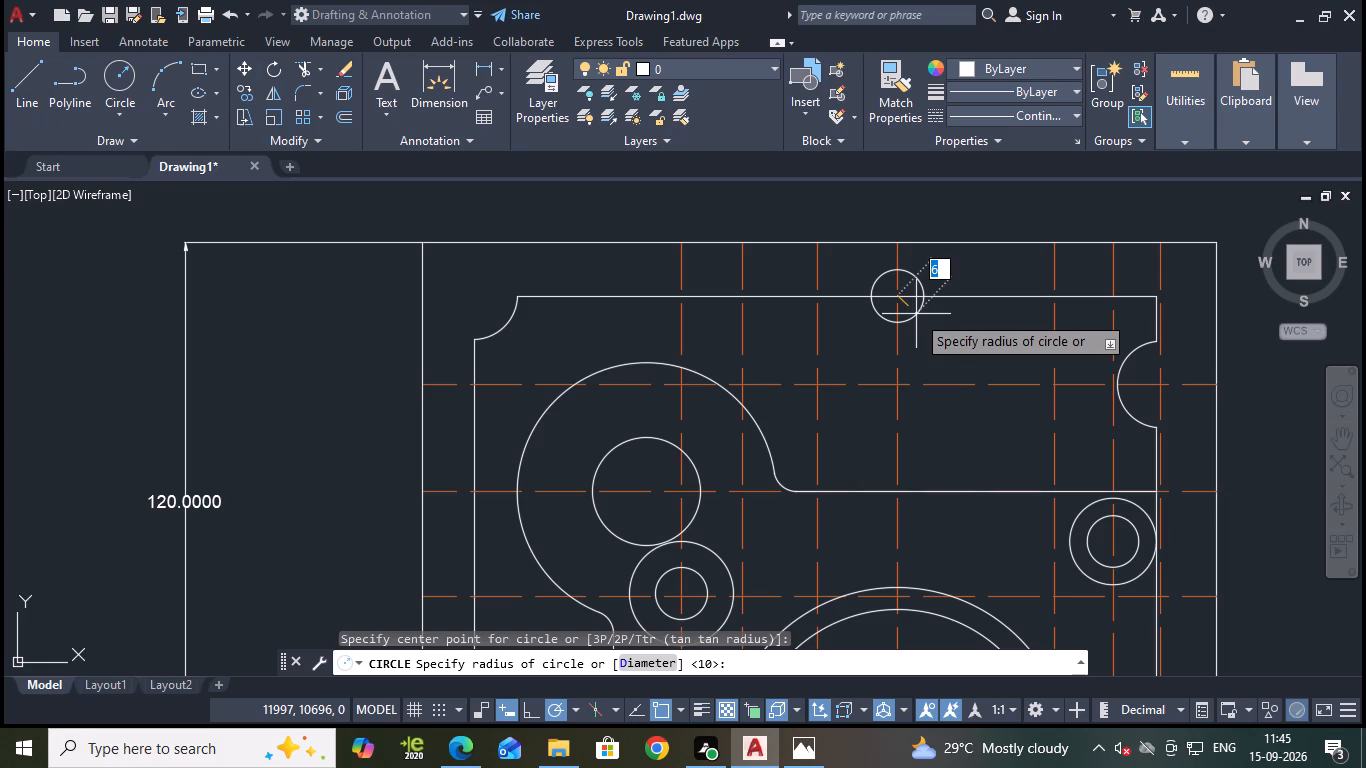
text(12.5)
key(Return)
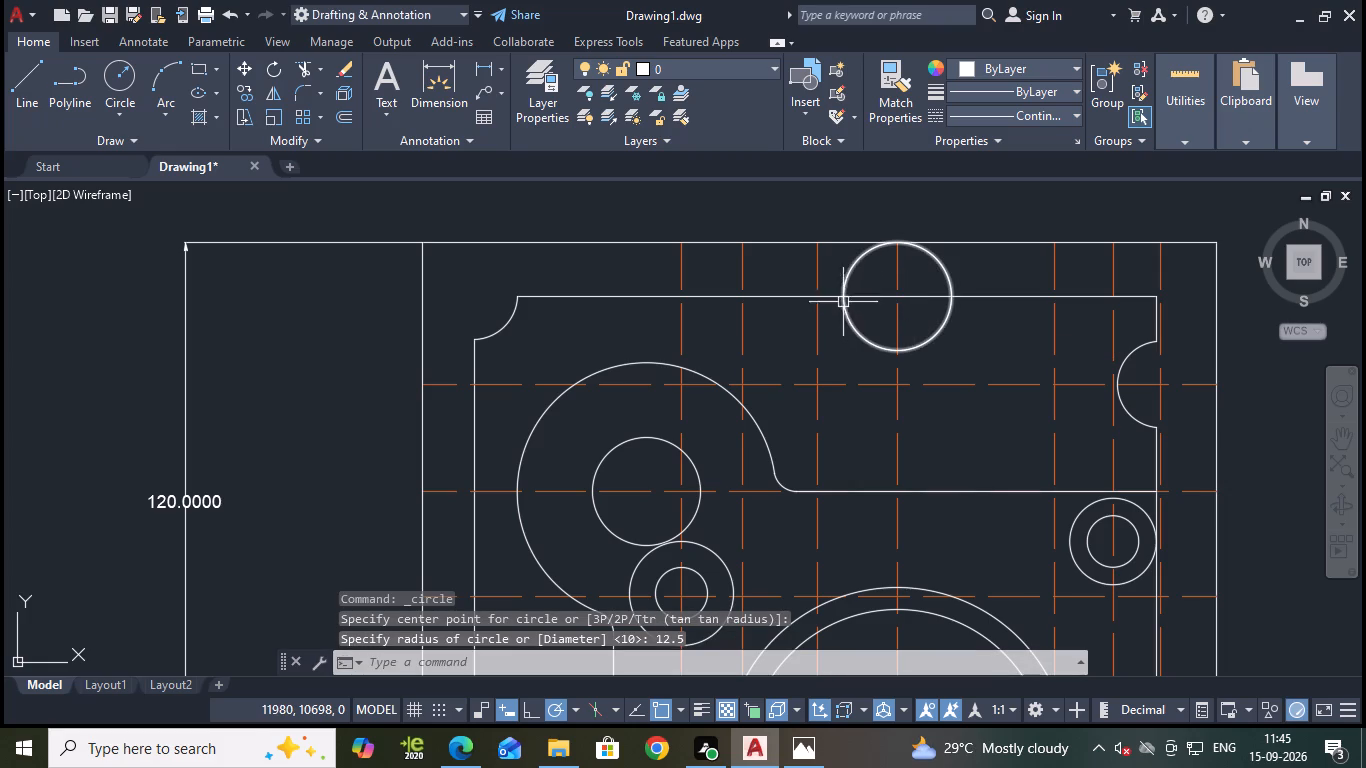
Draw a second circle of radius 12.5 mm centred where the newly offset centre line crosses the inner profile's top edge.
key(space)
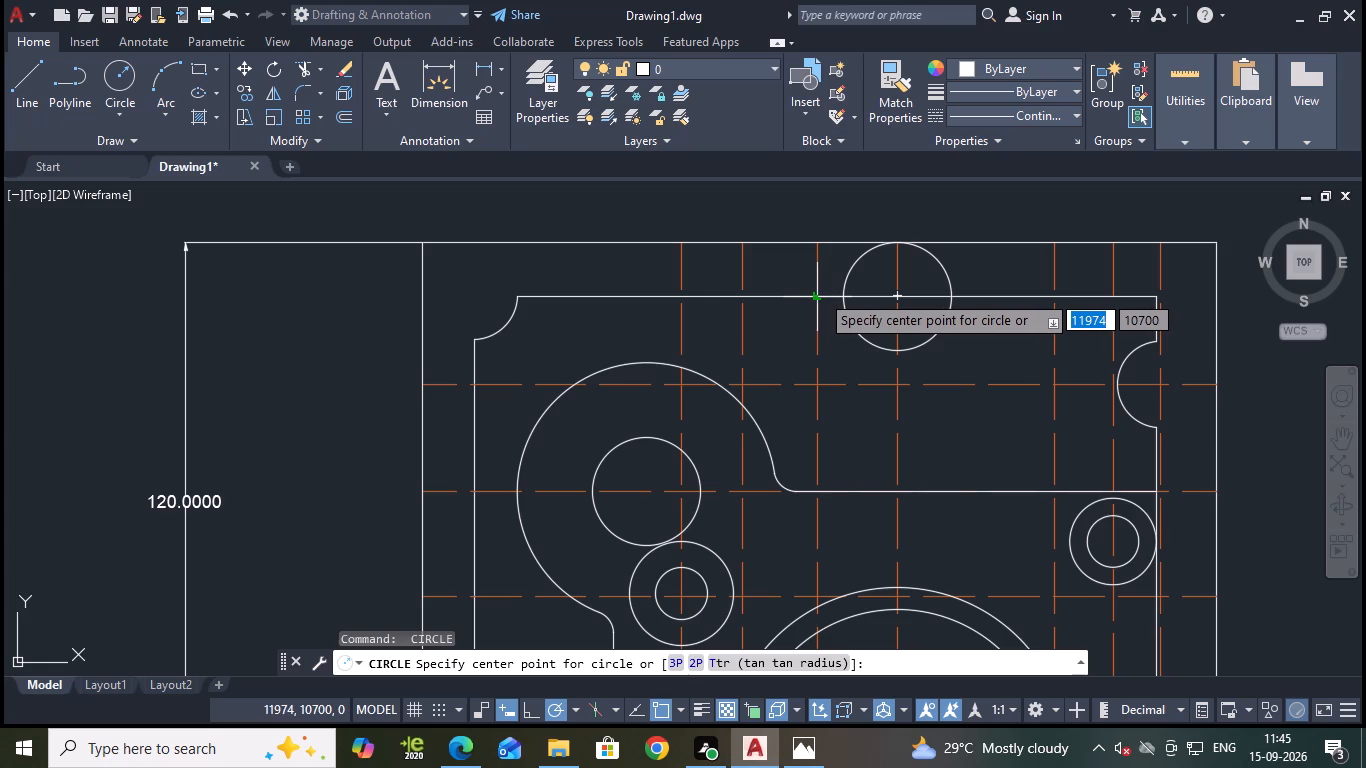
click(816, 295)
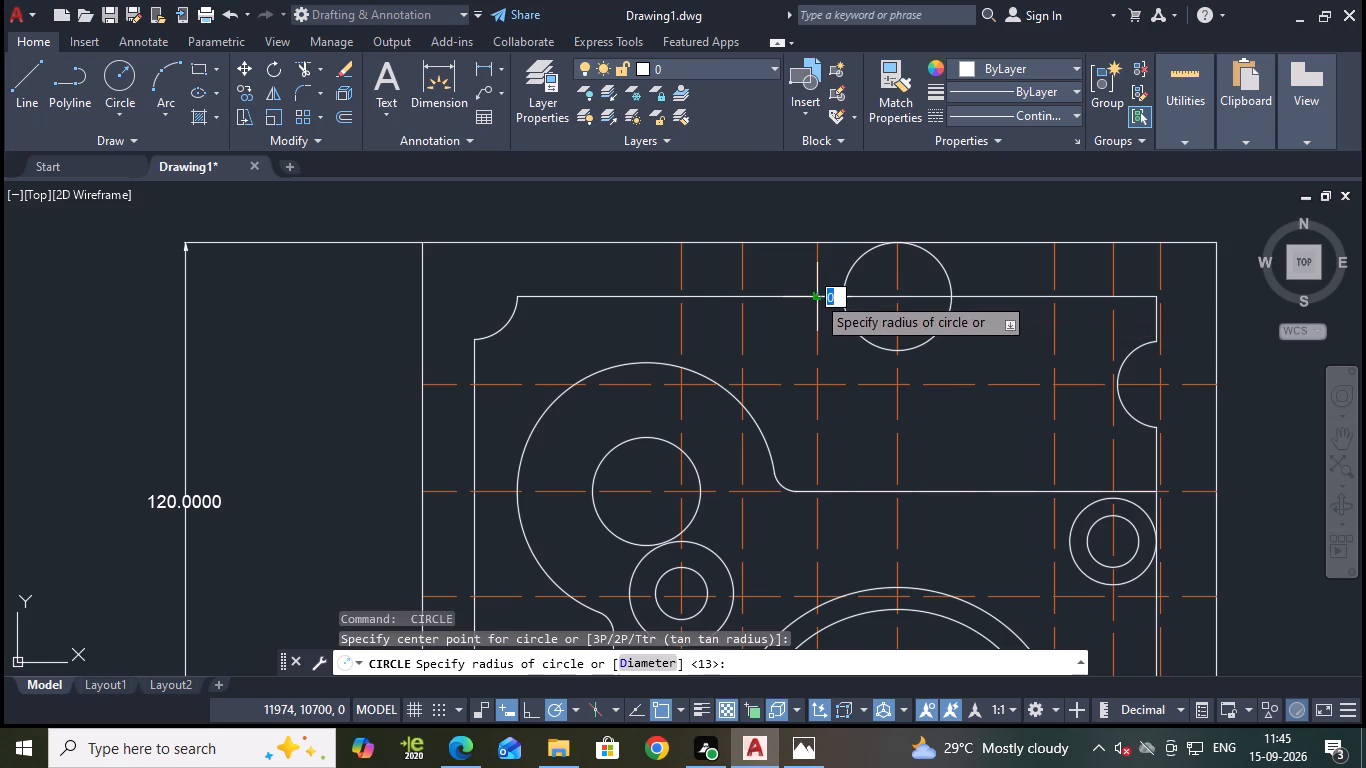
text(12.5)
key(Return)
key(Escape)
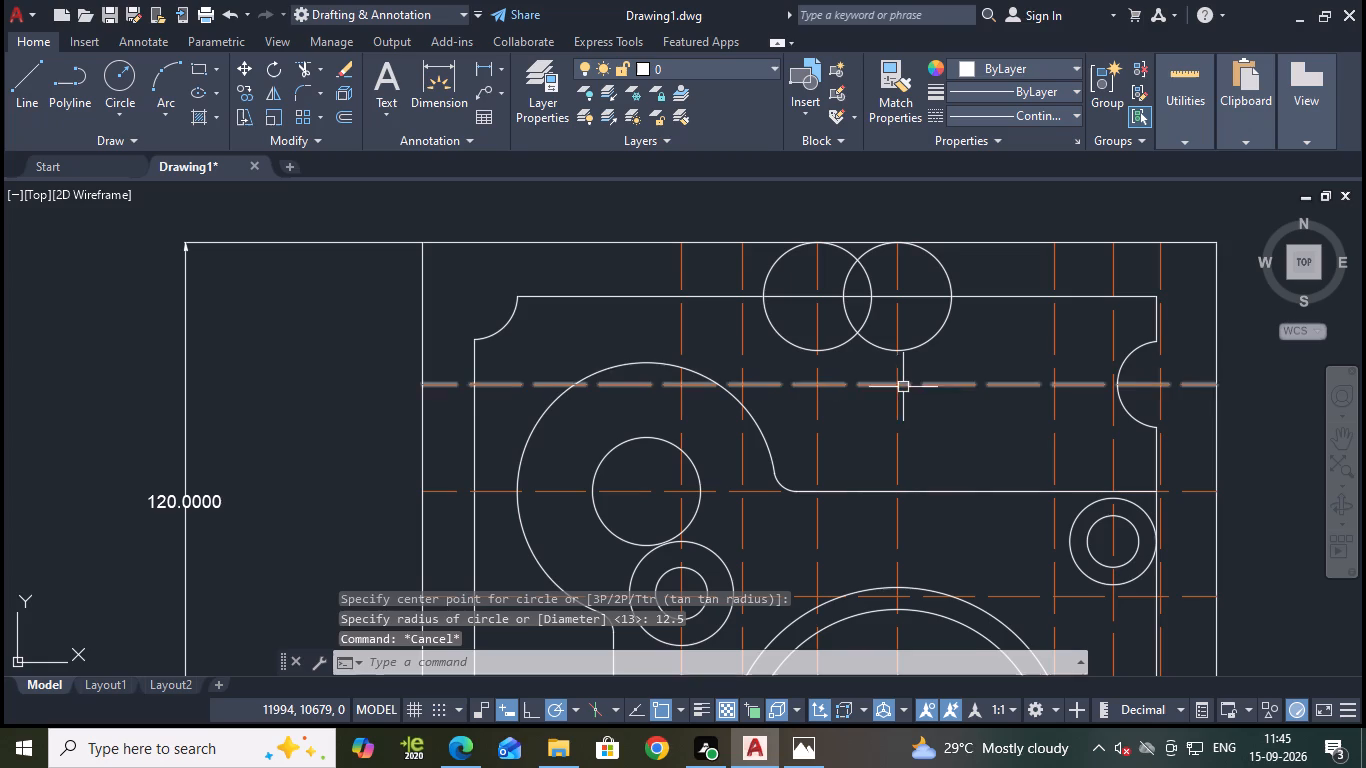
Draw a line joining the bottom quadrant points of the two overlapping circles on the inner profile's top edge.
key(l)
key(Return)
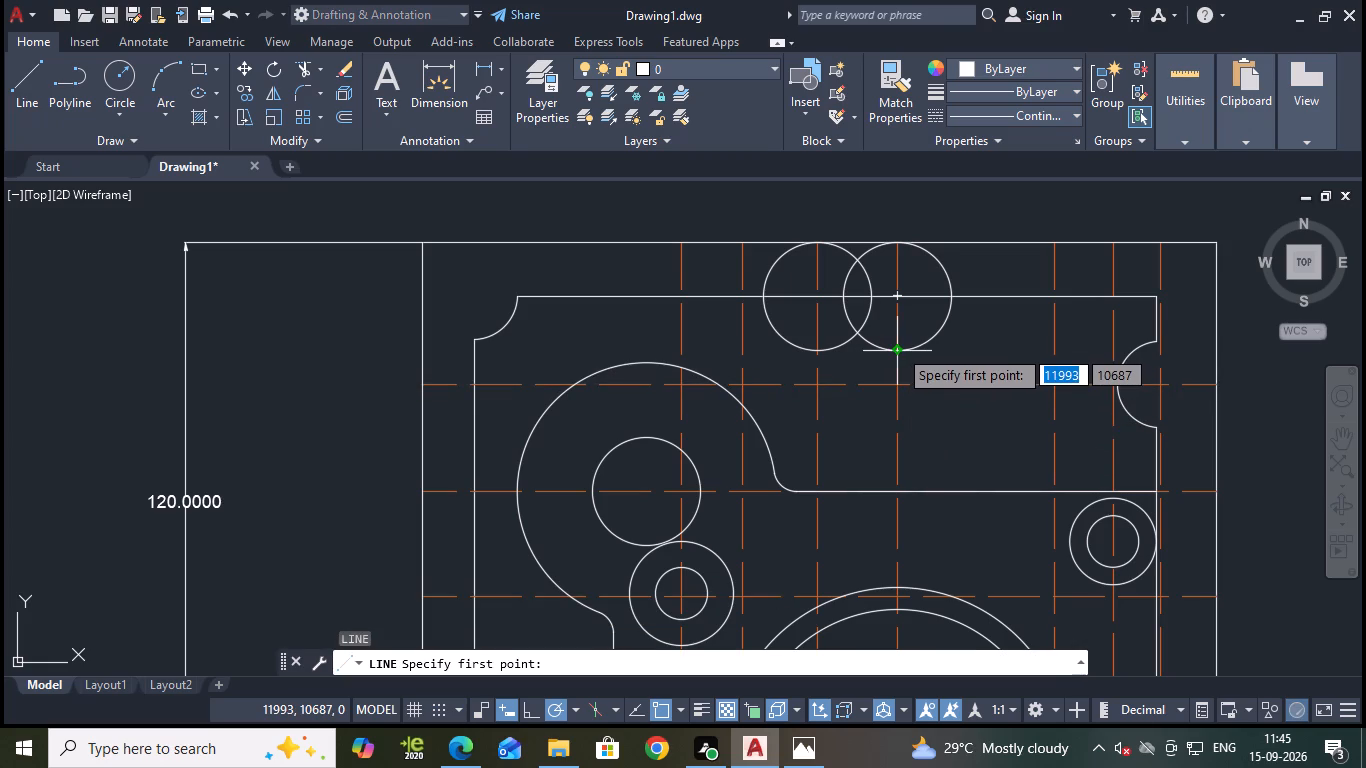
click(898, 348)
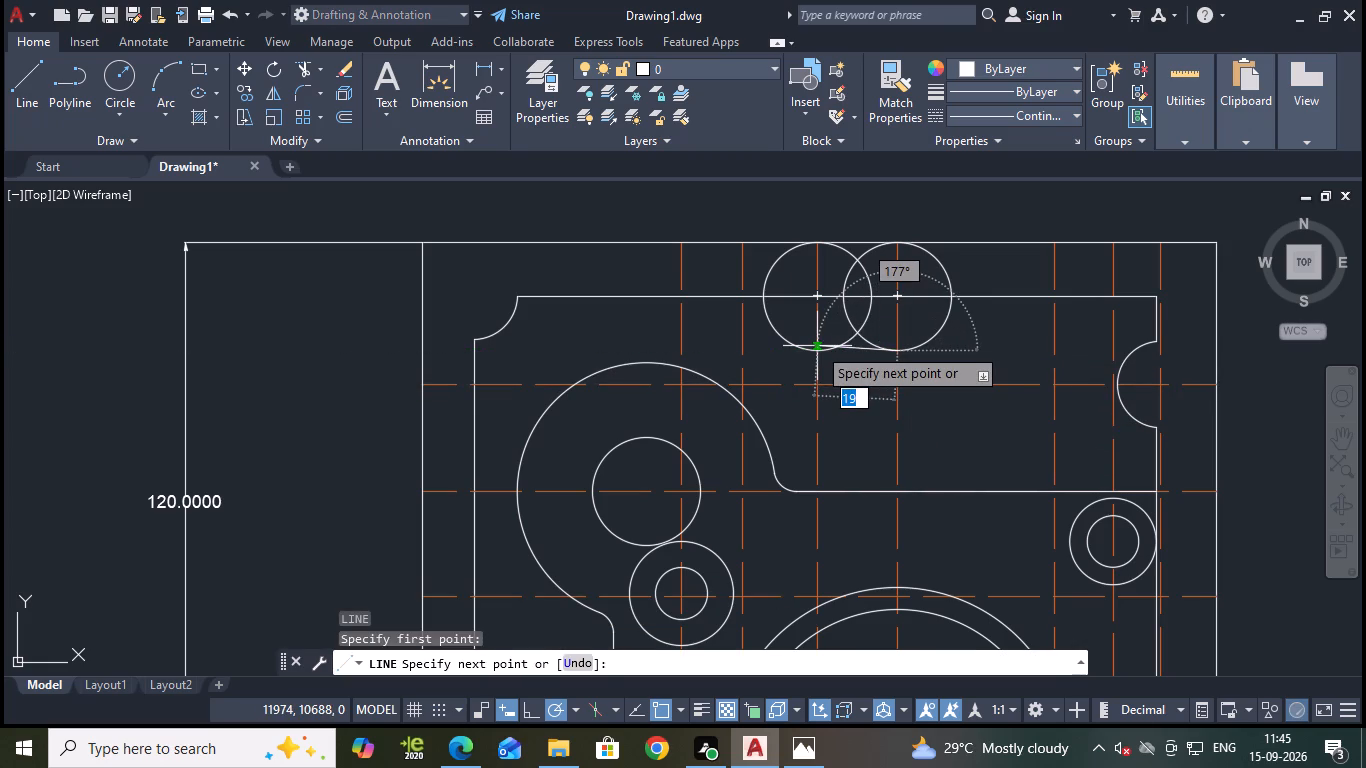
click(817, 347)
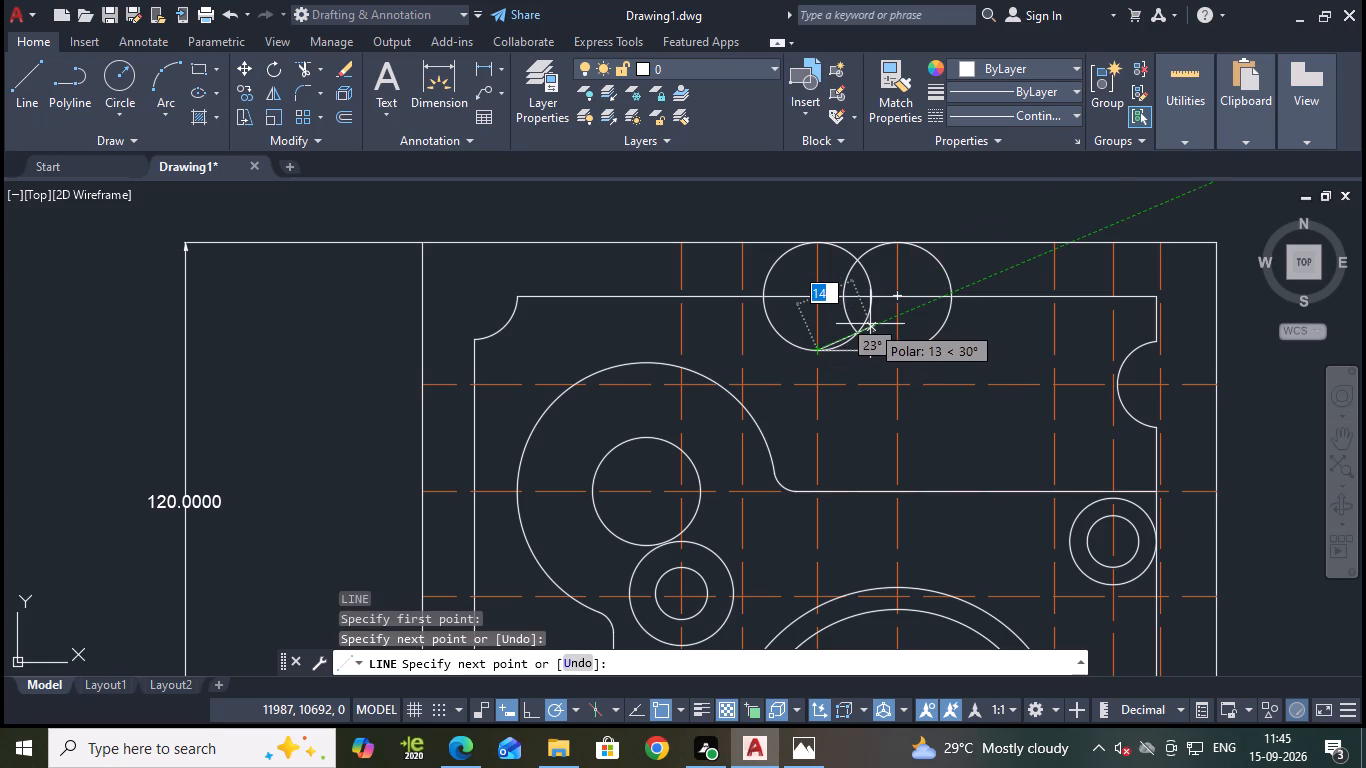
key(Escape)
Trim the two circles' overlapping inner arcs and upper halves, keeping only the outer lower quarter arcs of the slot notch.
text(tr)
key(Return)
click(850, 336)
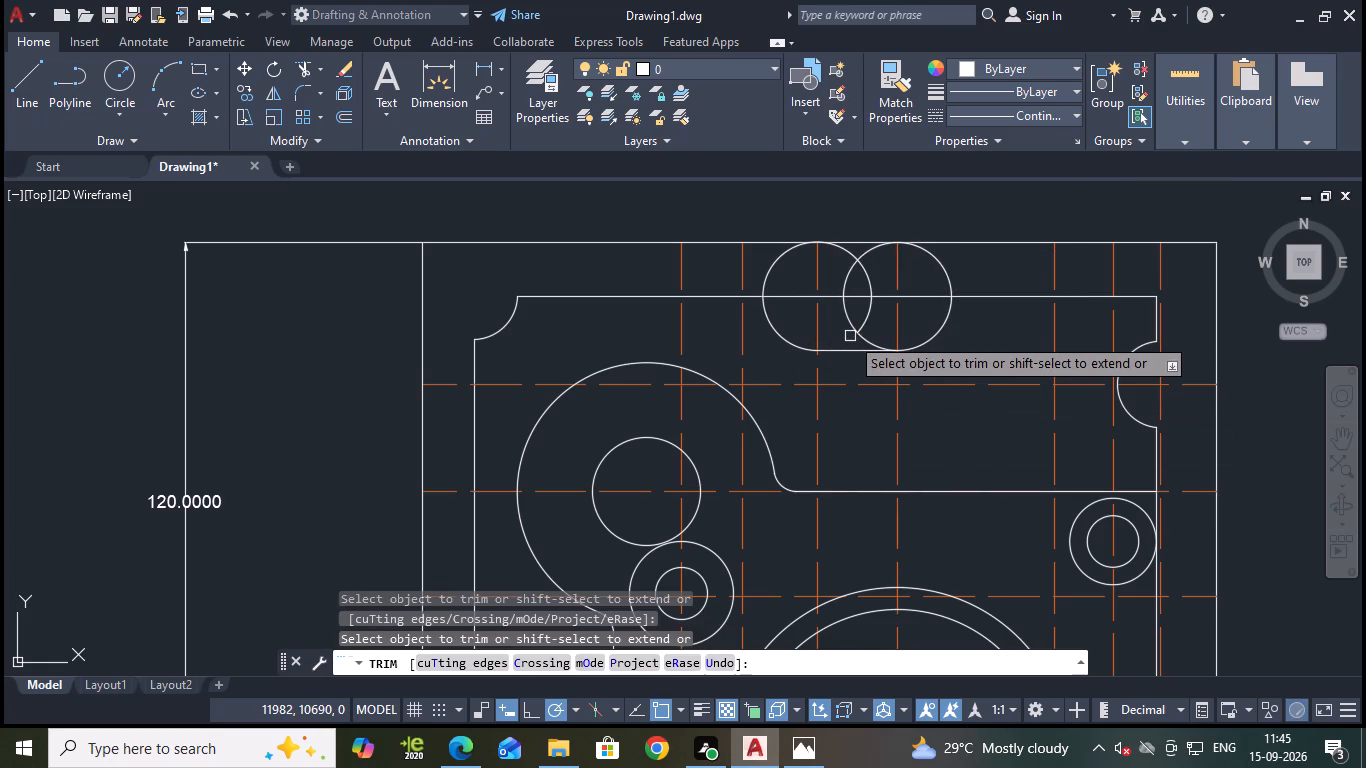
click(855, 338)
click(855, 332)
click(850, 311)
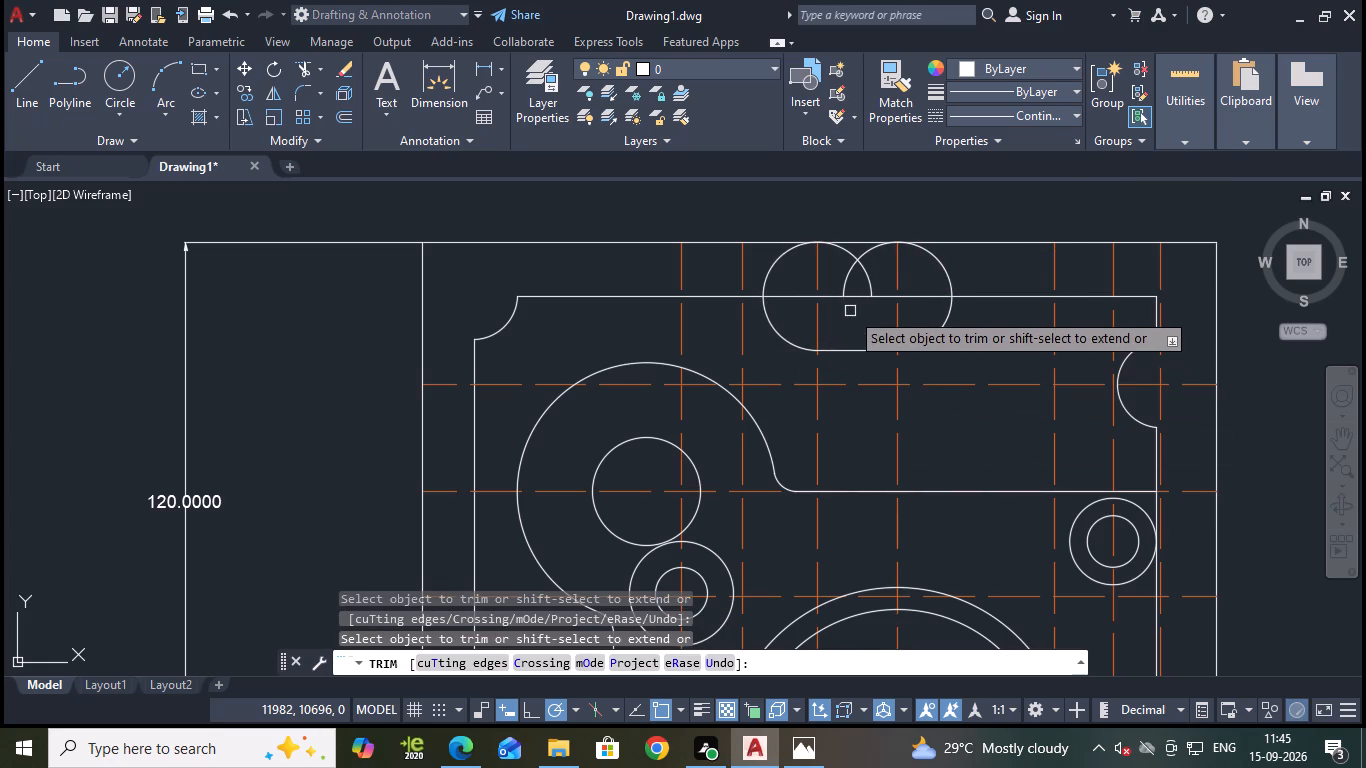
click(771, 278)
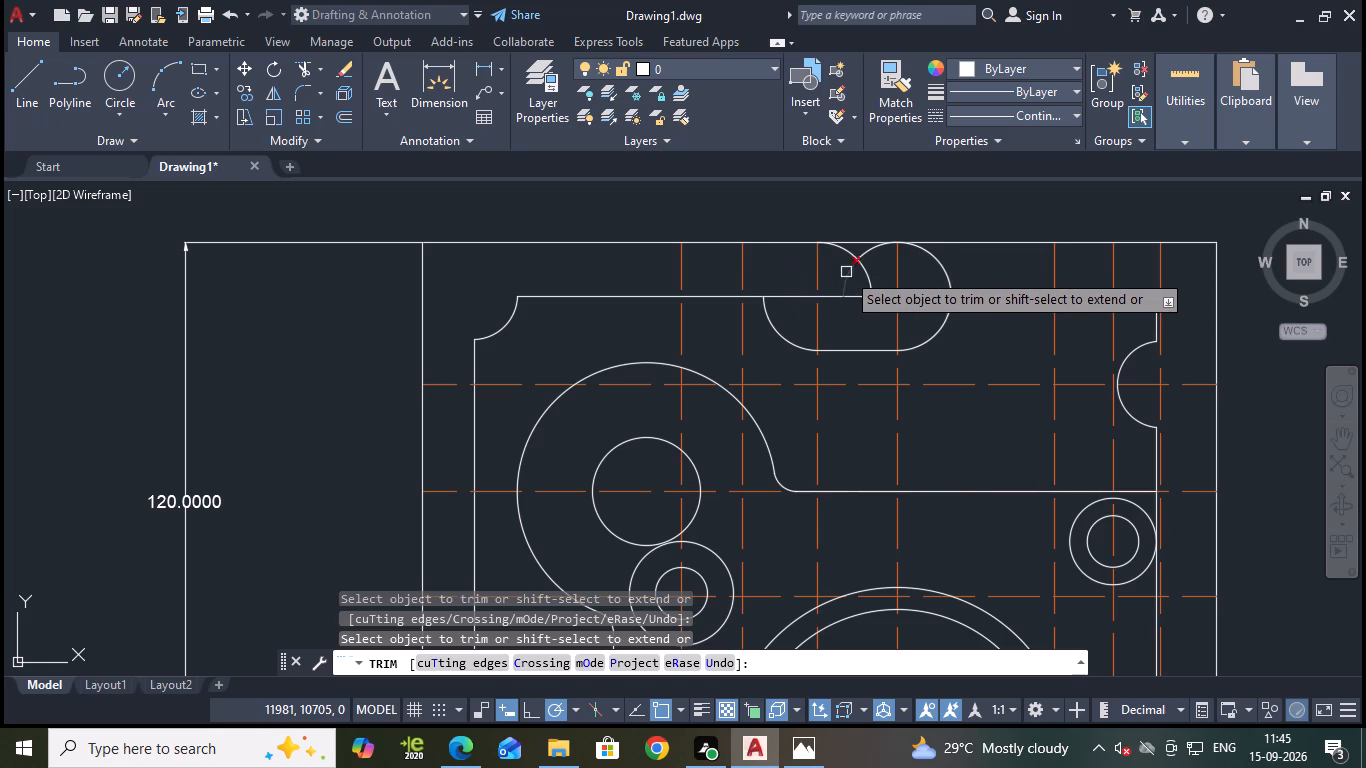
click(847, 272)
click(847, 257)
click(858, 269)
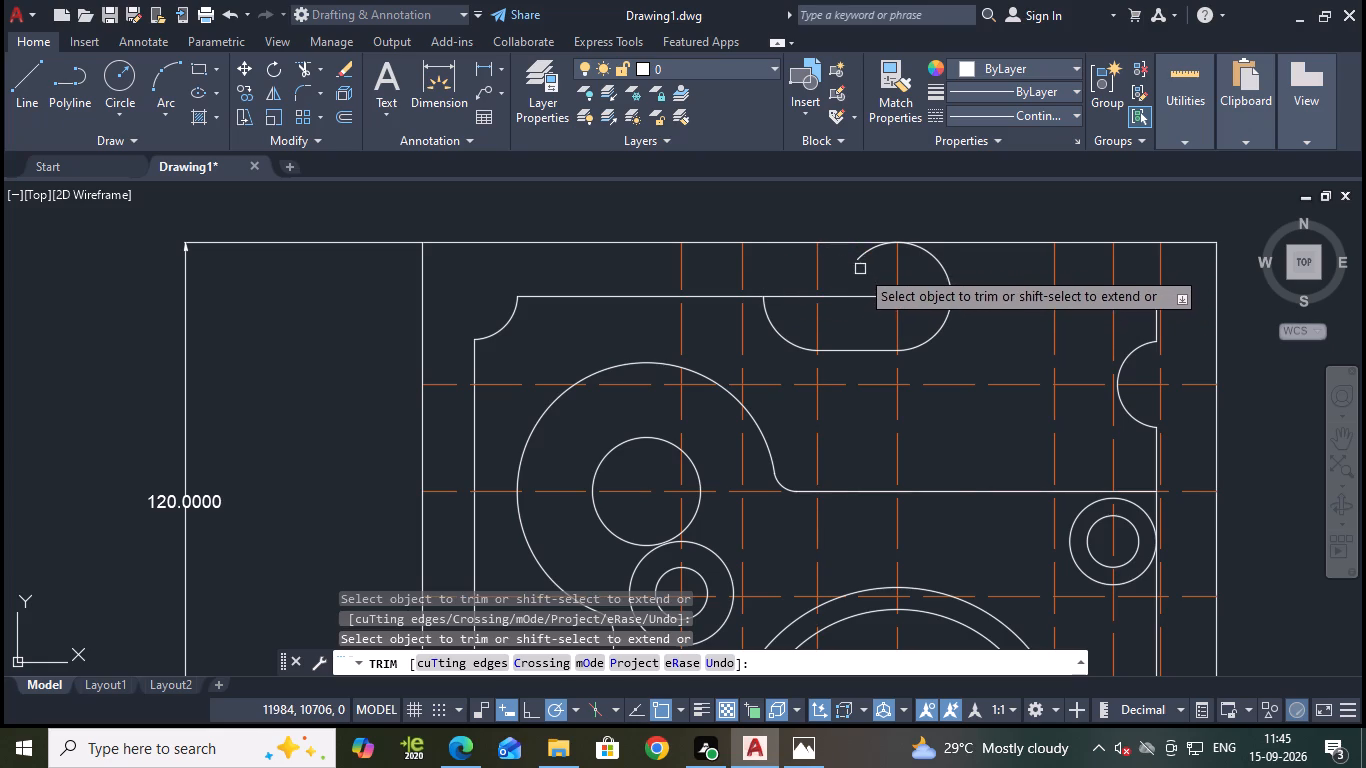
click(861, 262)
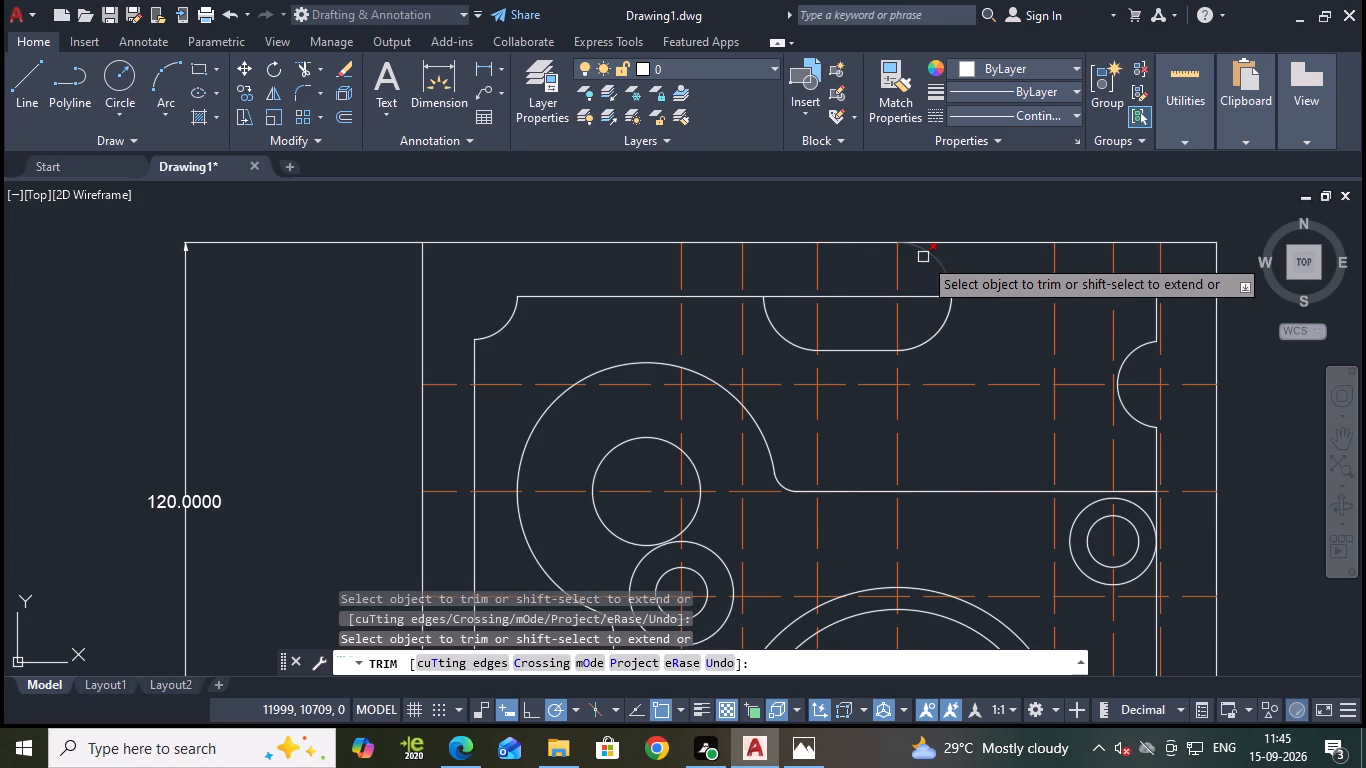
click(923, 257)
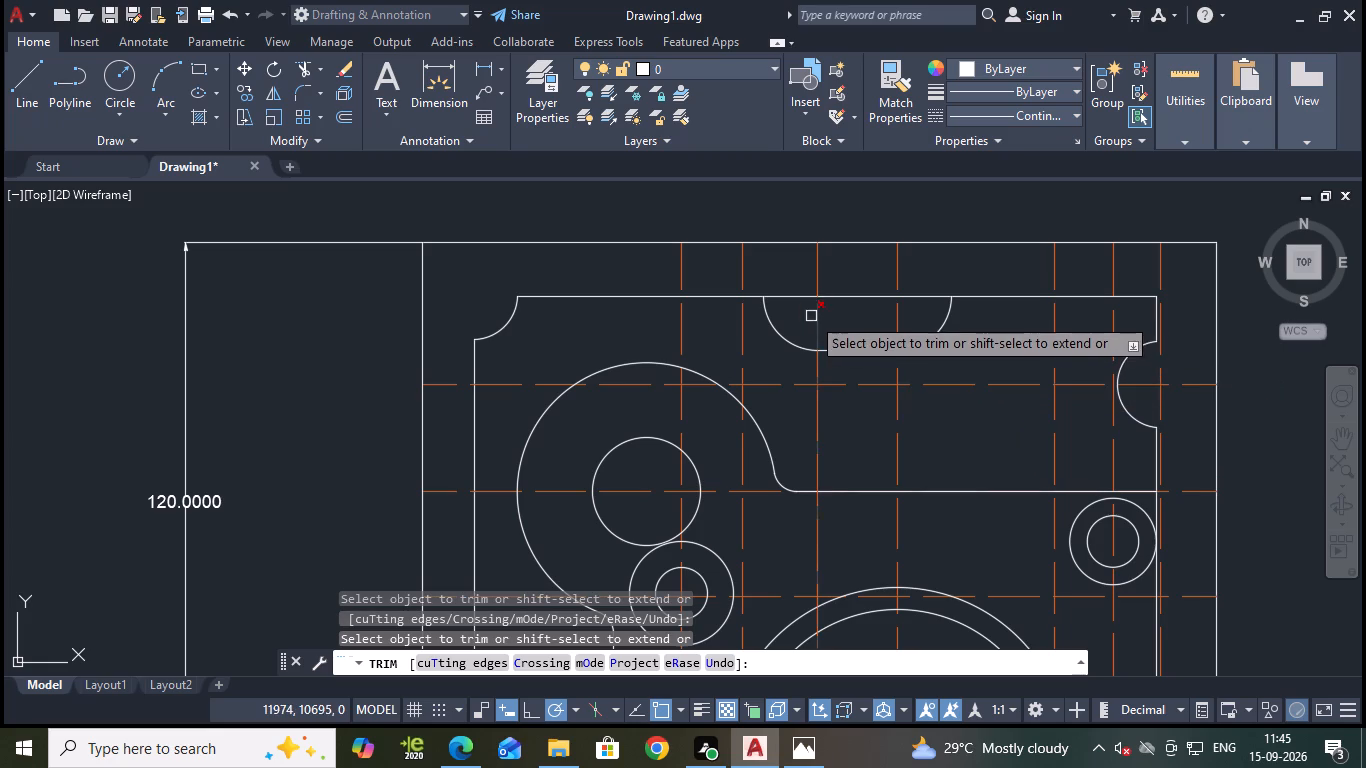
Trim the inner profile's top edge between the two quarter arcs to open the slot-shaped notch.
click(790, 300)
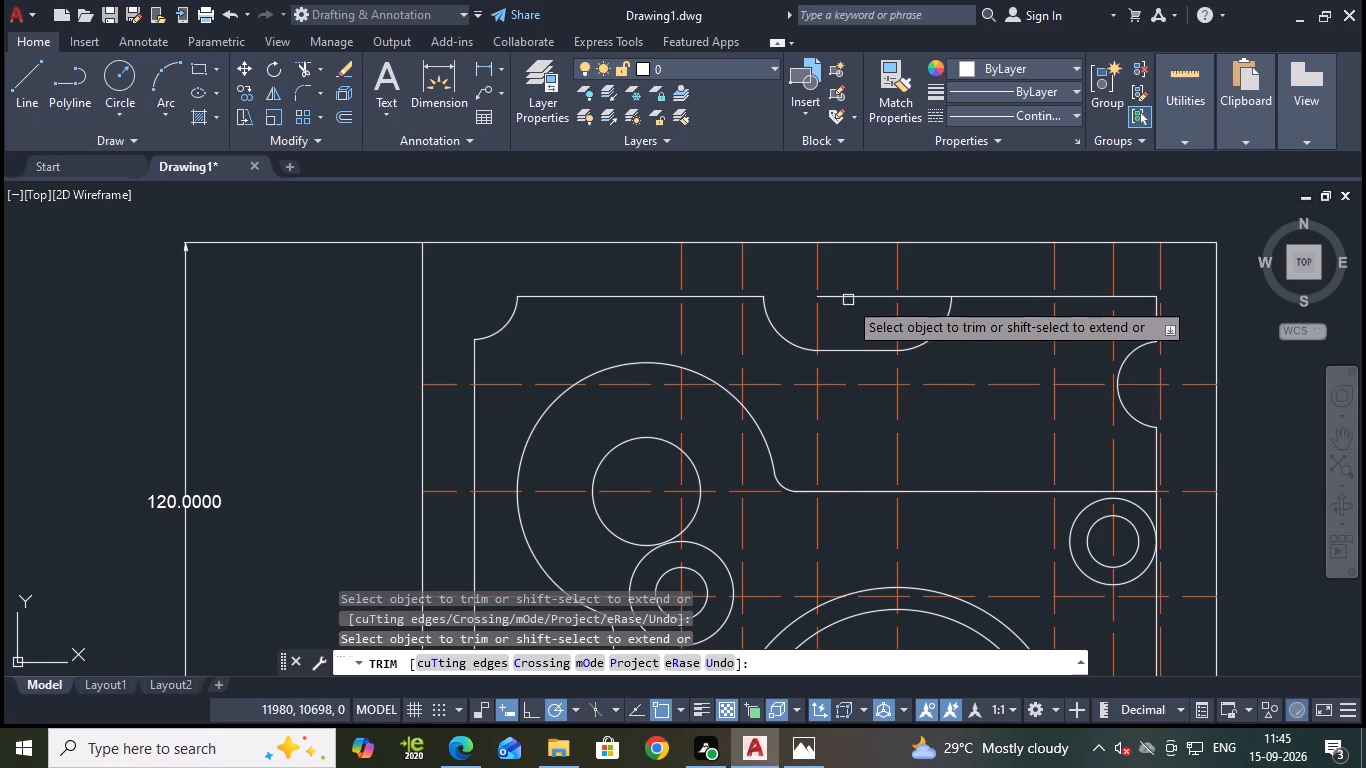
click(853, 298)
click(907, 300)
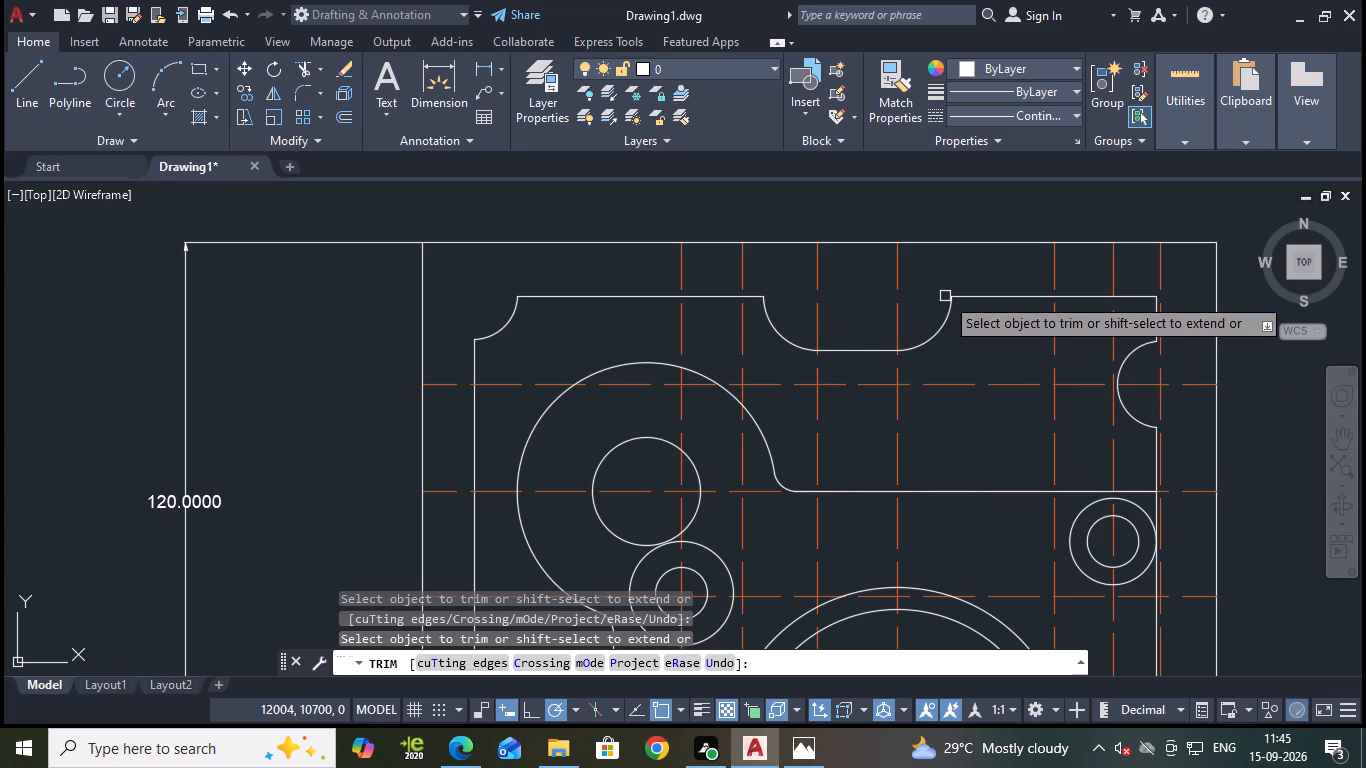
scroll(994, 273, down, 1)
key(Escape)
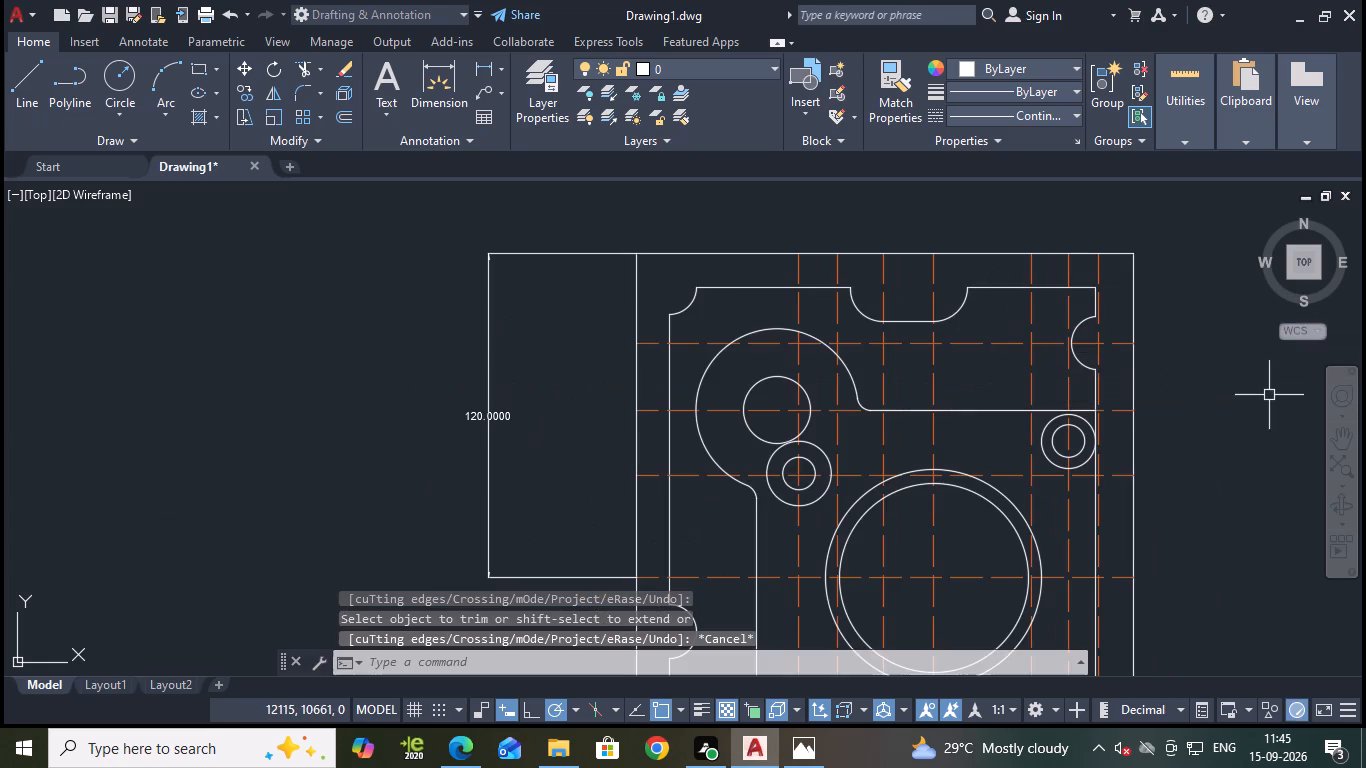
Save the drawing.
key(ctrl+s)
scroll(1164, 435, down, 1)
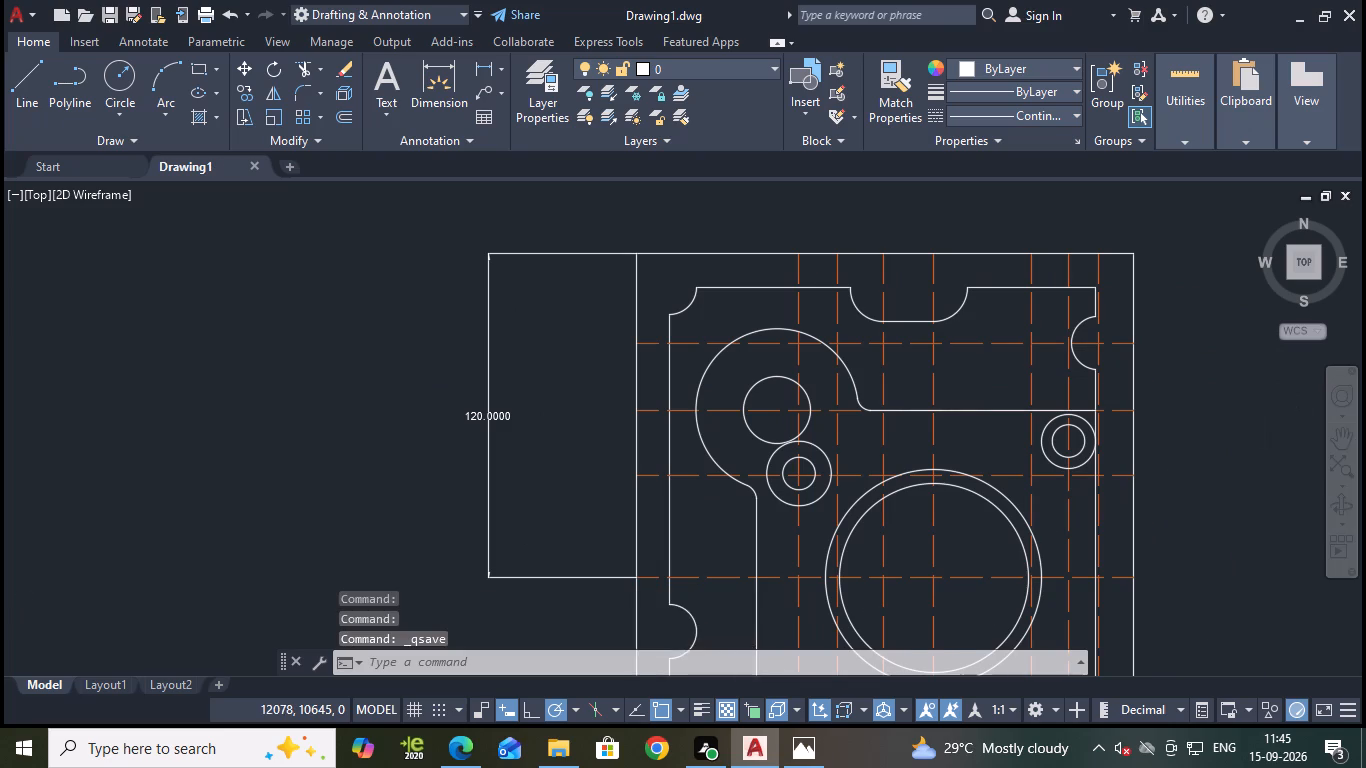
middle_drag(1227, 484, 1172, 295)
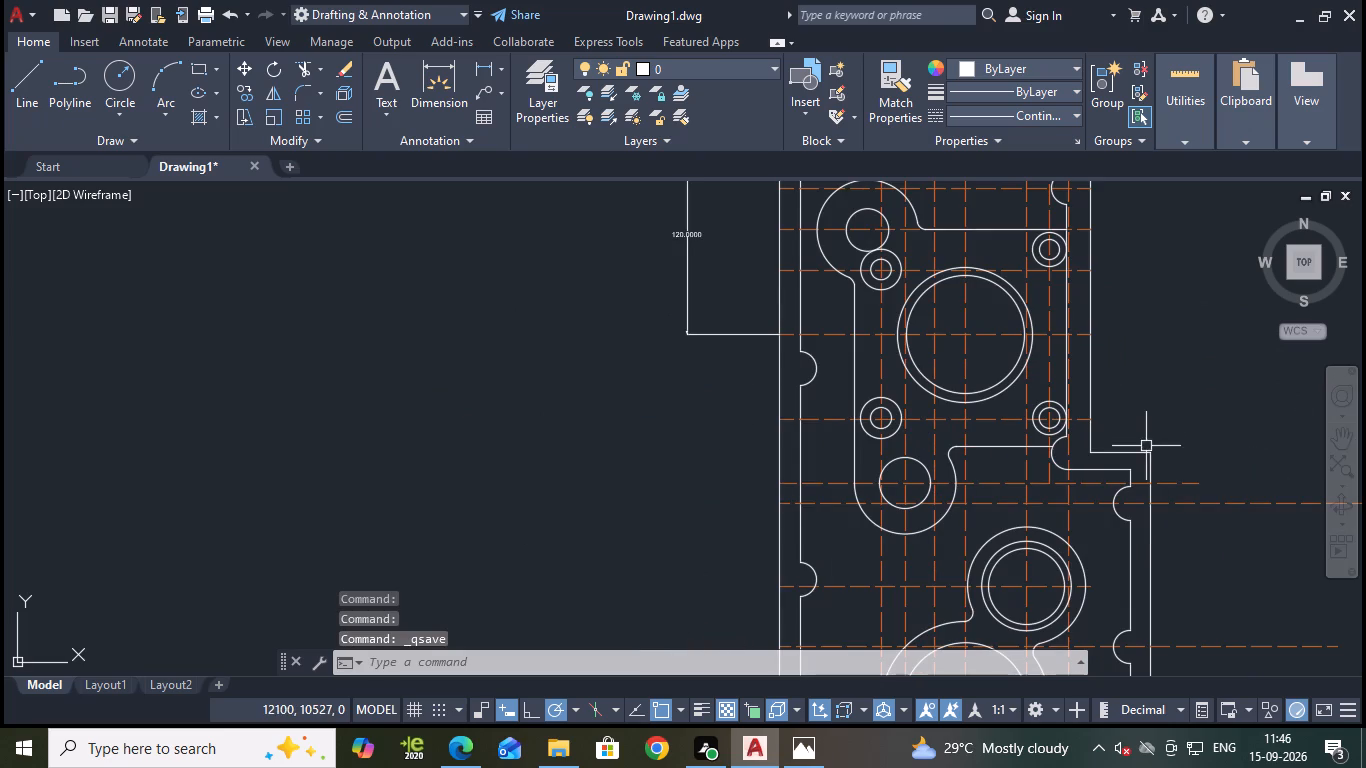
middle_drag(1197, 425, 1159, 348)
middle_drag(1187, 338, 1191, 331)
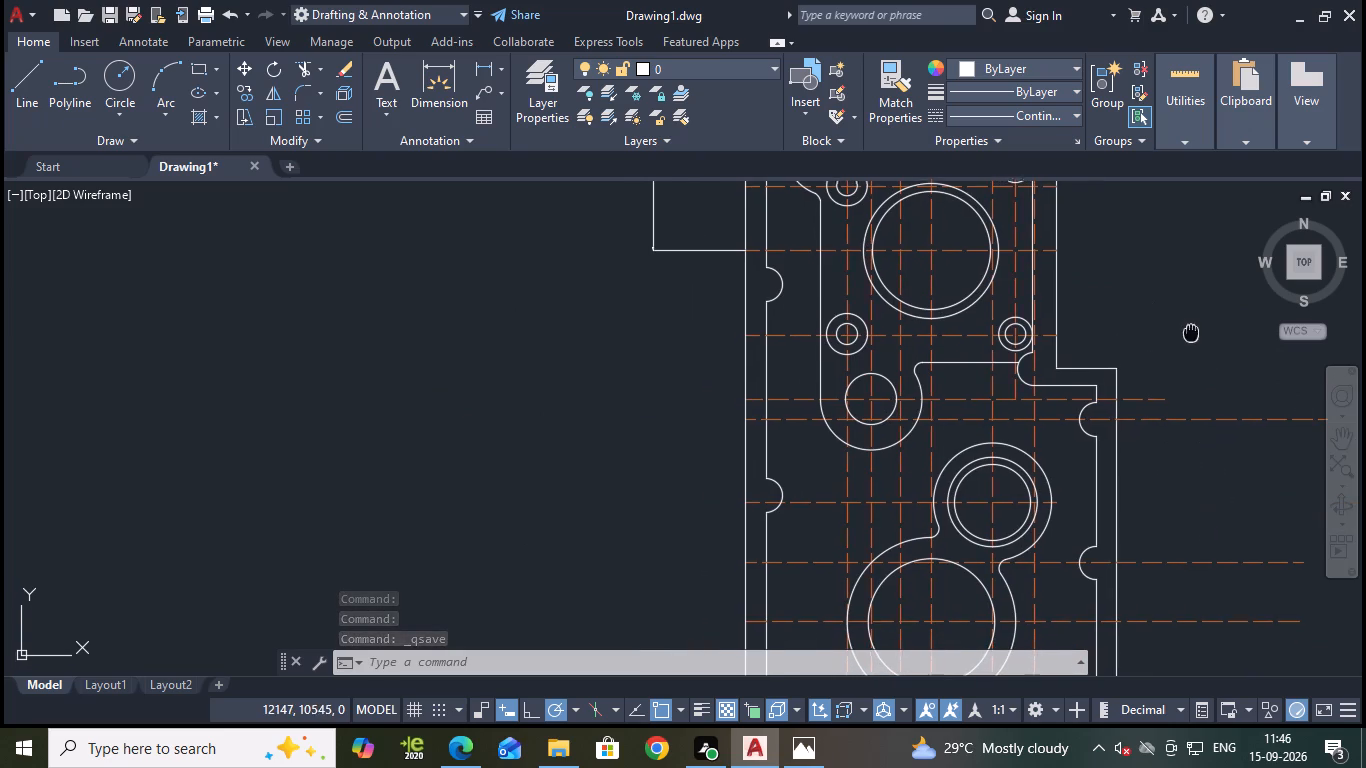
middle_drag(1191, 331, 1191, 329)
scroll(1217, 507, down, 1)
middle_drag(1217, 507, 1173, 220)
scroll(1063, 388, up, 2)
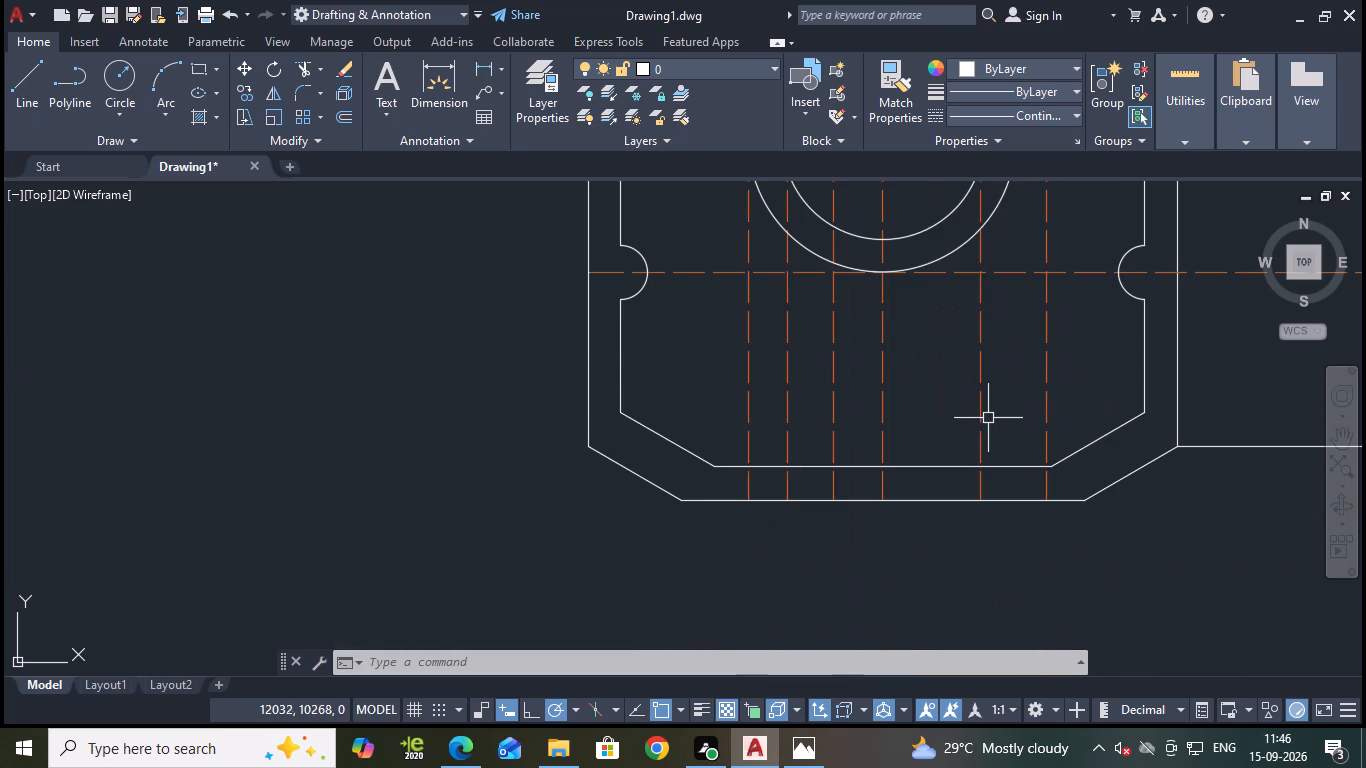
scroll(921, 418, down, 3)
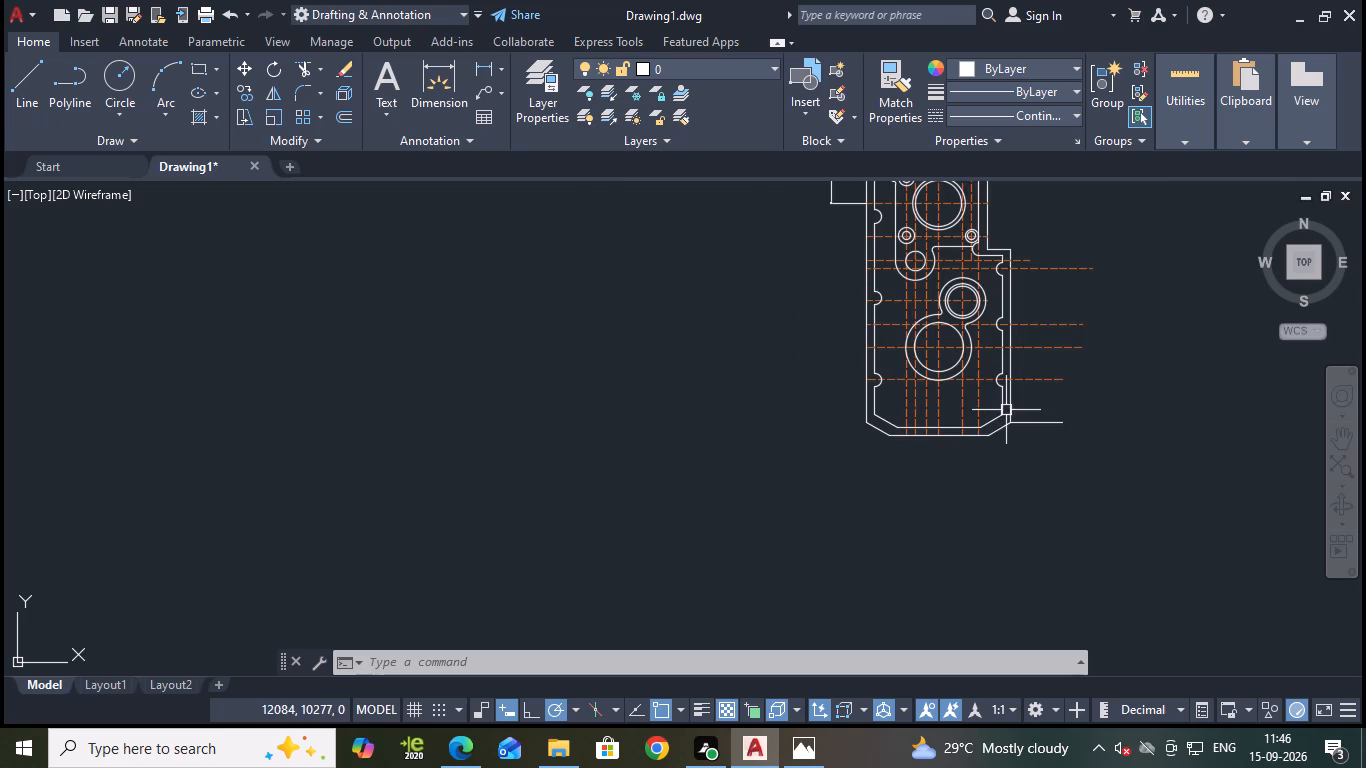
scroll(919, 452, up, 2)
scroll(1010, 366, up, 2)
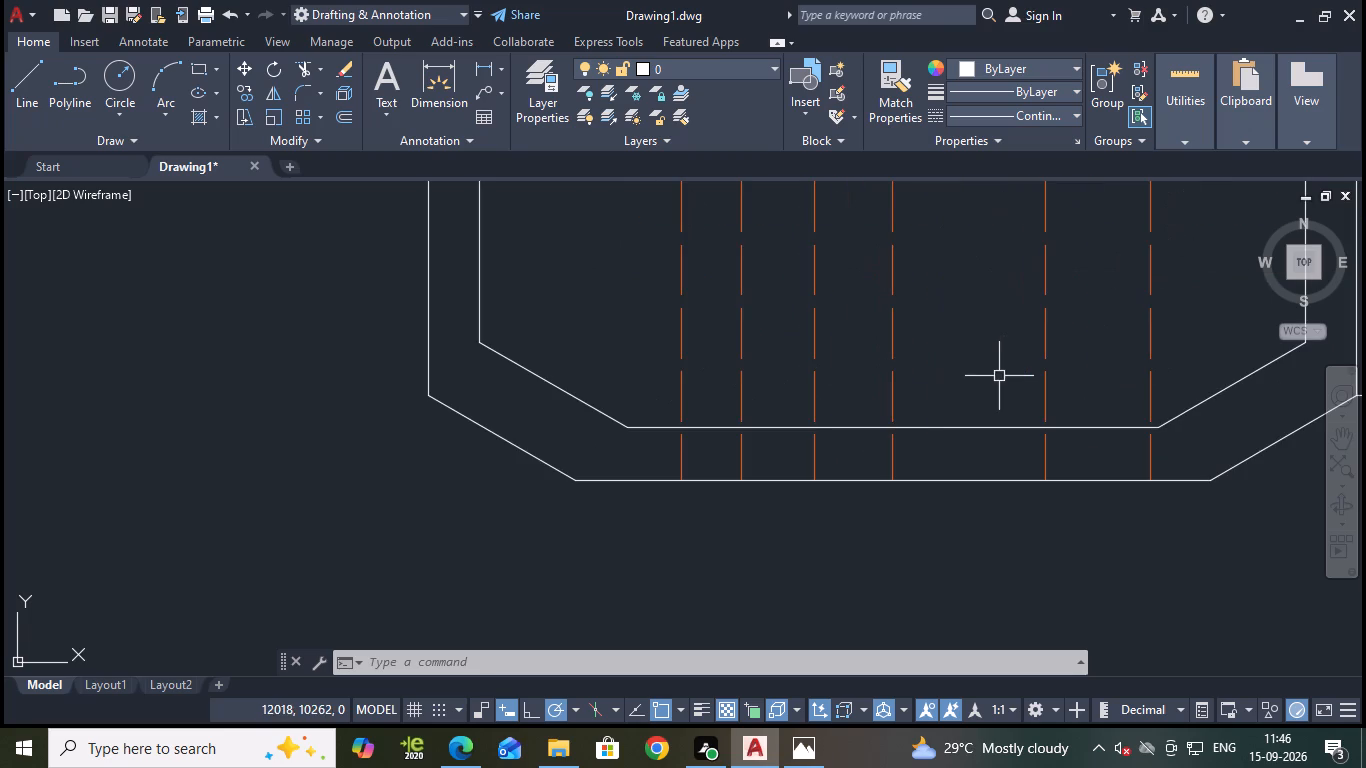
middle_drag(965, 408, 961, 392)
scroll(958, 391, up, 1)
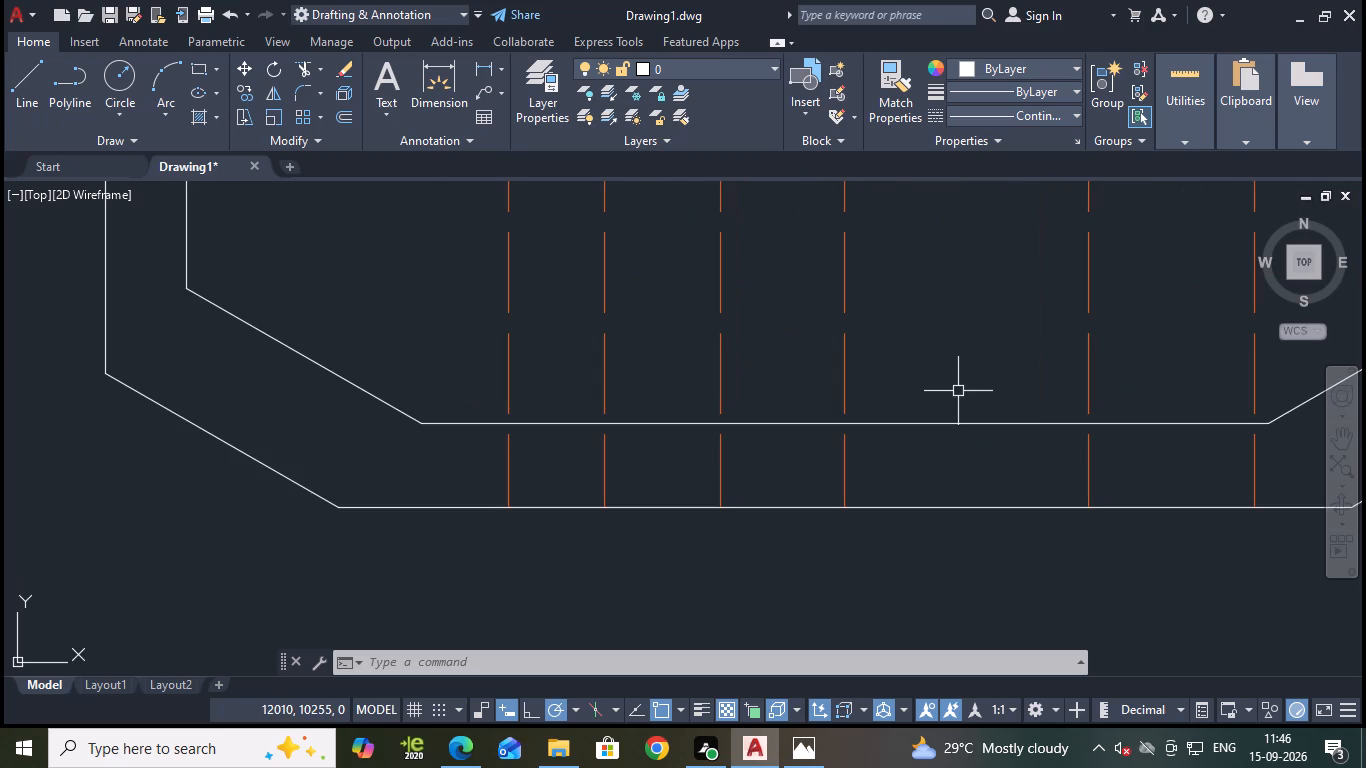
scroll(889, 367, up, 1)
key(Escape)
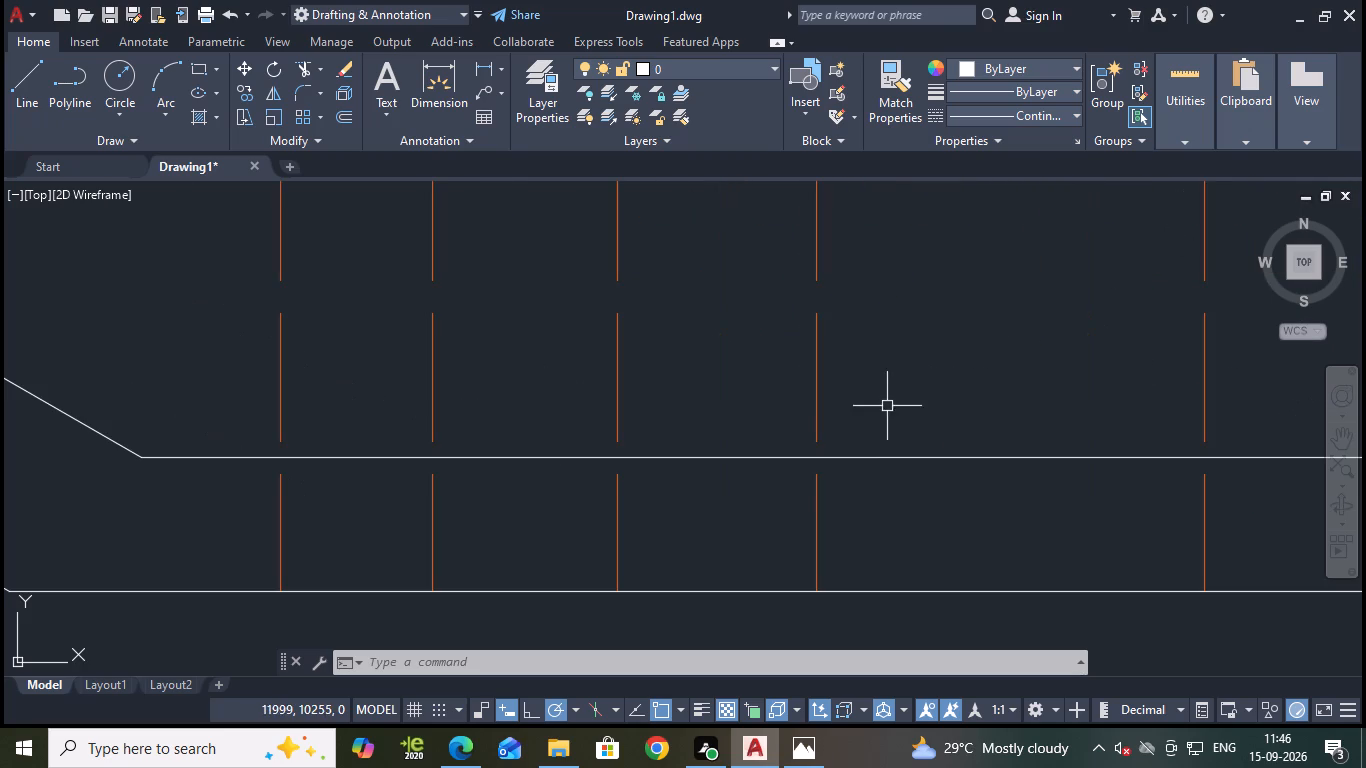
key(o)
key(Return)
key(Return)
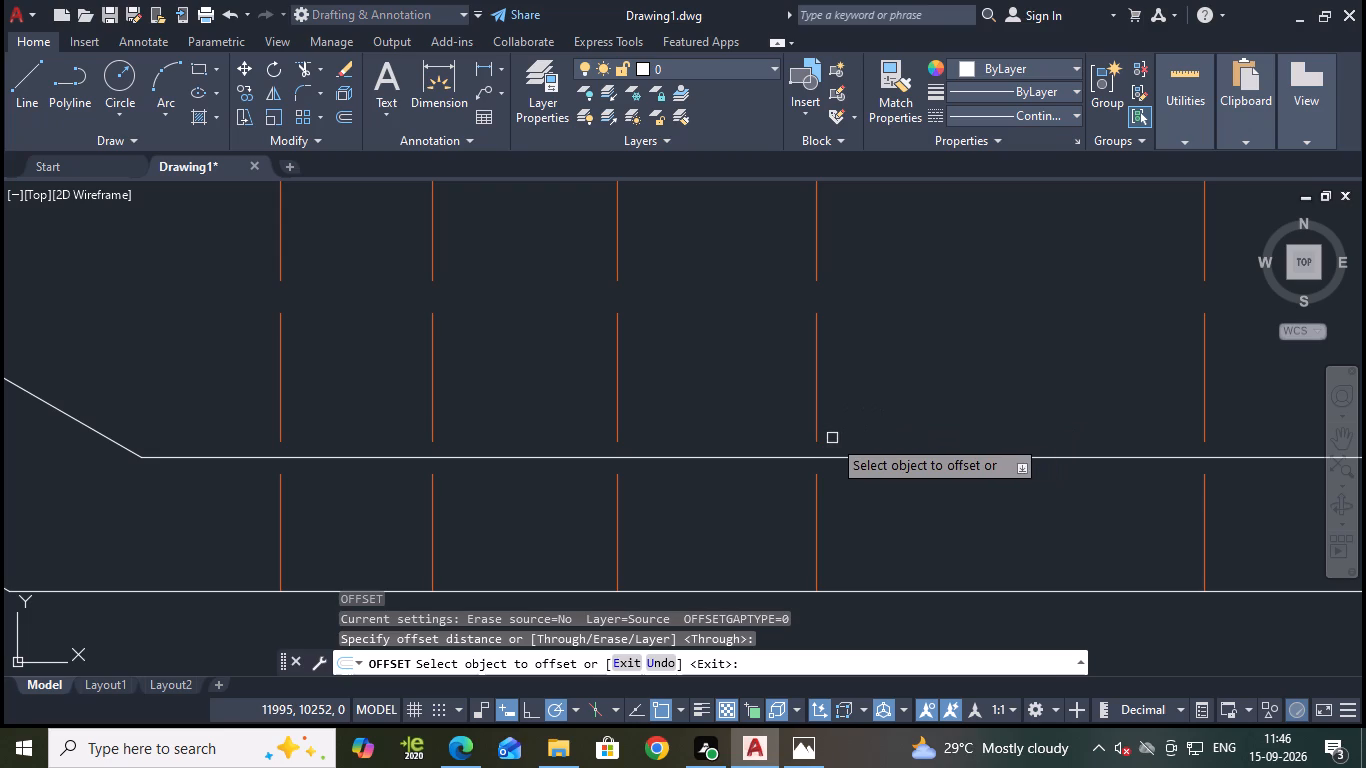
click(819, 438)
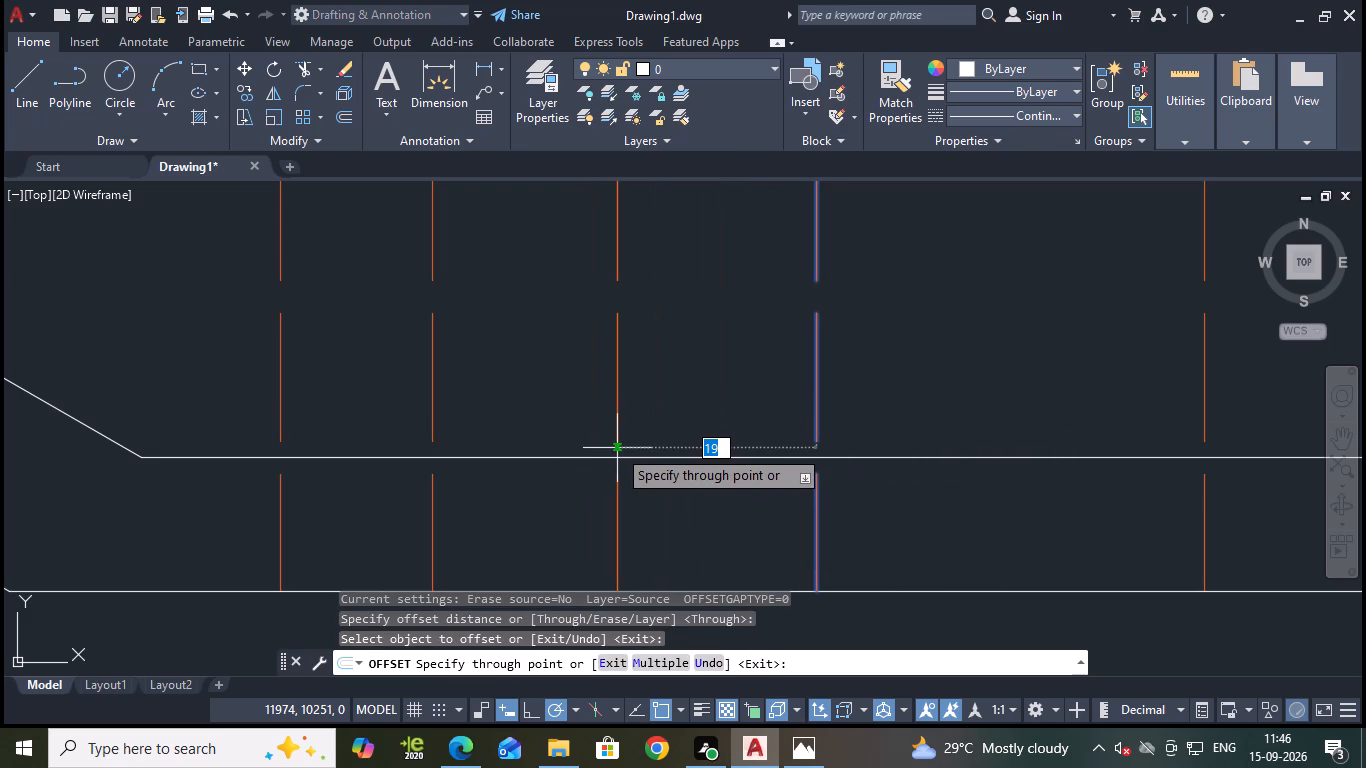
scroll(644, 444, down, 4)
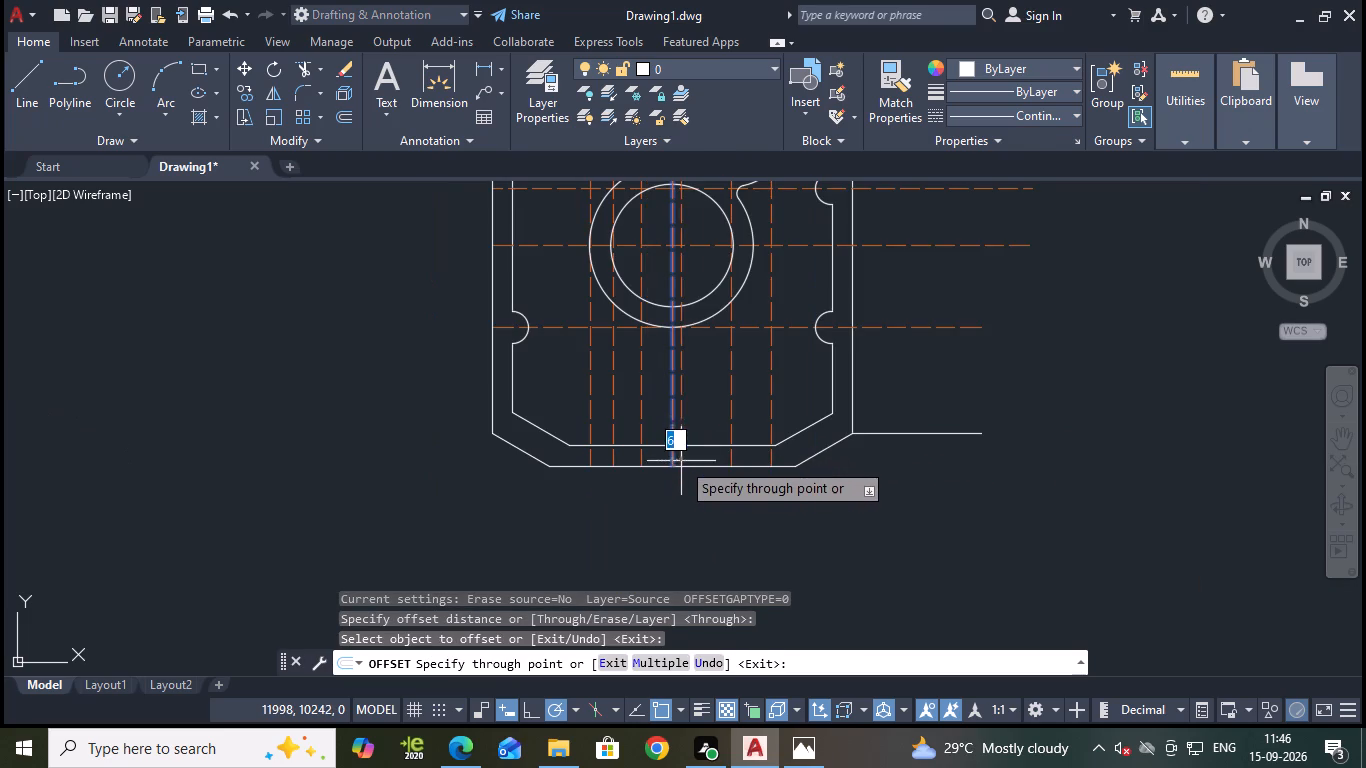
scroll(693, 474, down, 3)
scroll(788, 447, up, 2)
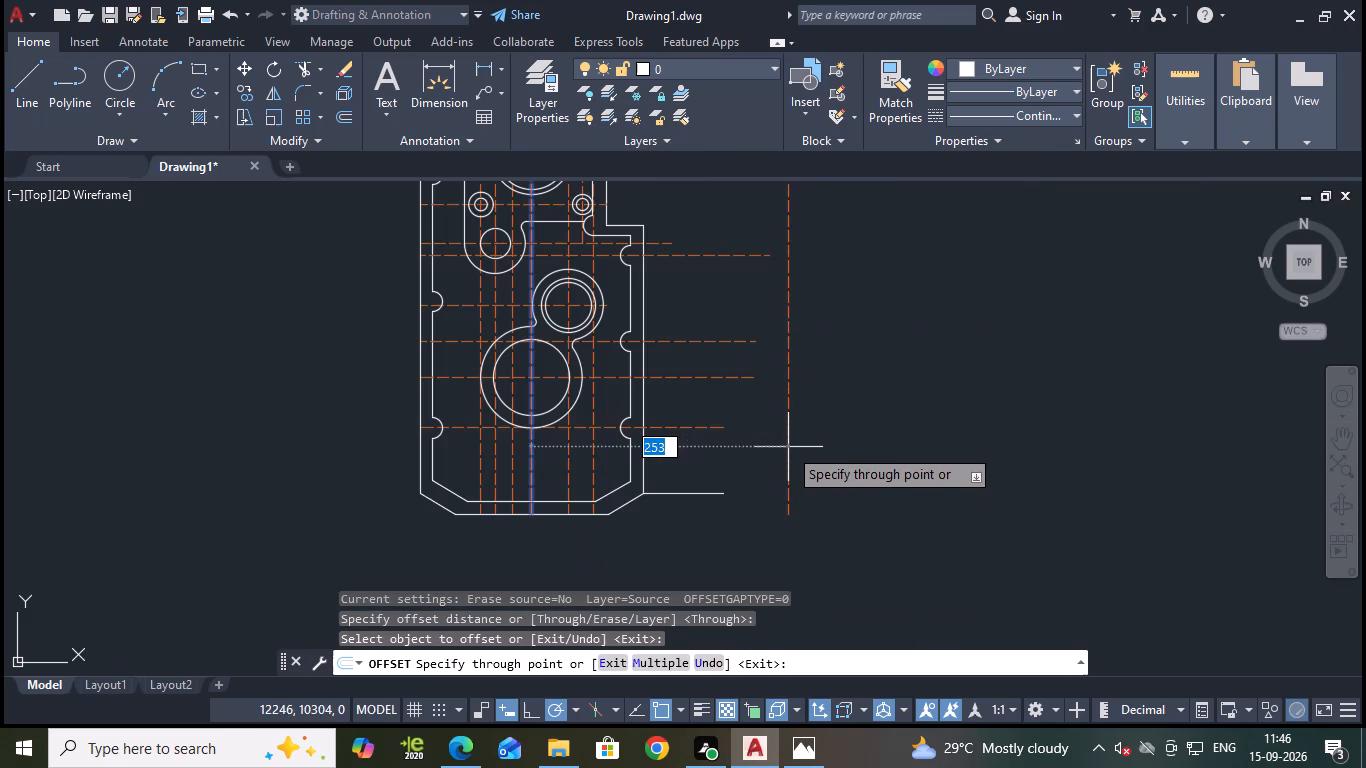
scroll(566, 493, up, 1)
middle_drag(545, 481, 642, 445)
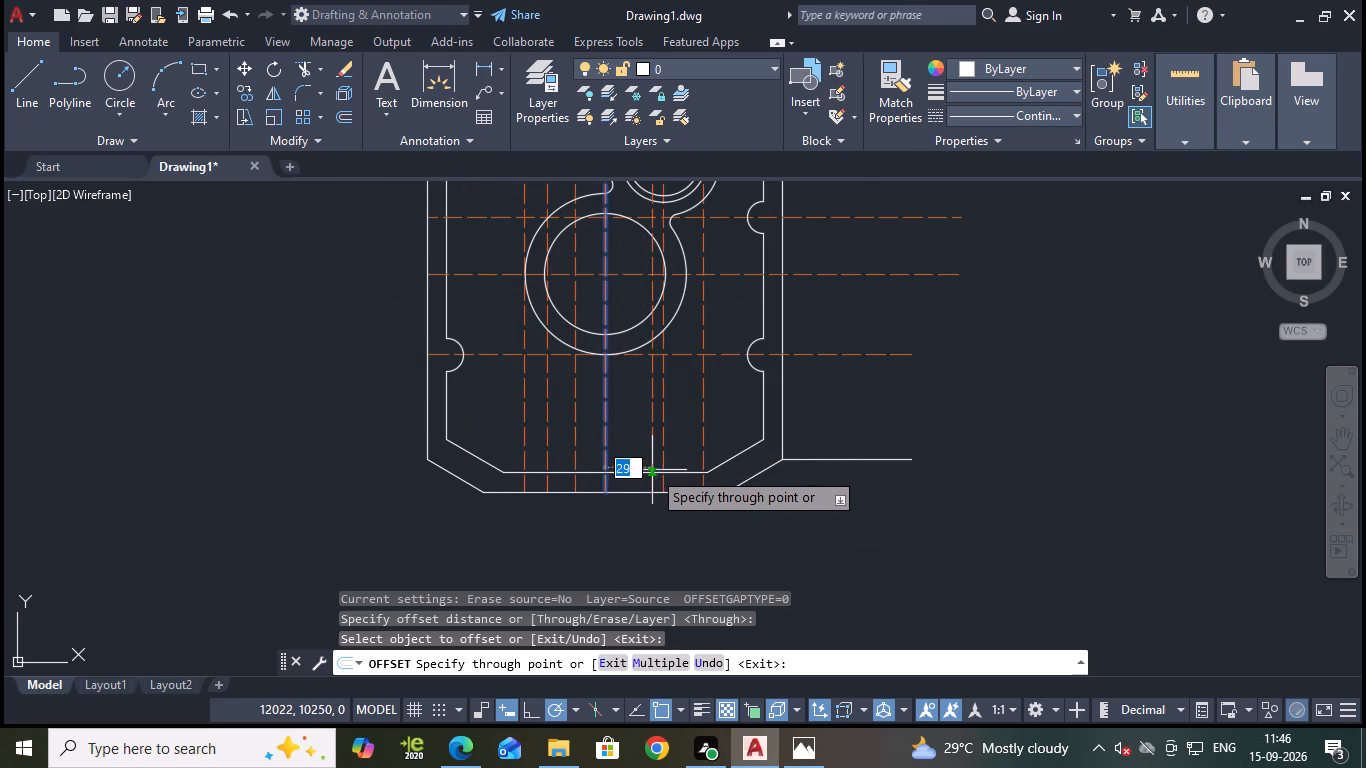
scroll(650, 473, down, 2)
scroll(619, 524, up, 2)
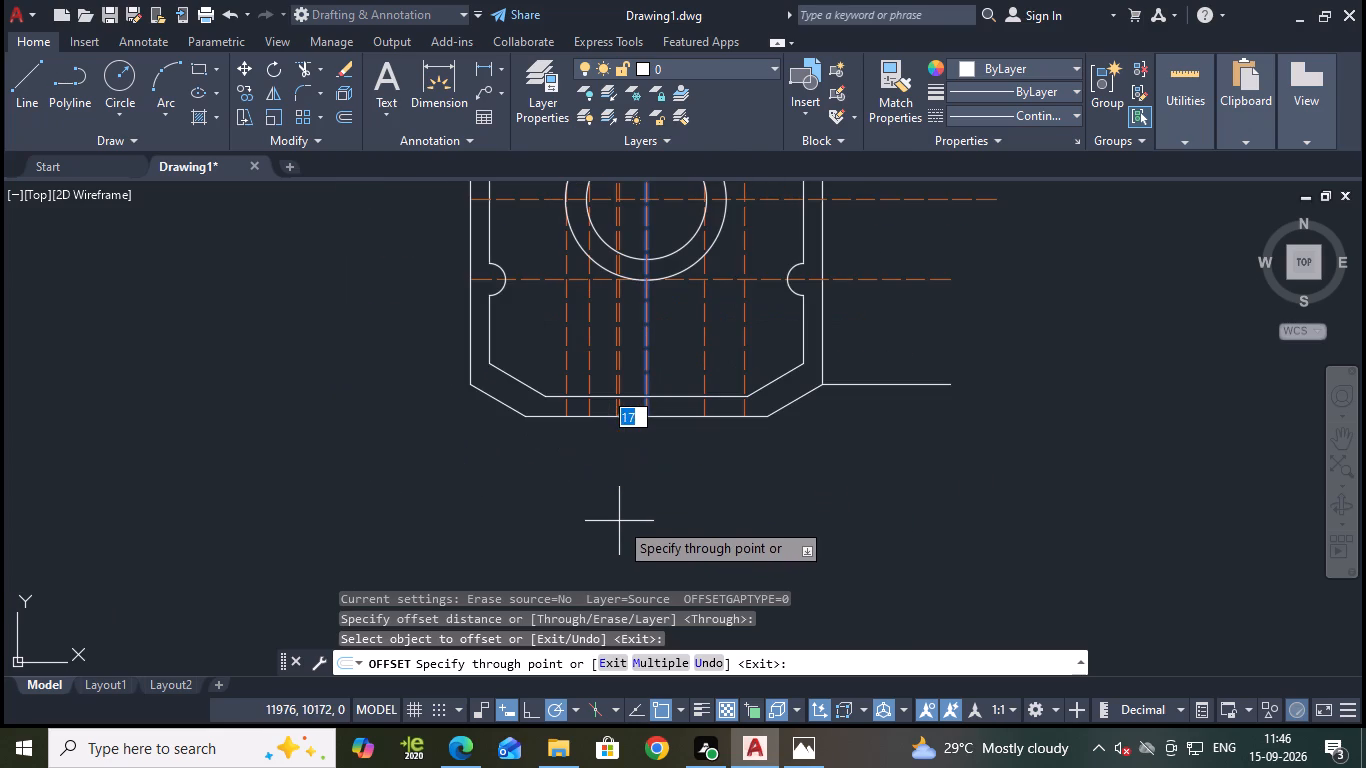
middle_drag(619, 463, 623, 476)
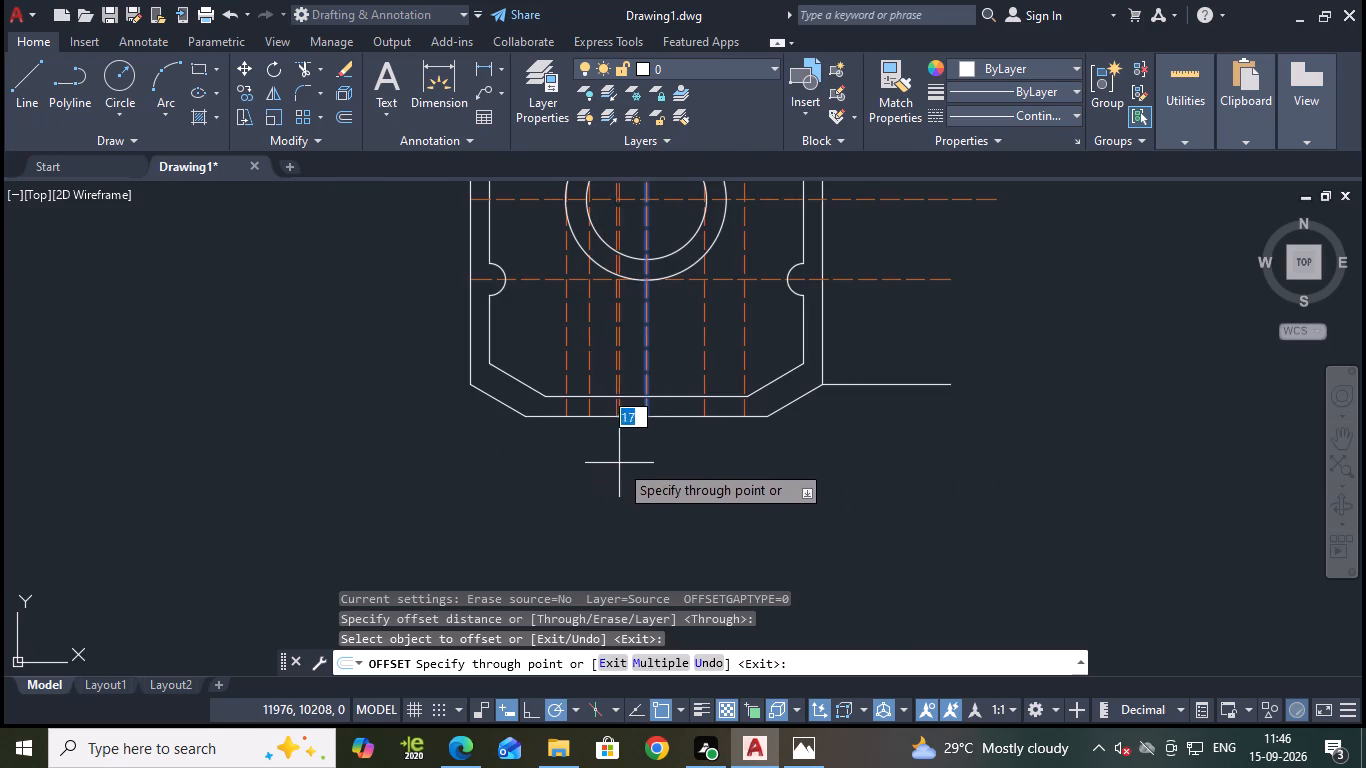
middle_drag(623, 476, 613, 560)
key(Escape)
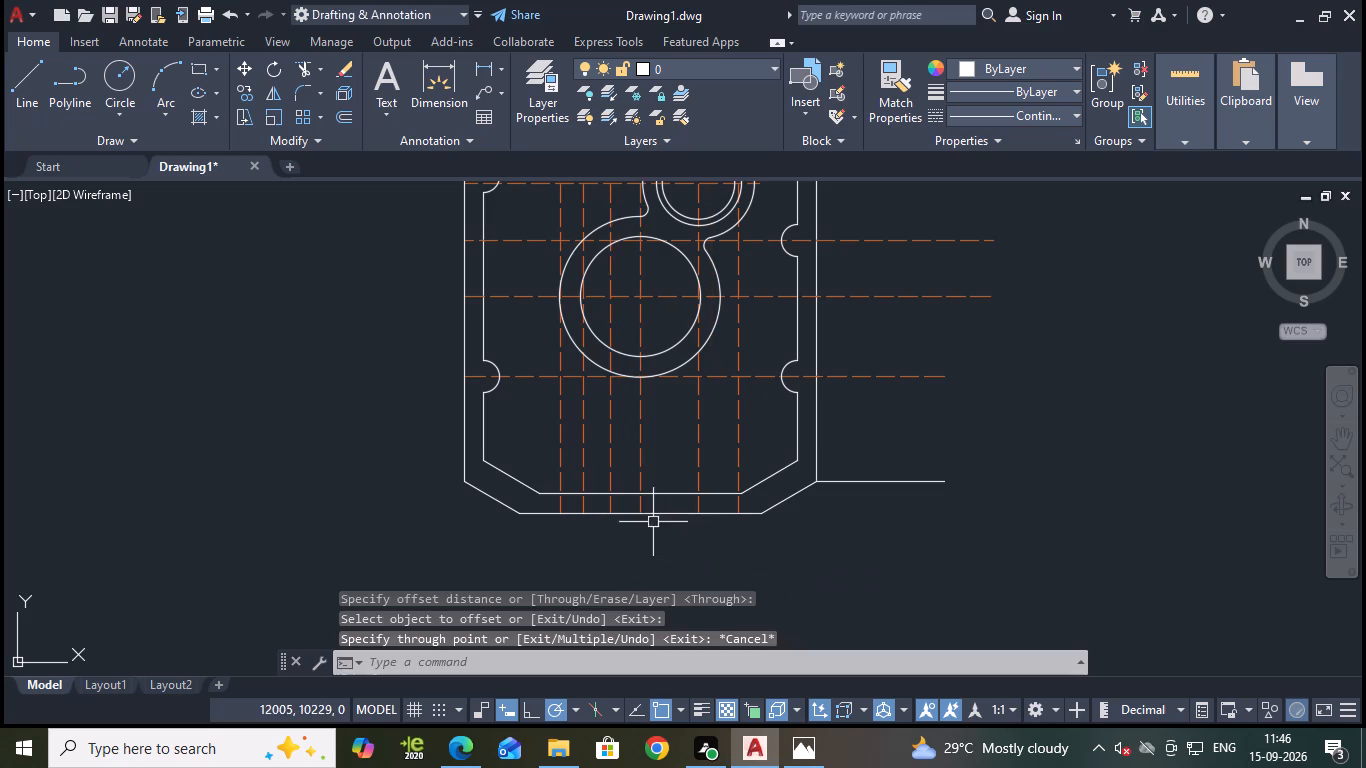
Draw a circle of radius 12.5 mm centred where the 18.5 mm offset centre line crosses the inner profile's bottom edge.
scroll(650, 520, up, 2)
middle_drag(675, 449, 698, 453)
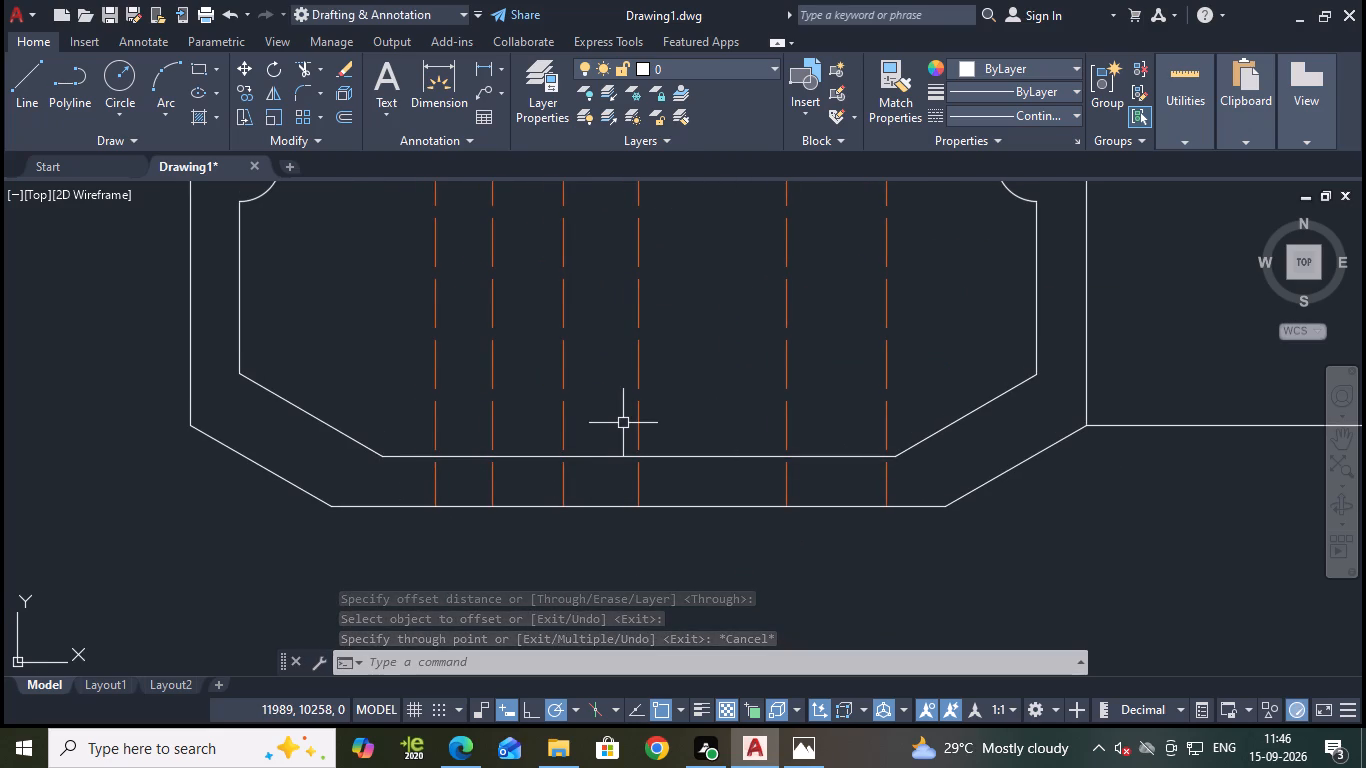
key(c)
key(Return)
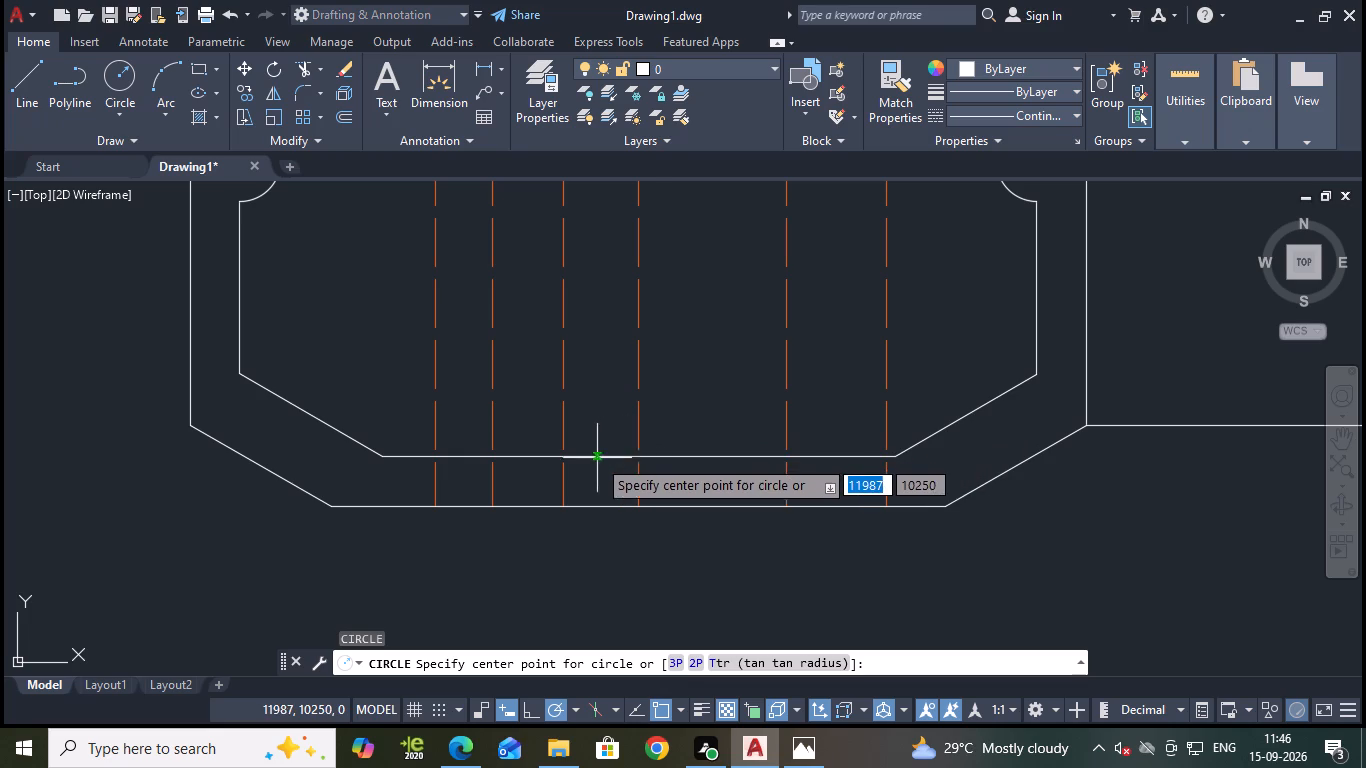
click(560, 458)
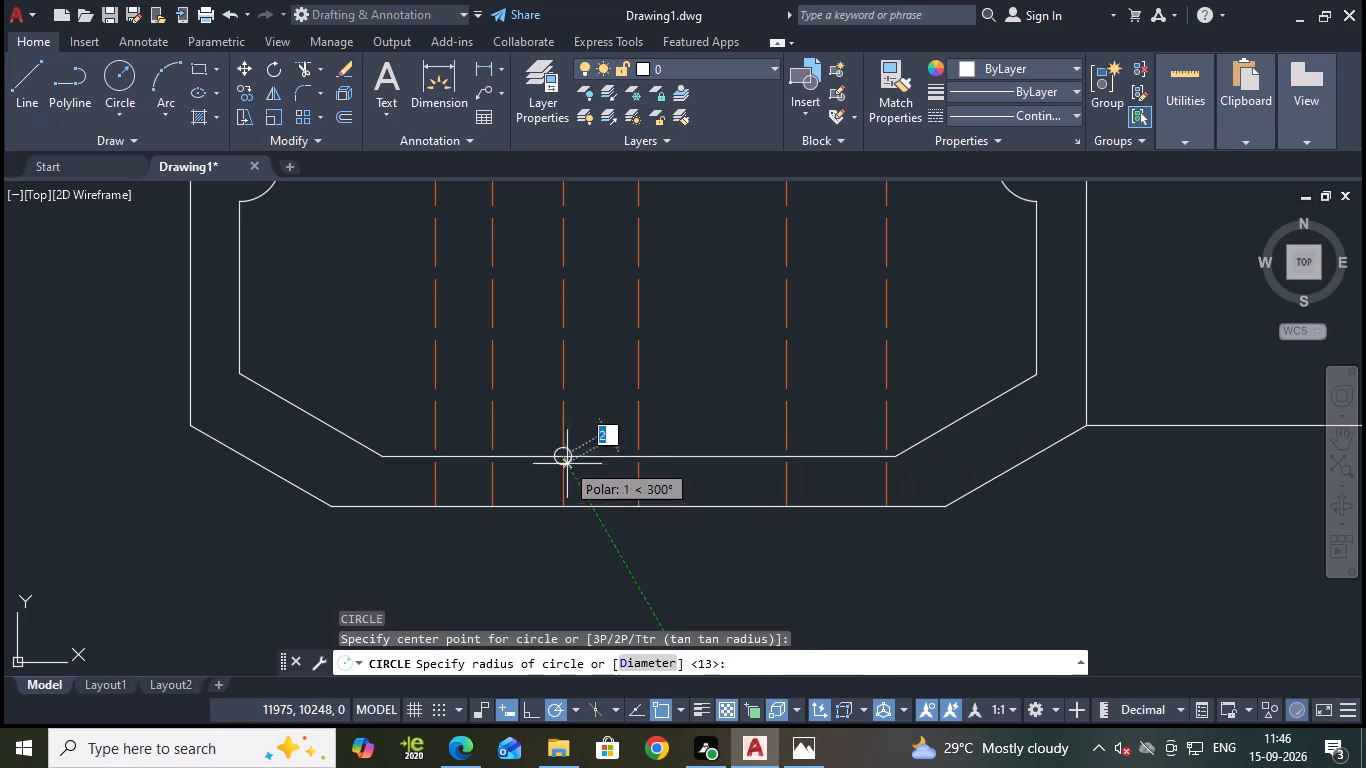
text(12.5)
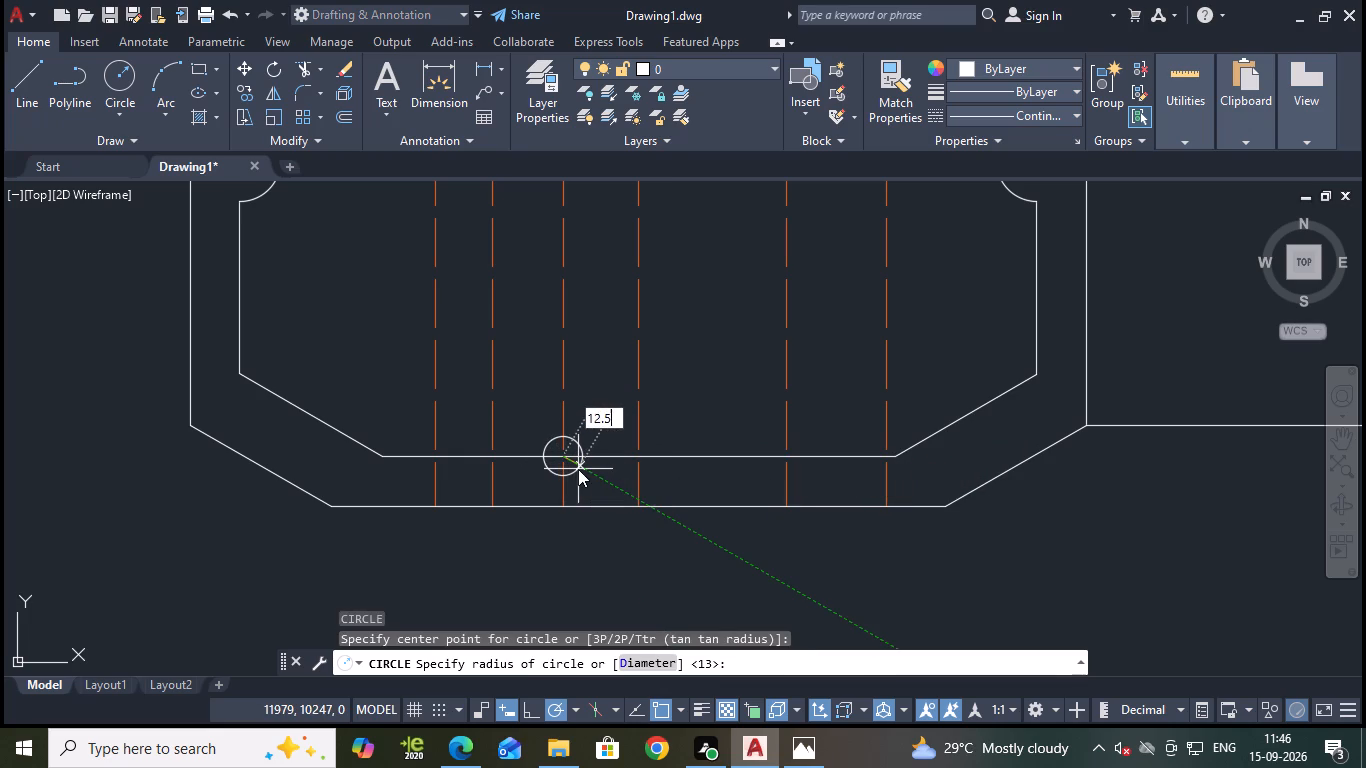
key(Return)
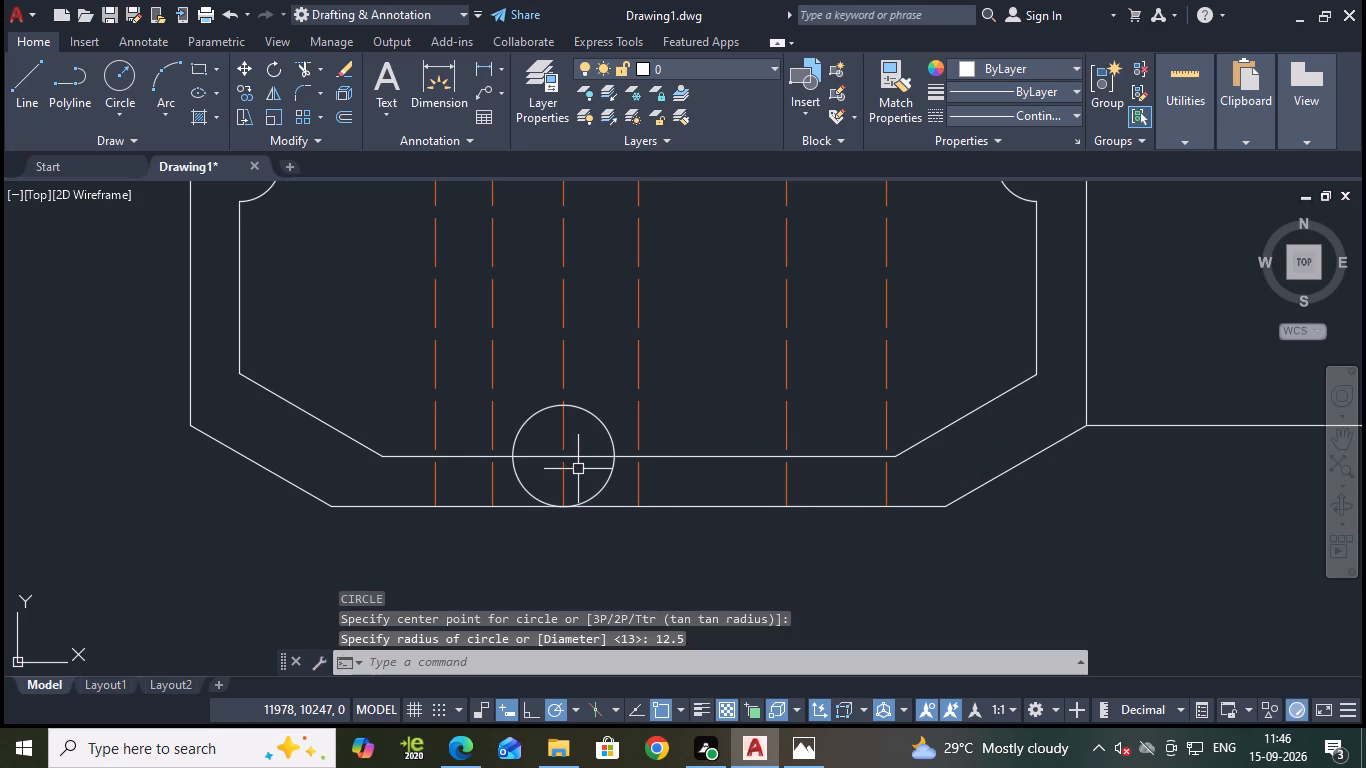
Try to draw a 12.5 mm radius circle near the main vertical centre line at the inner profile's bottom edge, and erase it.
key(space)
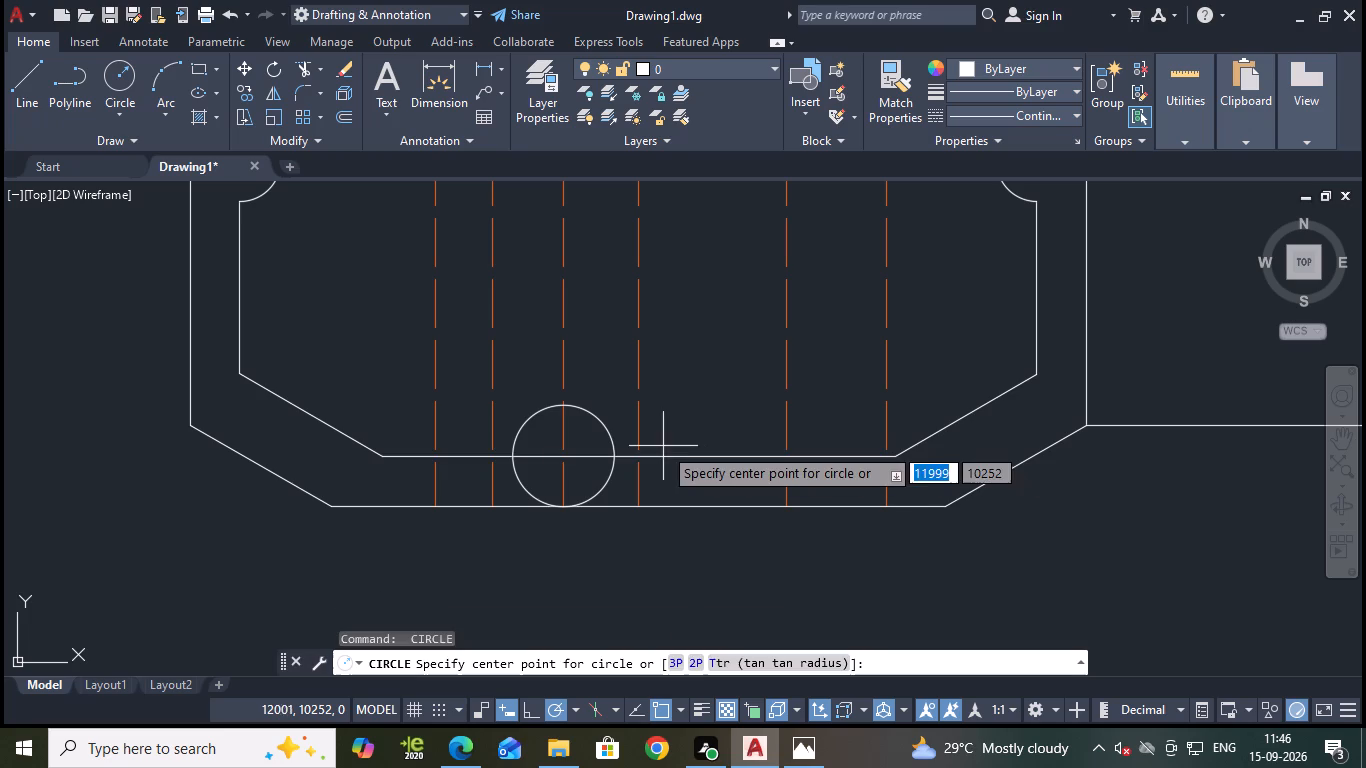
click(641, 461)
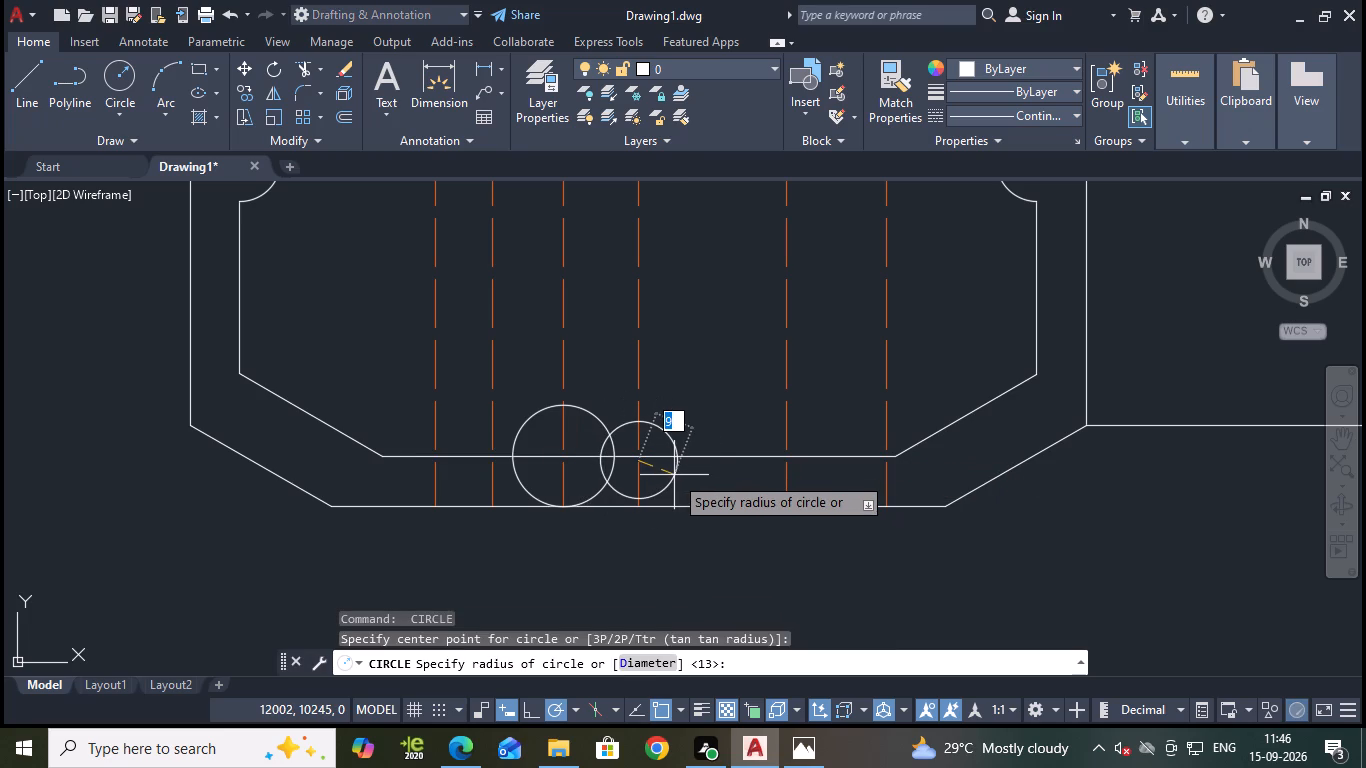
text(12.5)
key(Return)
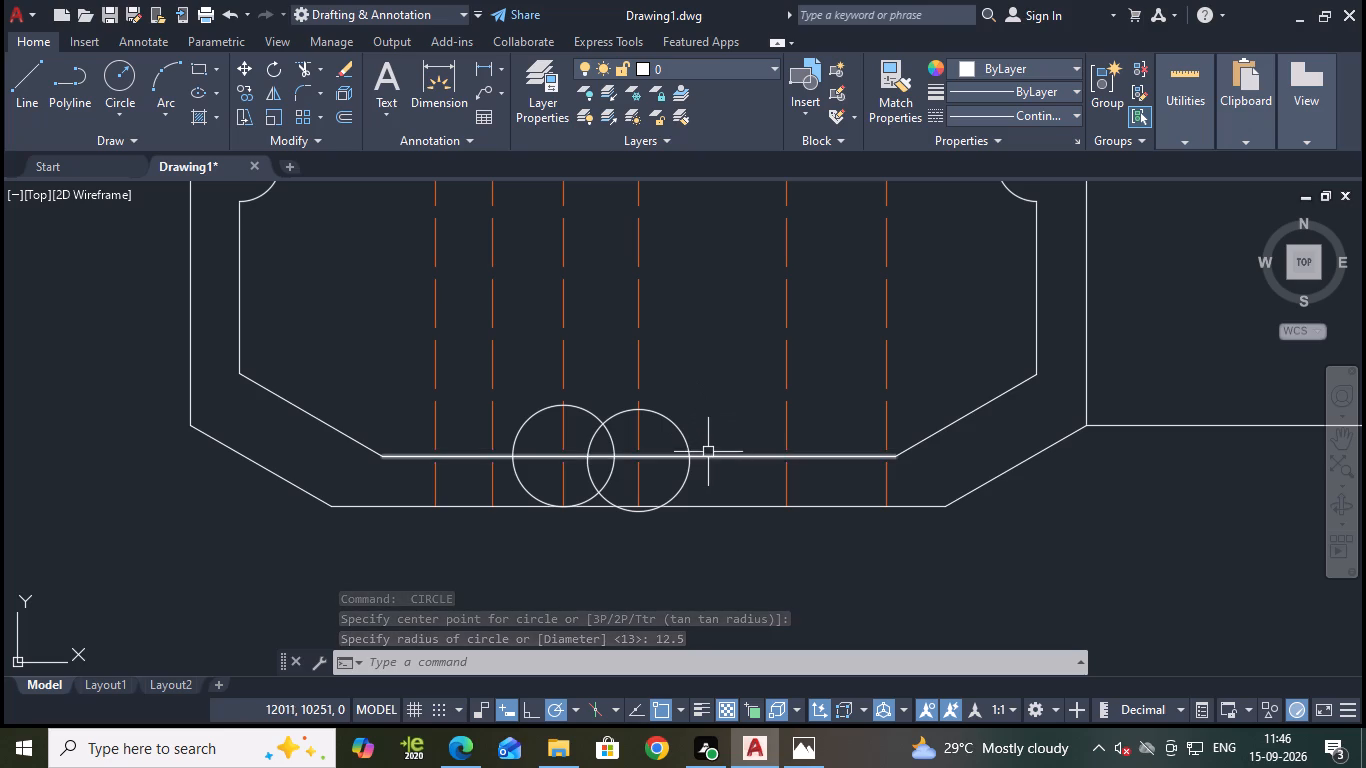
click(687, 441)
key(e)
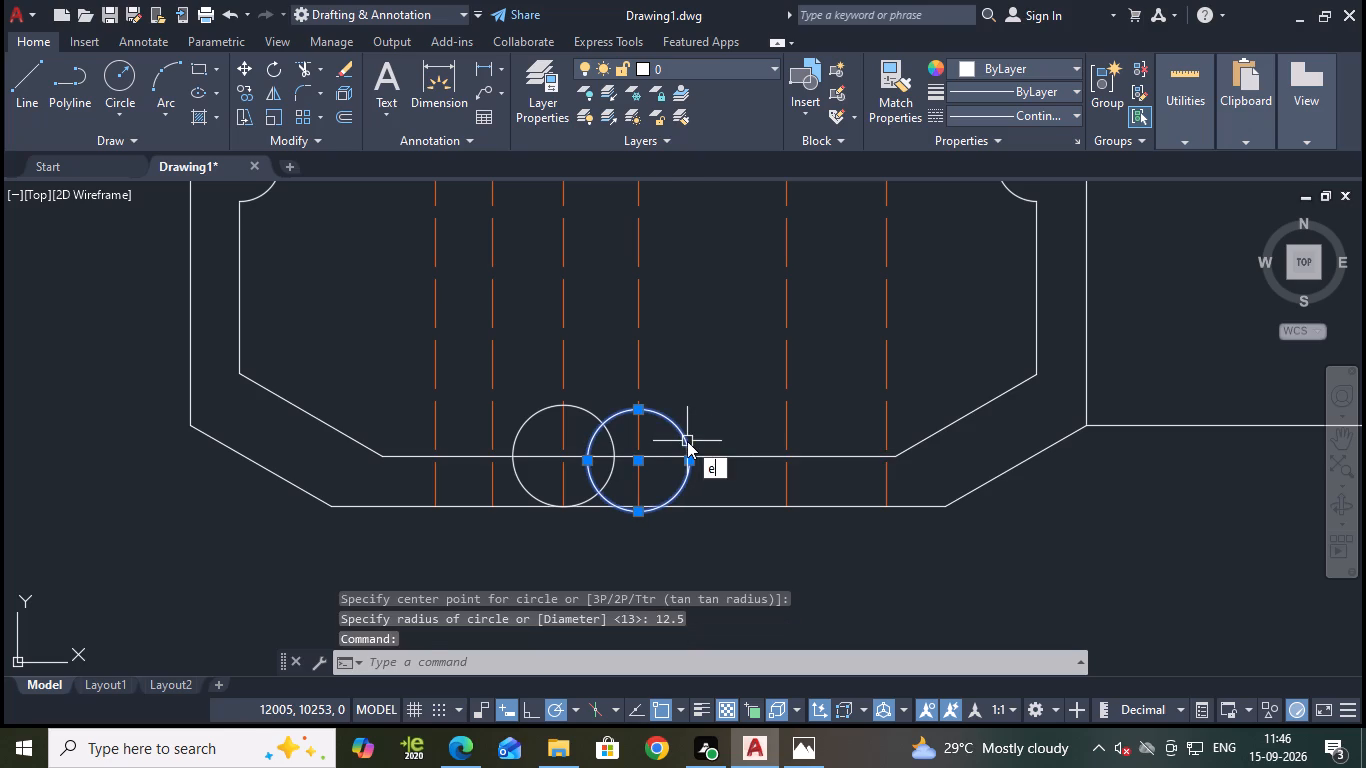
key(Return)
Draw a circle of radius 12.5 mm centred where the main vertical centre line crosses the inner profile's bottom edge.
click(123, 81)
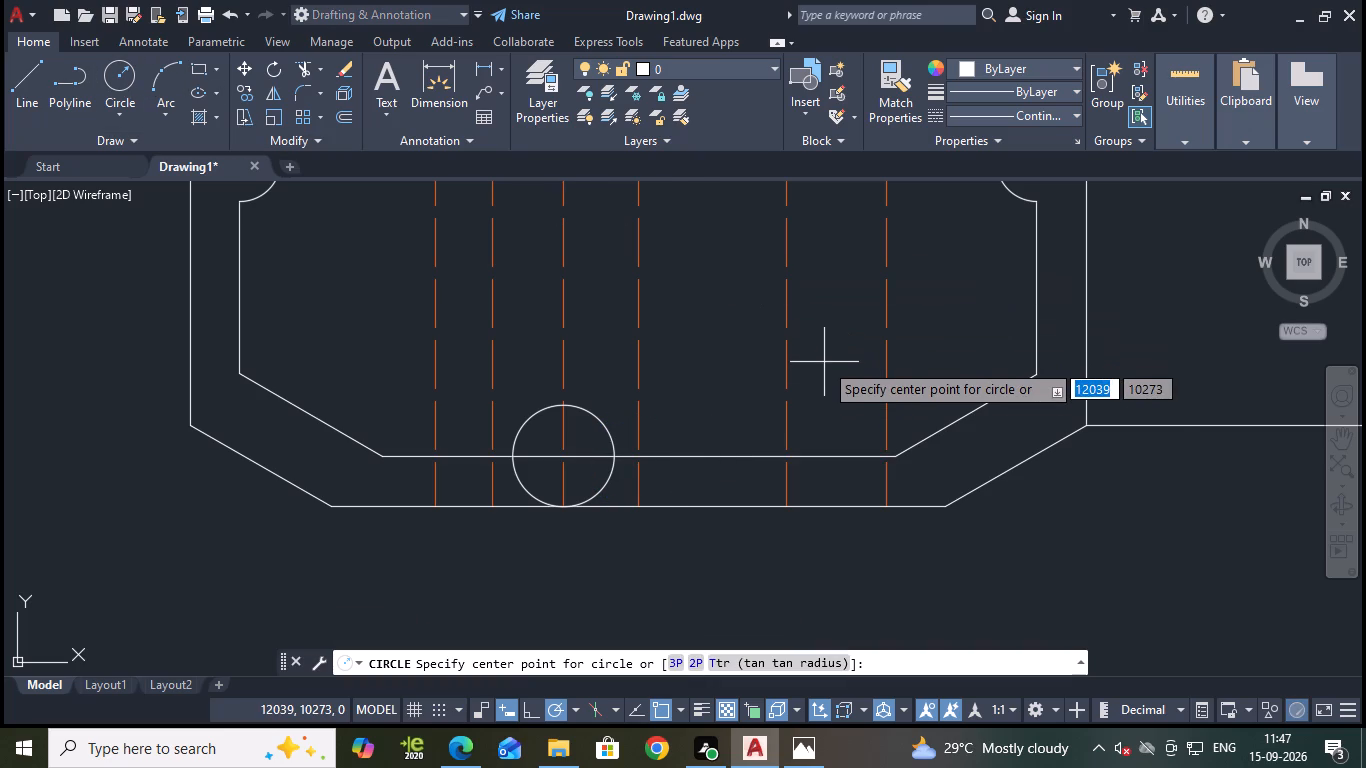
scroll(658, 453, up, 2)
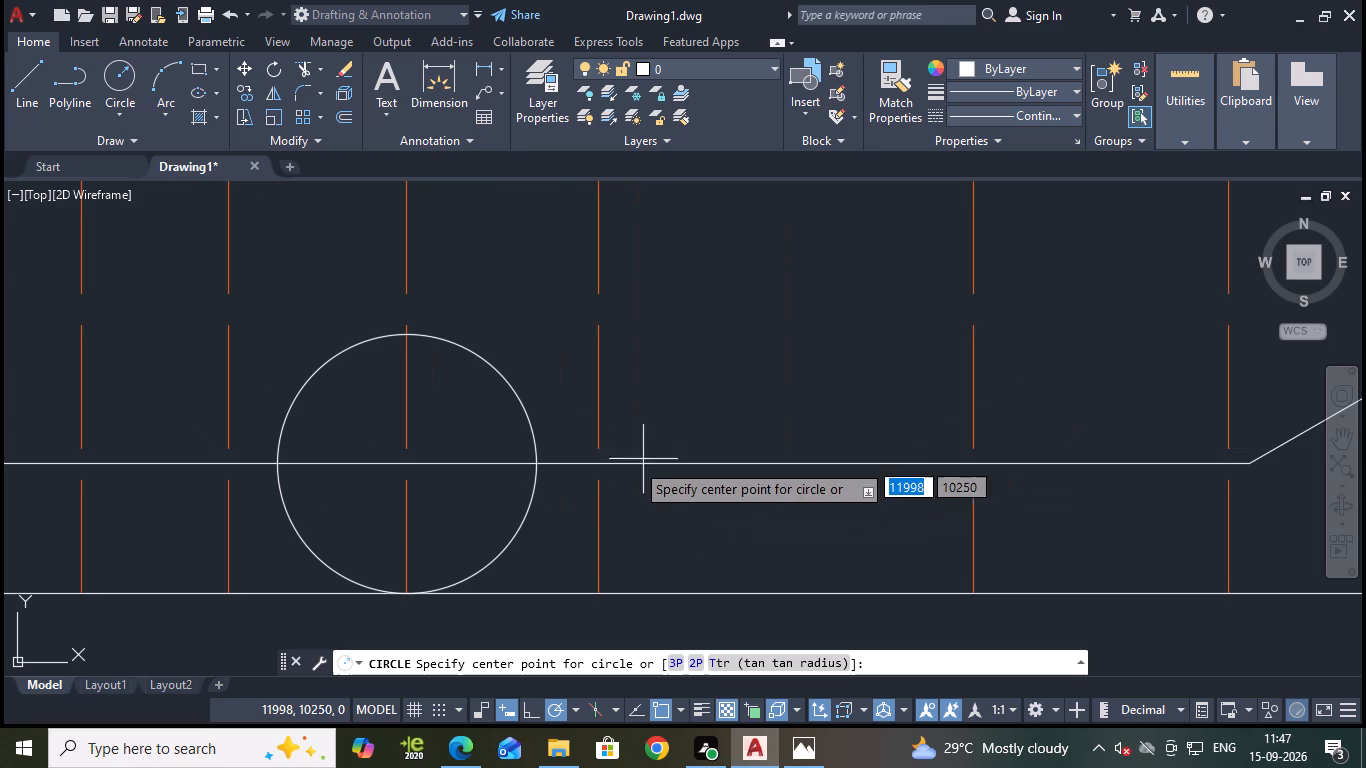
click(594, 465)
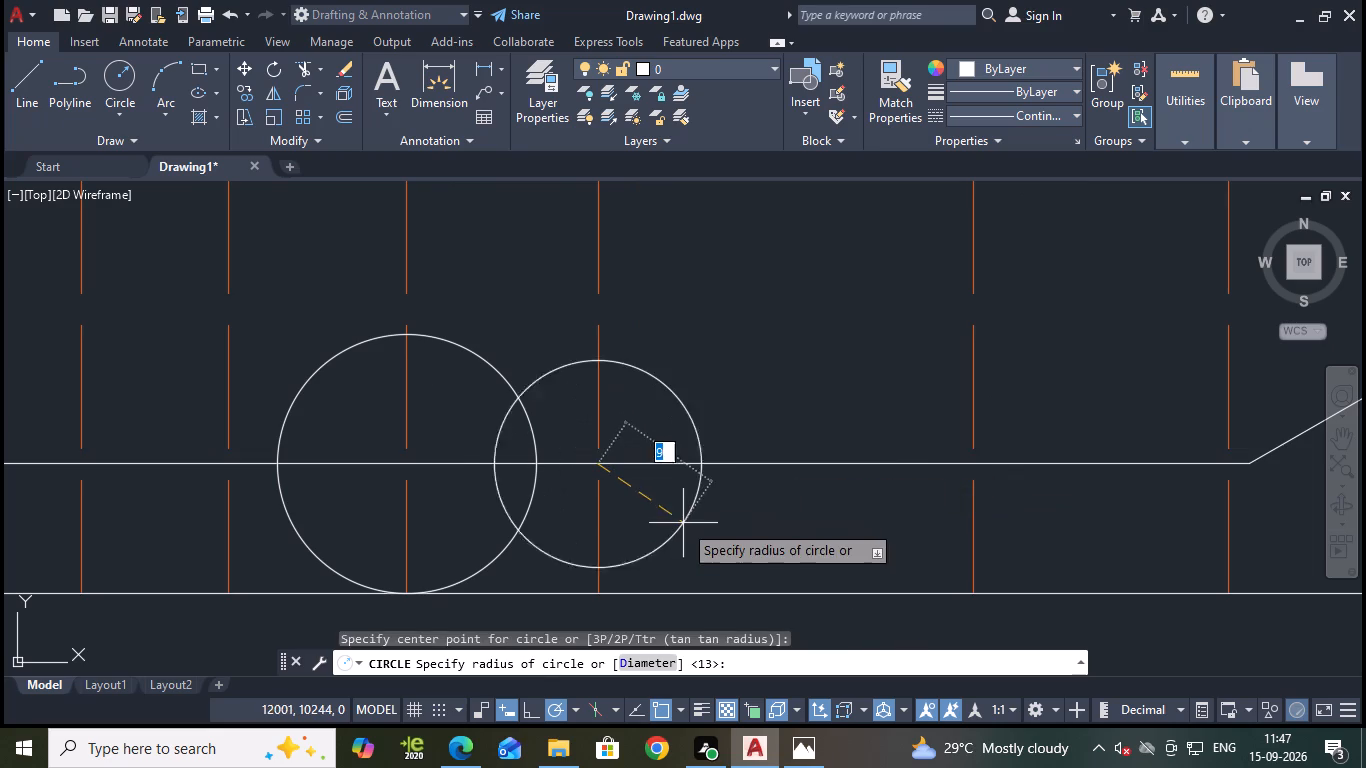
text(12.5)
key(Return)
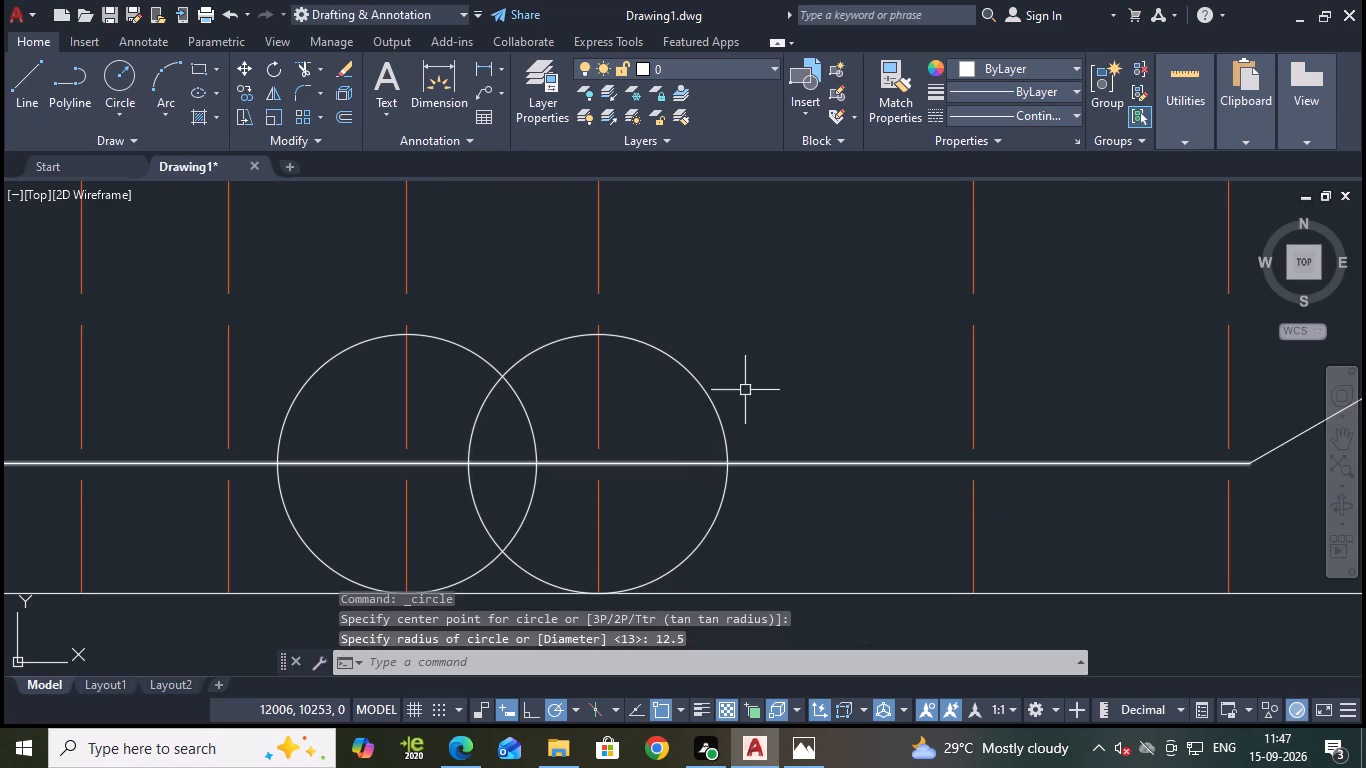
Draw a horizontal line joining the top quadrants of the two overlapping 12.5 mm radius circles.
middle_drag(752, 369, 797, 391)
scroll(799, 388, down, 2)
key(l)
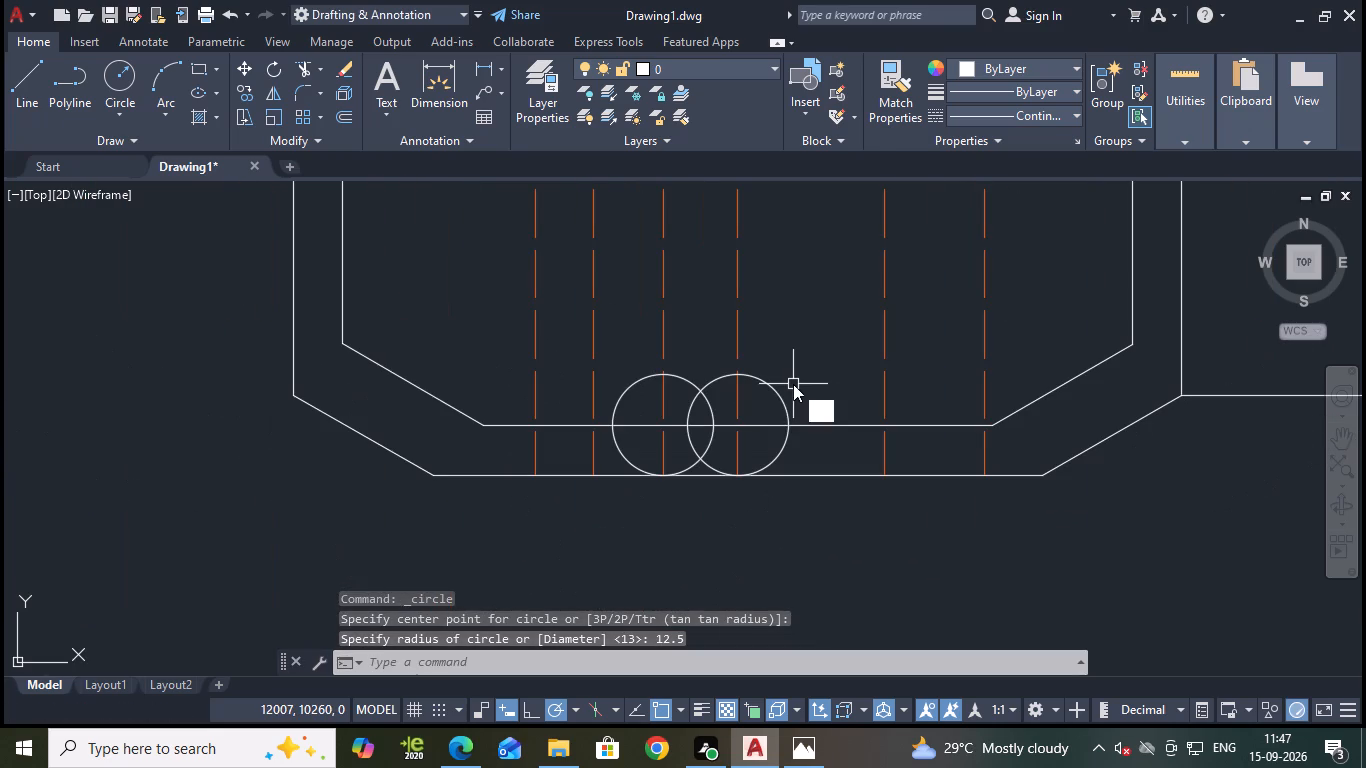
key(Return)
click(735, 375)
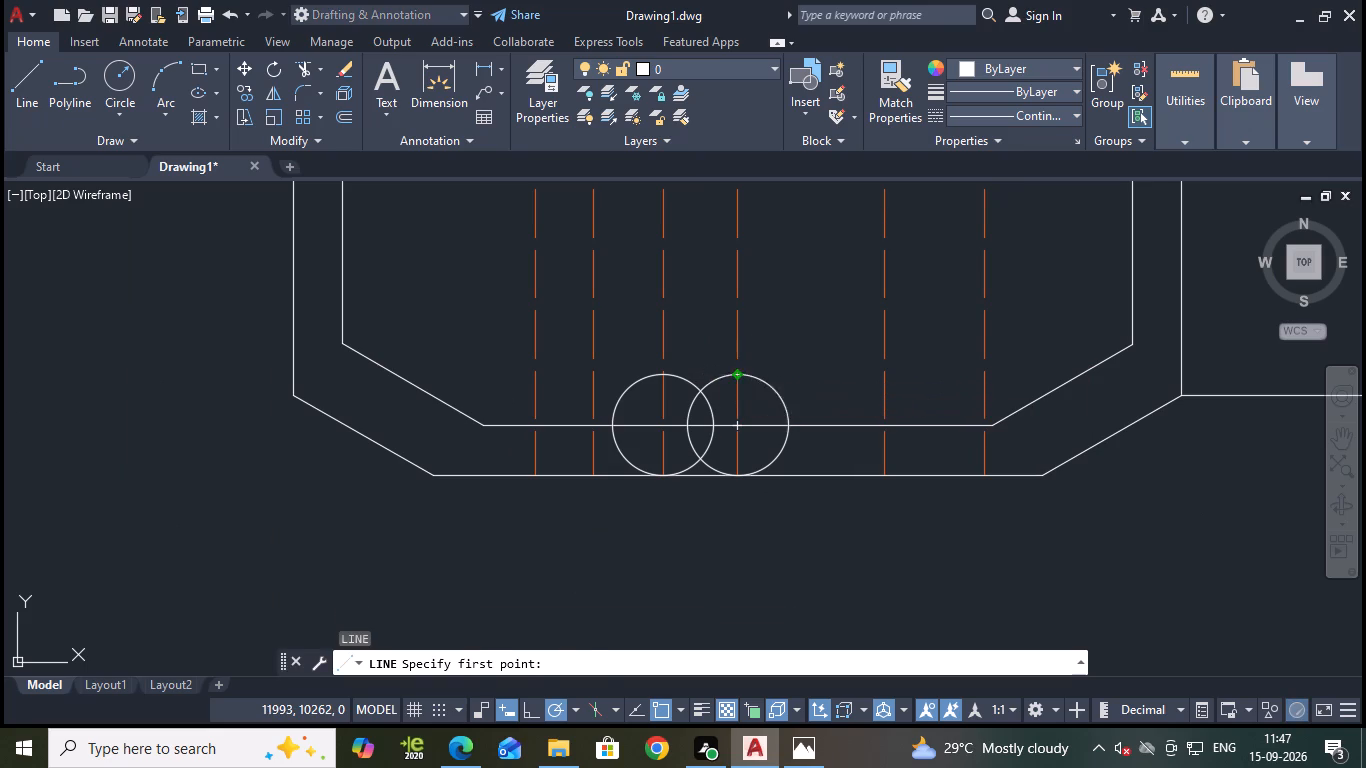
click(660, 377)
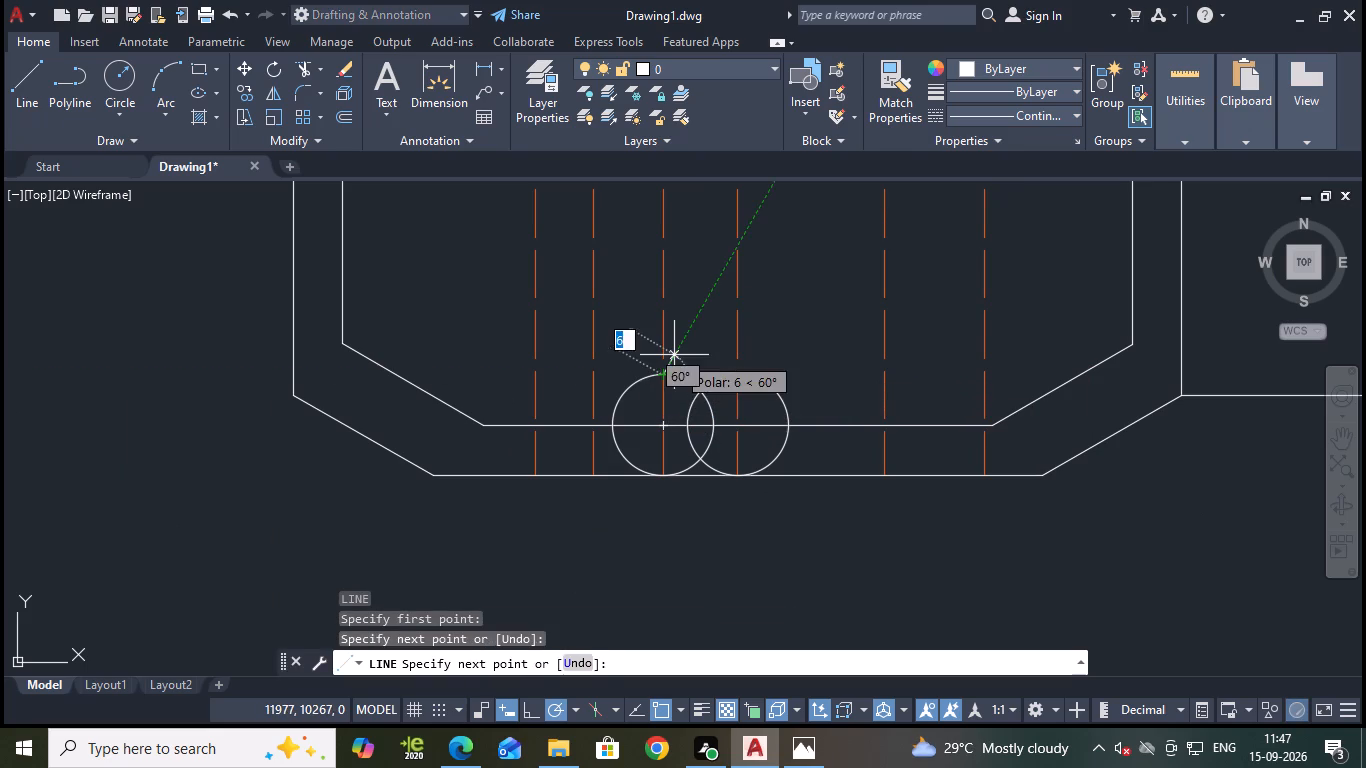
key(Escape)
Trim the two circles' overlapping inner arcs and outer lower arcs, keeping the outer upper quarter arcs of the bottom slot notch.
middle_drag(719, 360, 742, 360)
scroll(741, 358, up, 1)
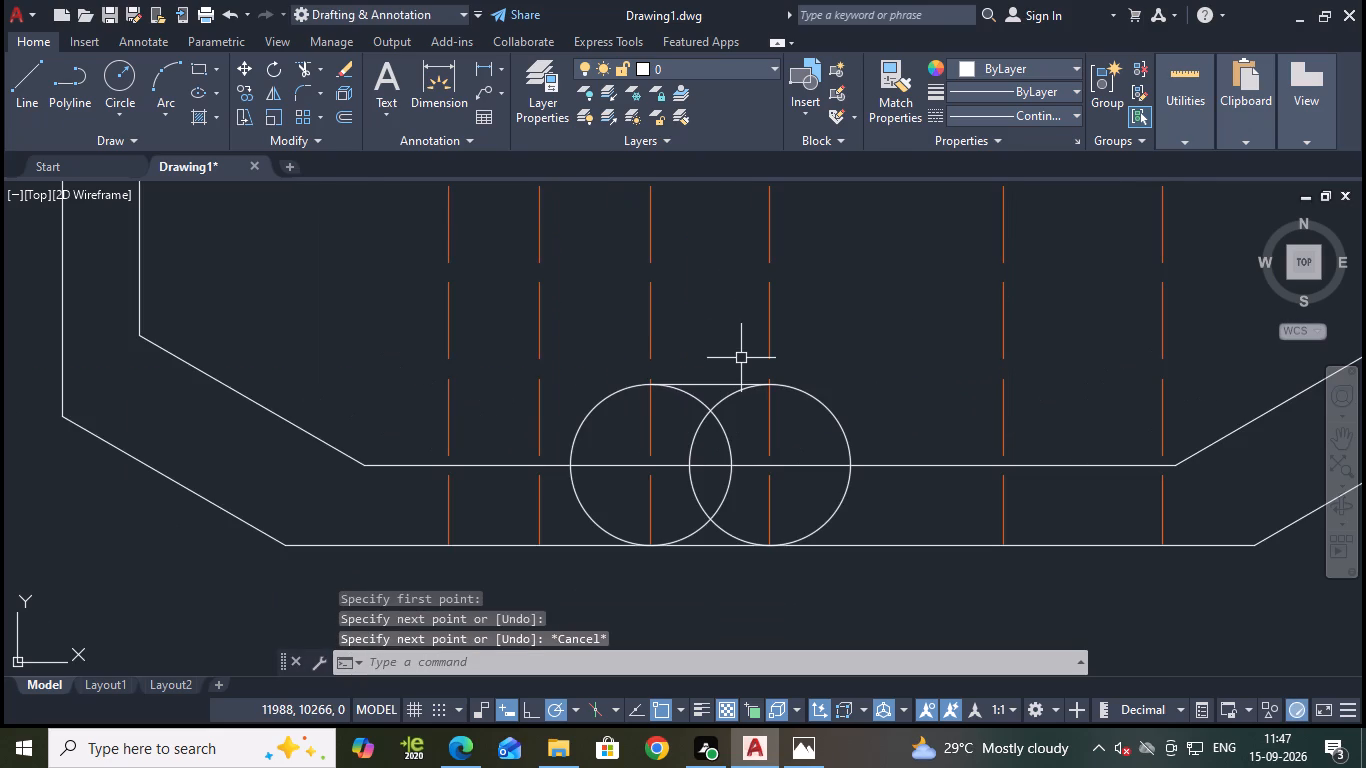
text(tr)
key(Return)
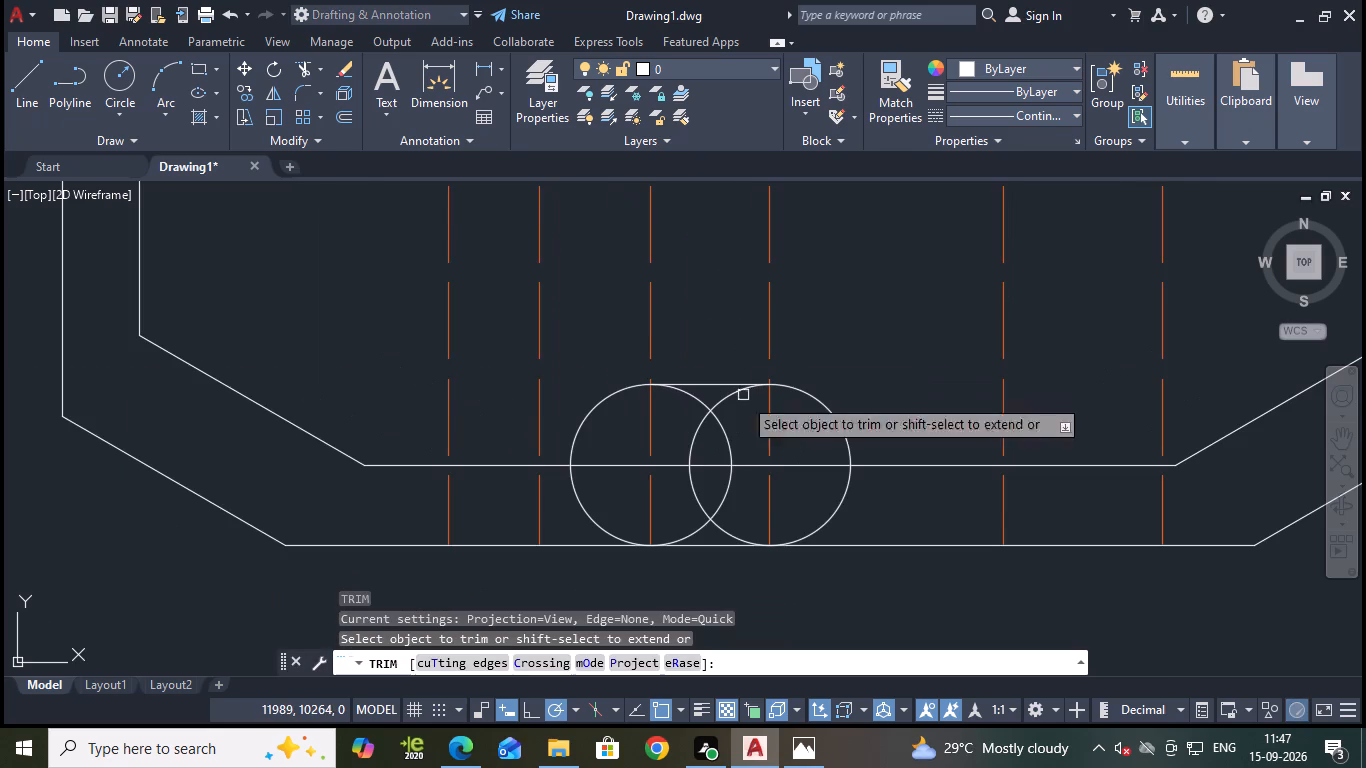
drag(746, 433, 688, 434)
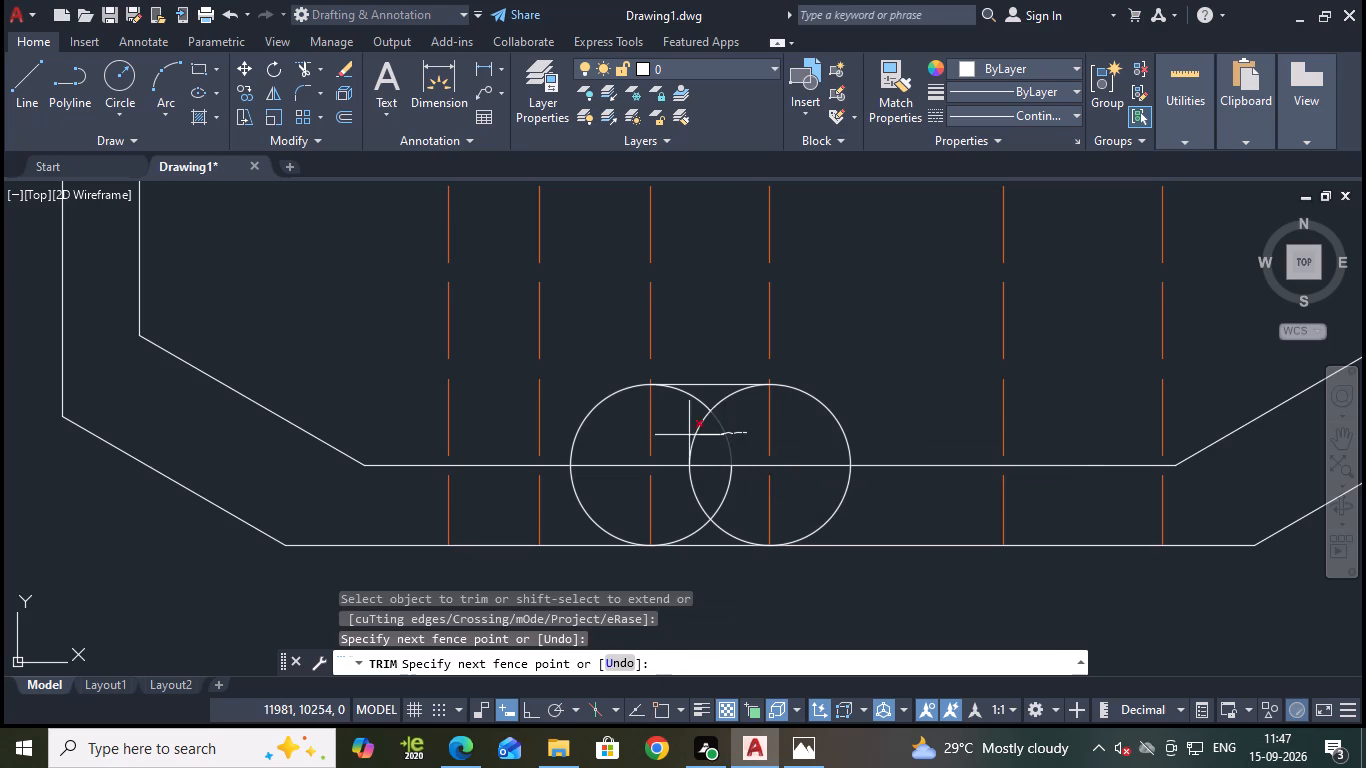
drag(688, 434, 680, 431)
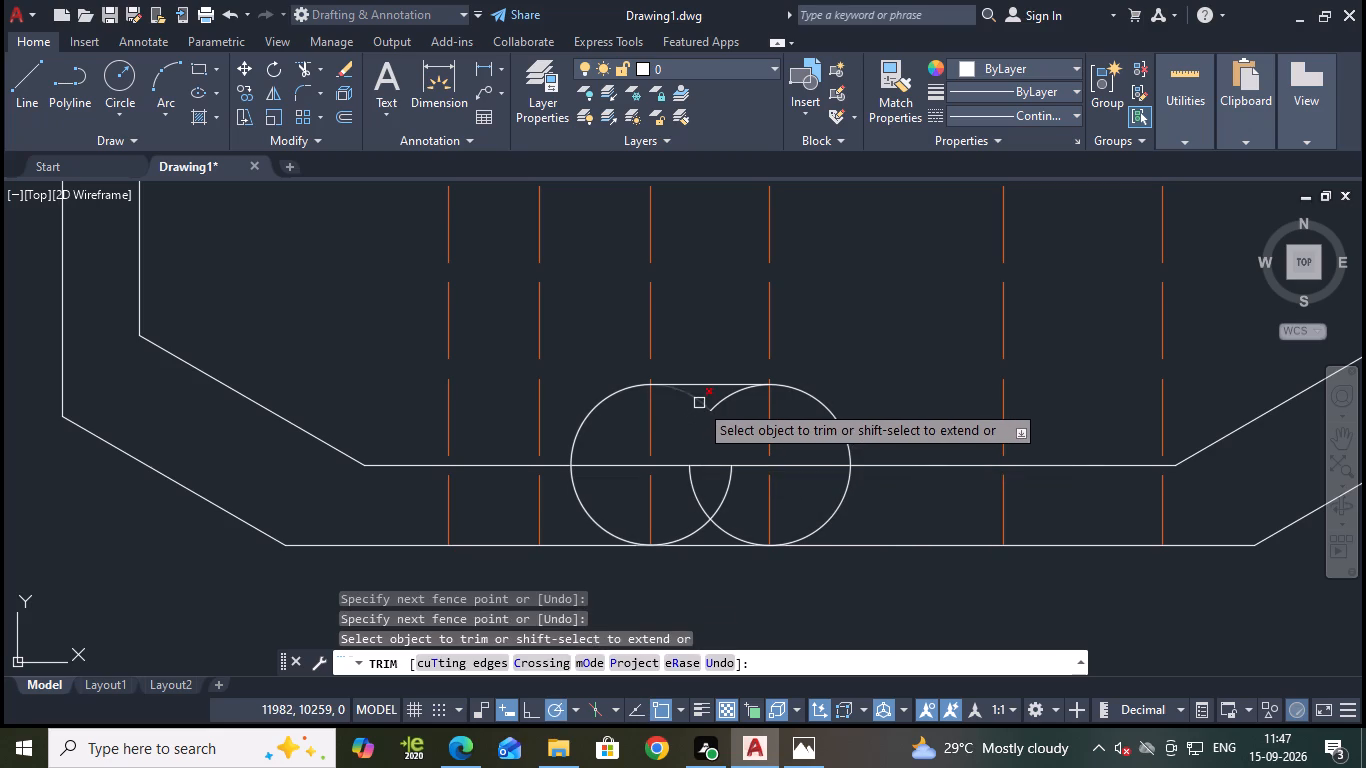
click(701, 402)
click(577, 490)
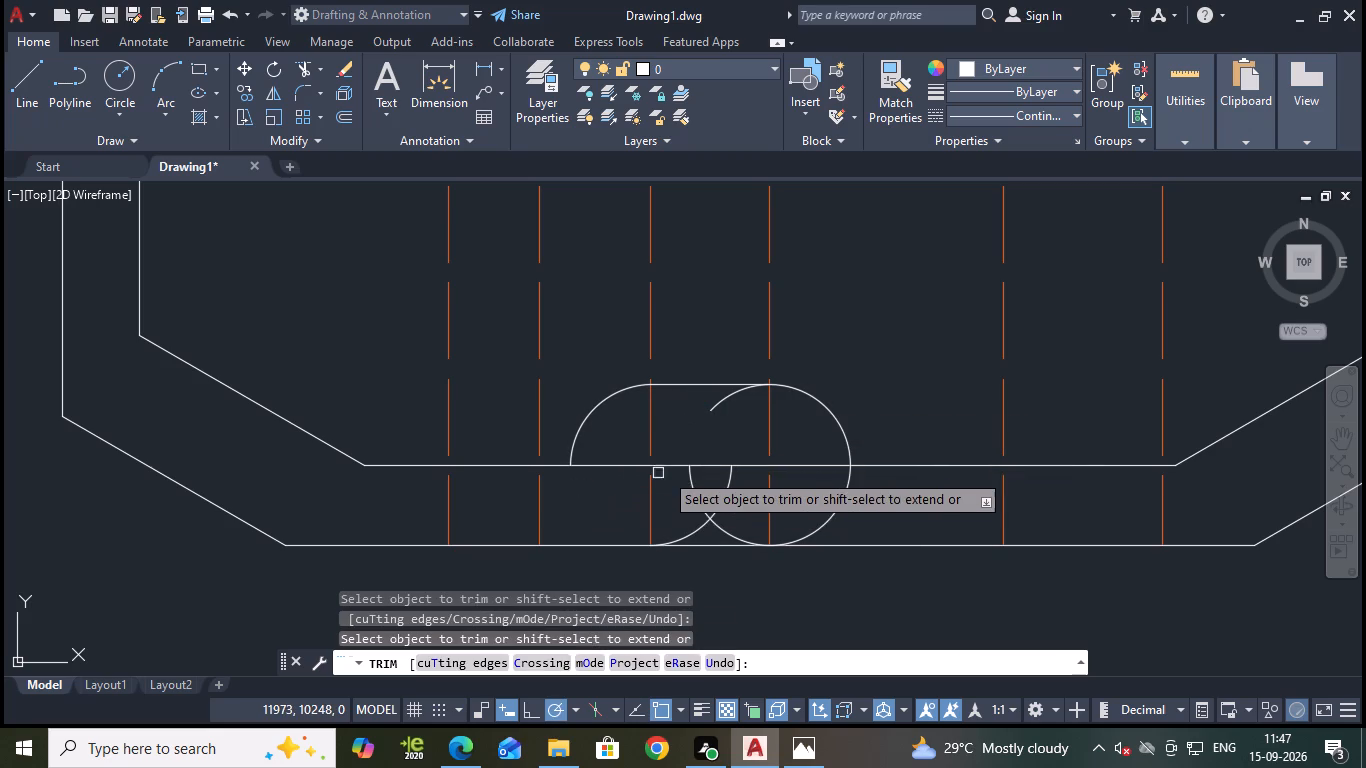
click(715, 402)
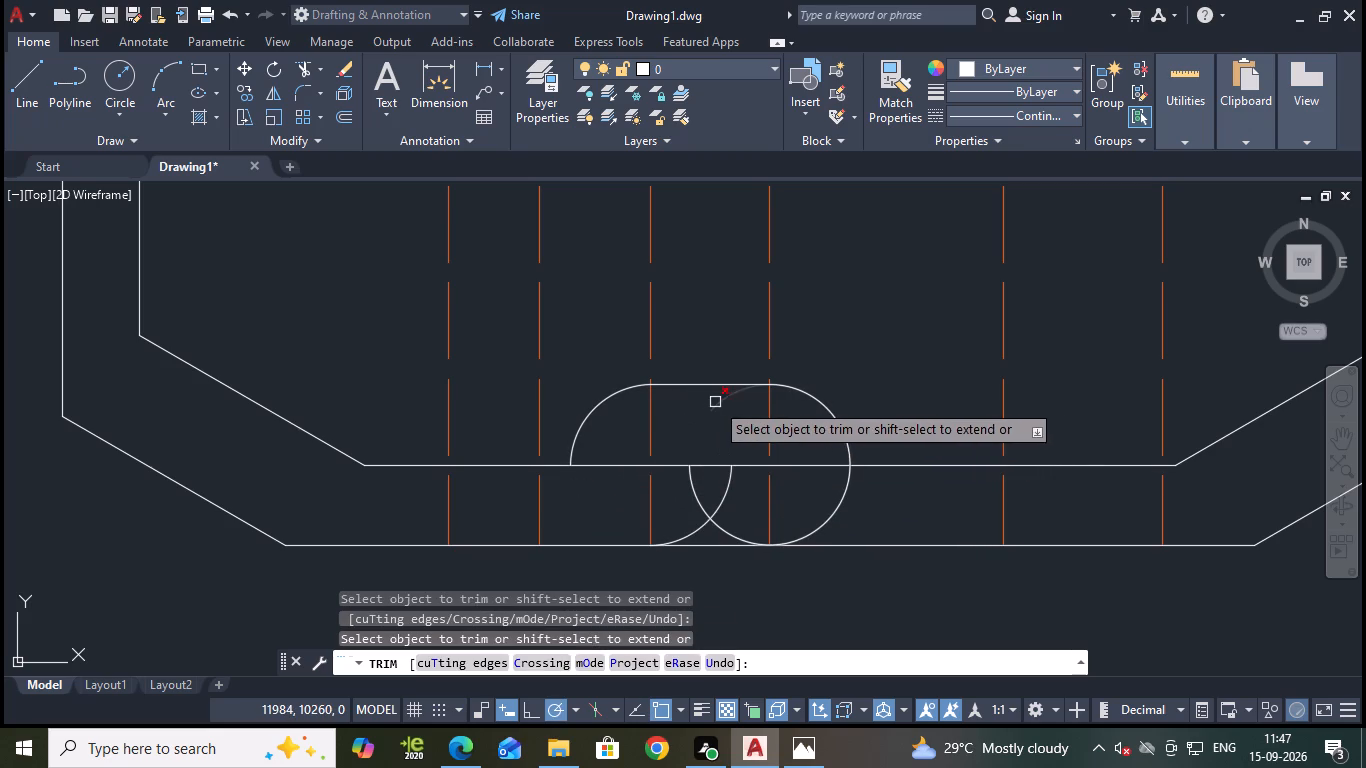
click(849, 489)
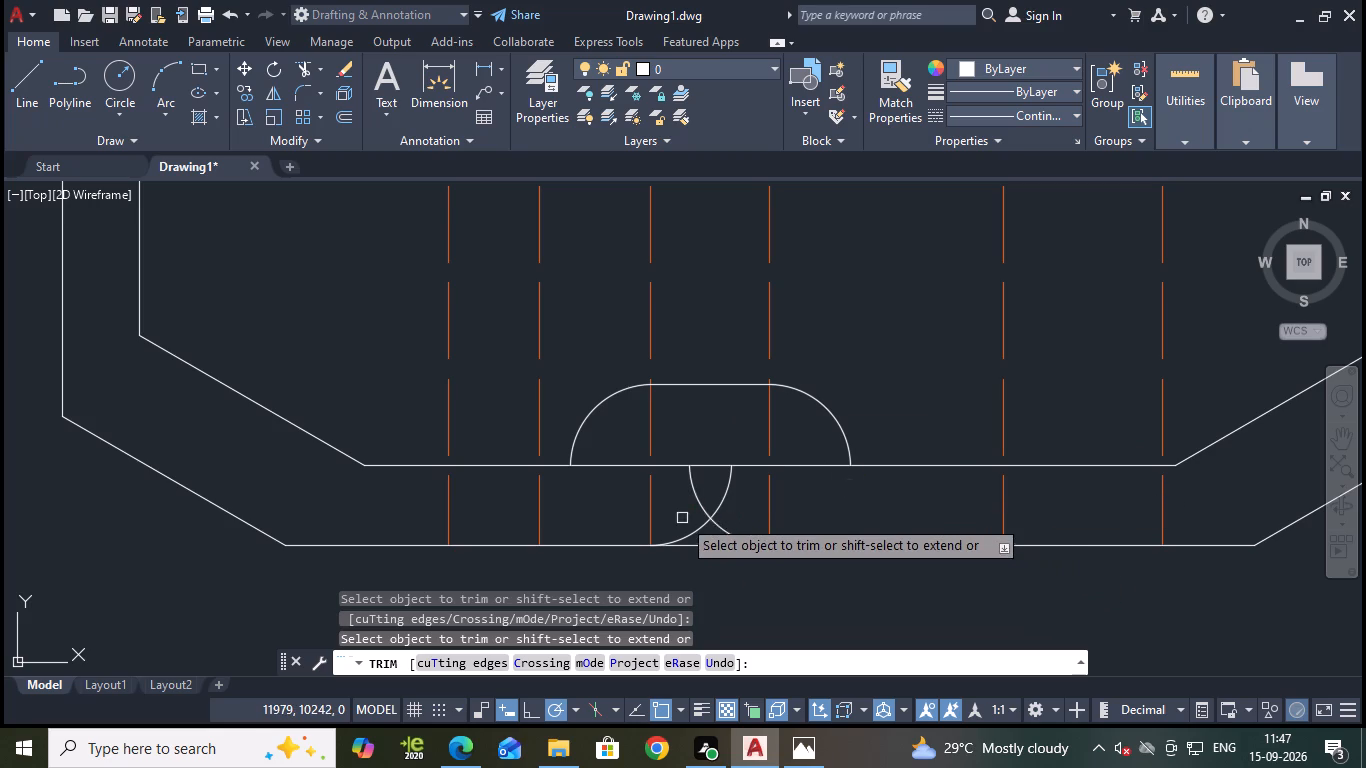
click(692, 486)
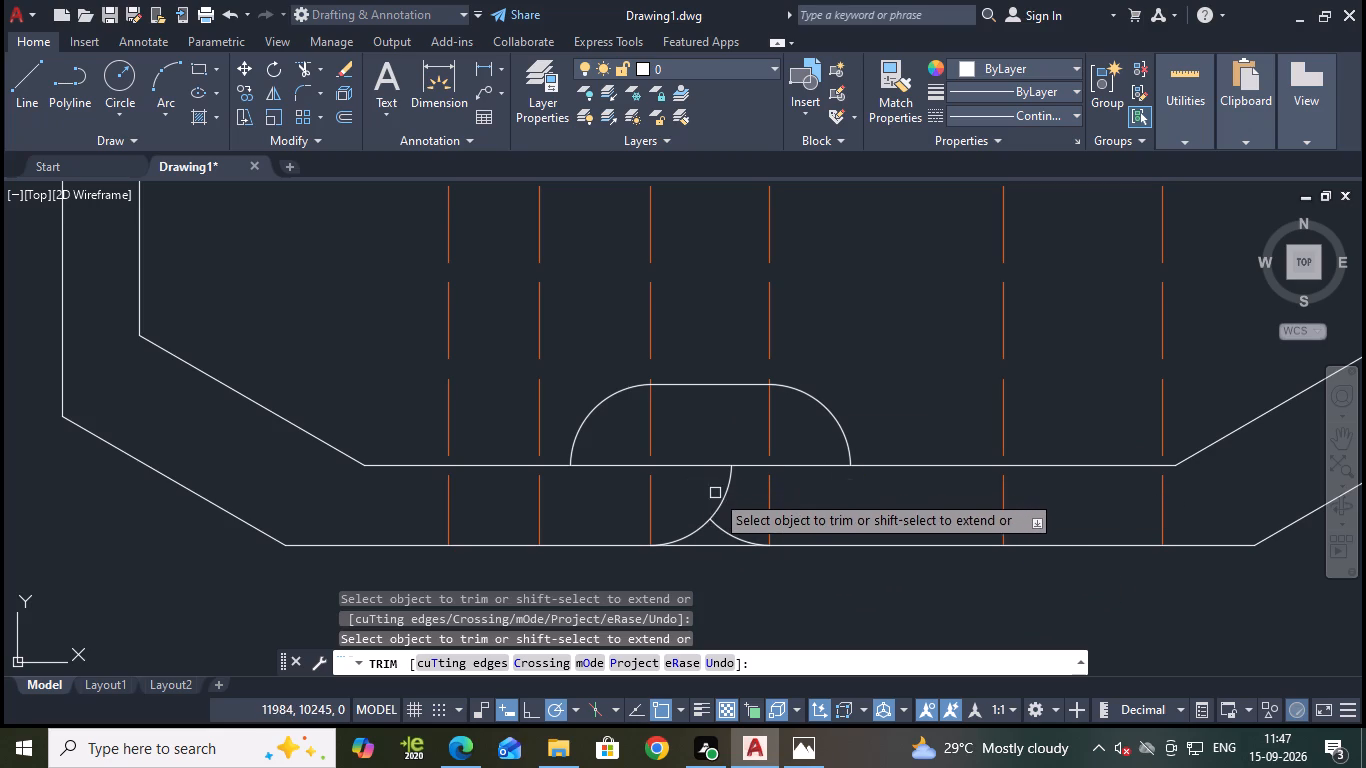
click(727, 500)
Trim the inner profile's bottom edge between the quarter arcs and remove the leftover lower arc pieces to open the notch.
click(720, 468)
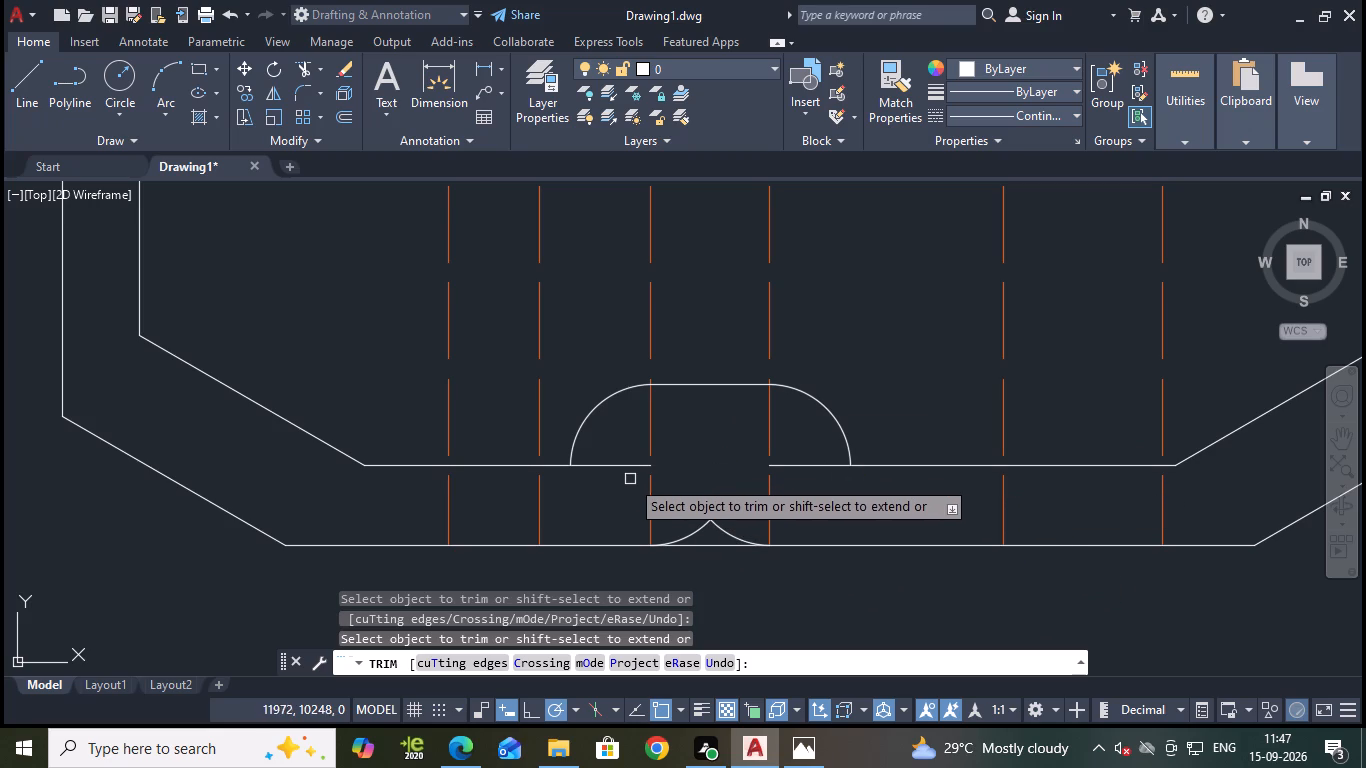
click(618, 468)
click(784, 471)
click(785, 473)
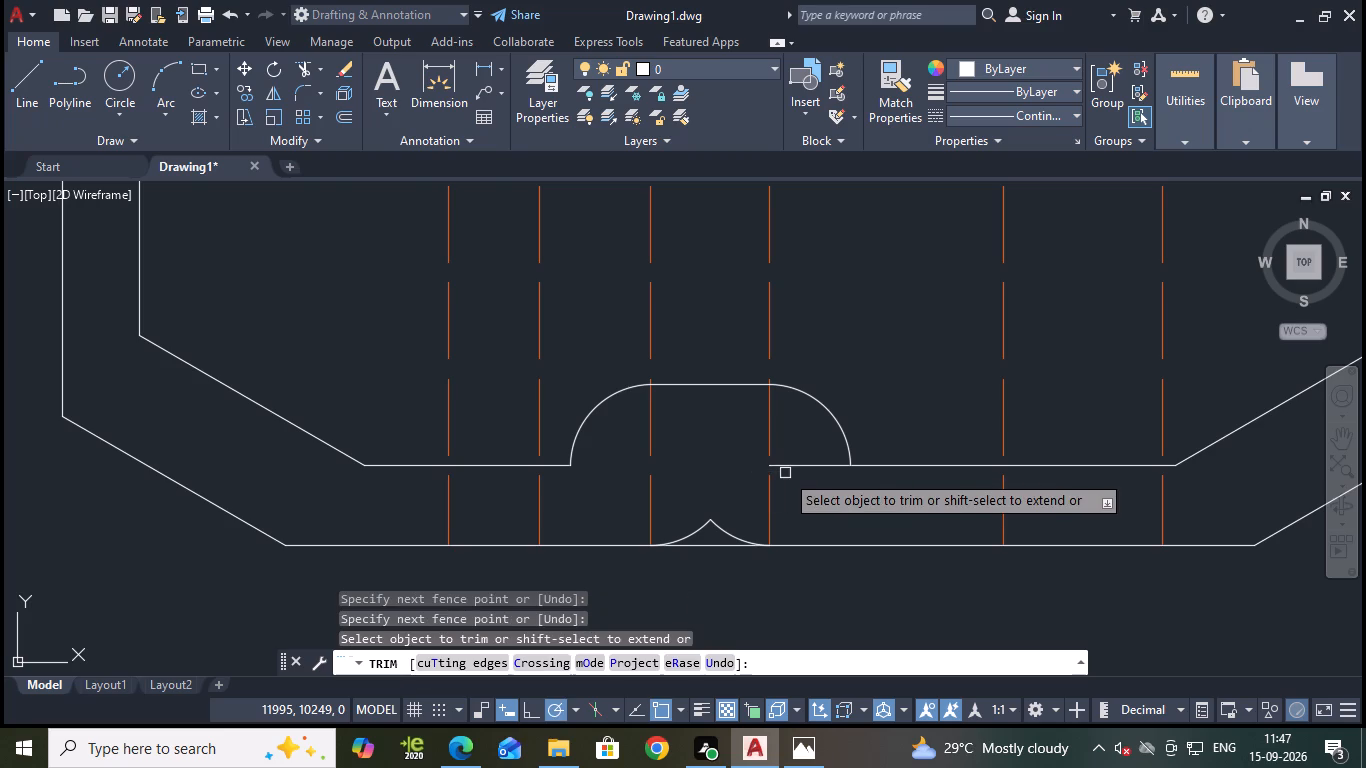
click(791, 463)
click(728, 528)
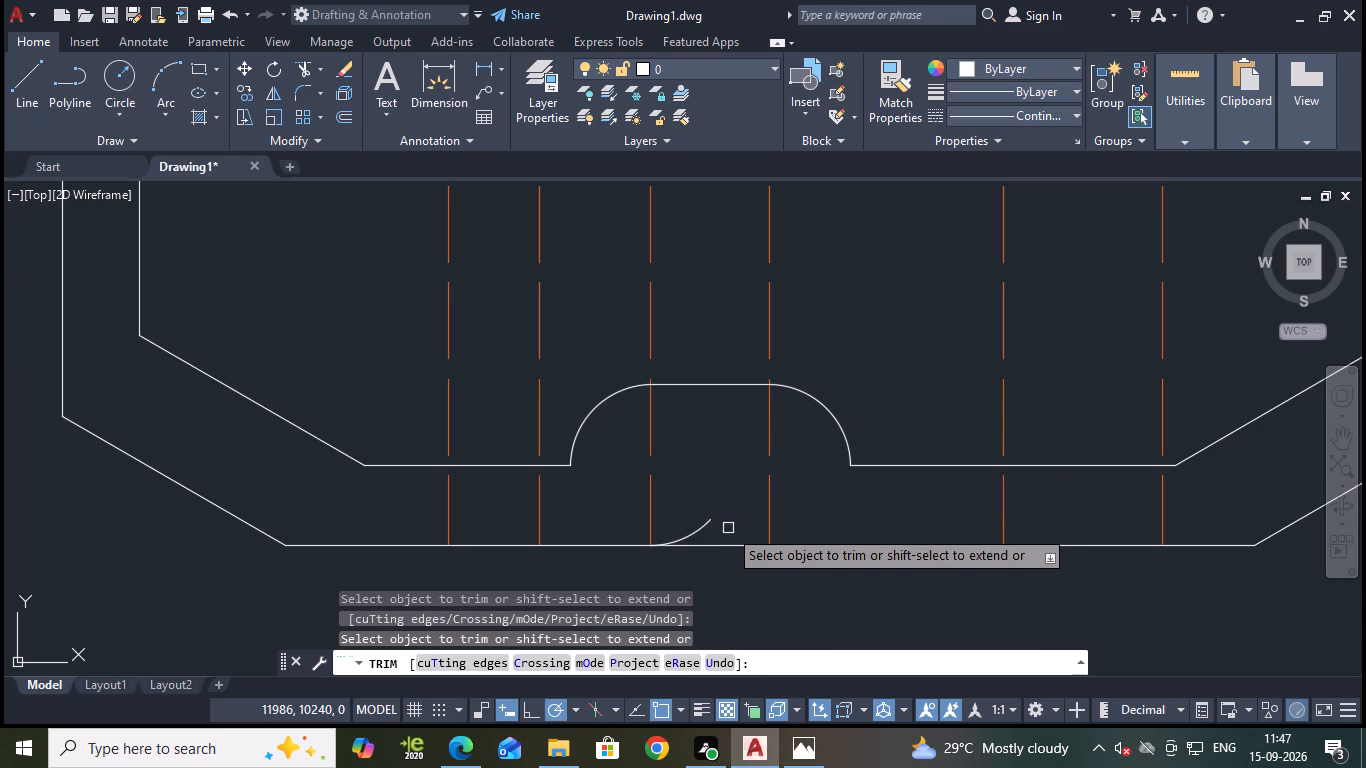
click(711, 527)
key(Escape)
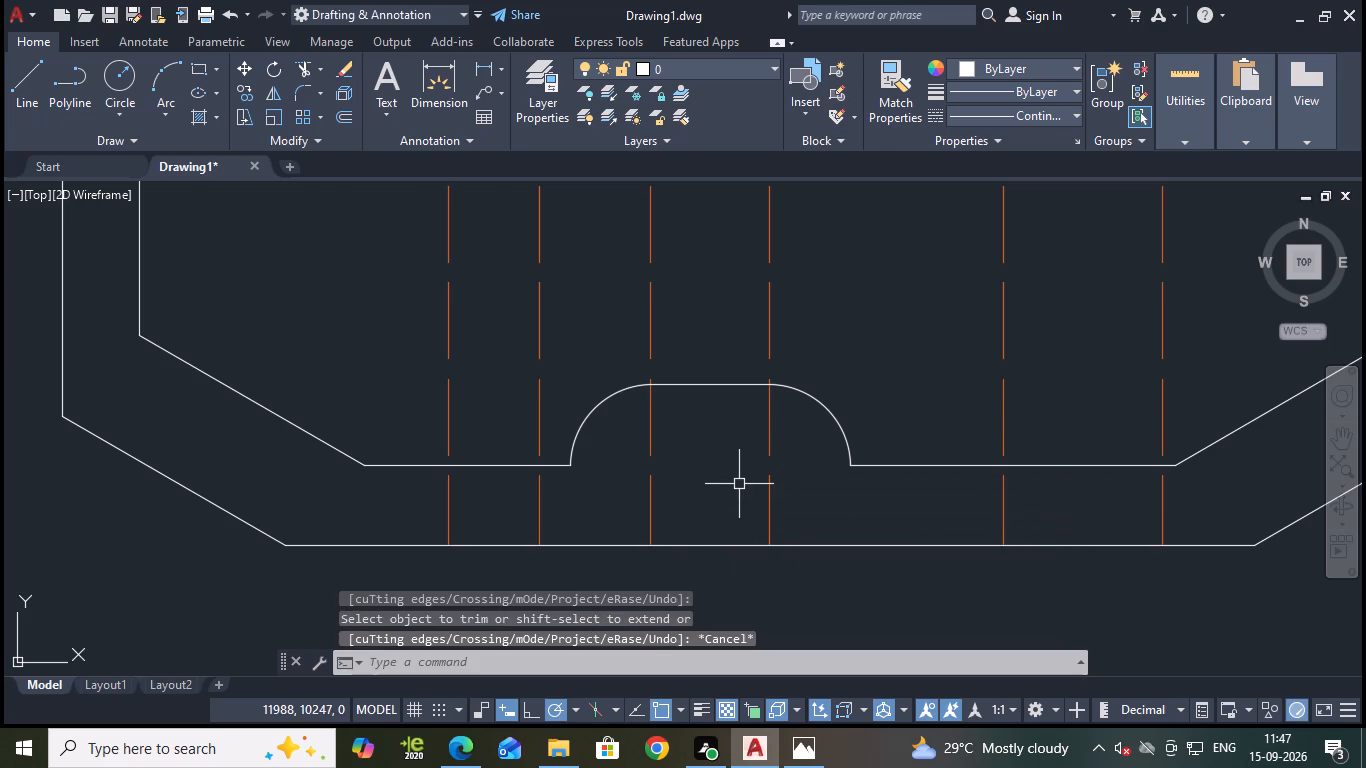
Save the drawing.
key(ctrl+s)
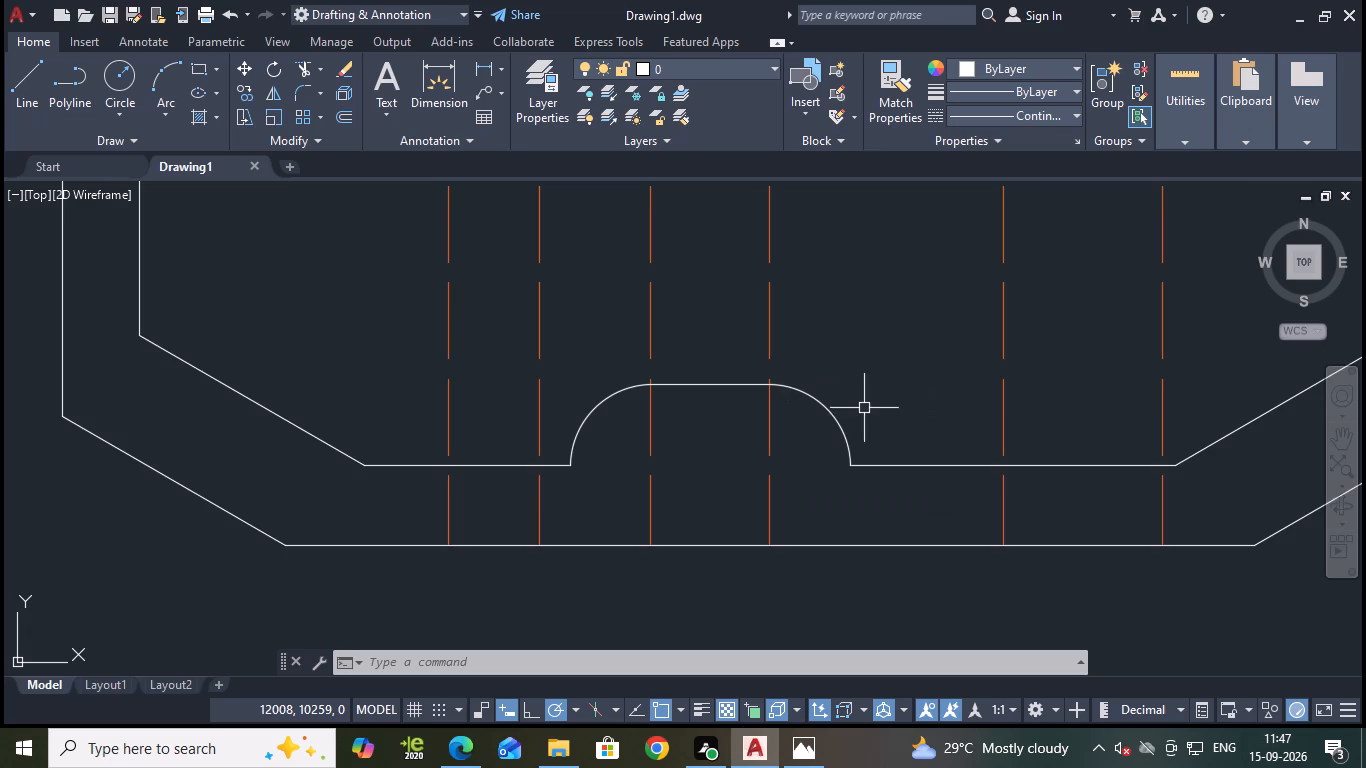
Erase the 18.5 mm offset vertical centre line that runs through the bottom slot notch.
scroll(859, 406, down, 1)
scroll(915, 344, down, 2)
middle_drag(998, 439, 923, 645)
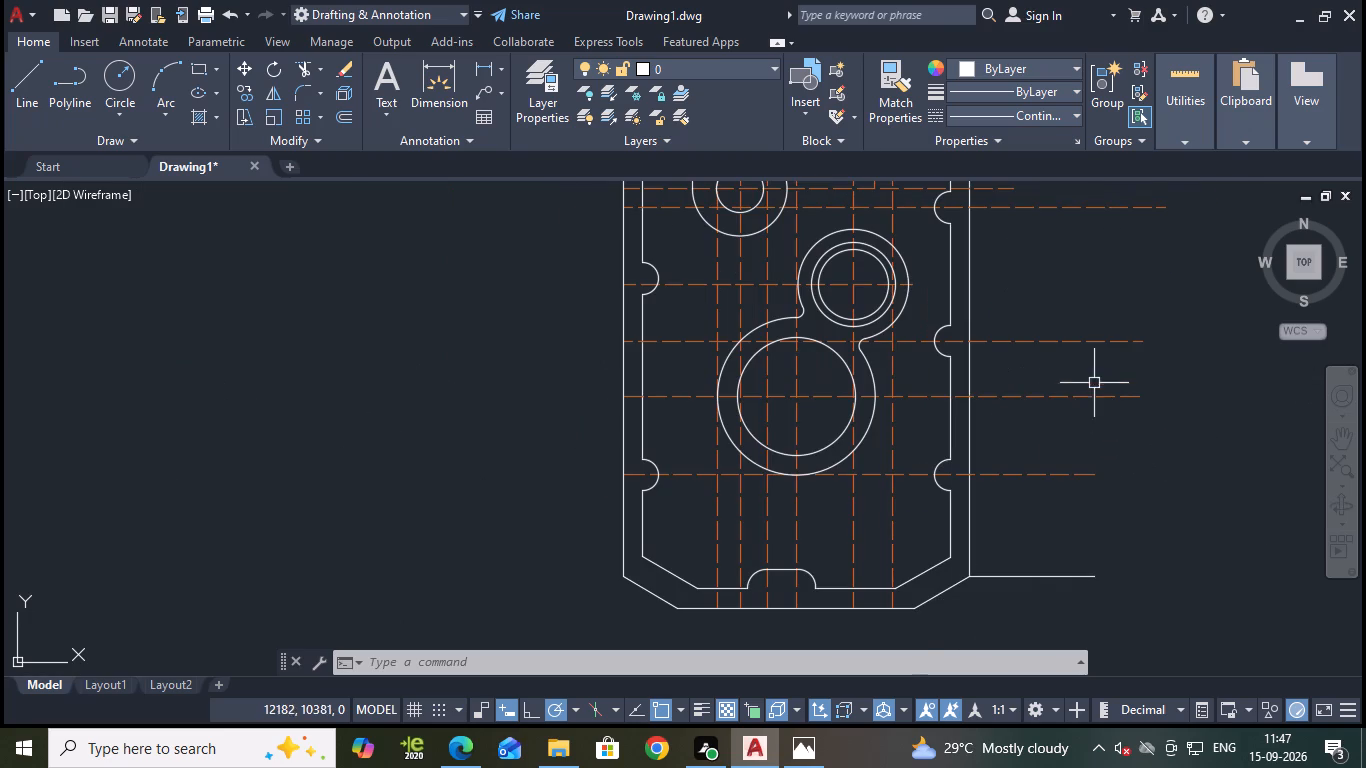
click(767, 533)
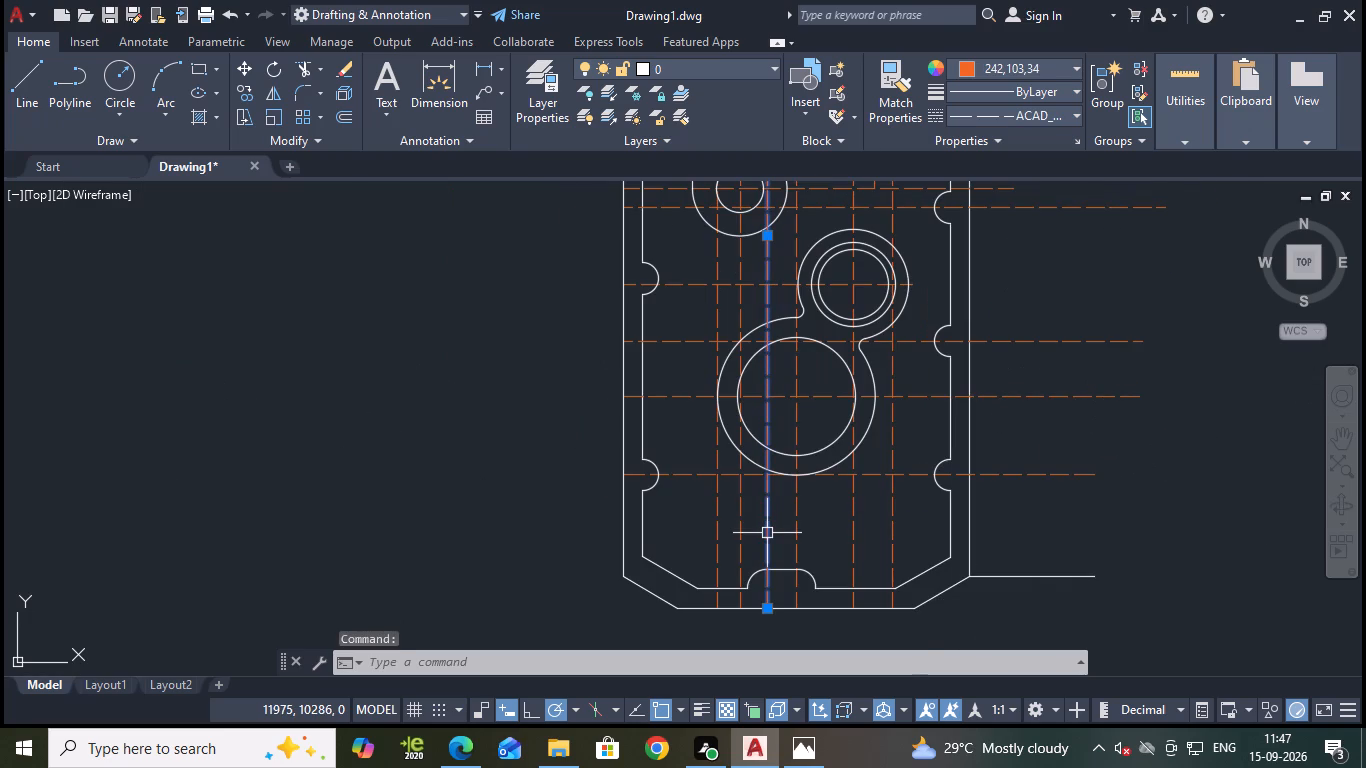
key(e)
key(Return)
Examine the whole drawing, including the outer outline, inner profile notches, circle groups and centre lines.
middle_drag(1083, 282, 1071, 388)
scroll(1070, 390, down, 1)
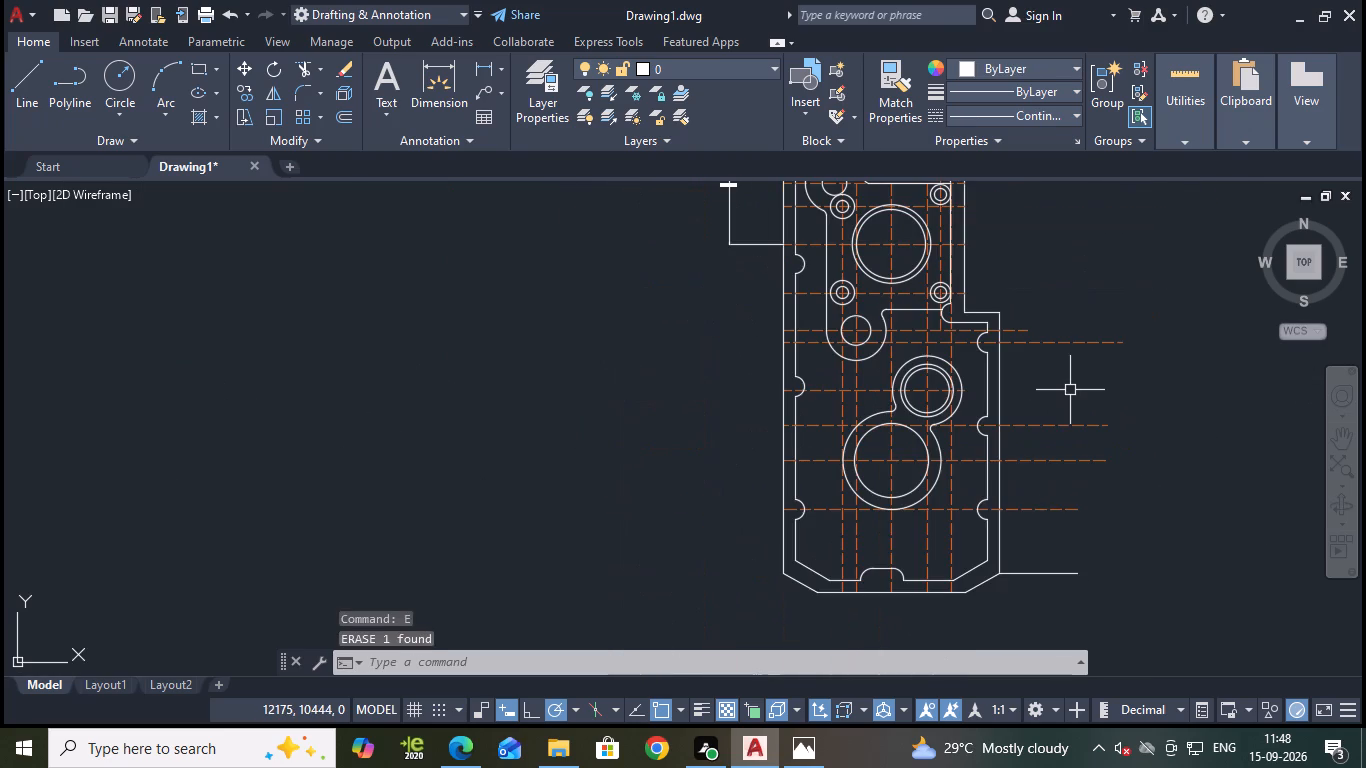
middle_drag(1079, 388, 1046, 456)
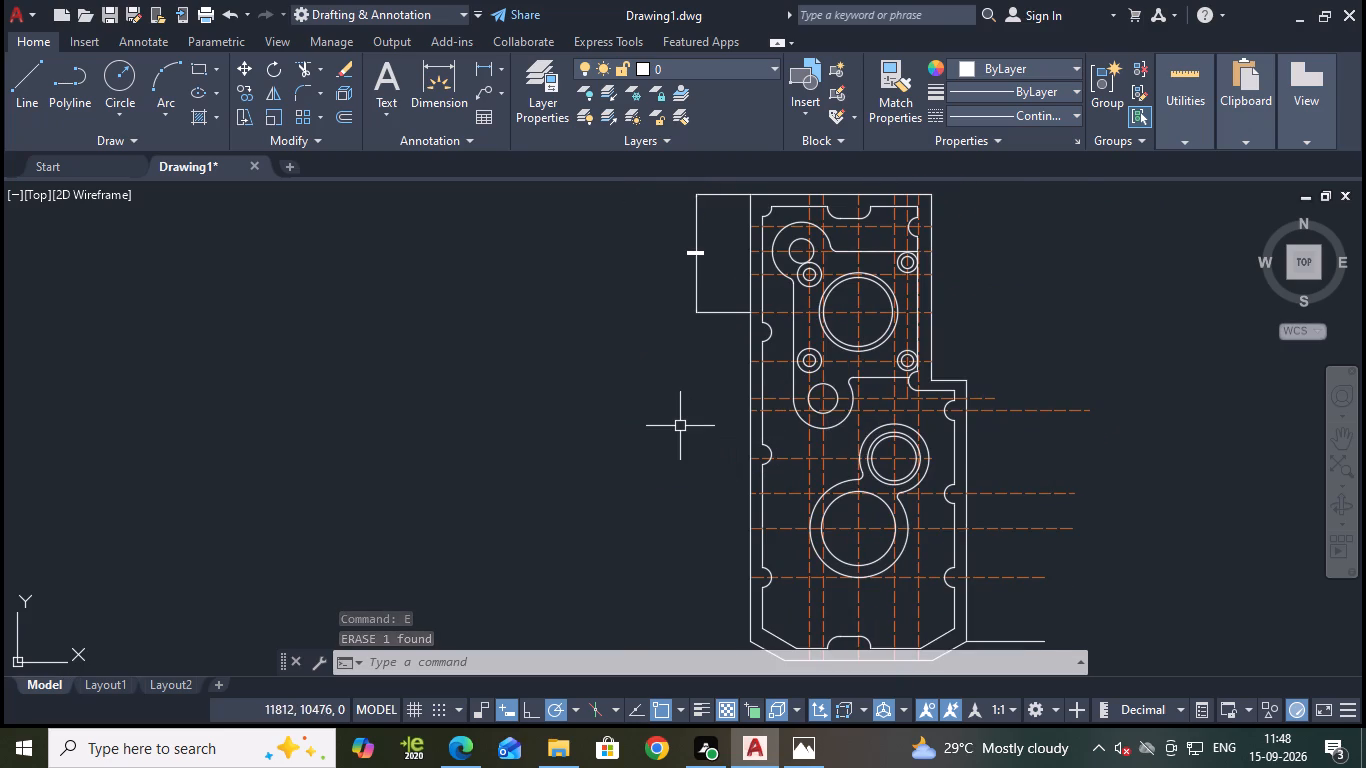
scroll(680, 426, up, 1)
scroll(661, 447, down, 2)
middle_drag(652, 452, 605, 462)
scroll(606, 452, up, 1)
middle_drag(607, 450, 580, 392)
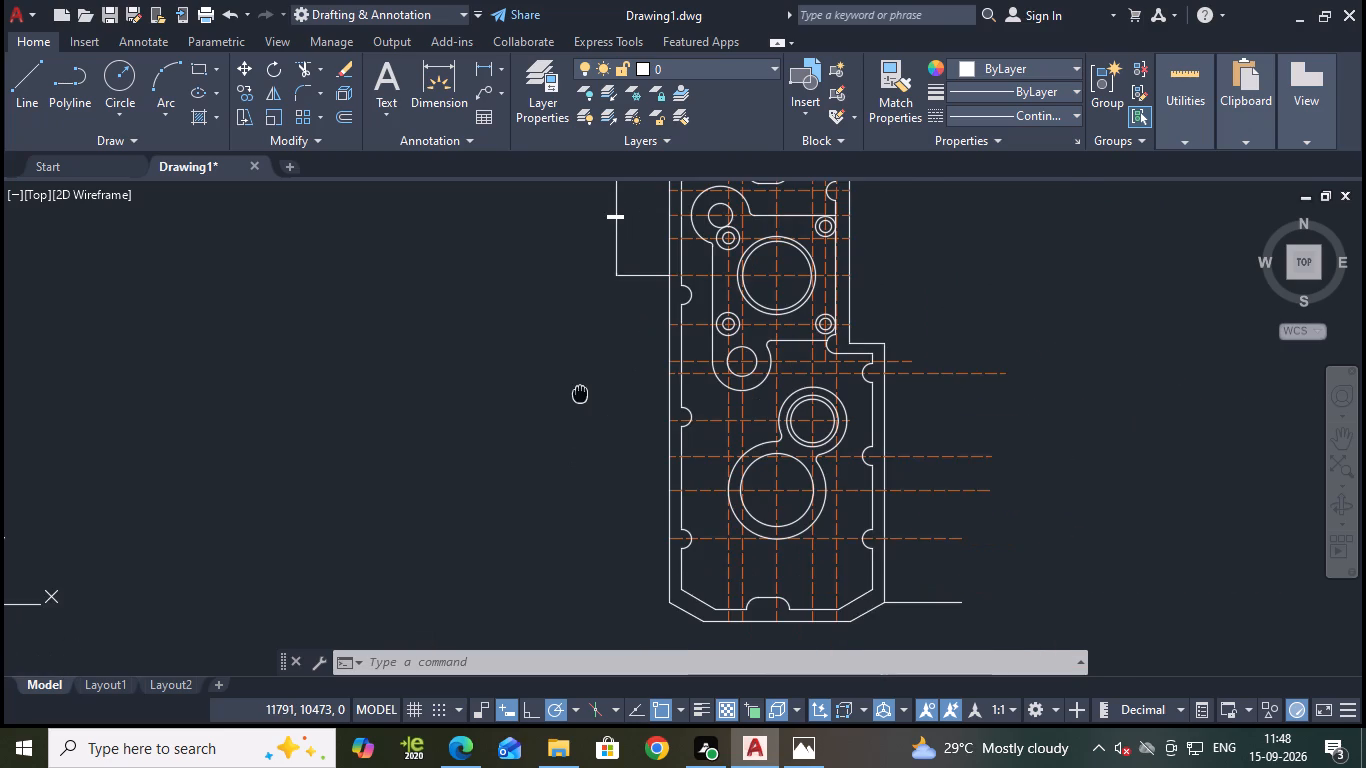
middle_drag(580, 392, 578, 425)
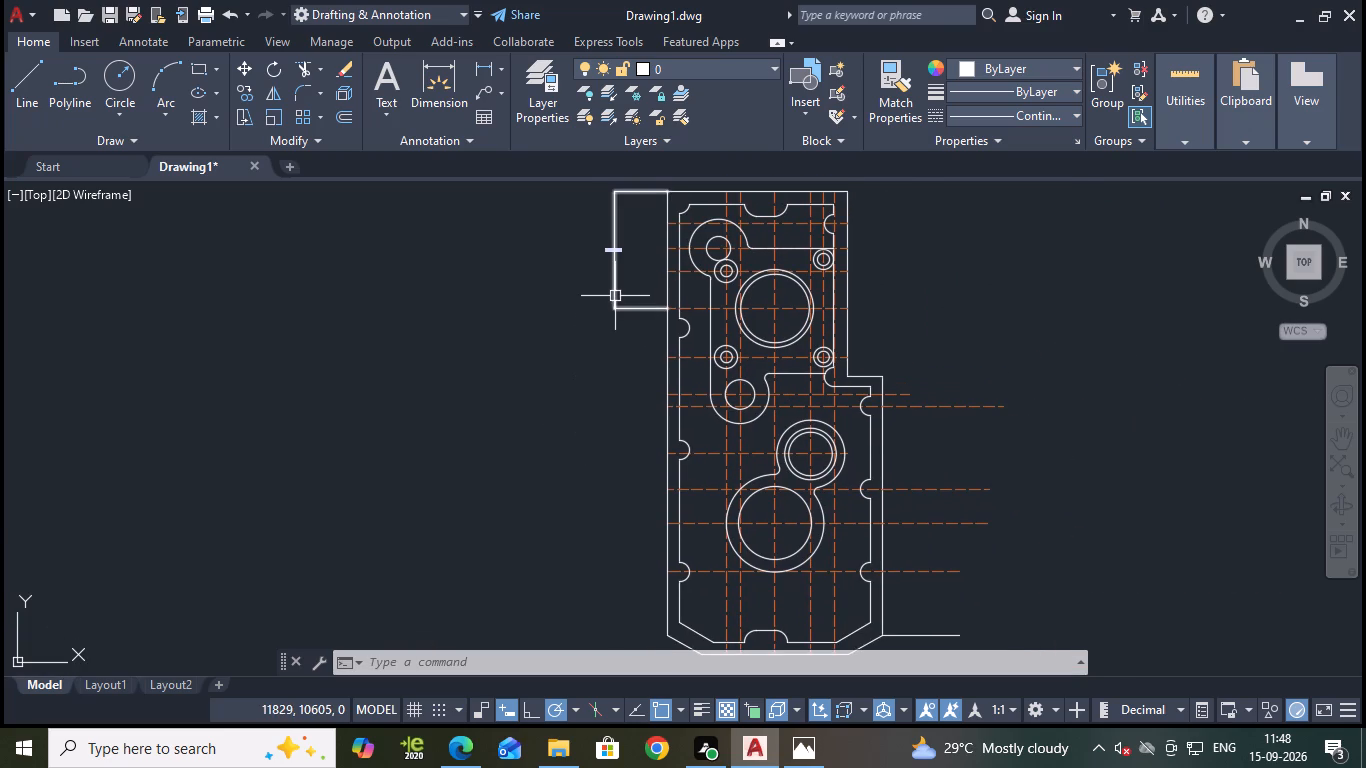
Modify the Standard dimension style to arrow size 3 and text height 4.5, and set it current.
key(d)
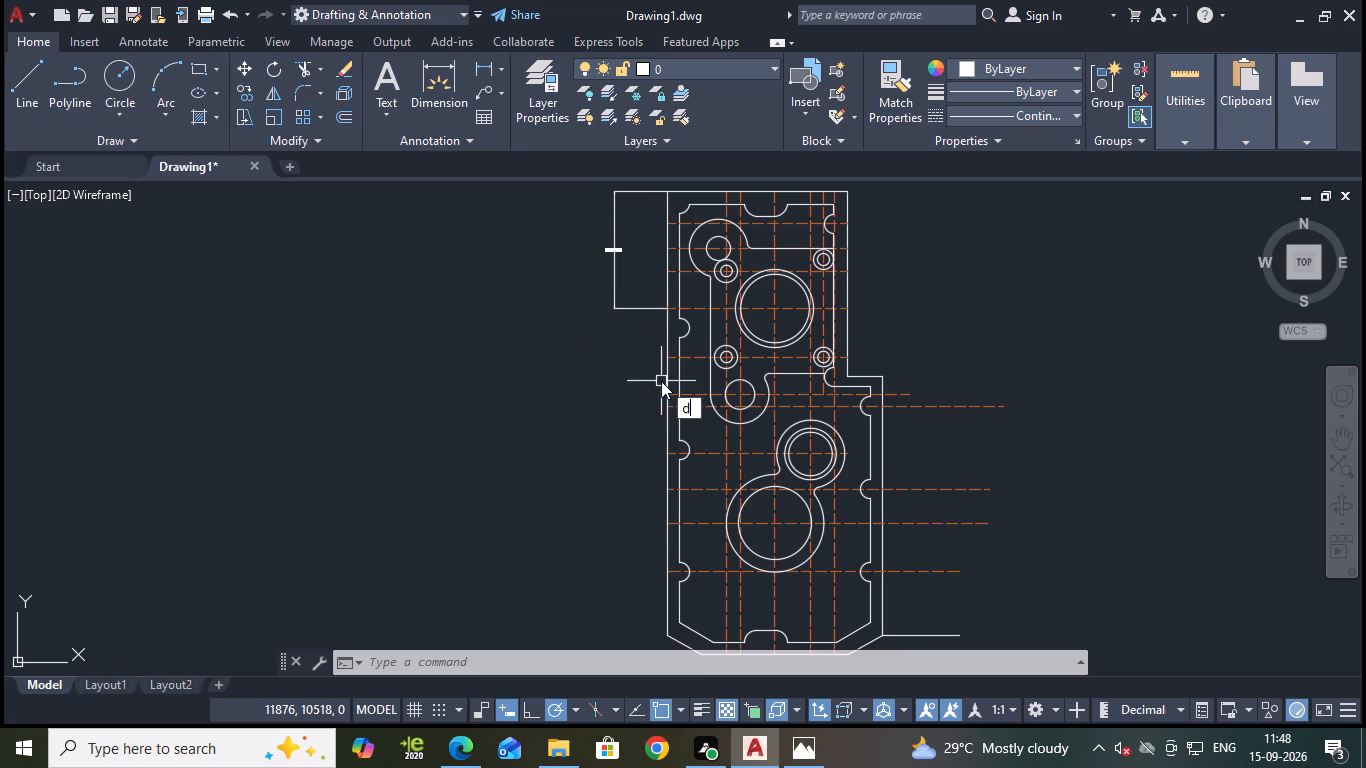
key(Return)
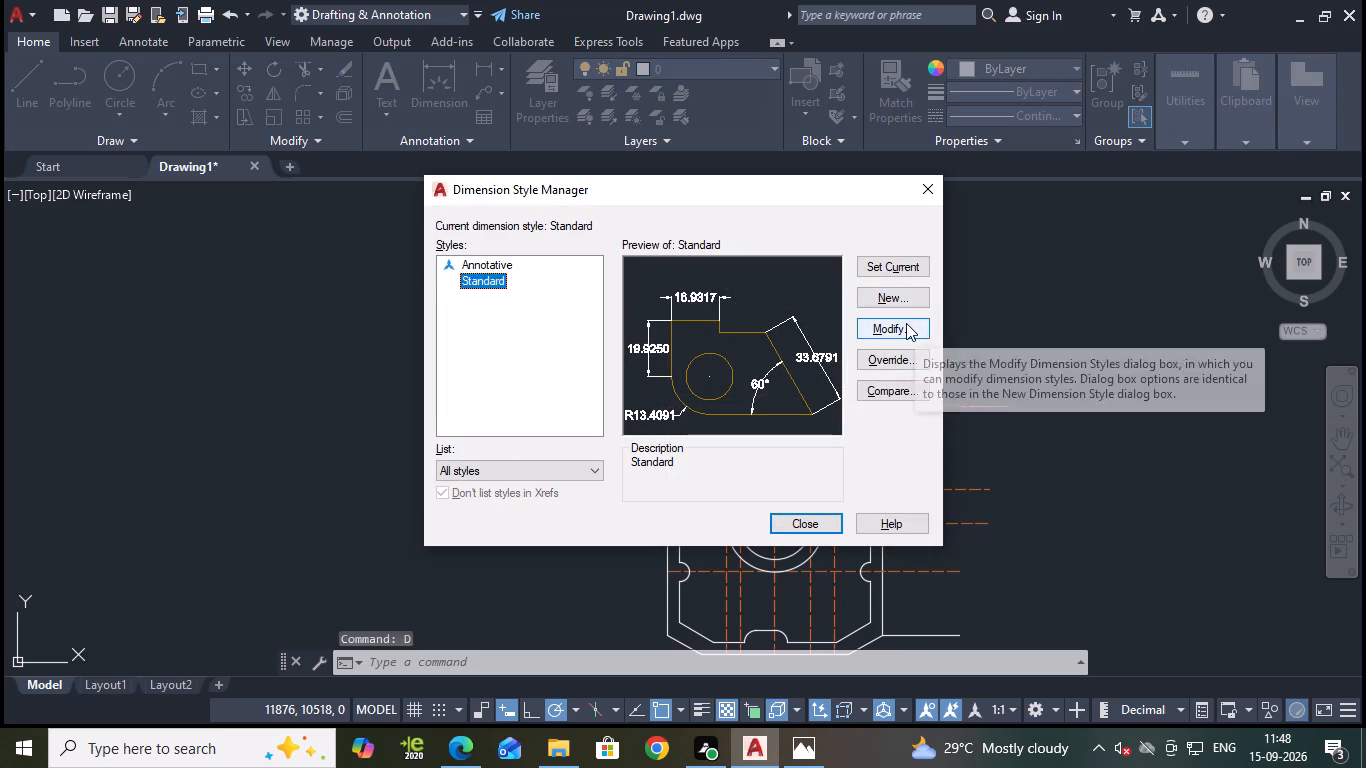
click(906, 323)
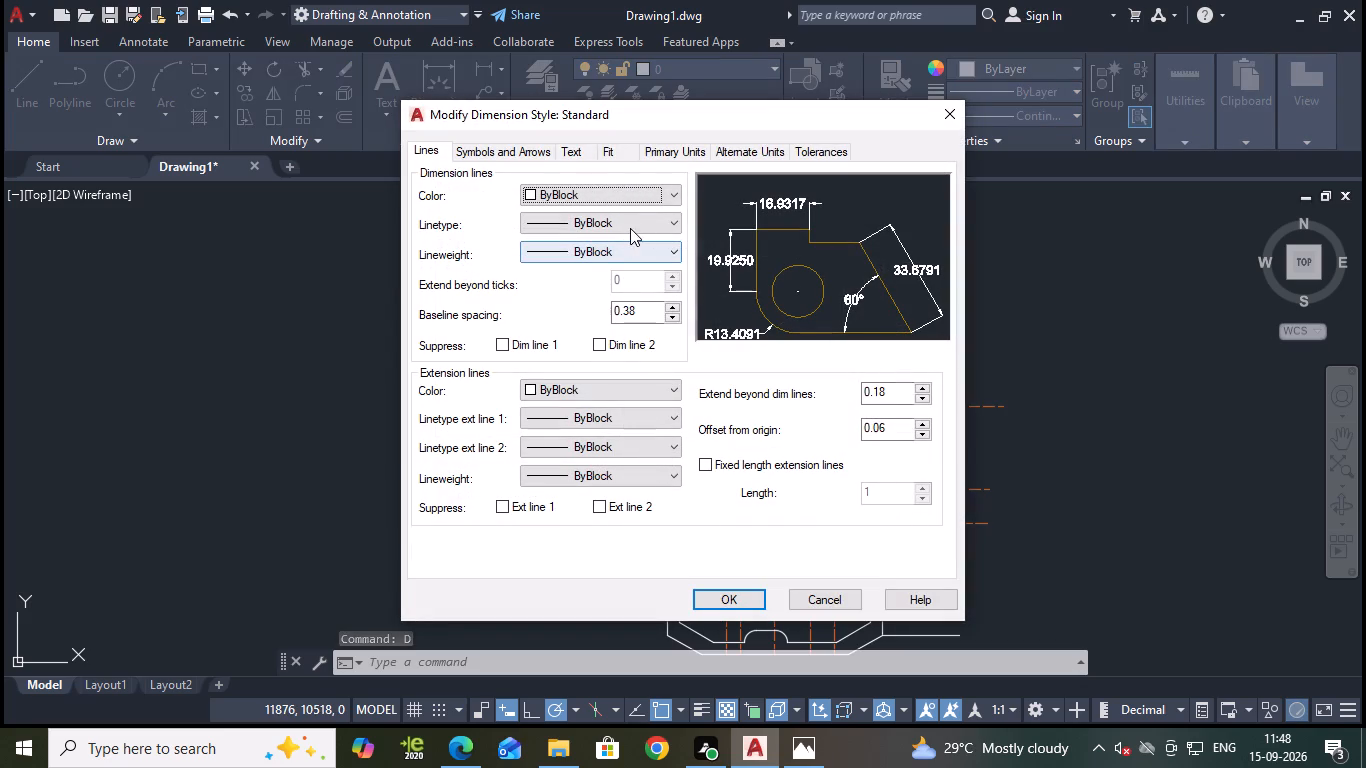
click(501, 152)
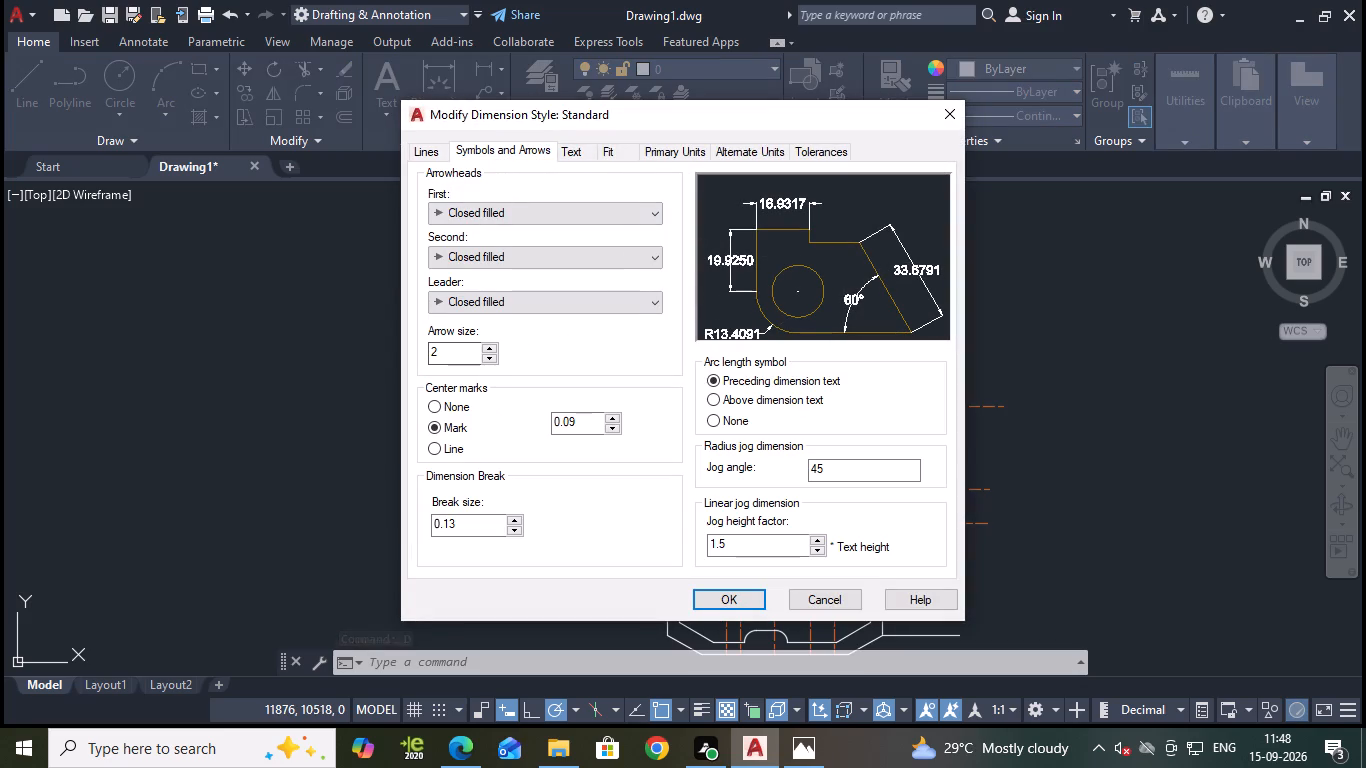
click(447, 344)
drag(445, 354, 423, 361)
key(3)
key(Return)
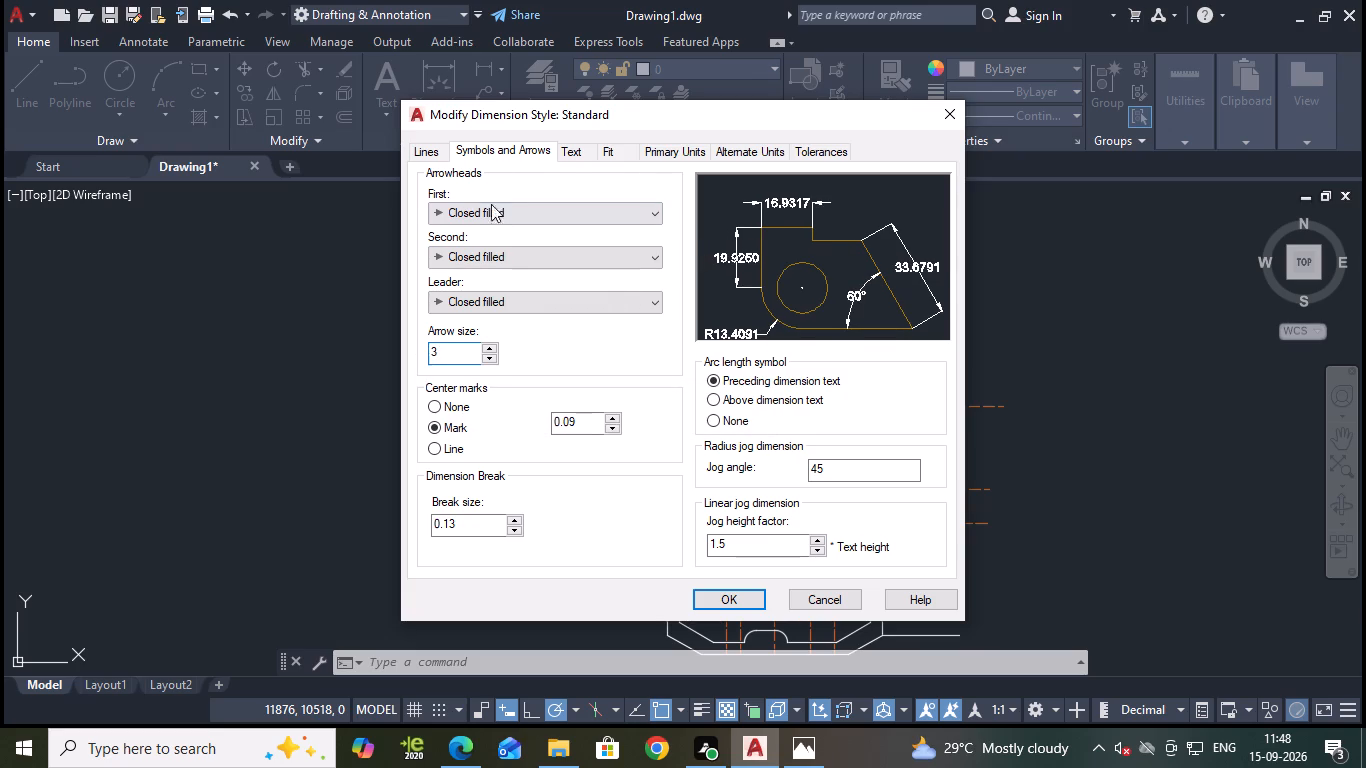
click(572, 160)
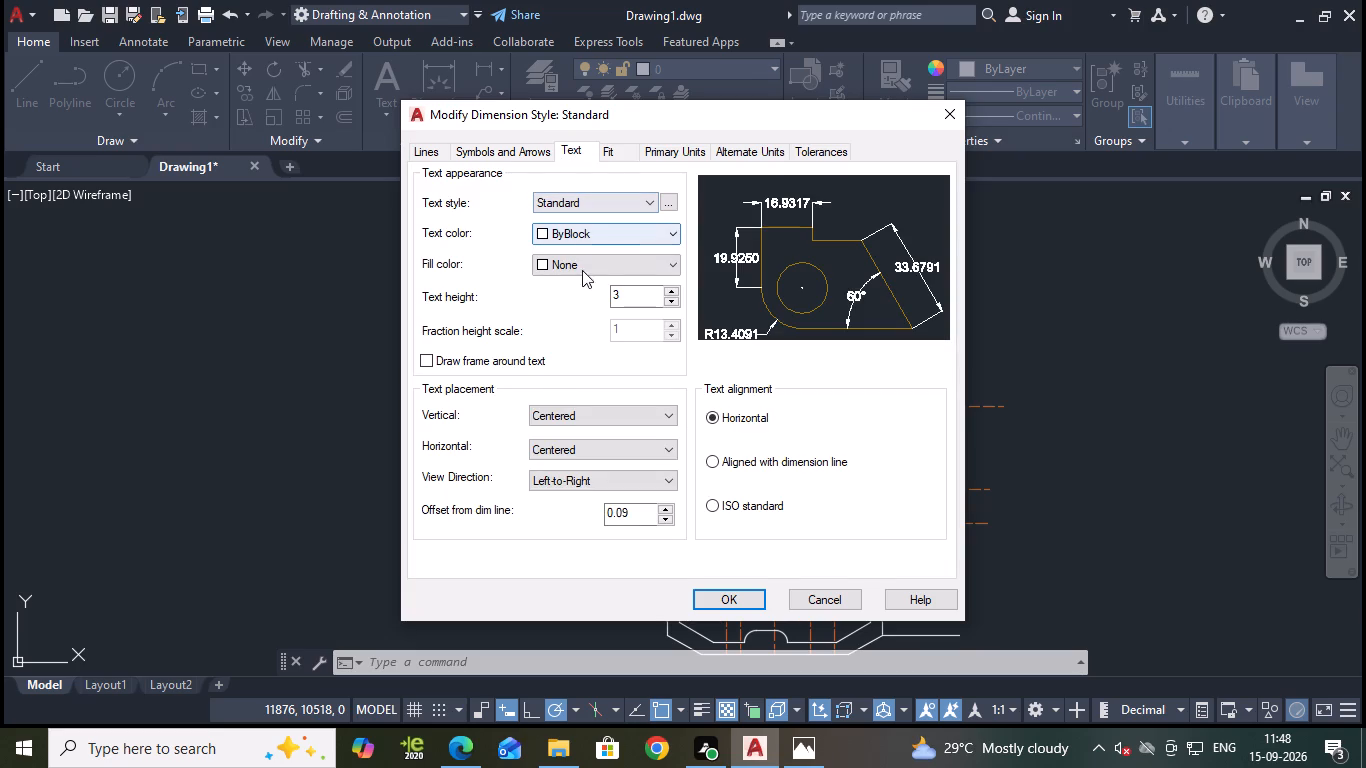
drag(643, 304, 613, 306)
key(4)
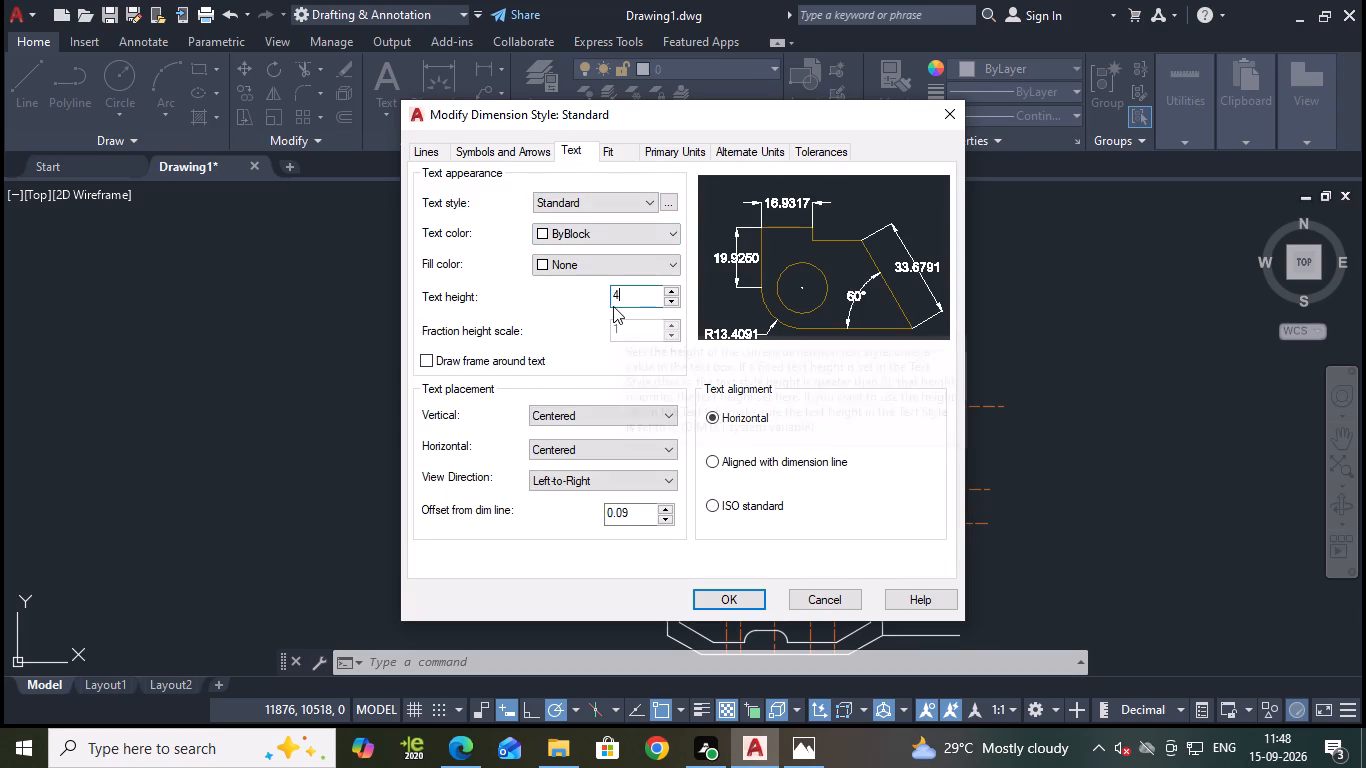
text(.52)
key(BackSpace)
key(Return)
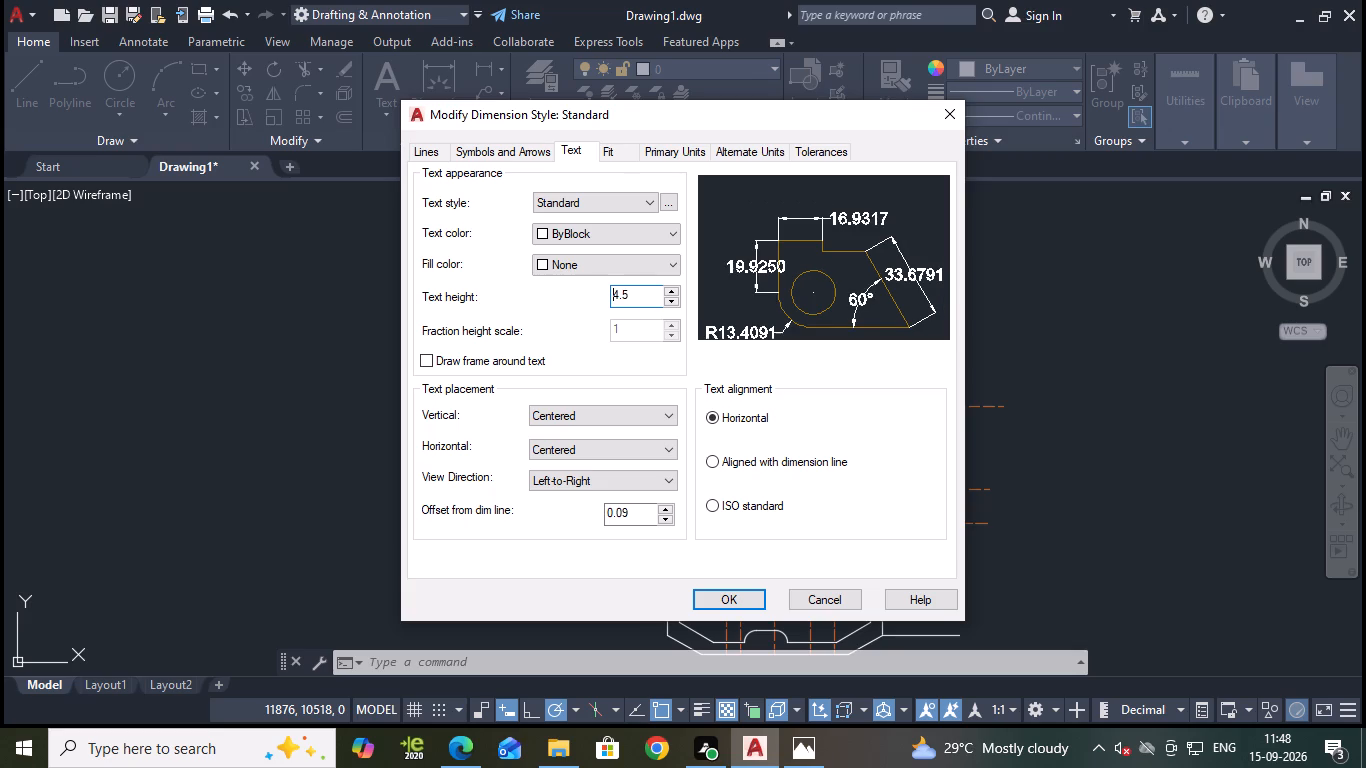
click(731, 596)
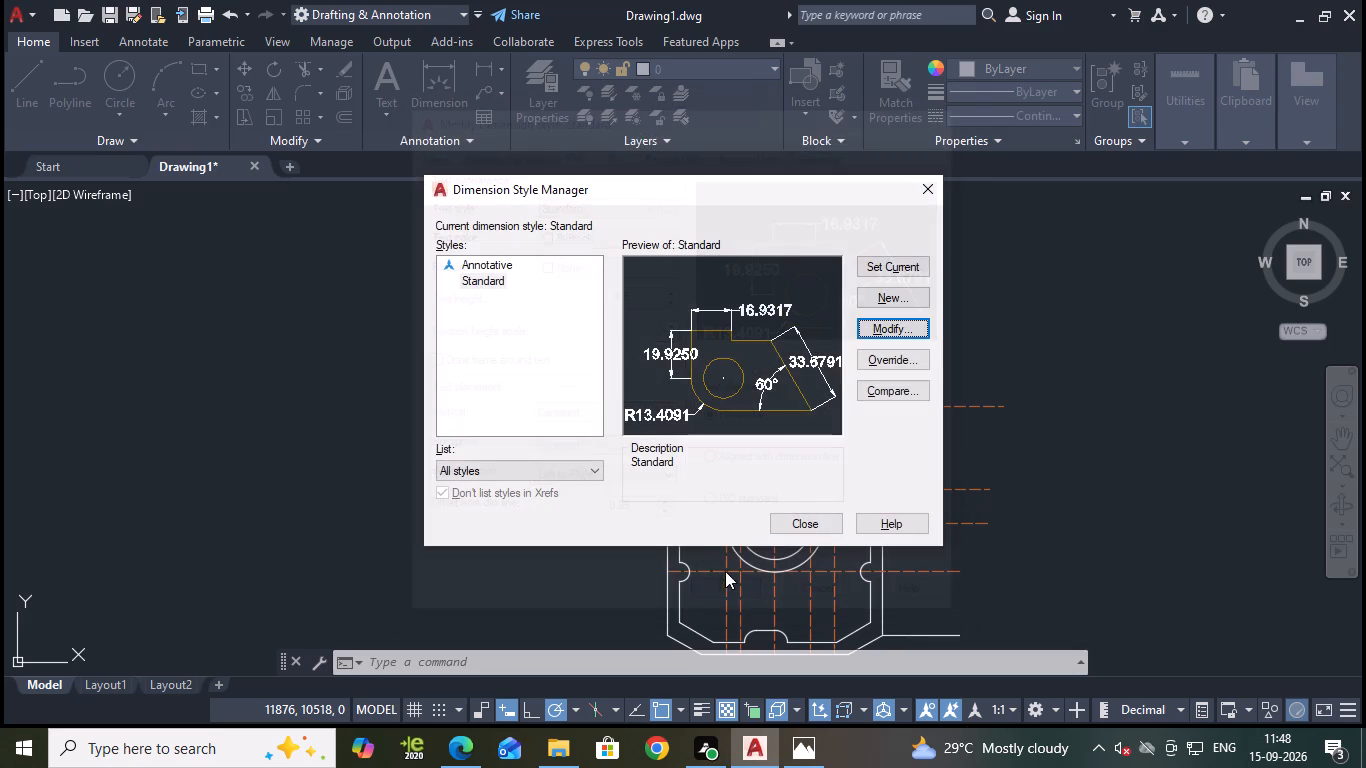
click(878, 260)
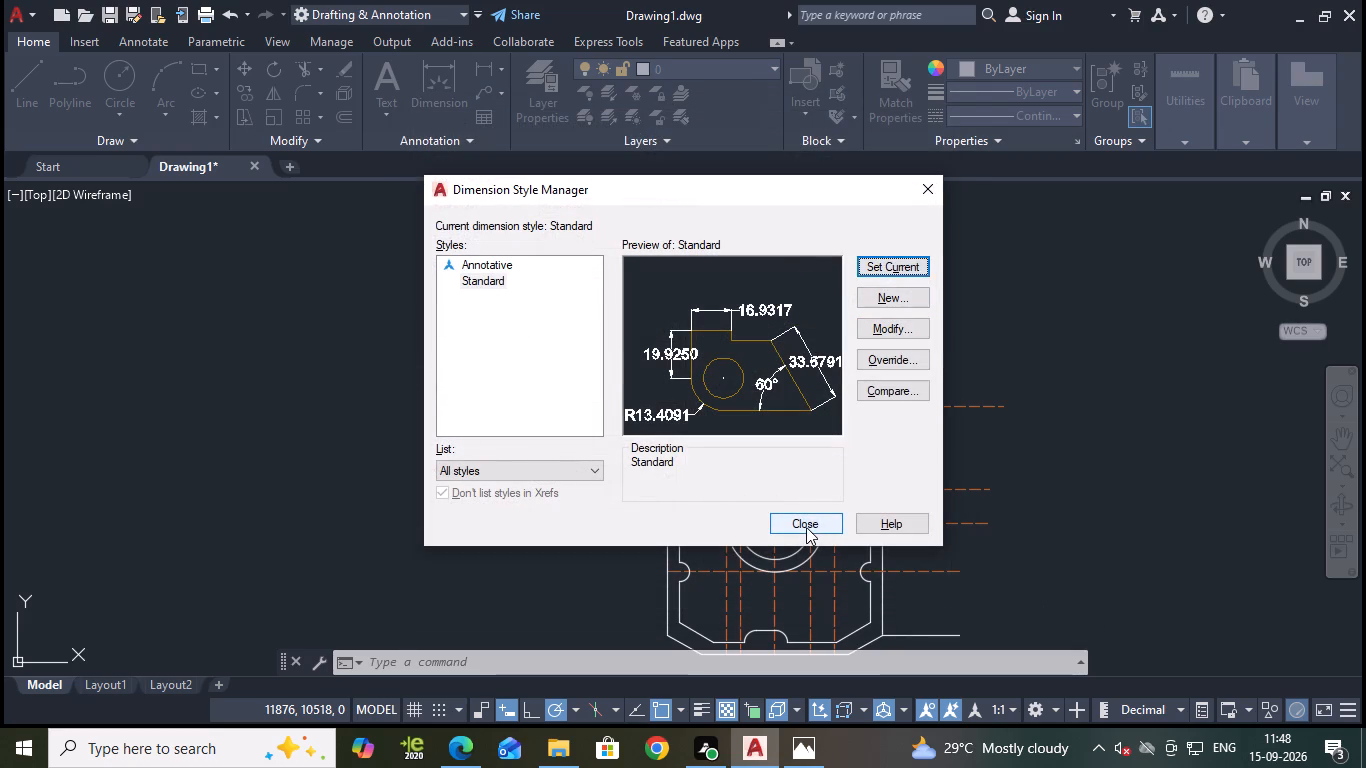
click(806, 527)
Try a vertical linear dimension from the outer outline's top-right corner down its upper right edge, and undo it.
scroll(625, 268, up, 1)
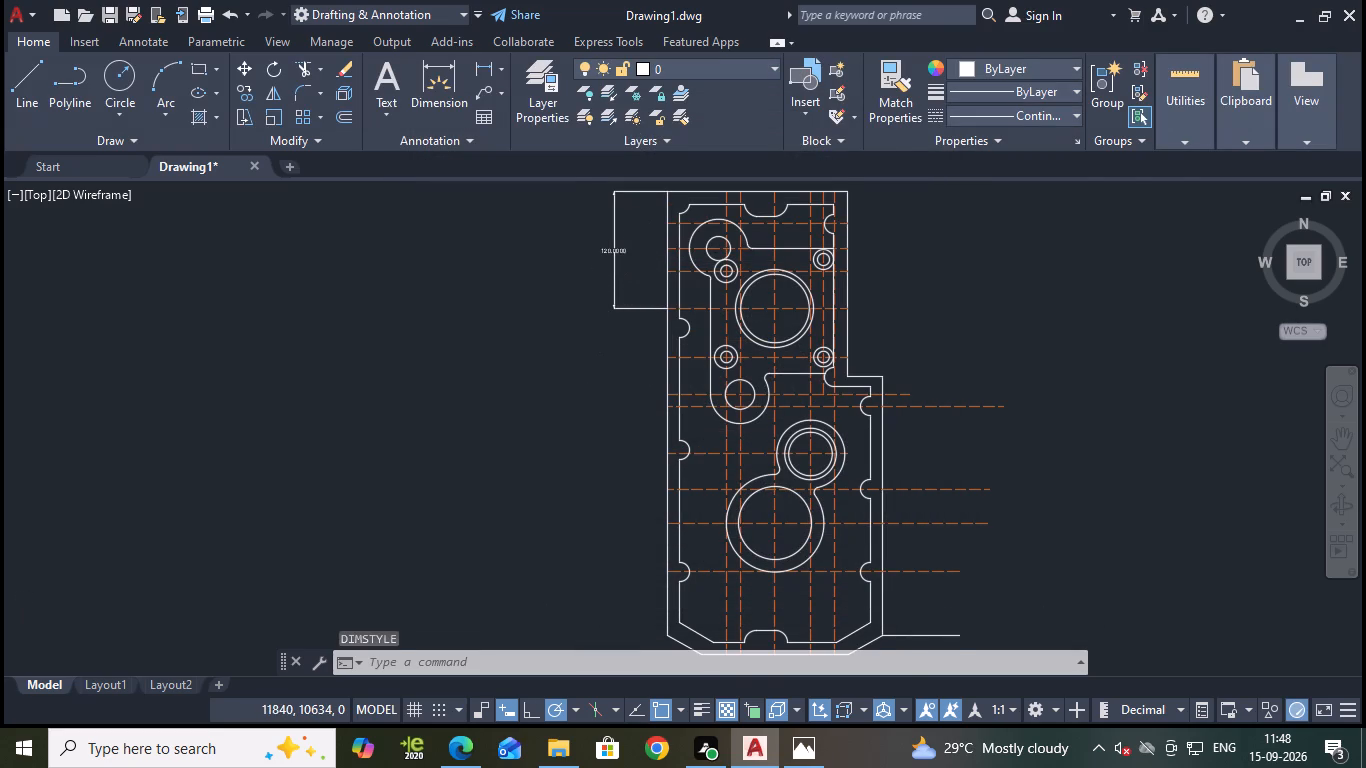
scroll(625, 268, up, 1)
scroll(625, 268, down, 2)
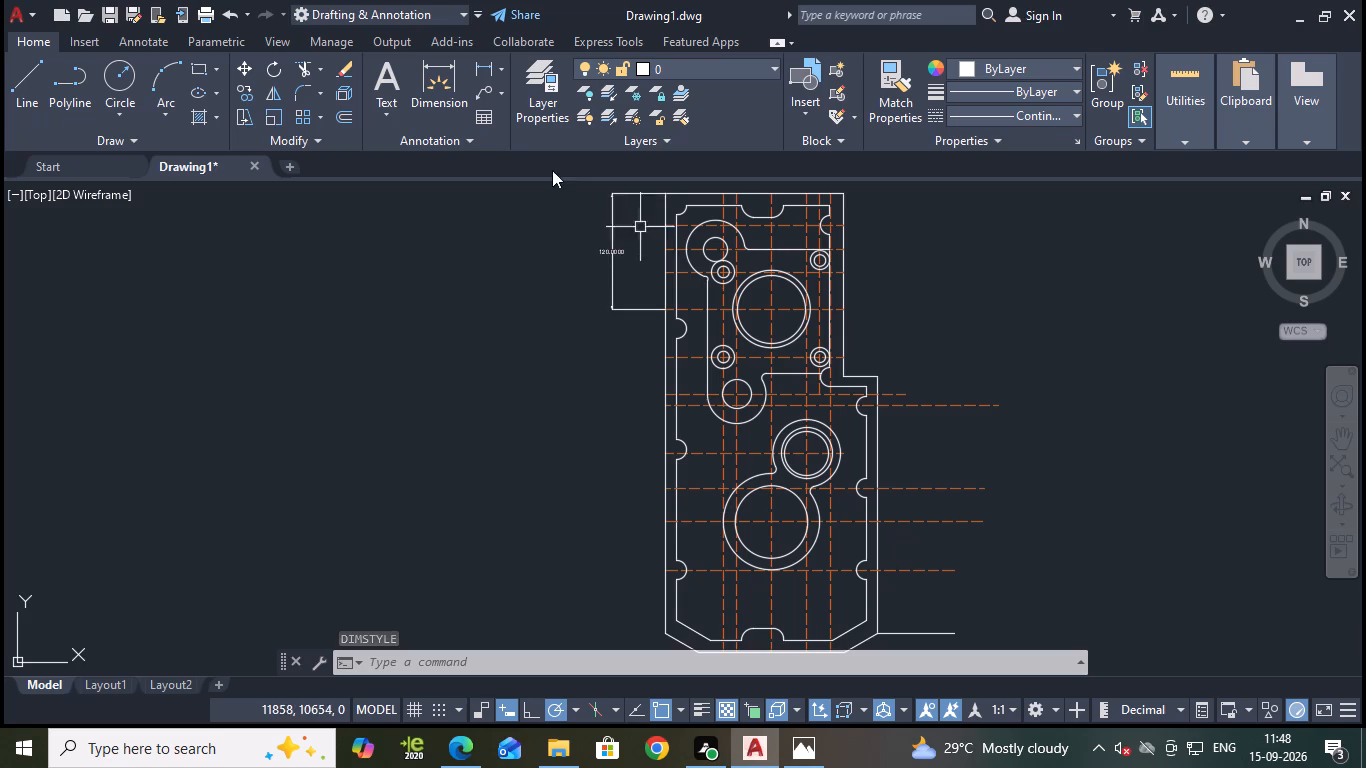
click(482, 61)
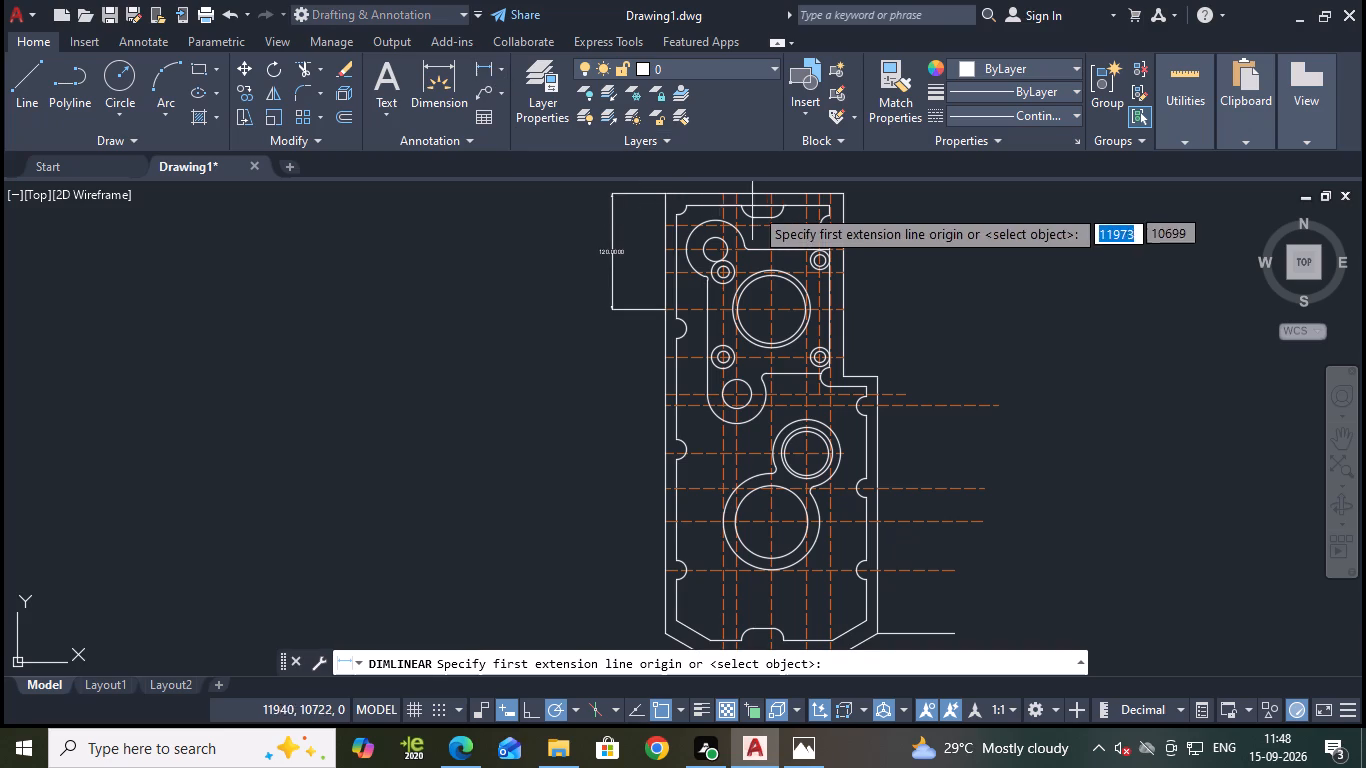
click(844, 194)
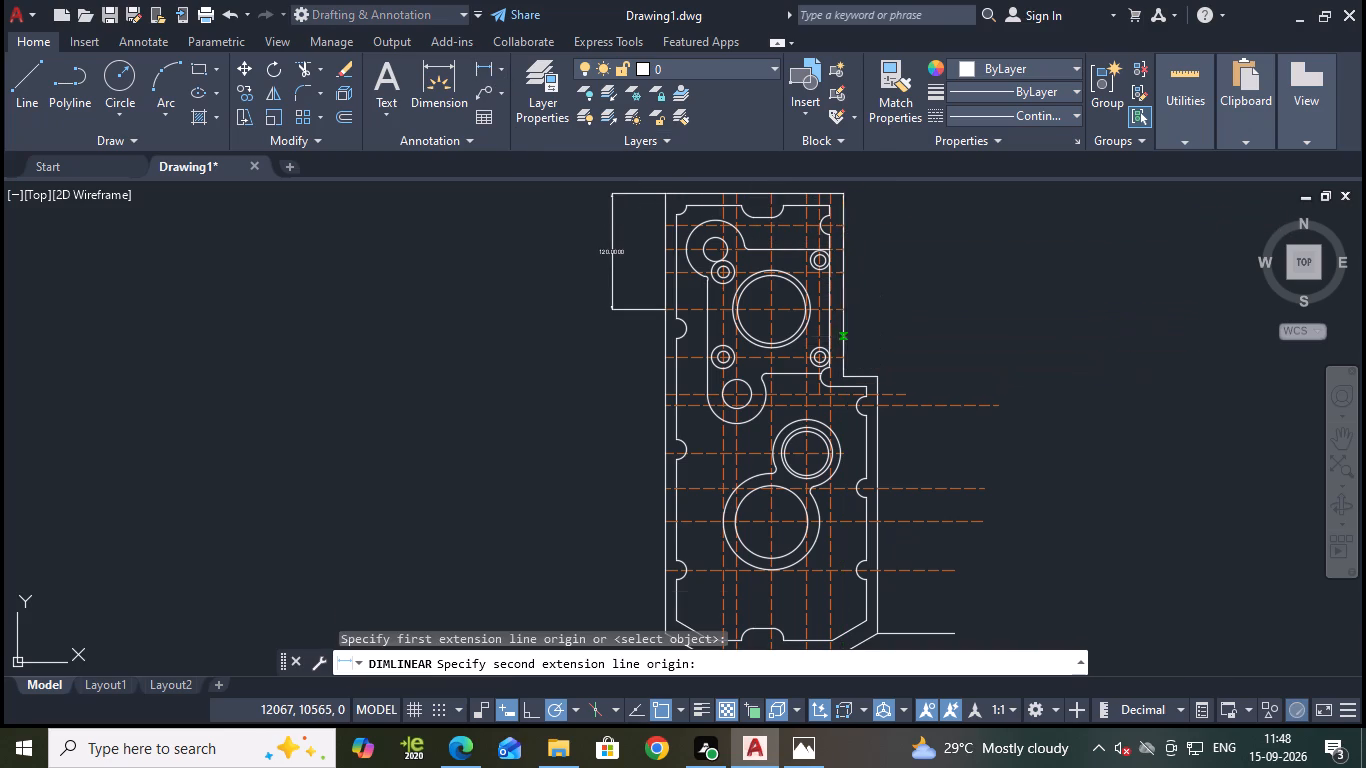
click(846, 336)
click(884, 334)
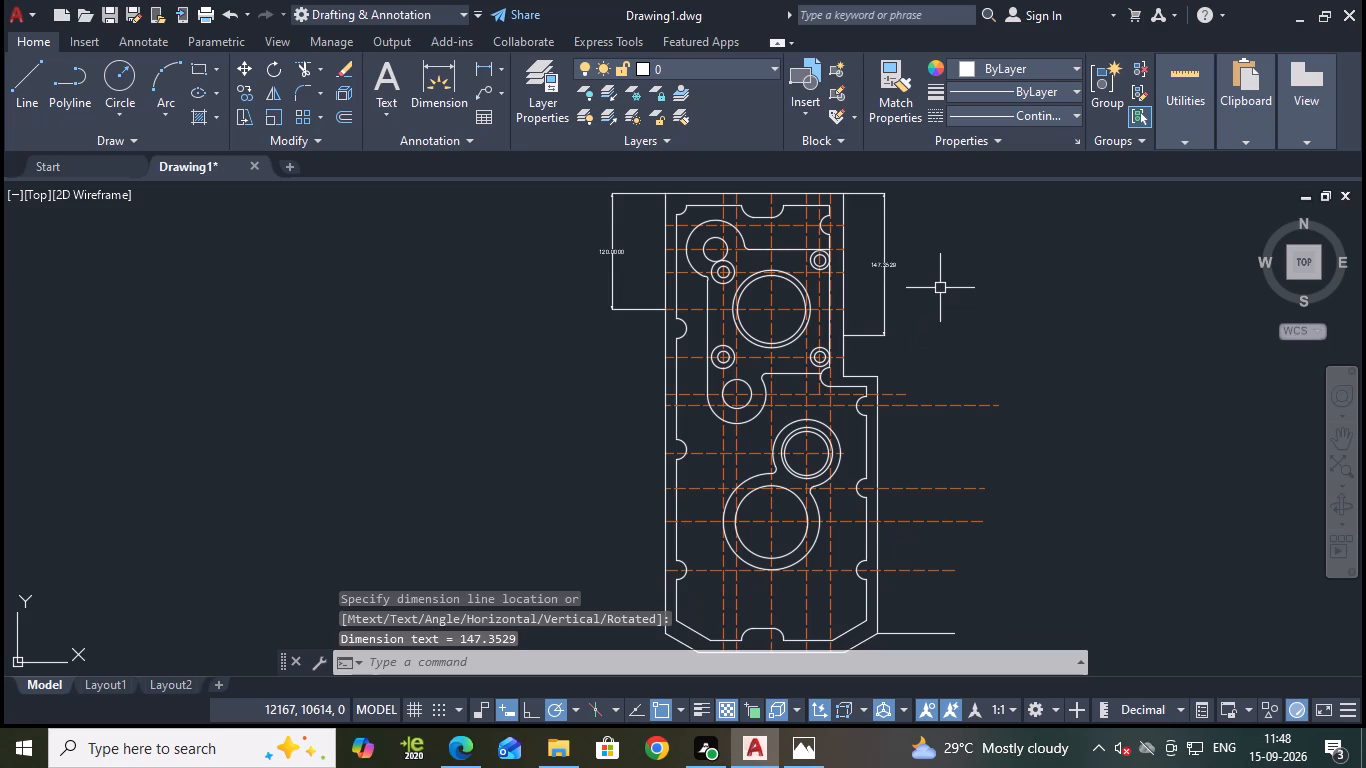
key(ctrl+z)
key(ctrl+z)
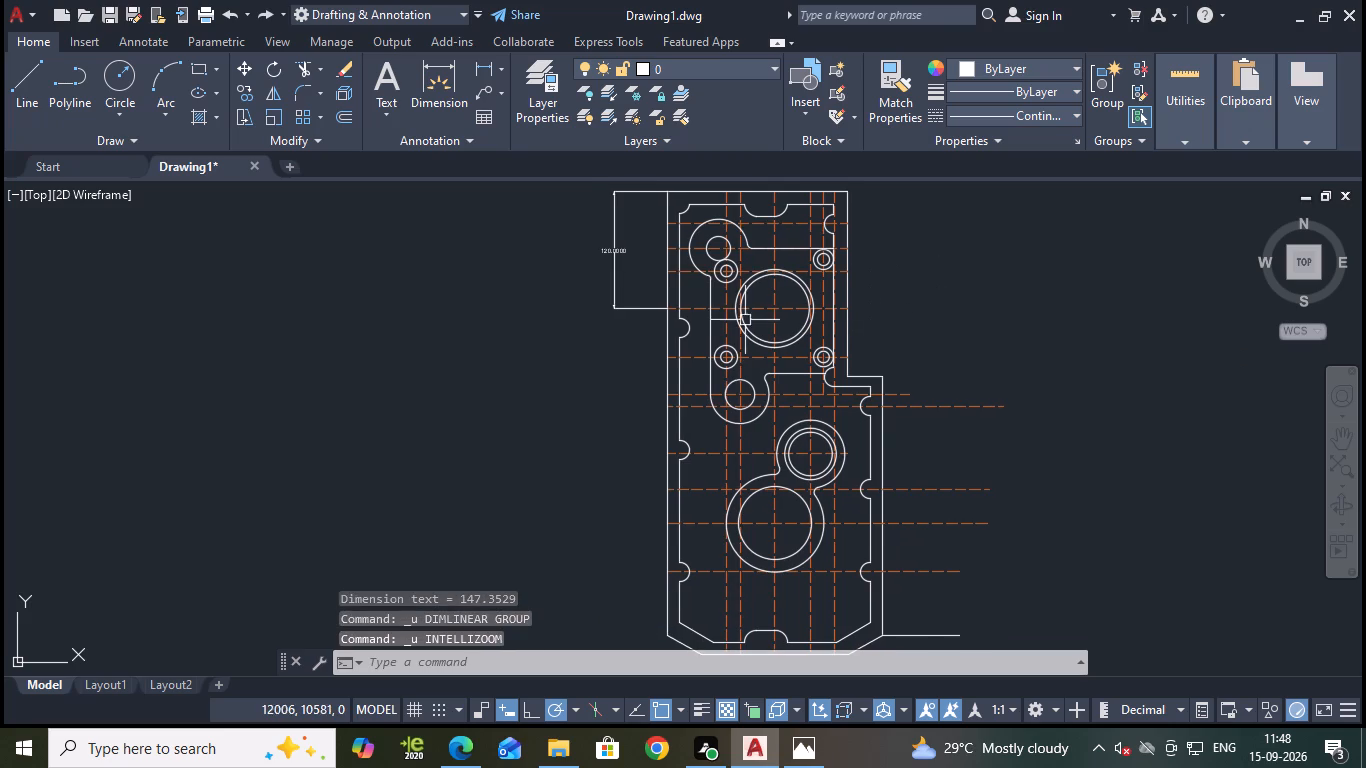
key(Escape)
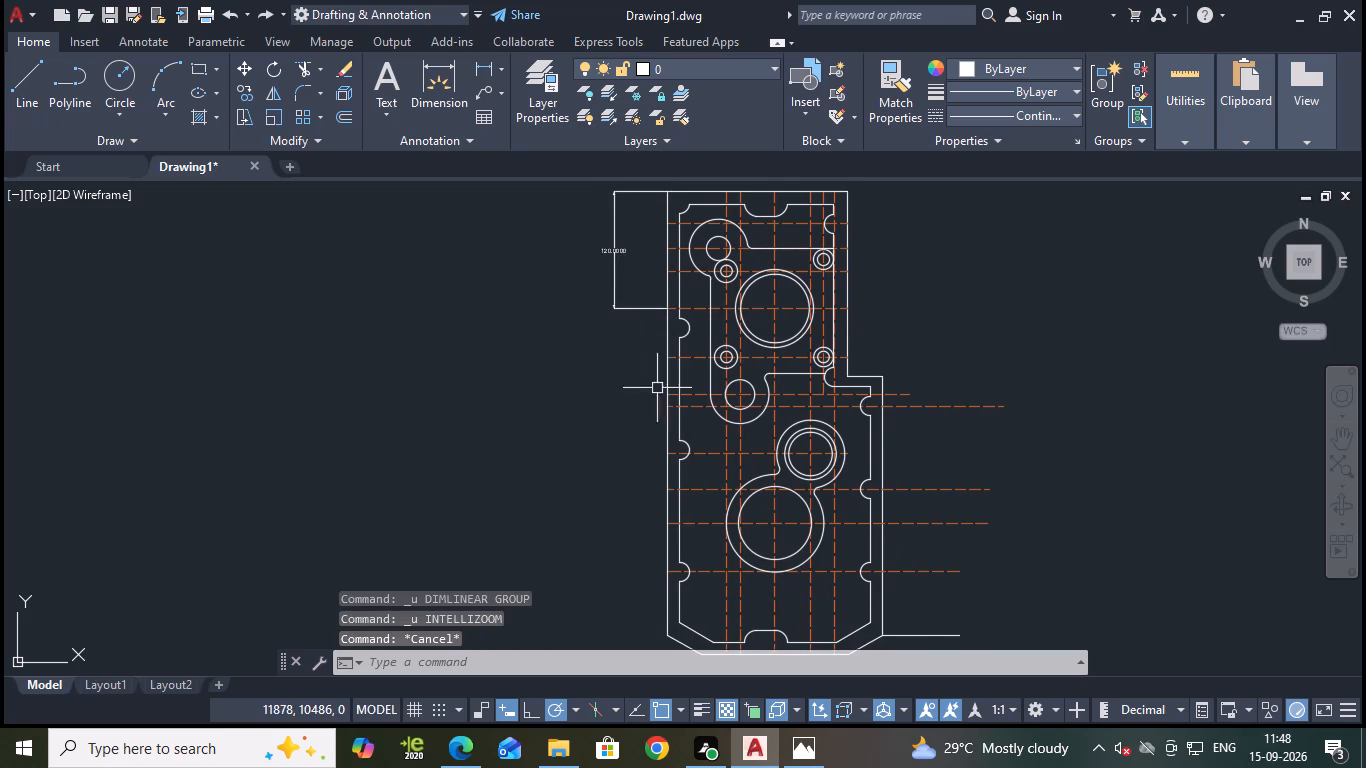
Erase the existing vertical dimension beside the upper left edge of the outer outline.
click(610, 248)
key(d)
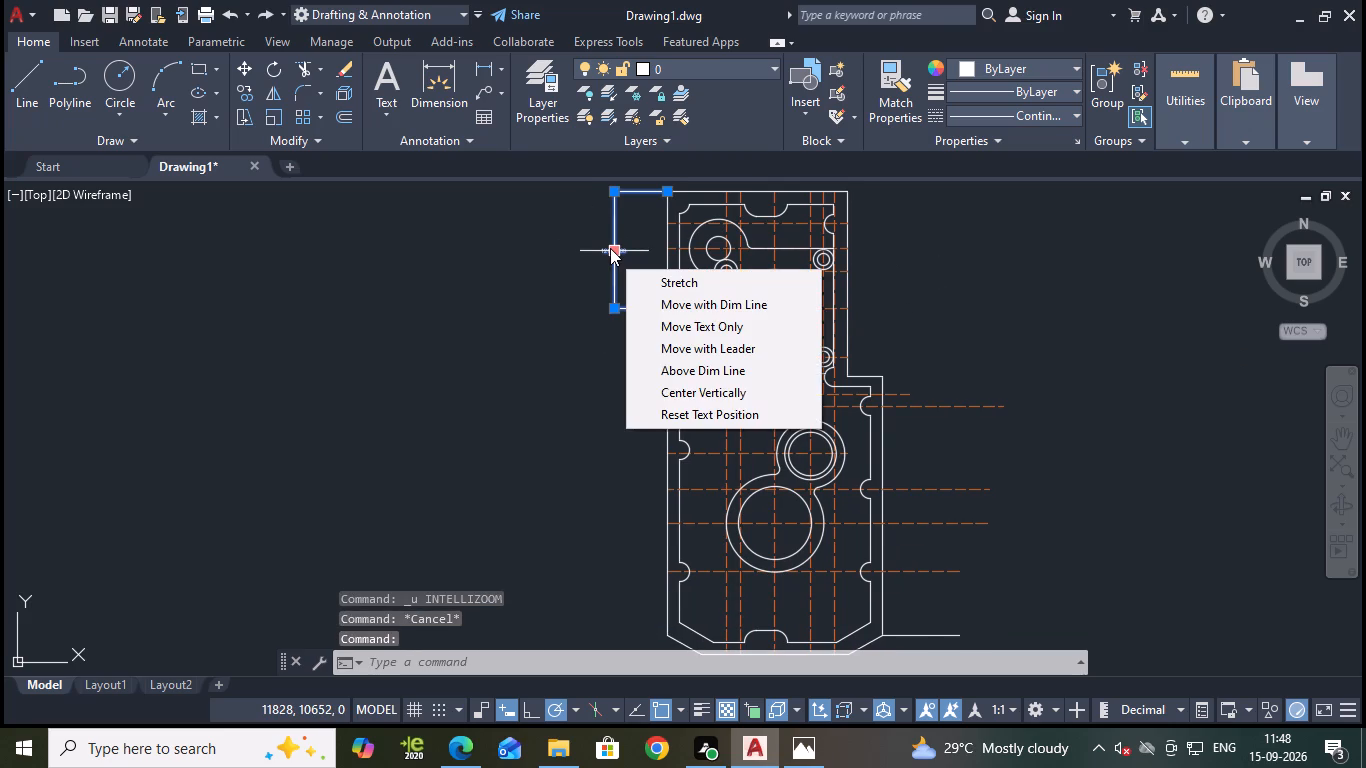
key(Return)
key(e)
key(Return)
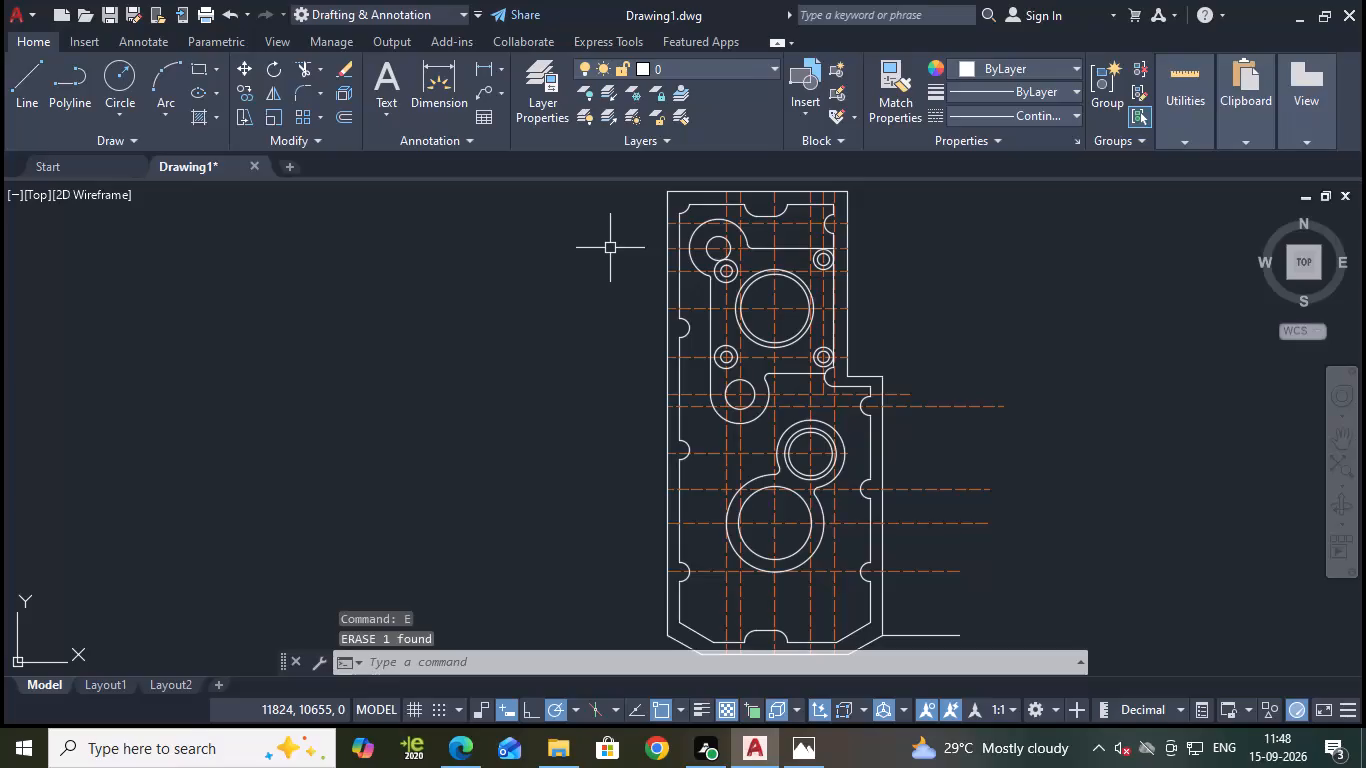
Modify the Standard dimension style to arrow size 4.5 and text height 6.5, and set it current.
key(d)
key(Return)
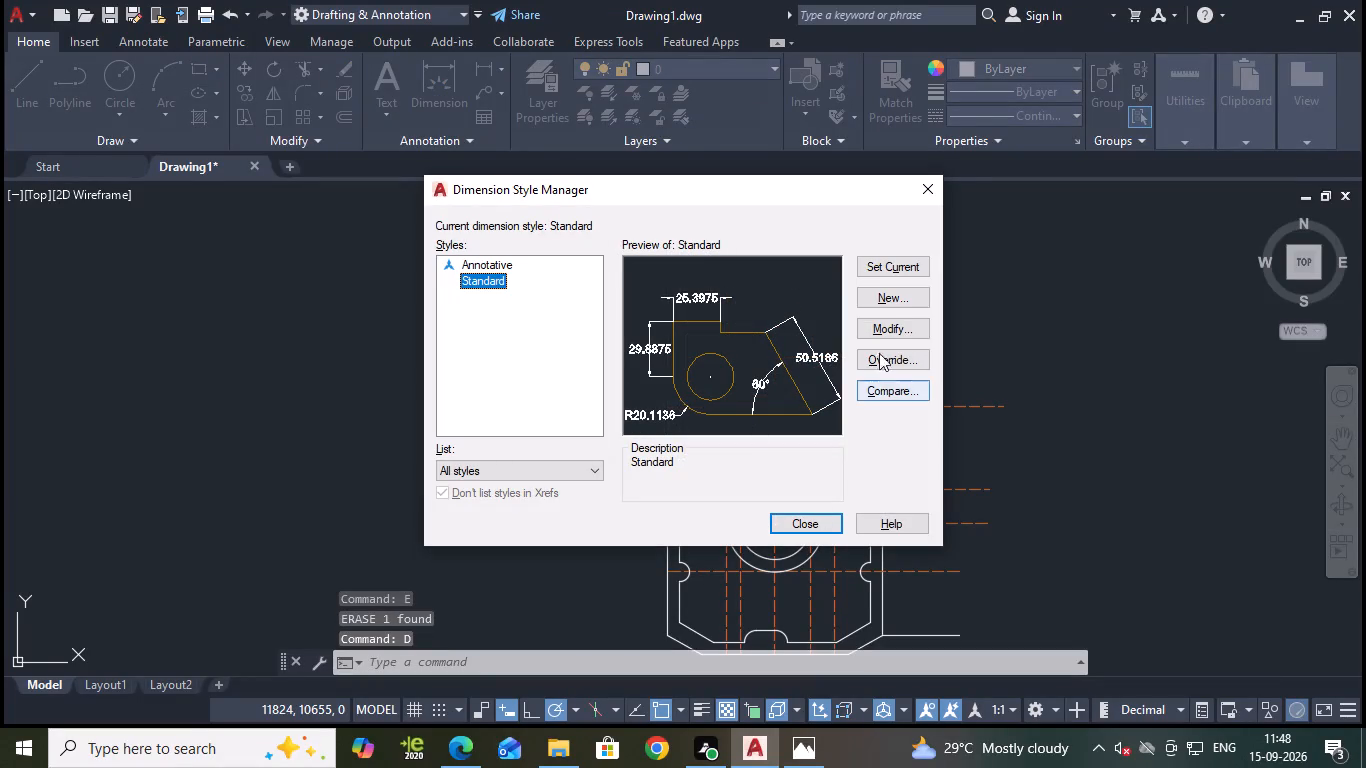
click(914, 320)
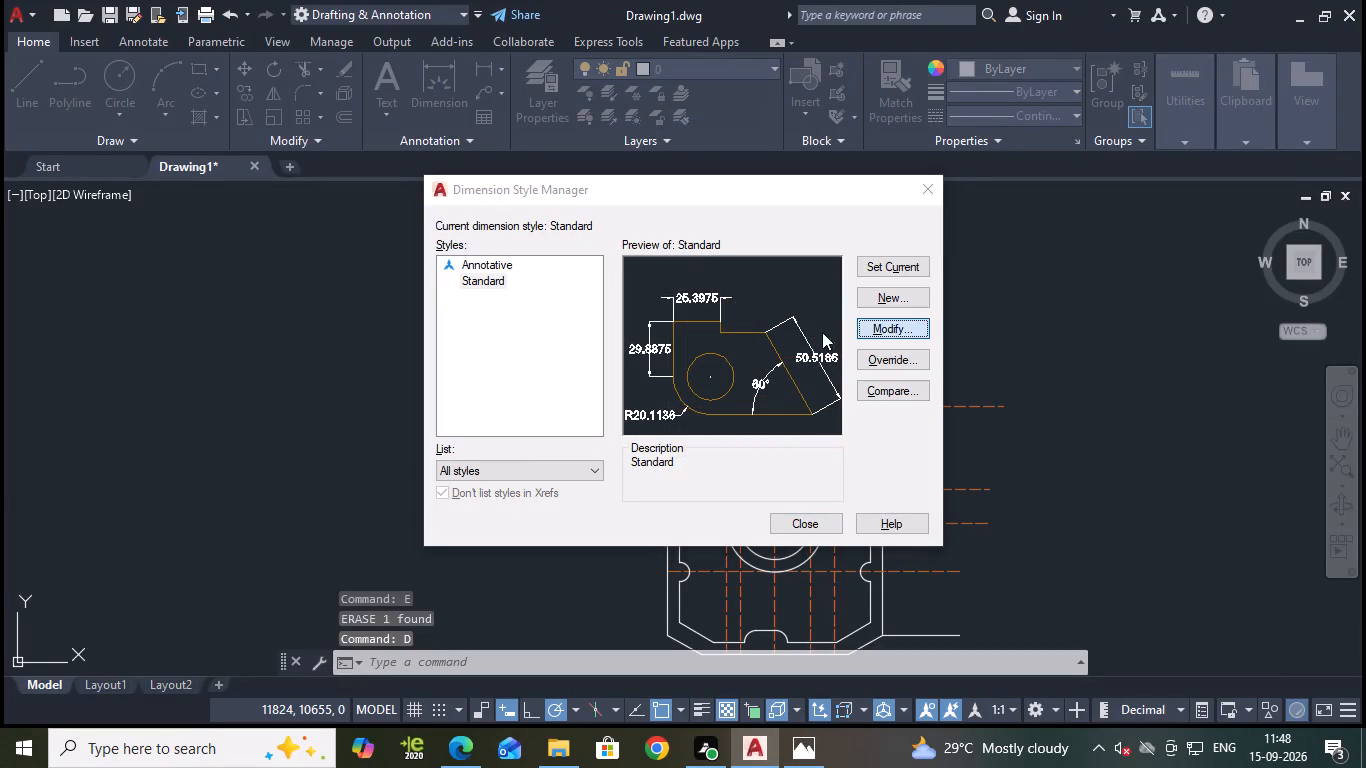
click(523, 147)
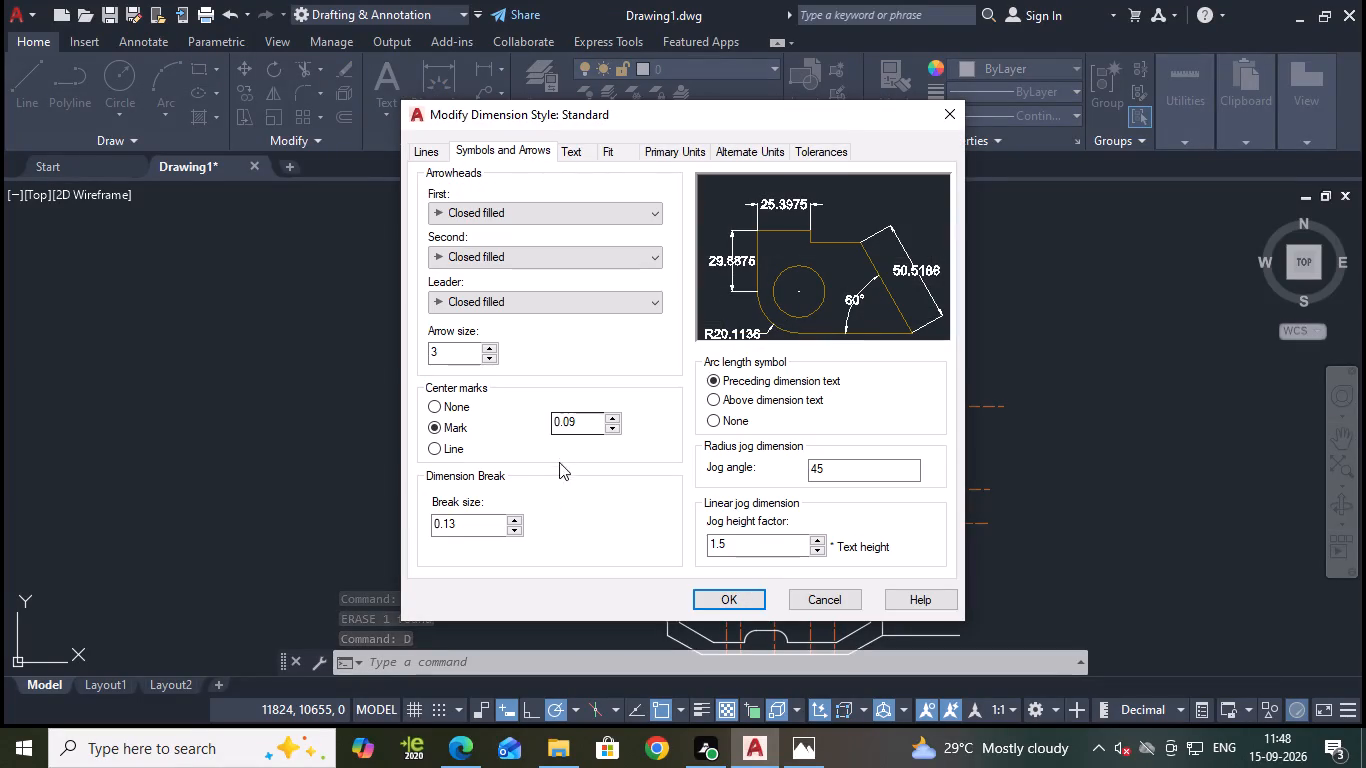
drag(442, 355, 382, 356)
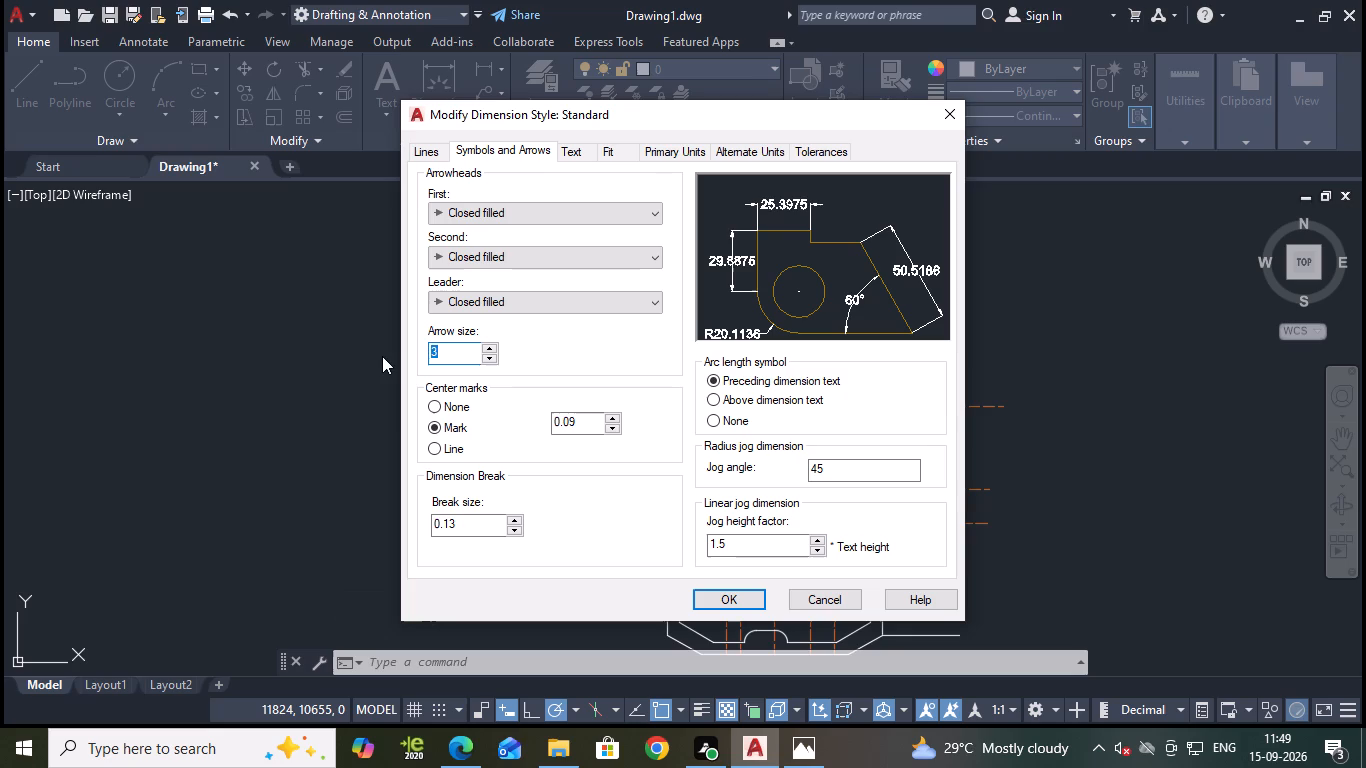
text(4.5)
key(Return)
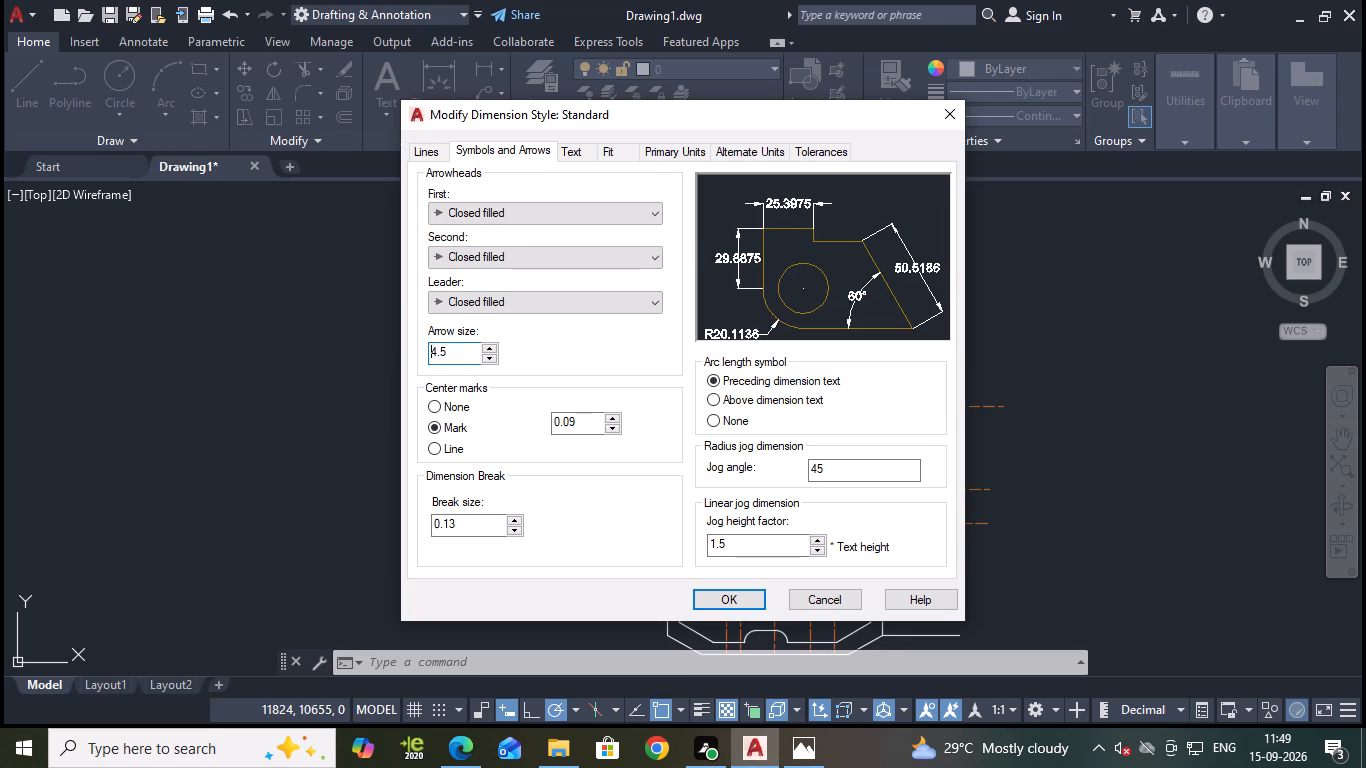
click(576, 149)
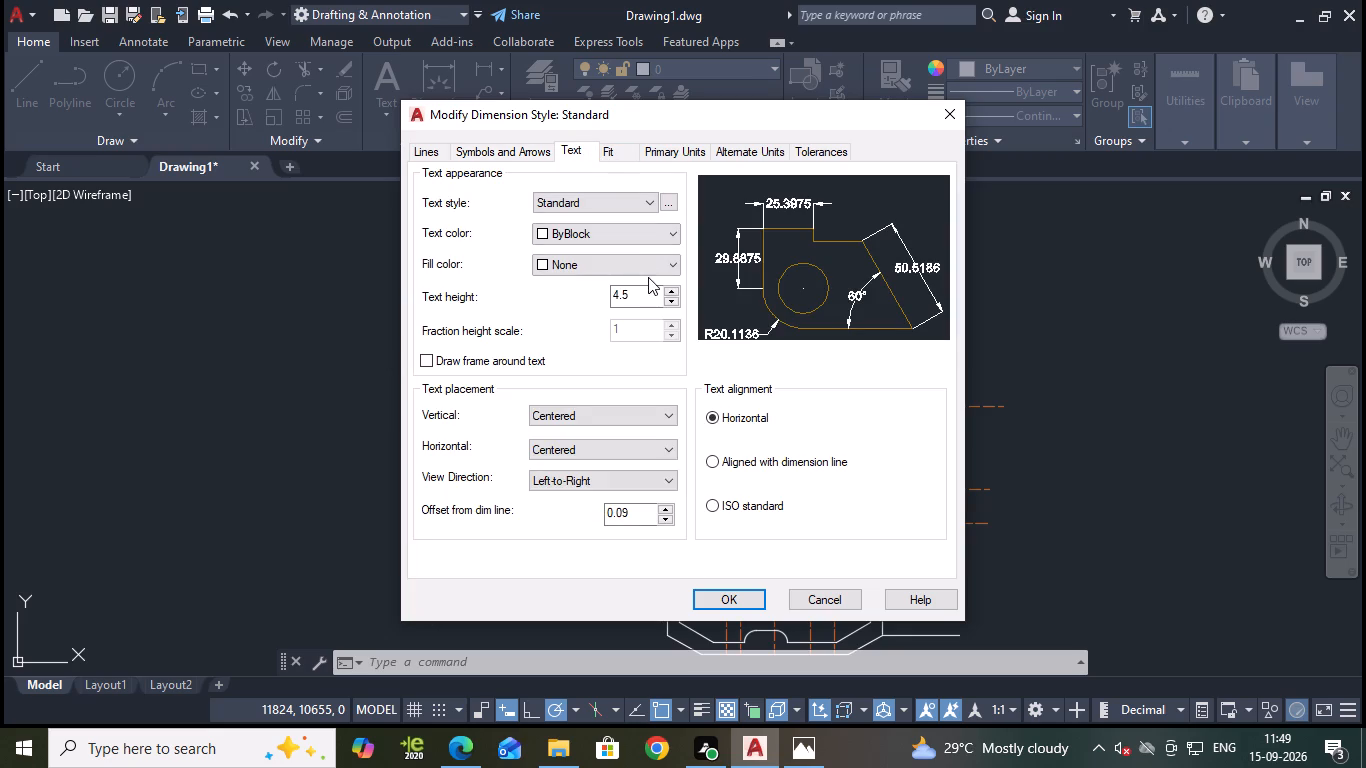
click(652, 289)
drag(652, 289, 613, 308)
text(6.5)
key(Return)
click(743, 600)
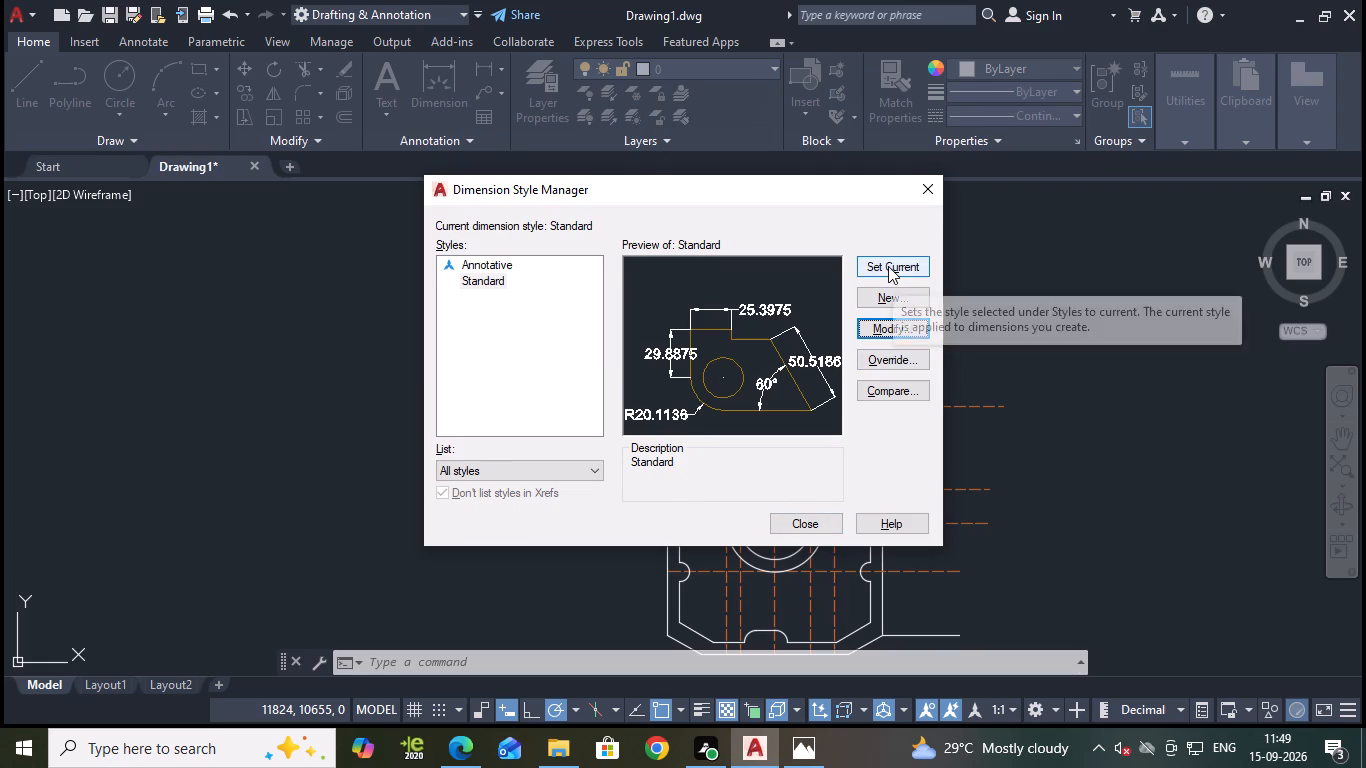
click(888, 266)
click(795, 525)
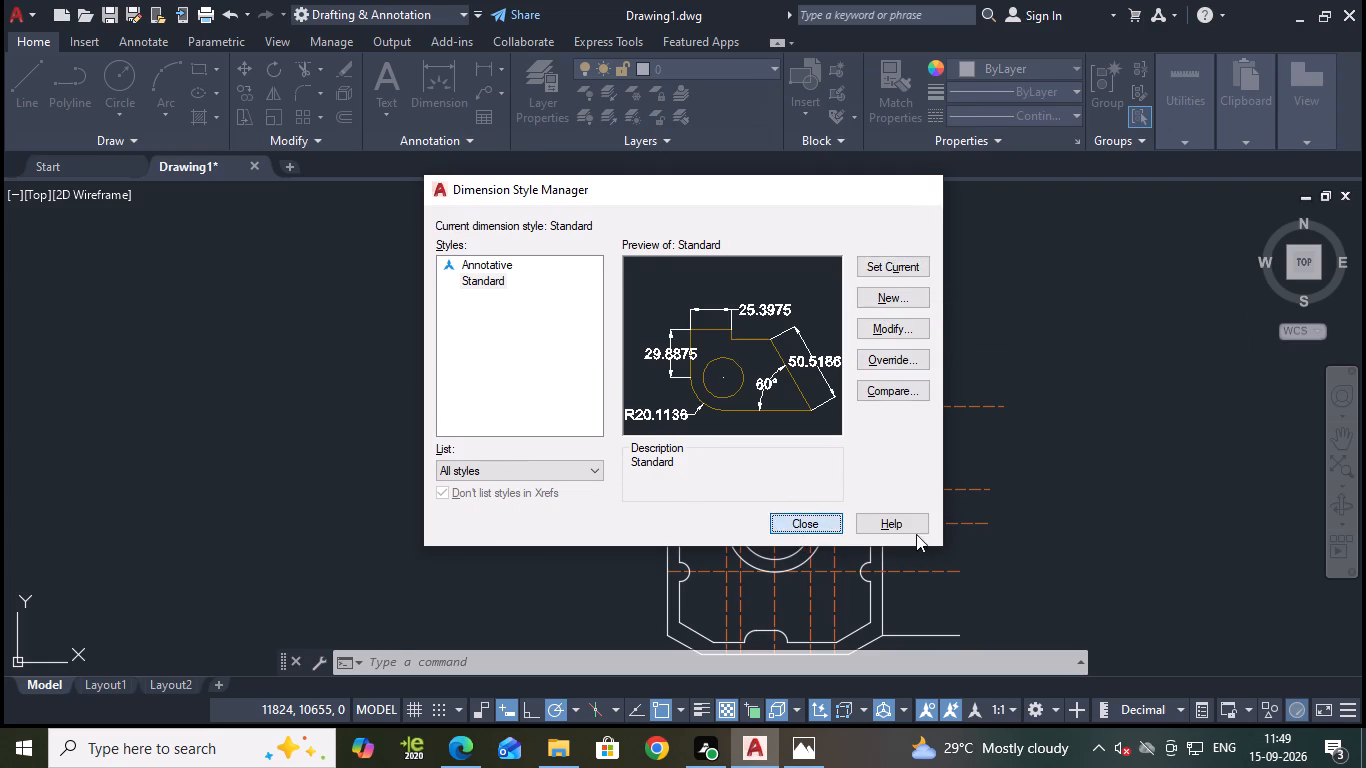
Dimension the vertical distance from the outline's top-left corner to the upper large circle's horizontal centre line, placing it outside the left edge.
click(480, 60)
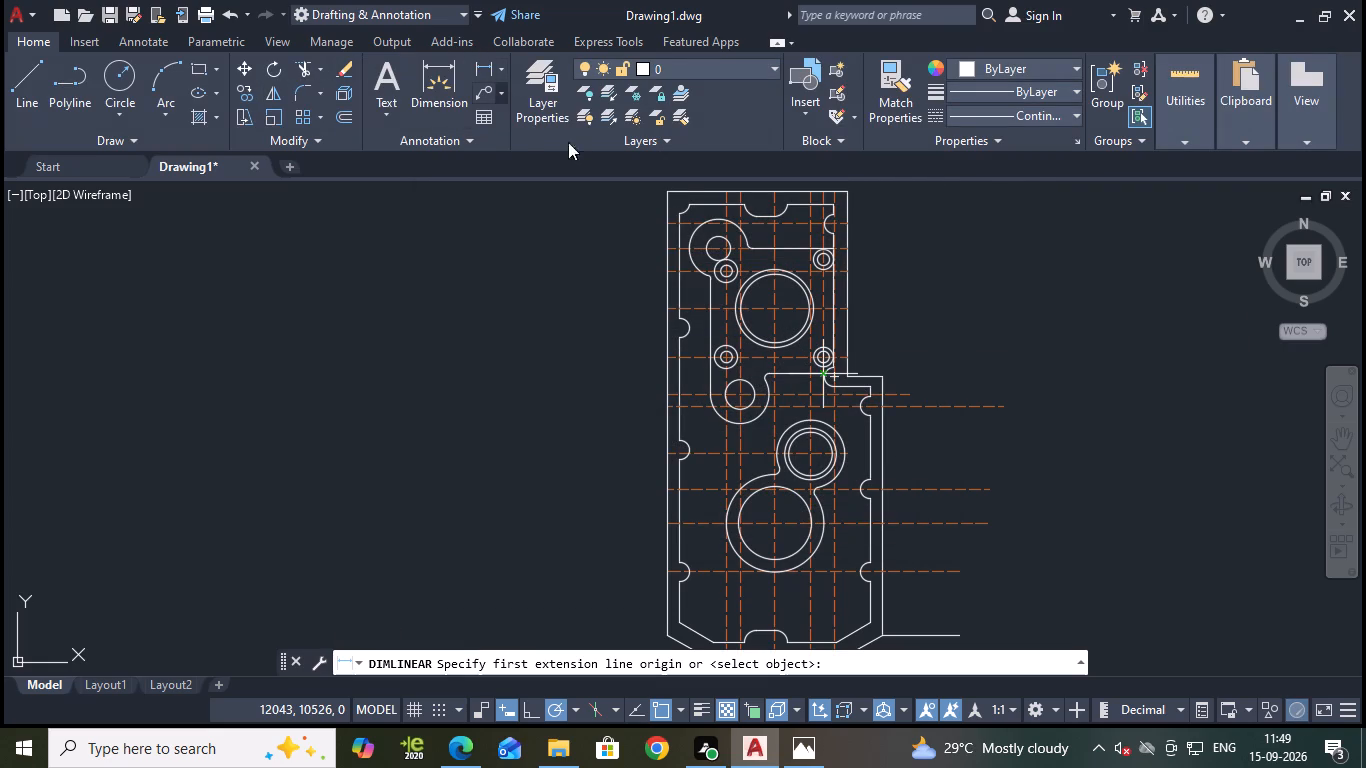
click(668, 191)
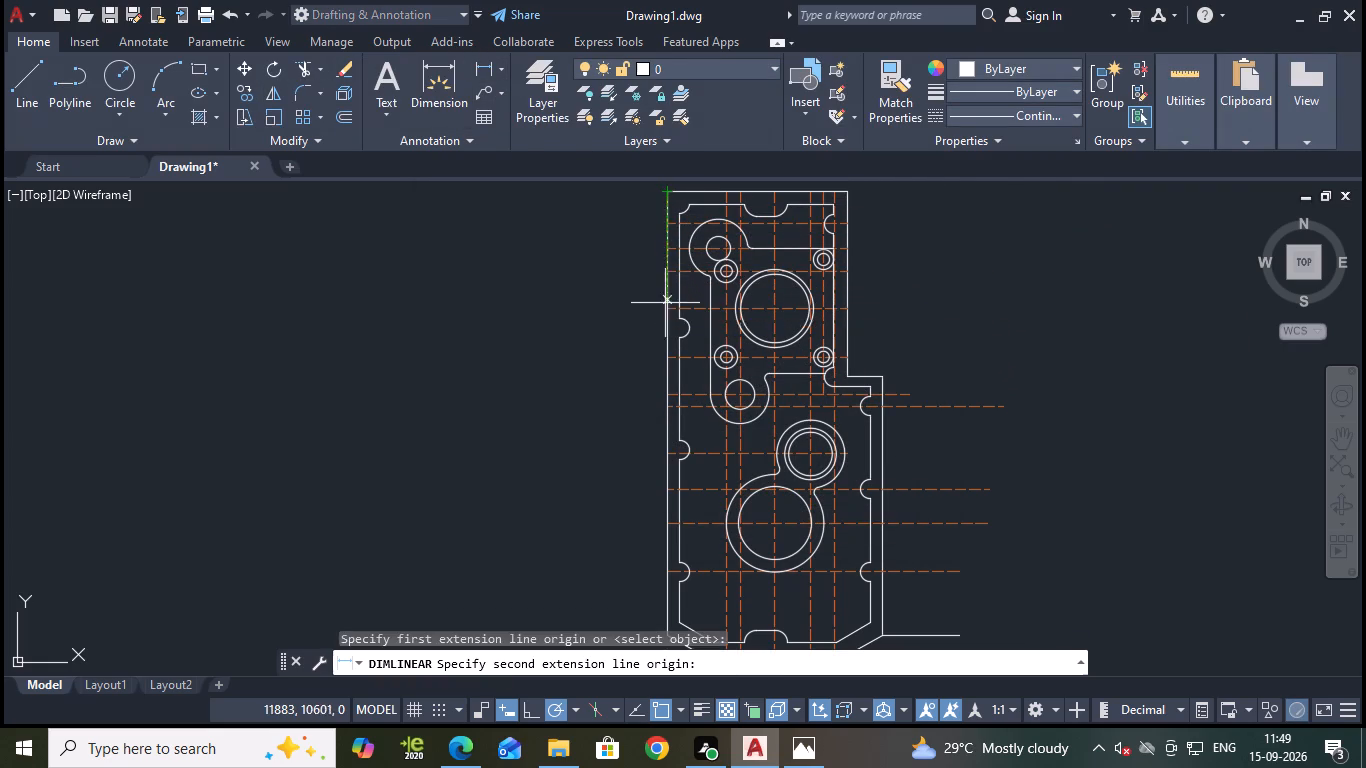
click(666, 308)
click(600, 313)
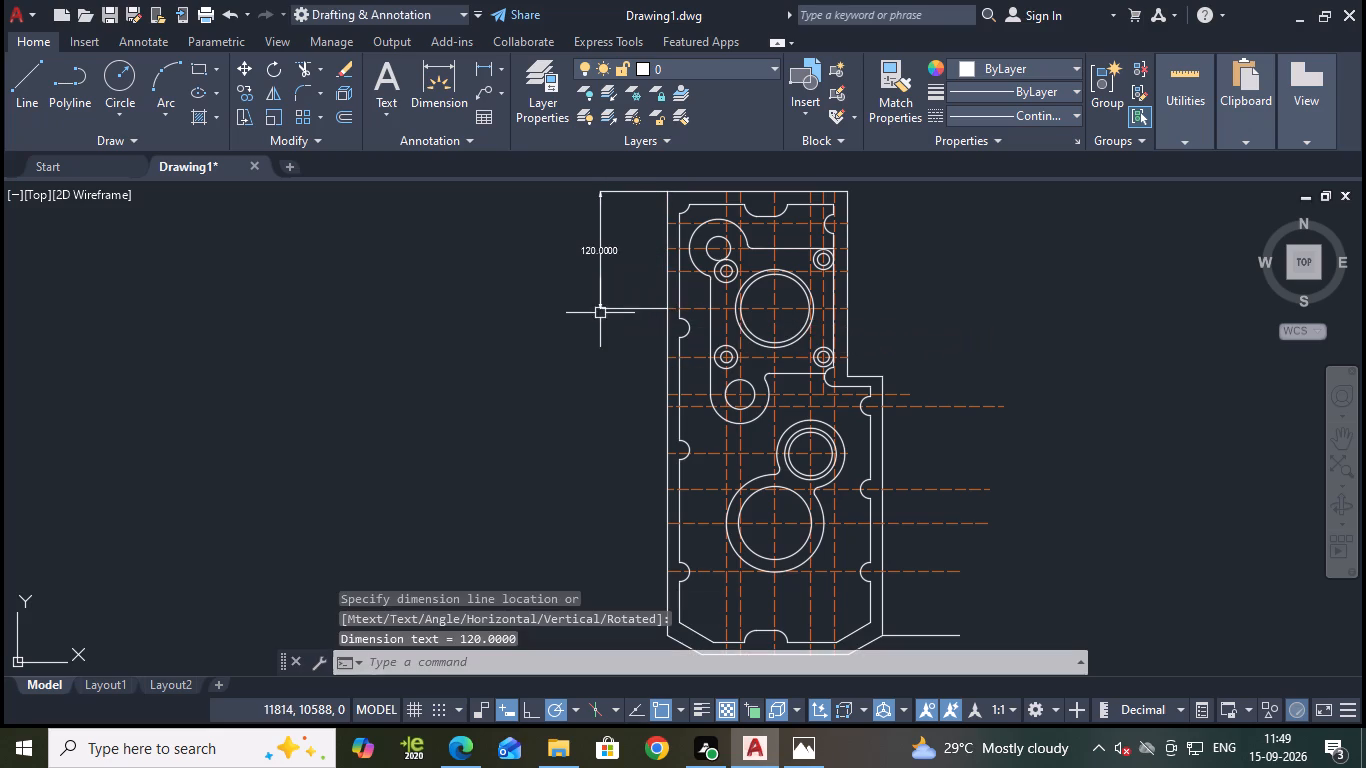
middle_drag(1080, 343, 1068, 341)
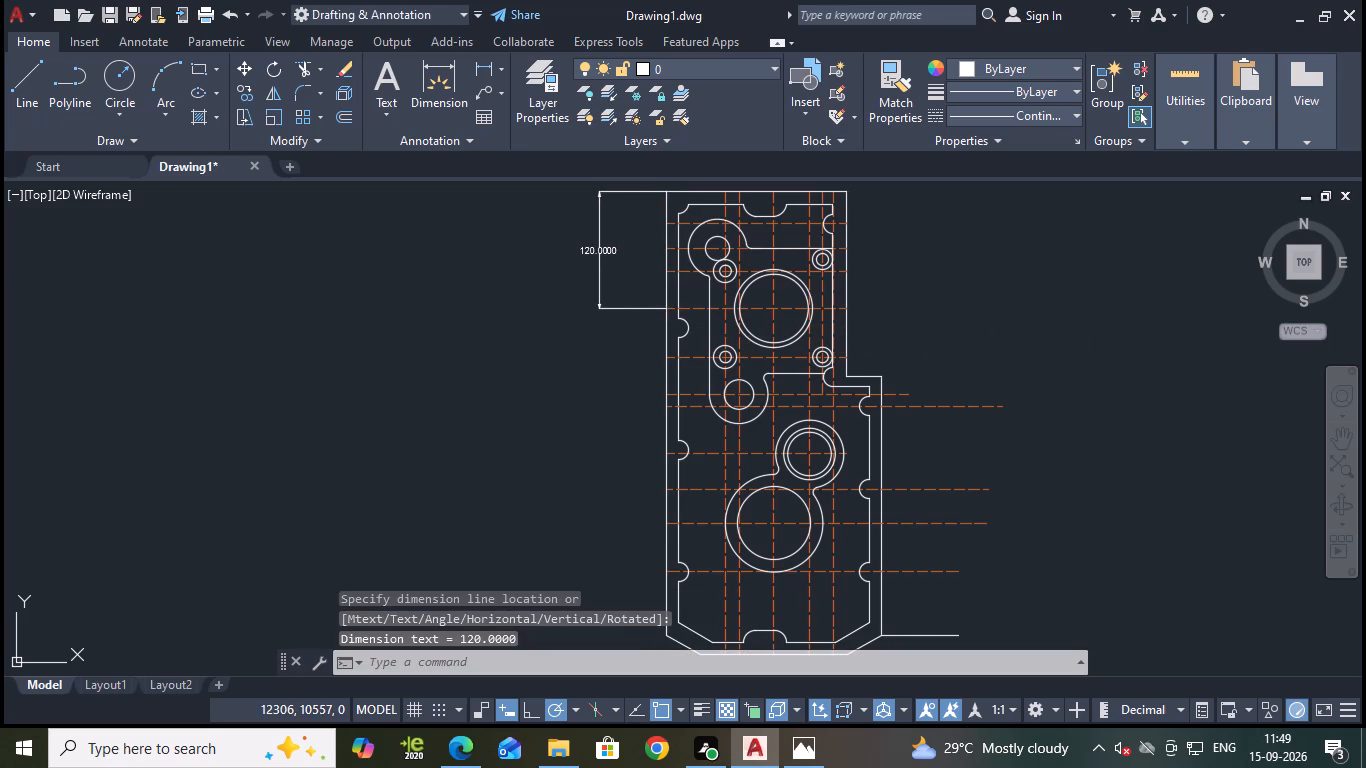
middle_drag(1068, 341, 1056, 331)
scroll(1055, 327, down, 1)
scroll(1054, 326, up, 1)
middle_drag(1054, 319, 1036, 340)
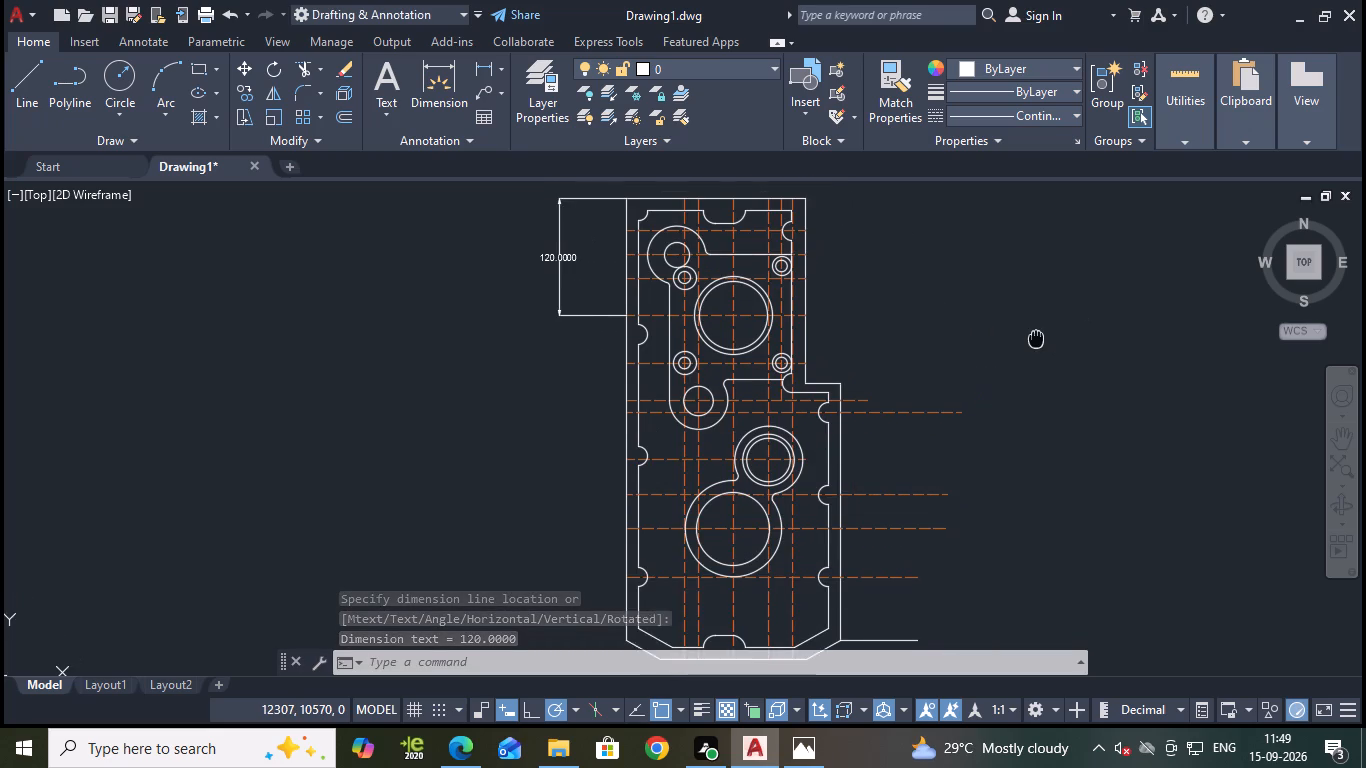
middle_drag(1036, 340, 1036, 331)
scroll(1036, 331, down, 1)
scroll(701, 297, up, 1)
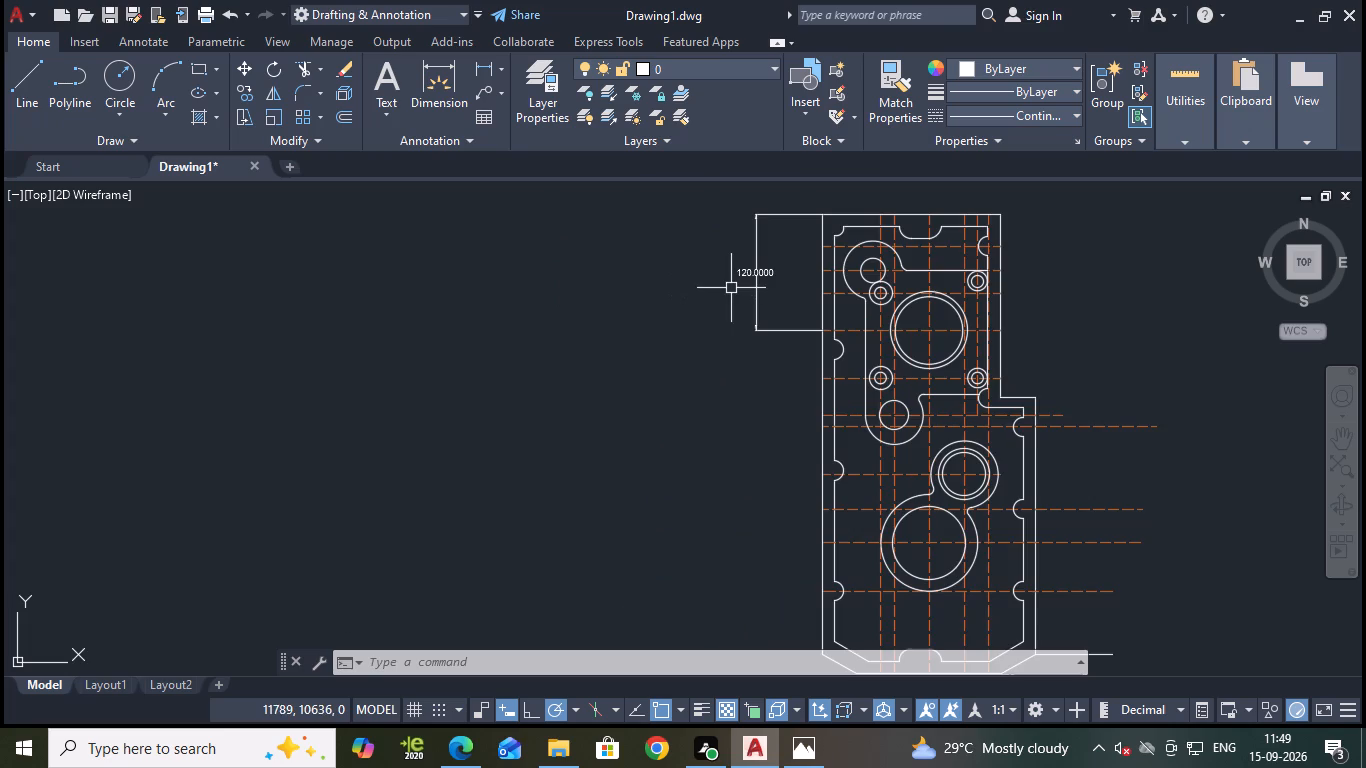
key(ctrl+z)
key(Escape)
Modify the Standard dimension style to a text height of 8 and set it current.
click(601, 256)
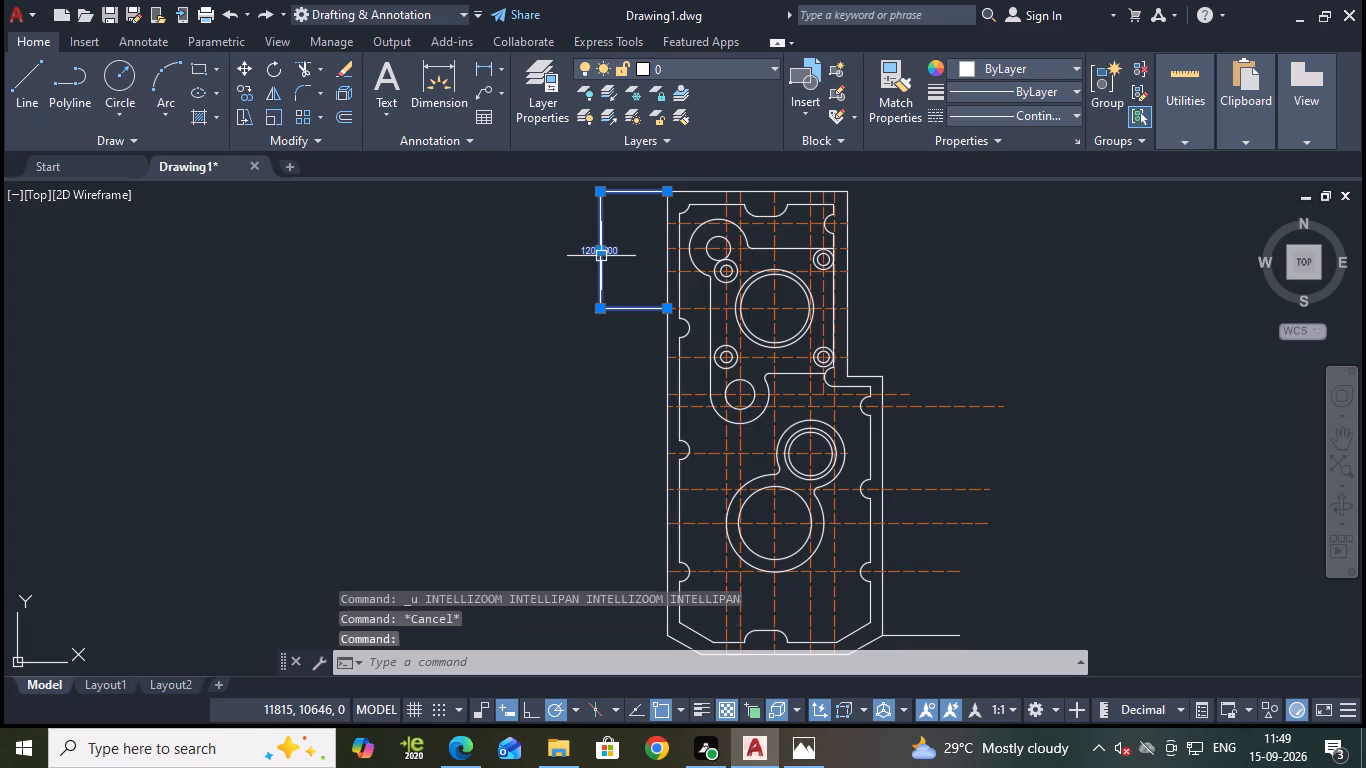
key(d)
key(Return)
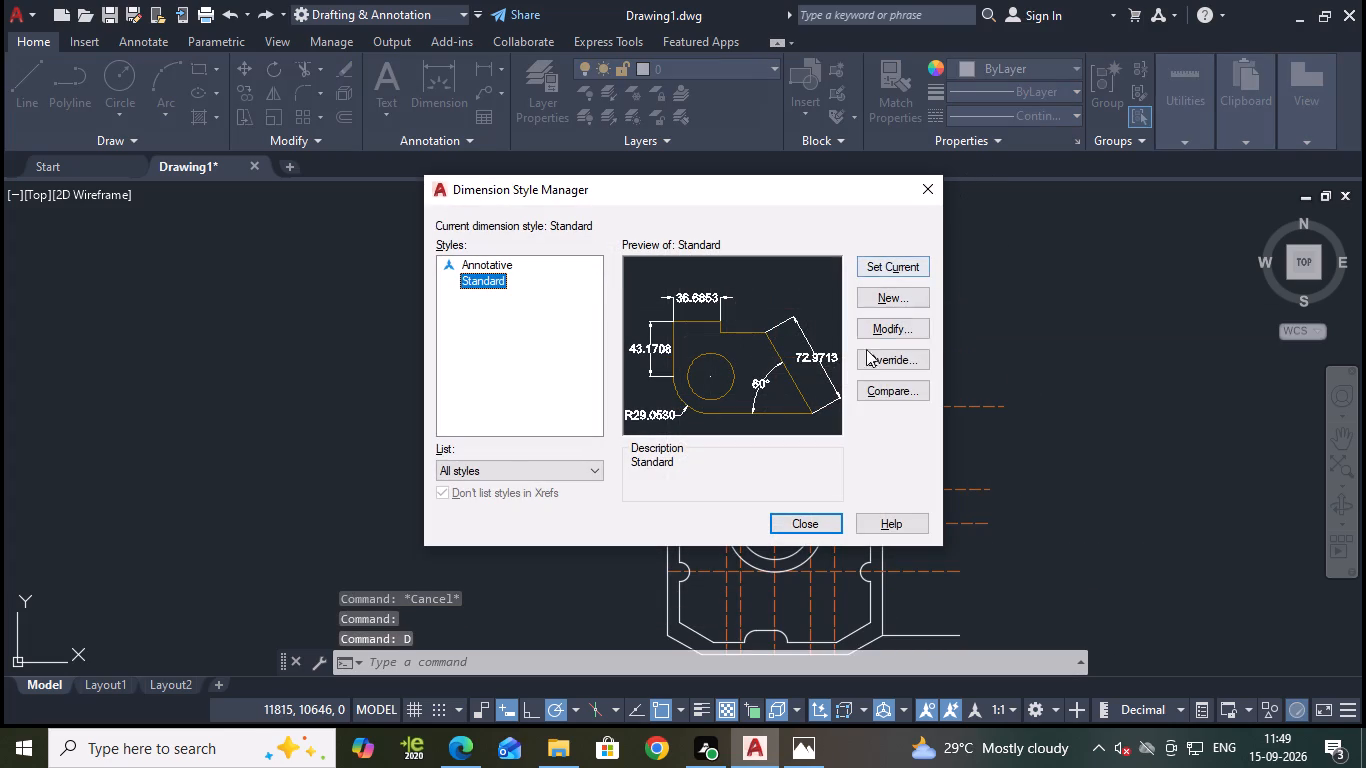
click(883, 330)
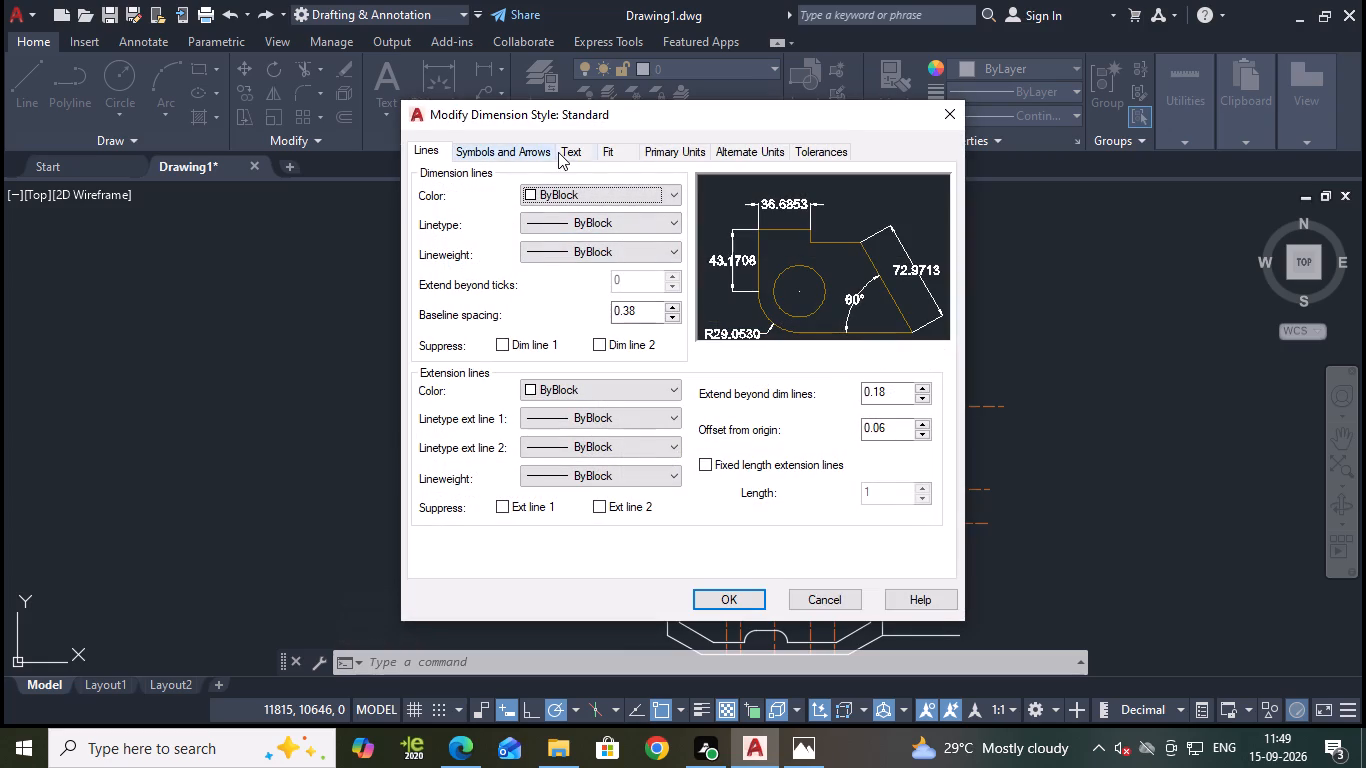
click(590, 154)
drag(630, 296, 606, 302)
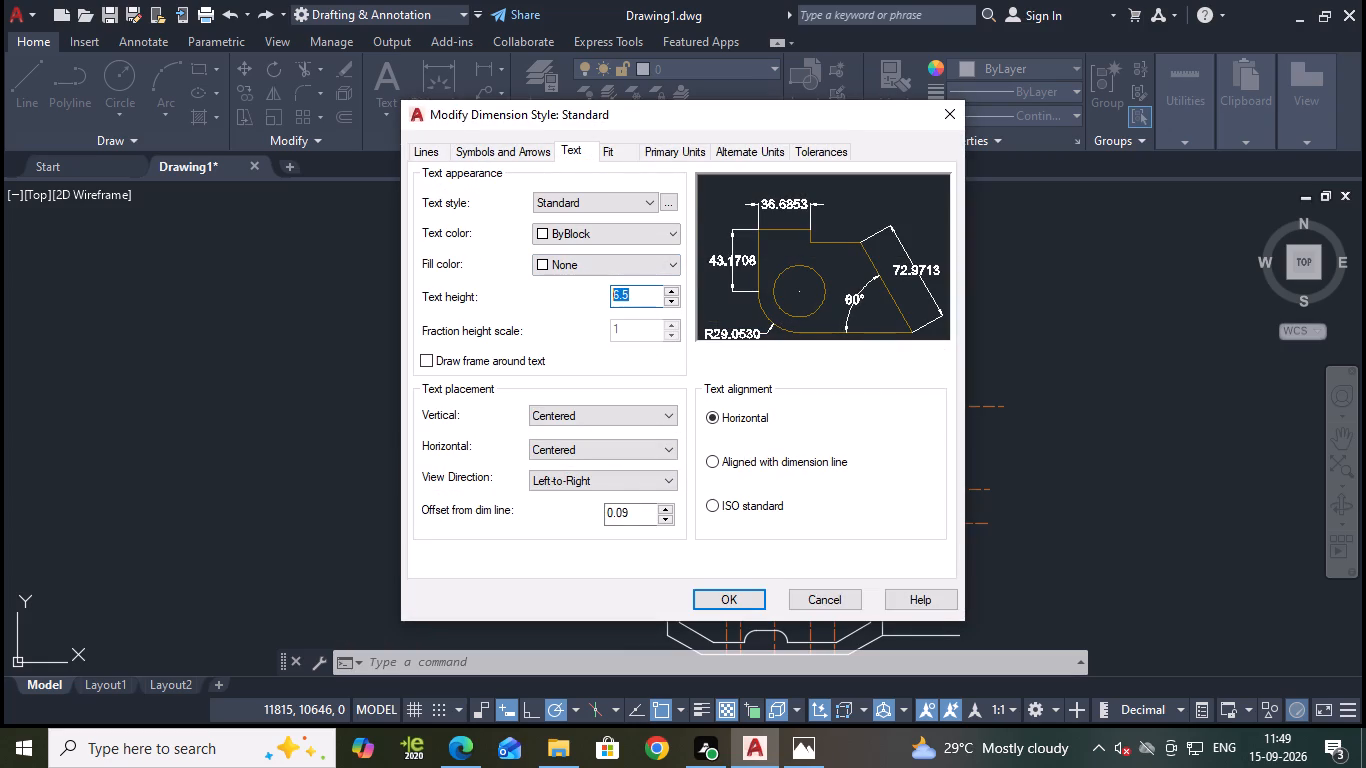
drag(606, 302, 598, 304)
key(8)
key(Return)
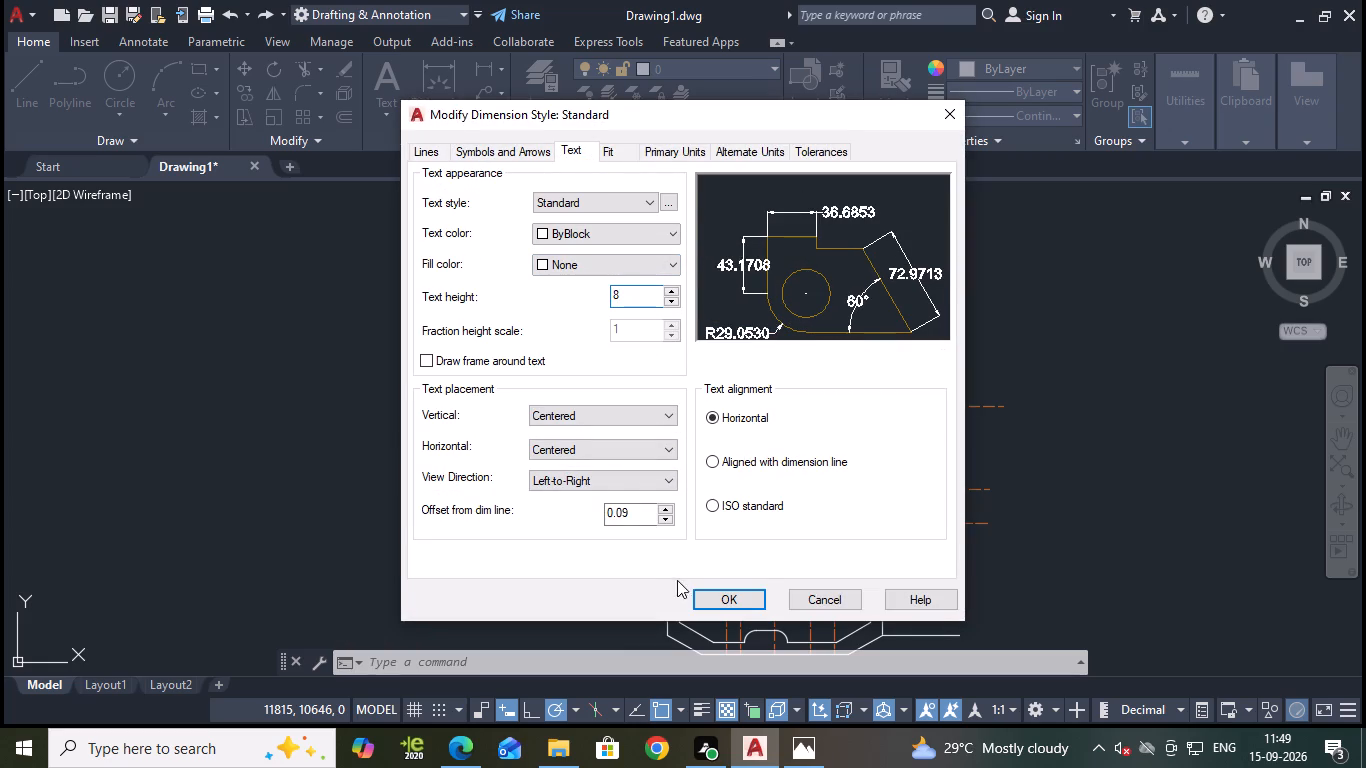
click(701, 591)
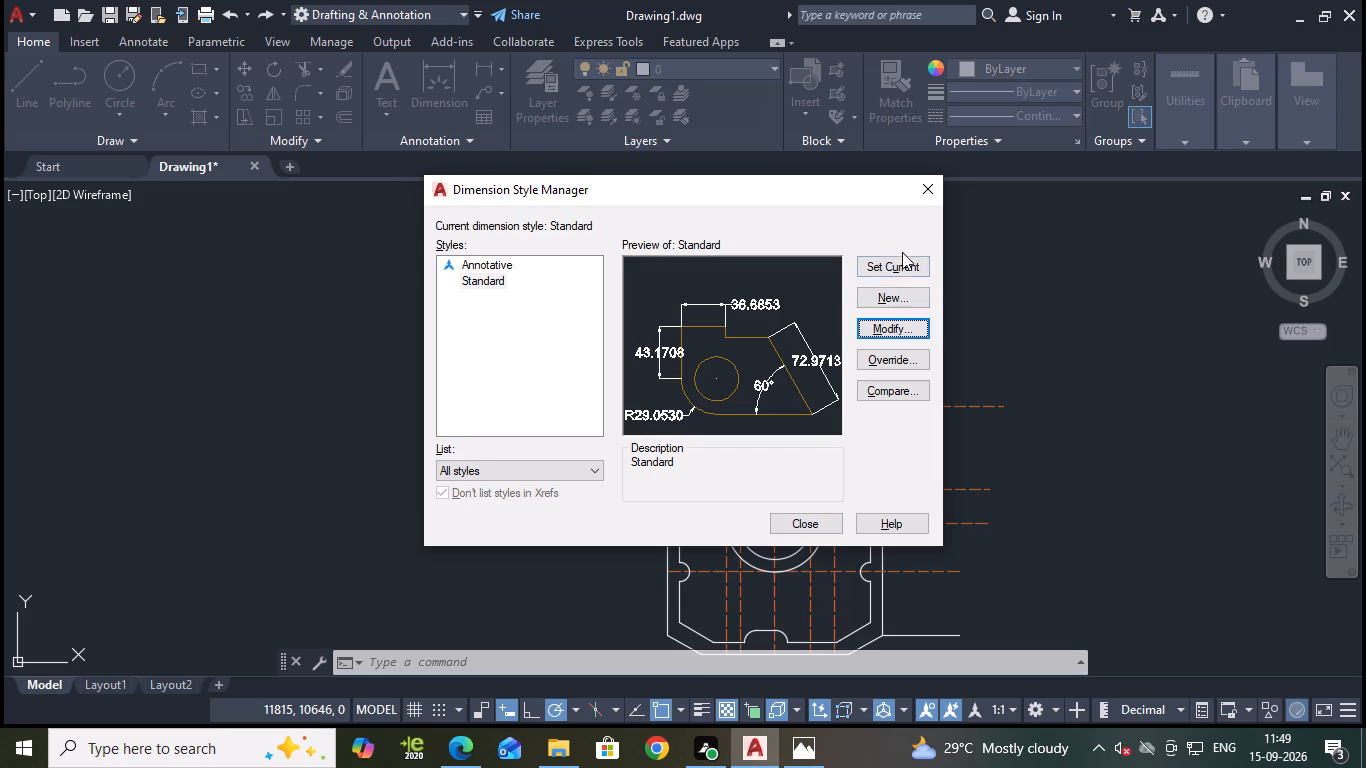
click(898, 267)
click(822, 524)
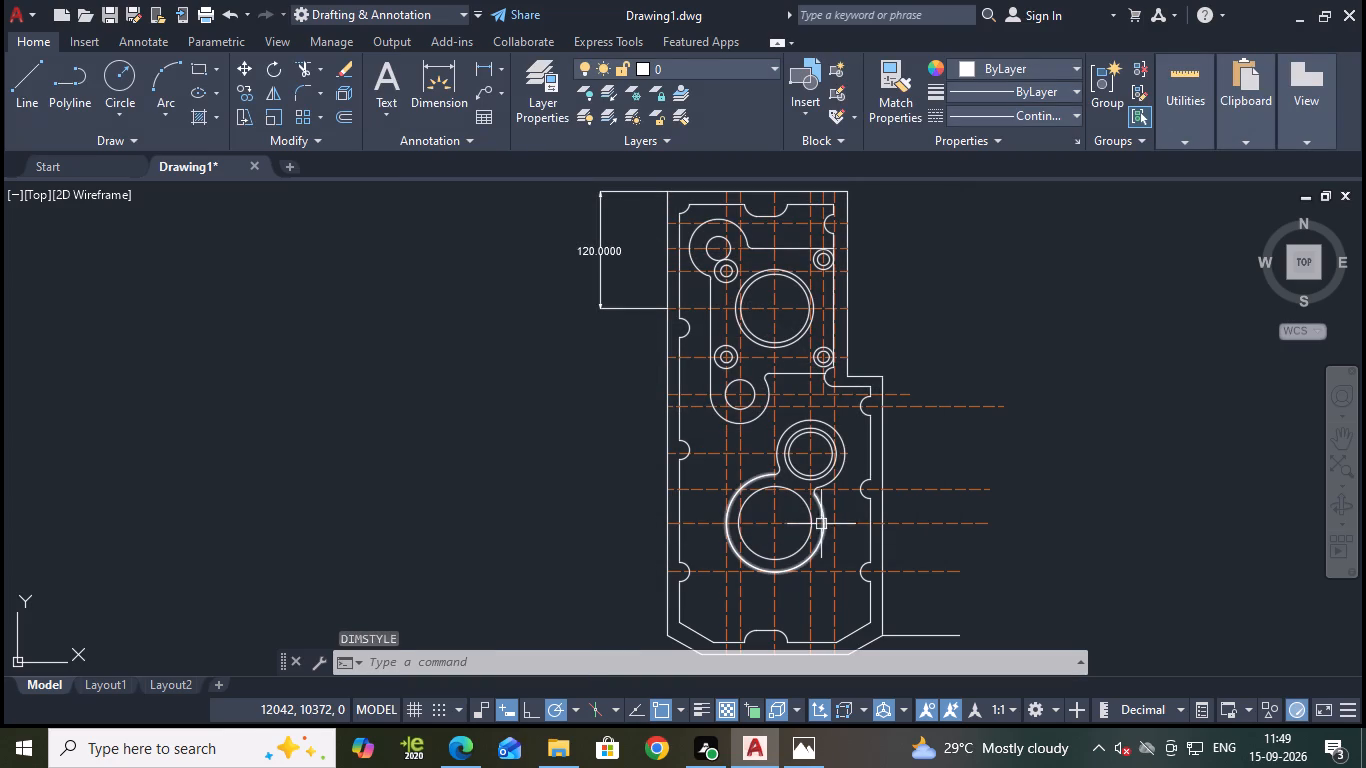
key(Escape)
Erase the vertical dimension beside the upper left edge of the outer outline.
scroll(569, 453, down, 1)
middle_drag(568, 449, 560, 423)
scroll(560, 421, up, 1)
middle_drag(559, 426, 541, 460)
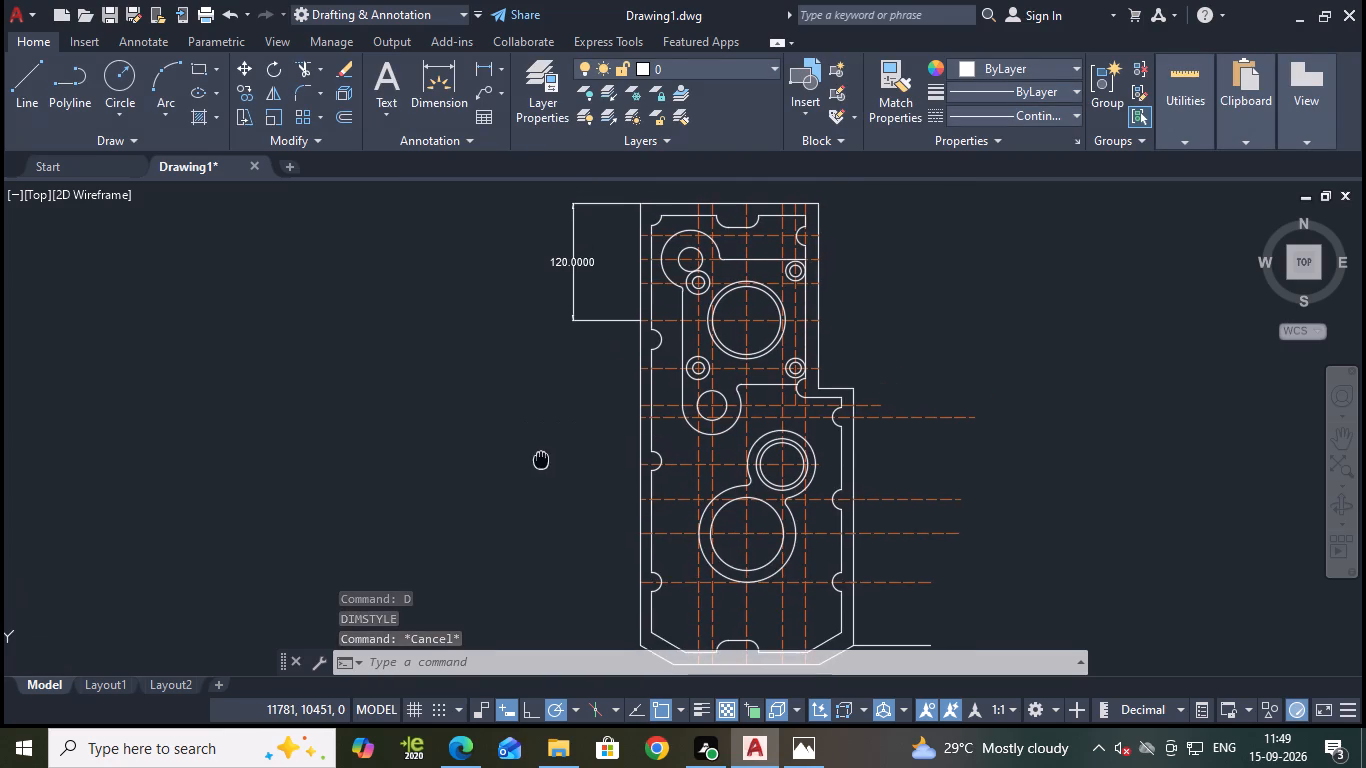
middle_drag(541, 460, 540, 453)
key(Escape)
click(584, 247)
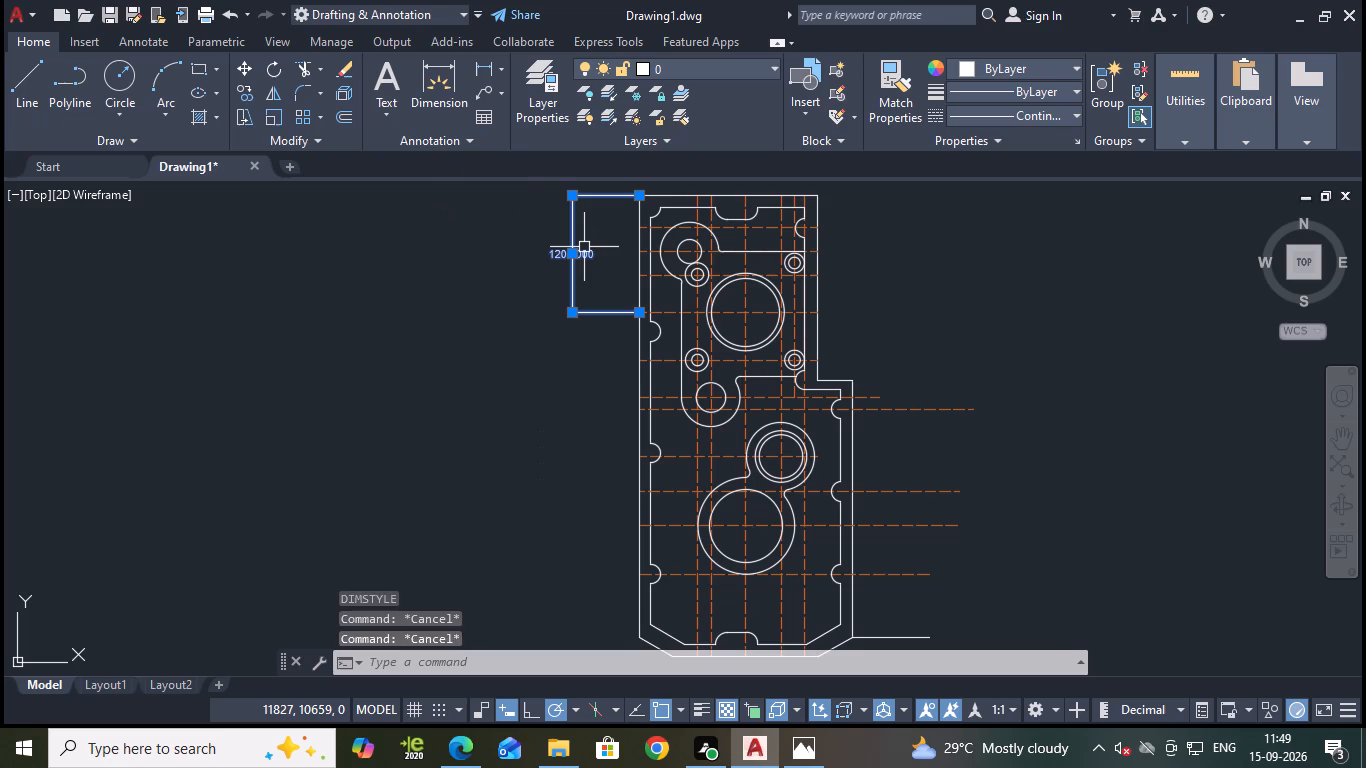
key(e)
key(Return)
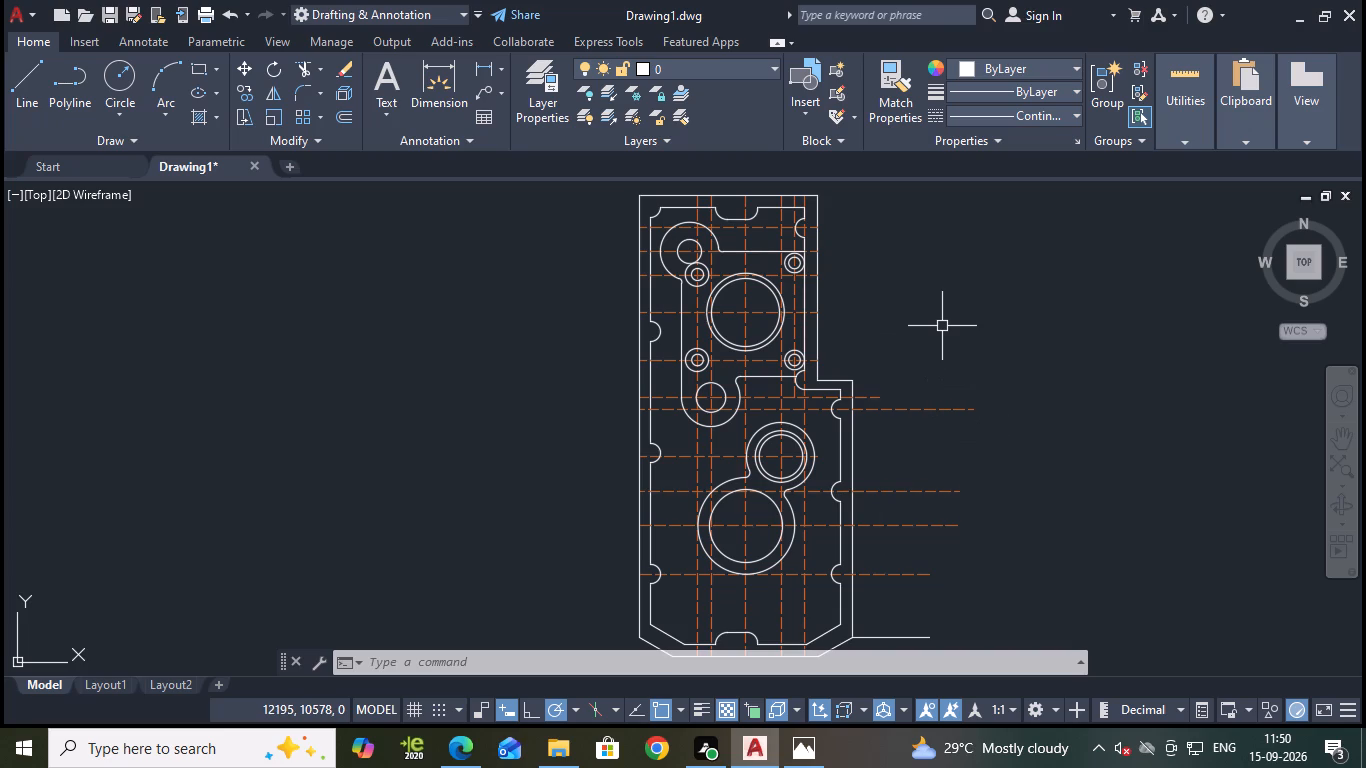
Give the short horizontal line extending from the outline's lower right corner the ACAD_ISO02W100 linetype and colour 242,103,34.
scroll(851, 390, up, 1)
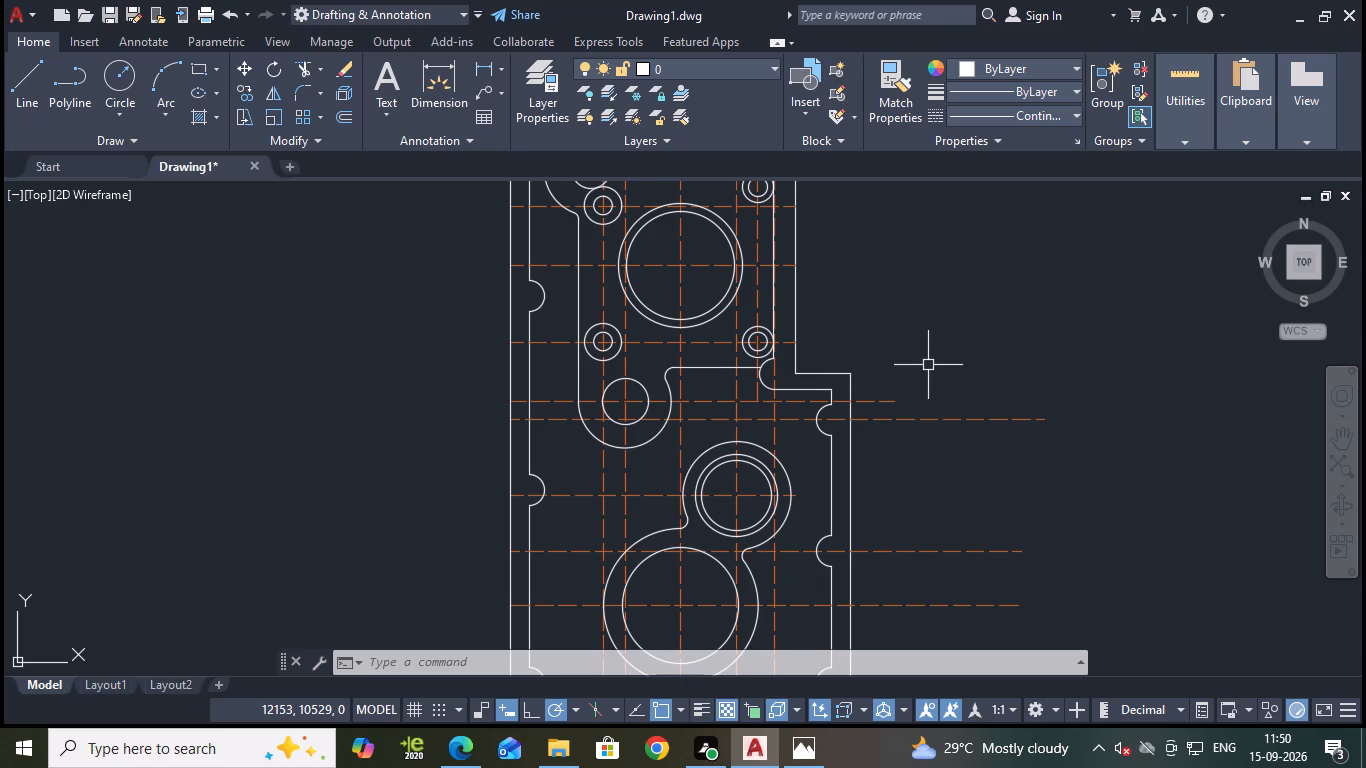
scroll(928, 366, down, 1)
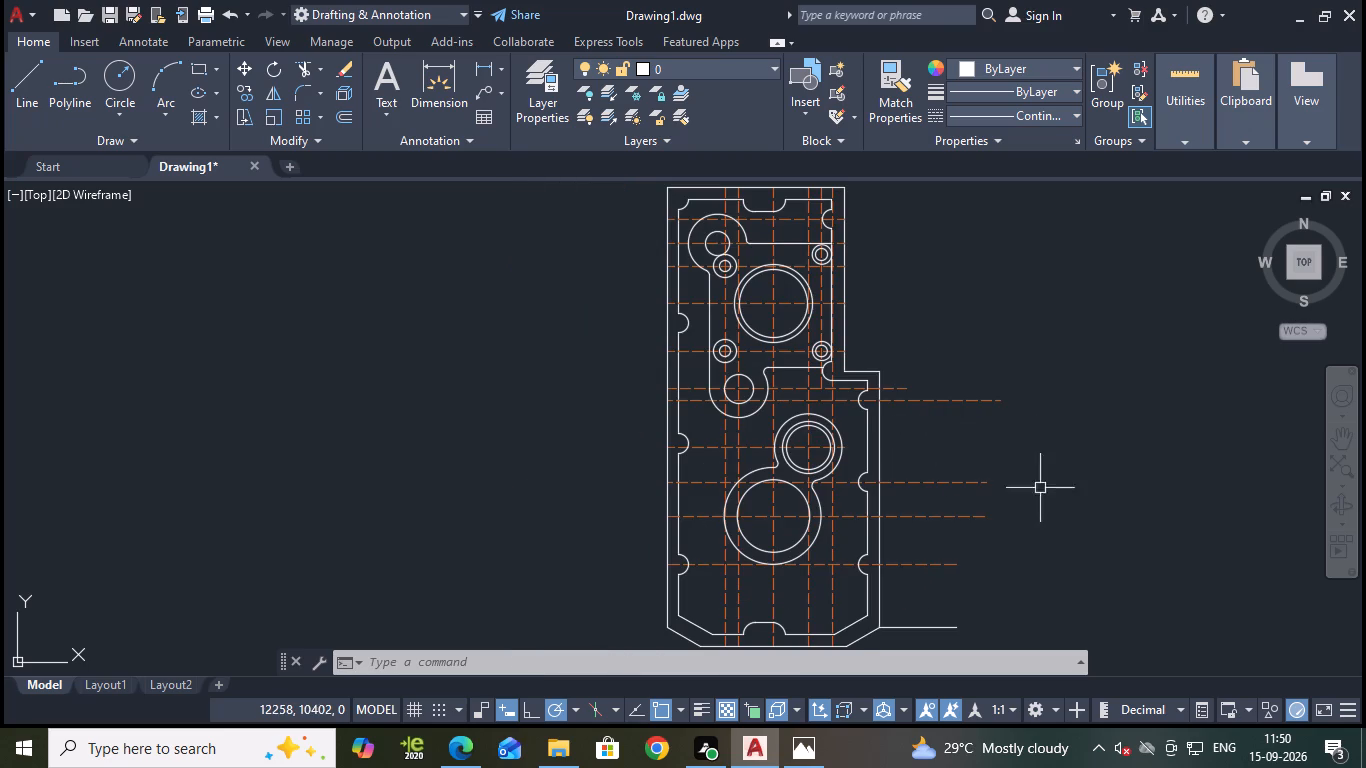
scroll(1066, 497, down, 1)
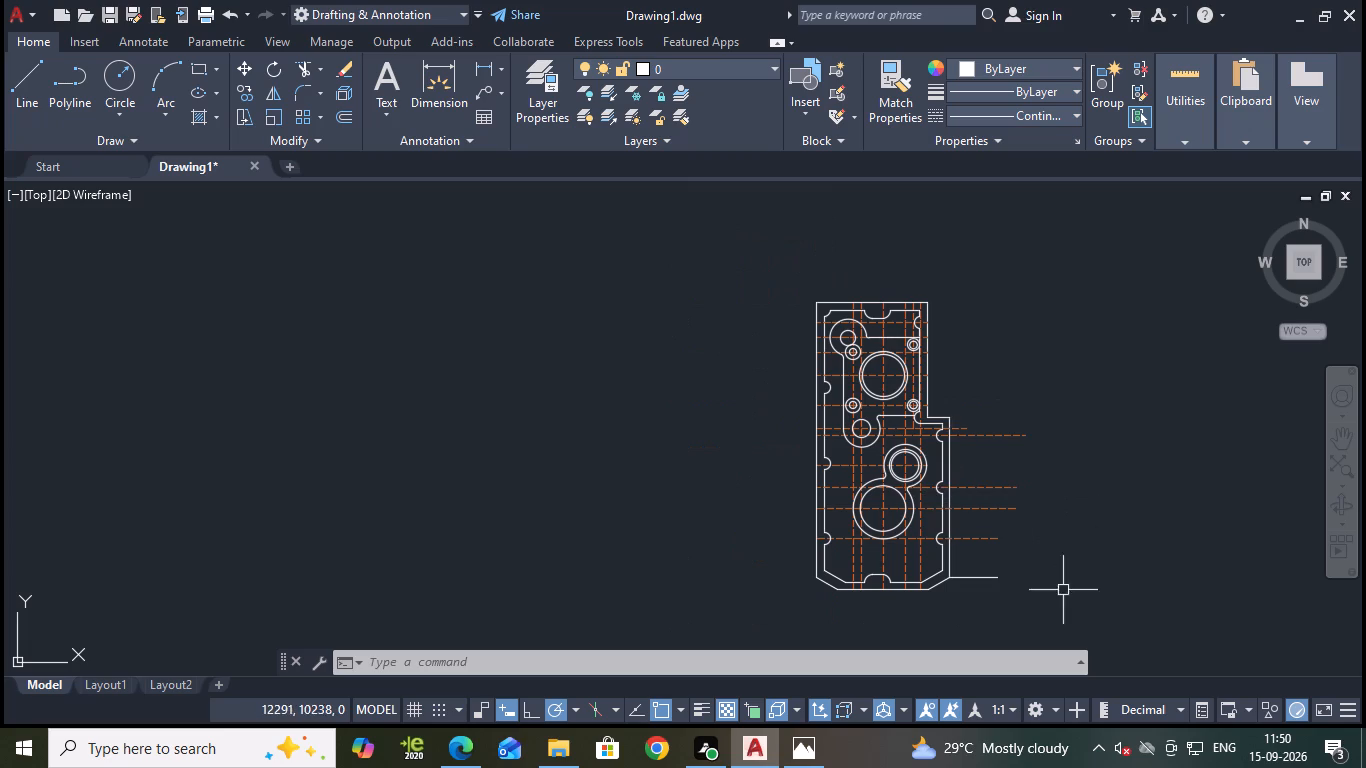
middle_drag(1004, 587, 969, 471)
click(936, 460)
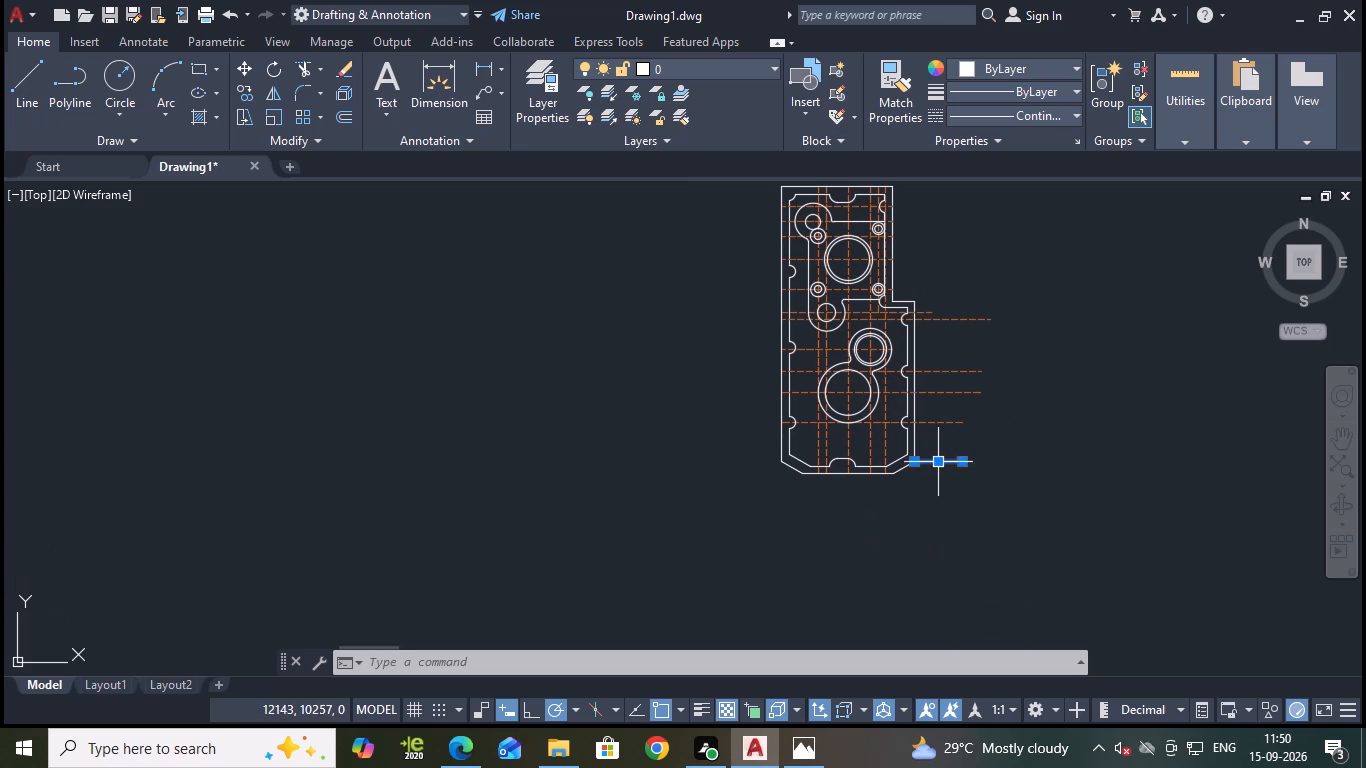
click(1069, 104)
click(1056, 120)
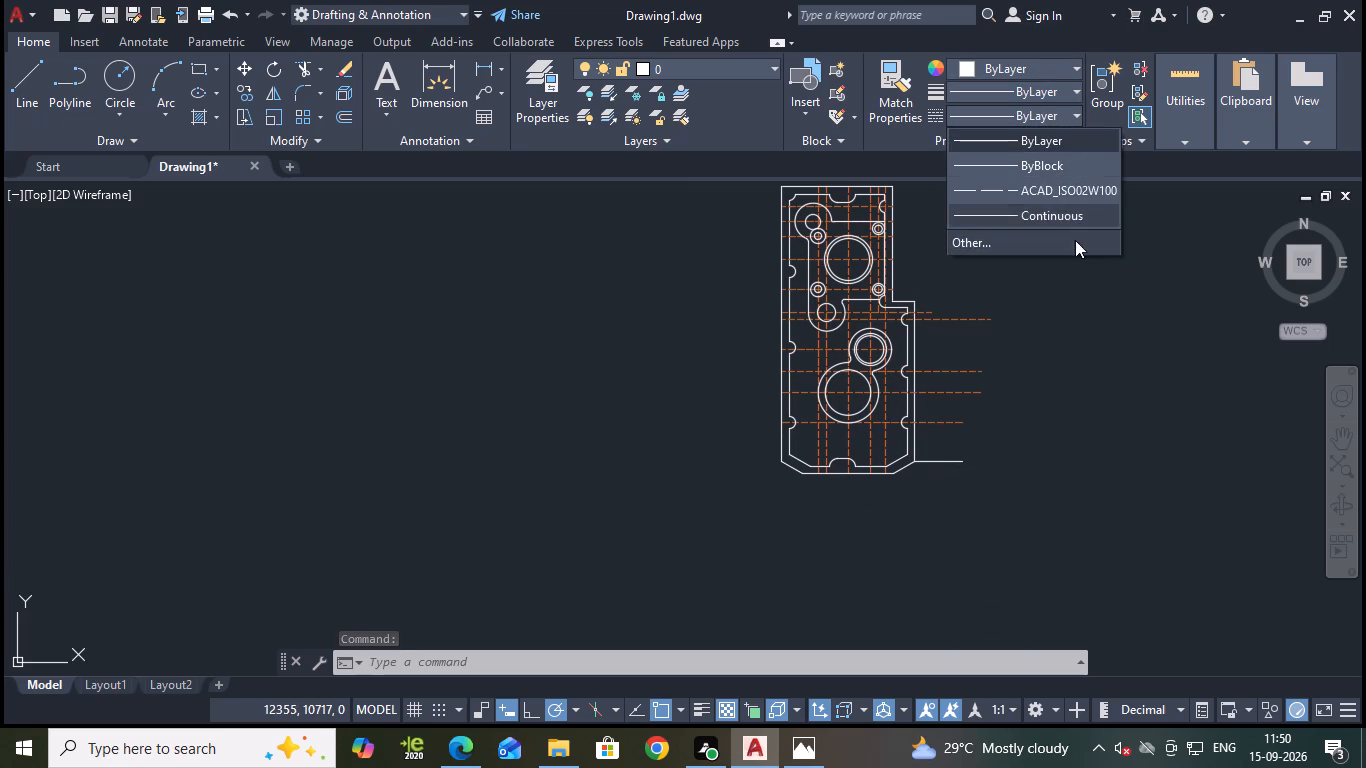
click(1040, 188)
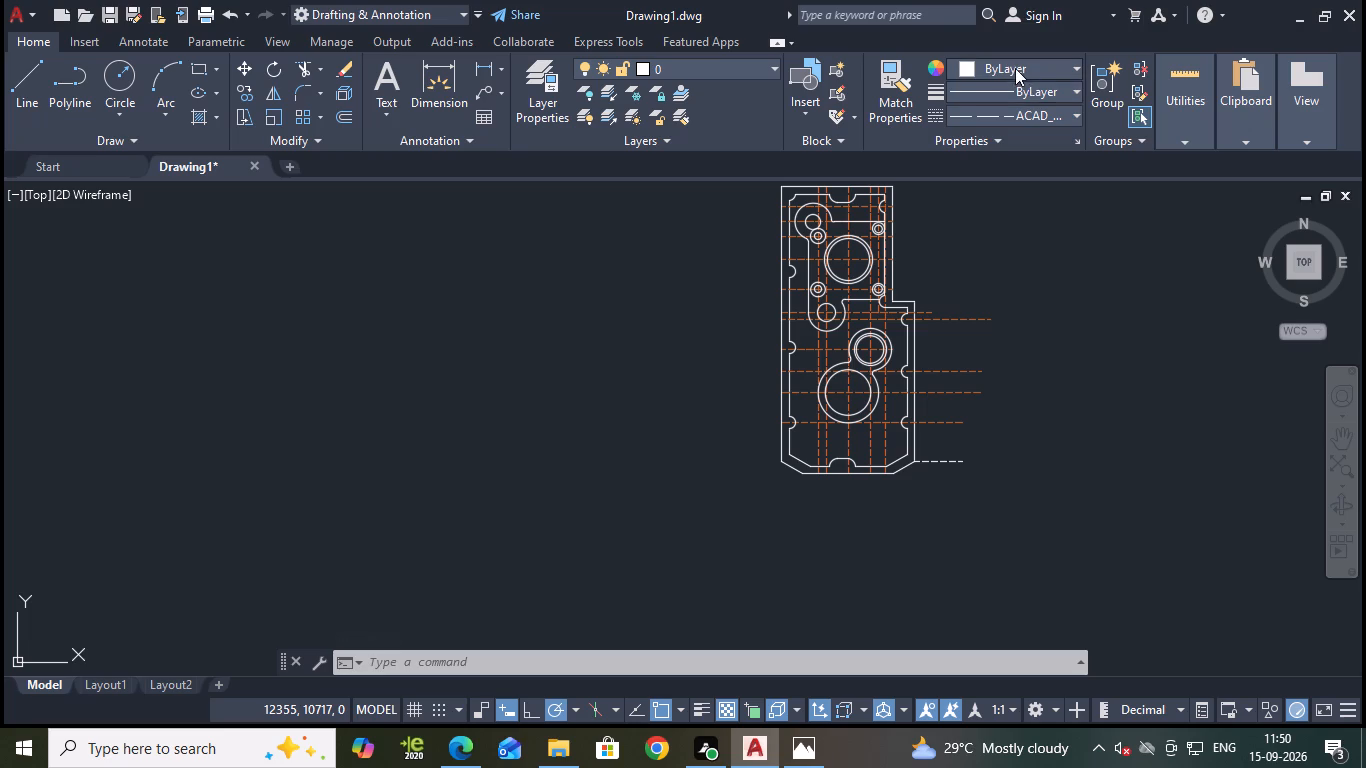
click(1014, 67)
click(998, 172)
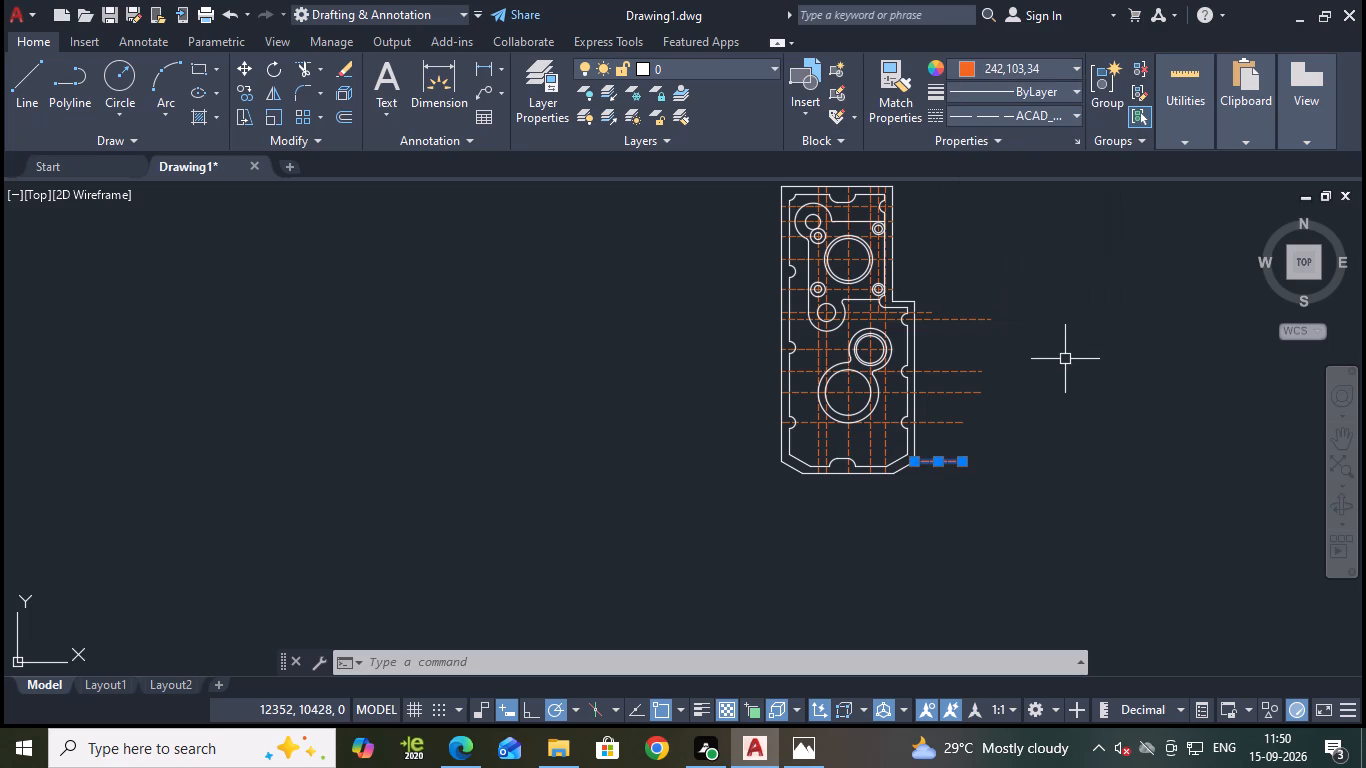
key(Escape)
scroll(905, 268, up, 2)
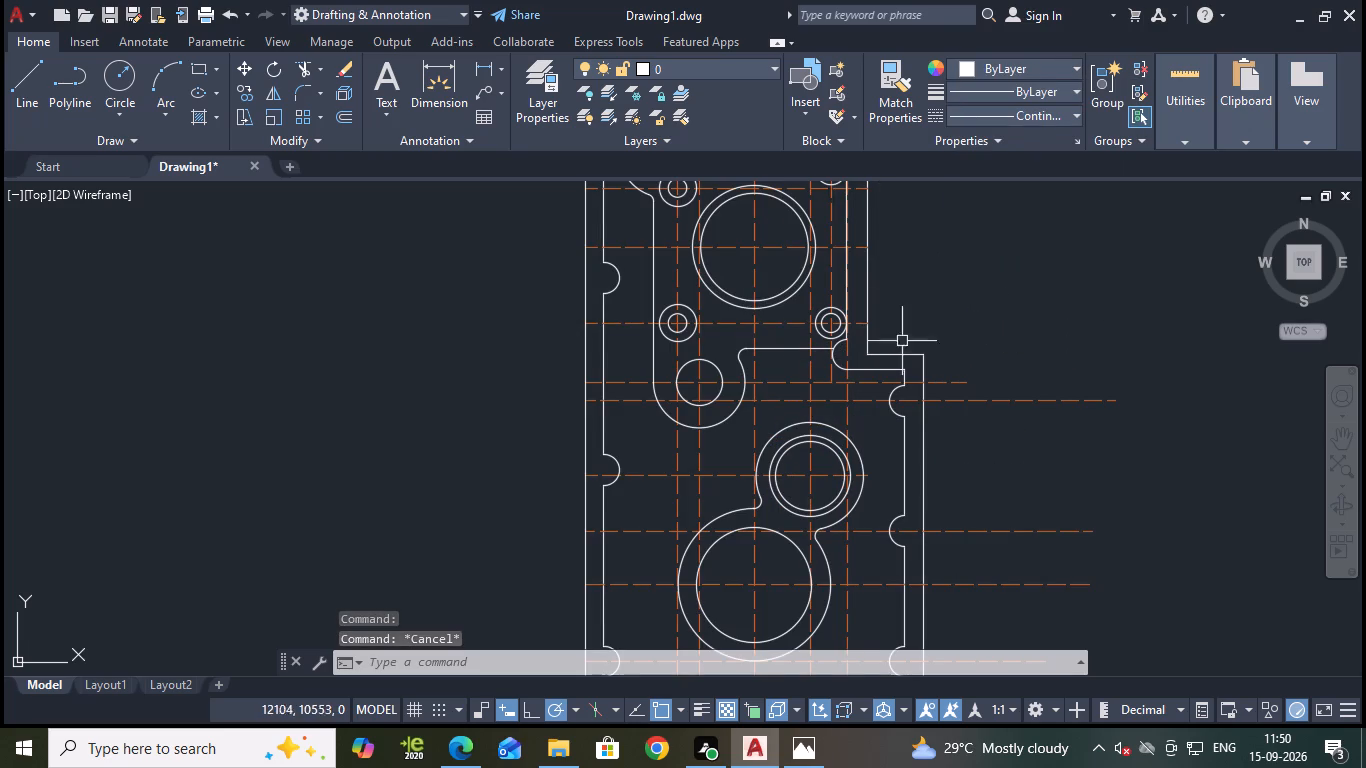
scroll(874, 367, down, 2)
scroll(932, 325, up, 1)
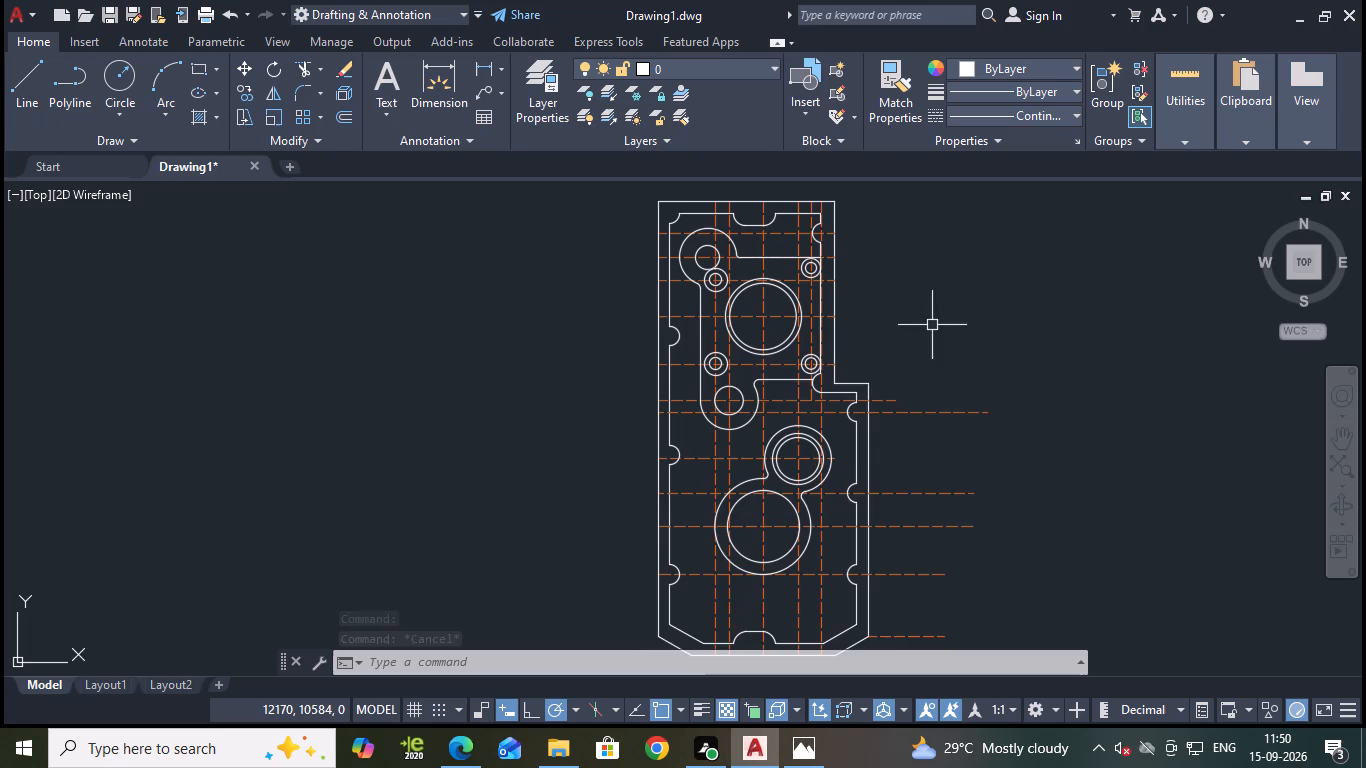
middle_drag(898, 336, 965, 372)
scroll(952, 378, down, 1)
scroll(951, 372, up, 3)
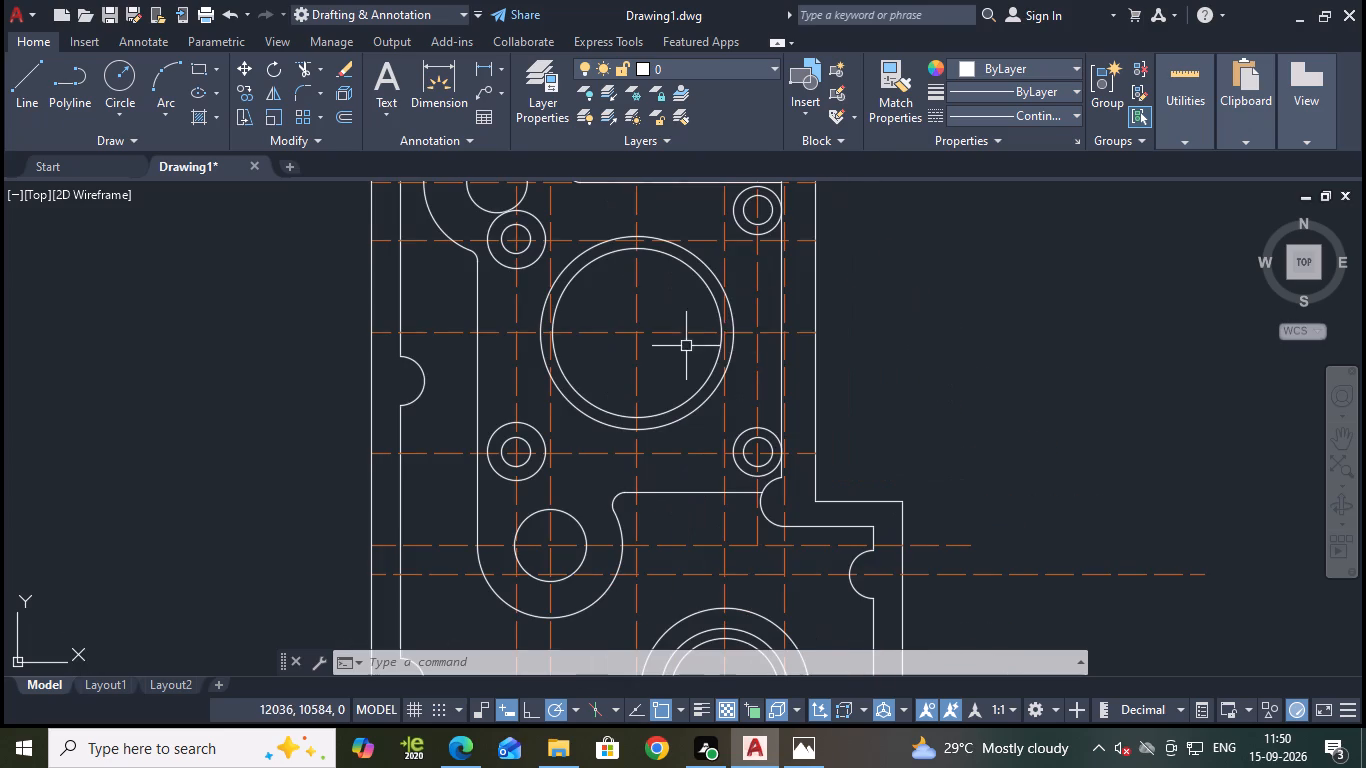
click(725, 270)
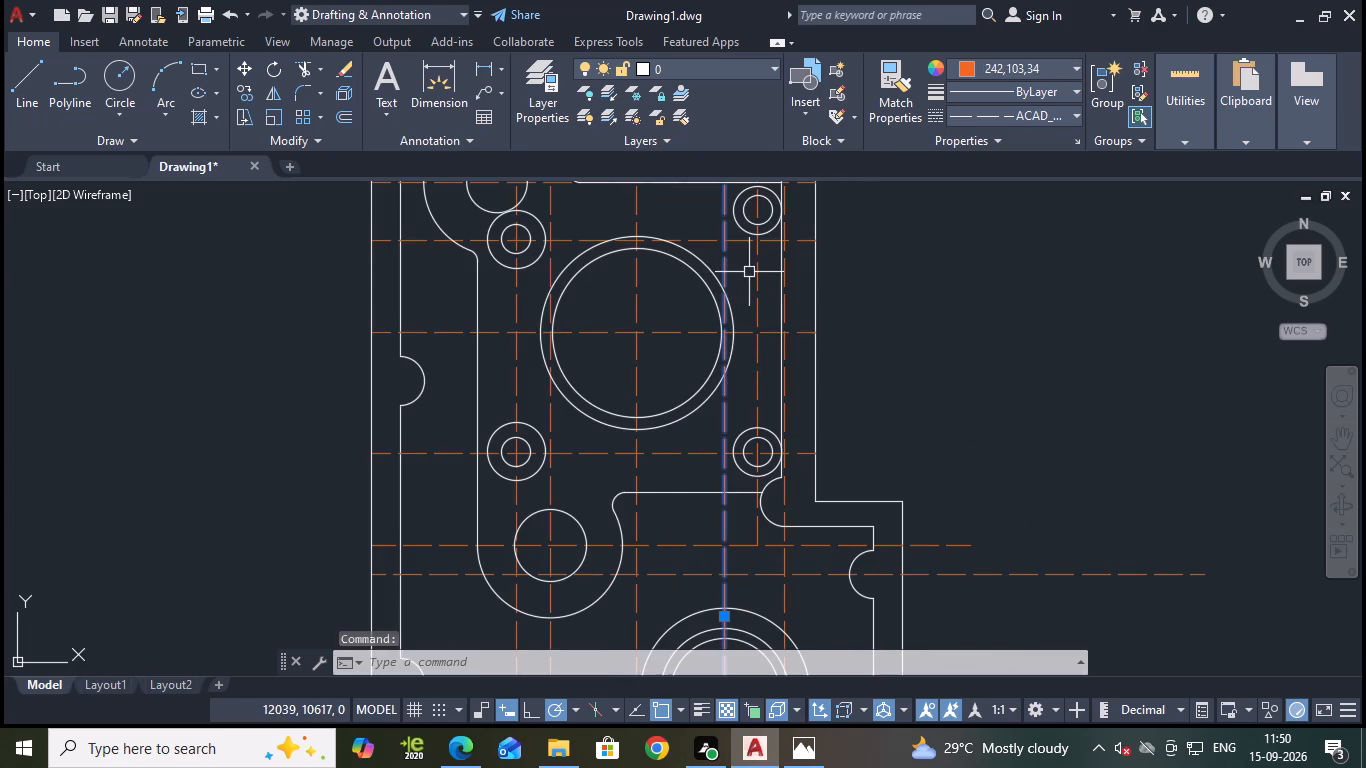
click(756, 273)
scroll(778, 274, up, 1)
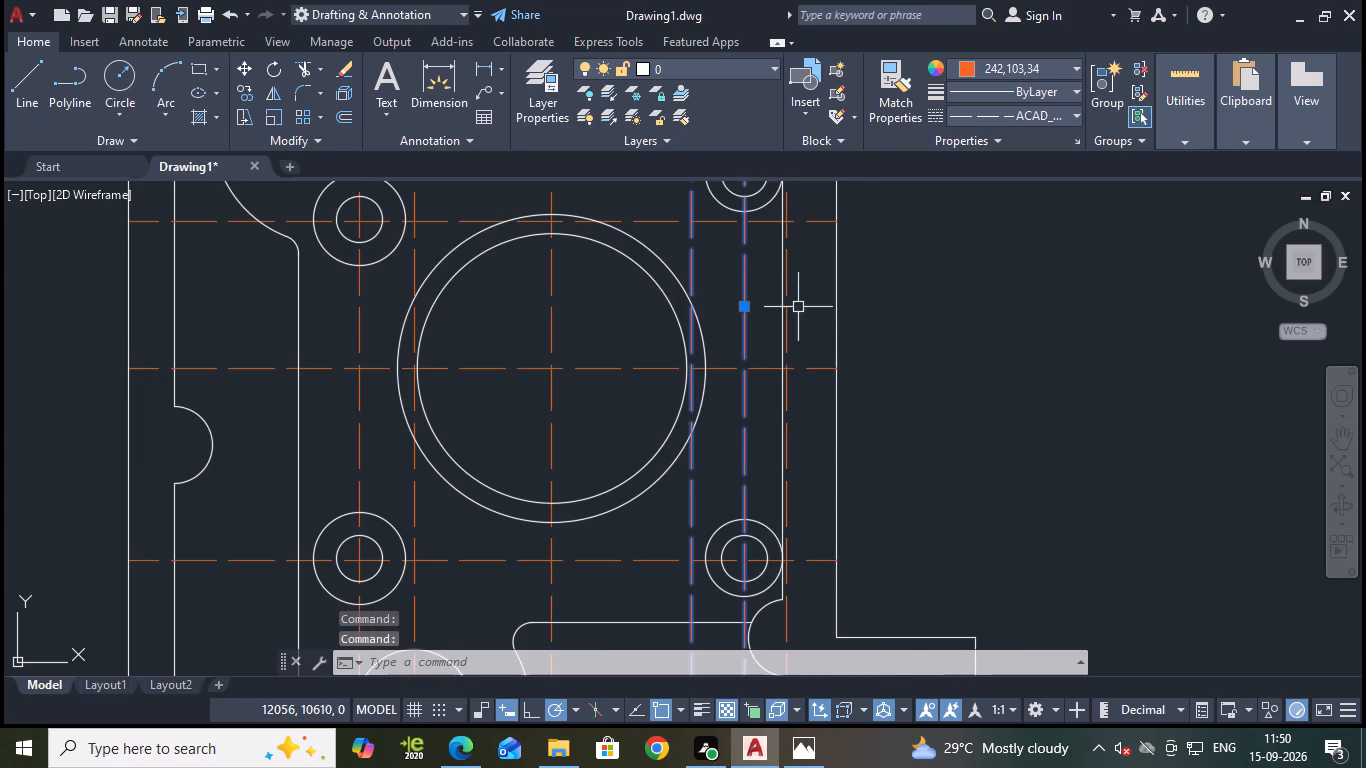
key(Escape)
Select the upper large circle's horizontal centre line and the vertical centre line through the small circles to its right.
click(815, 370)
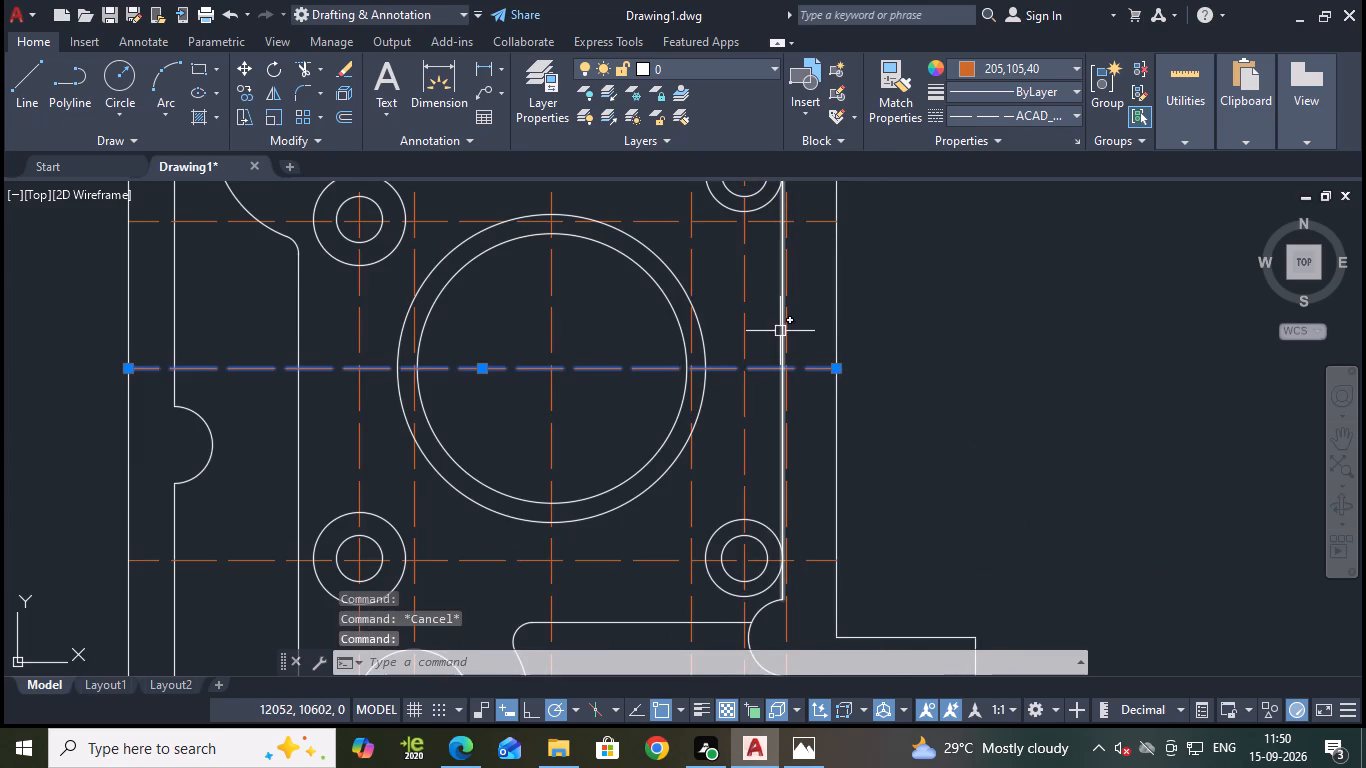
click(747, 334)
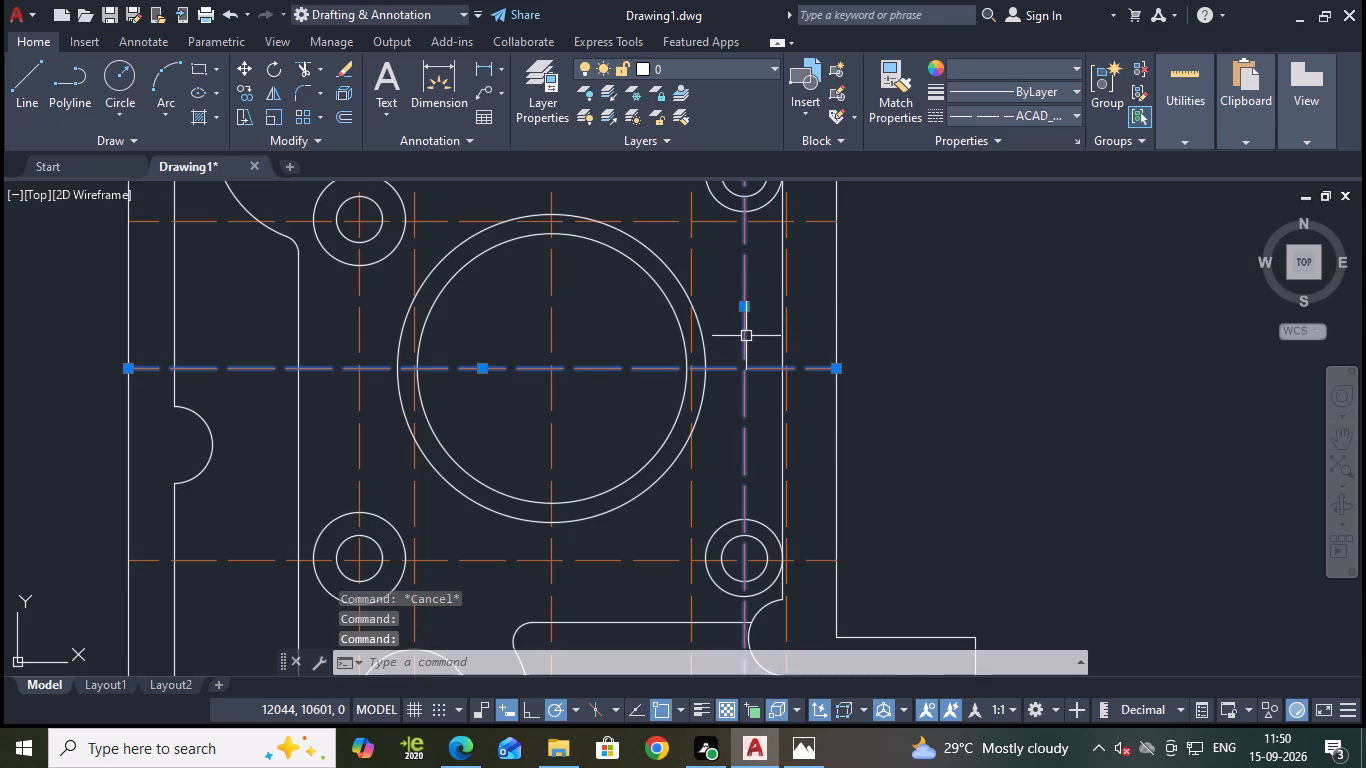
Set the colour of the vertical centreline running alongside the plate's right inner edge to 242,103,34.
click(740, 335)
key(Escape)
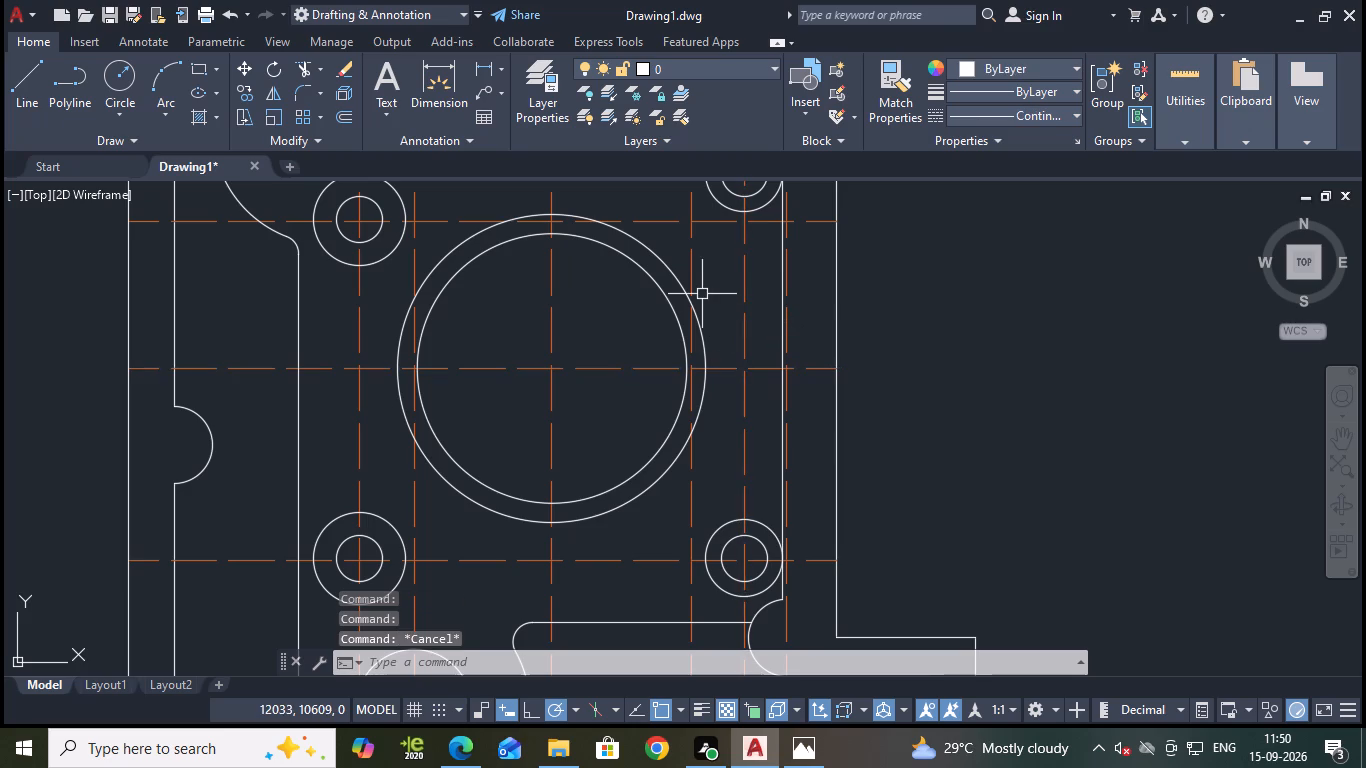
click(789, 297)
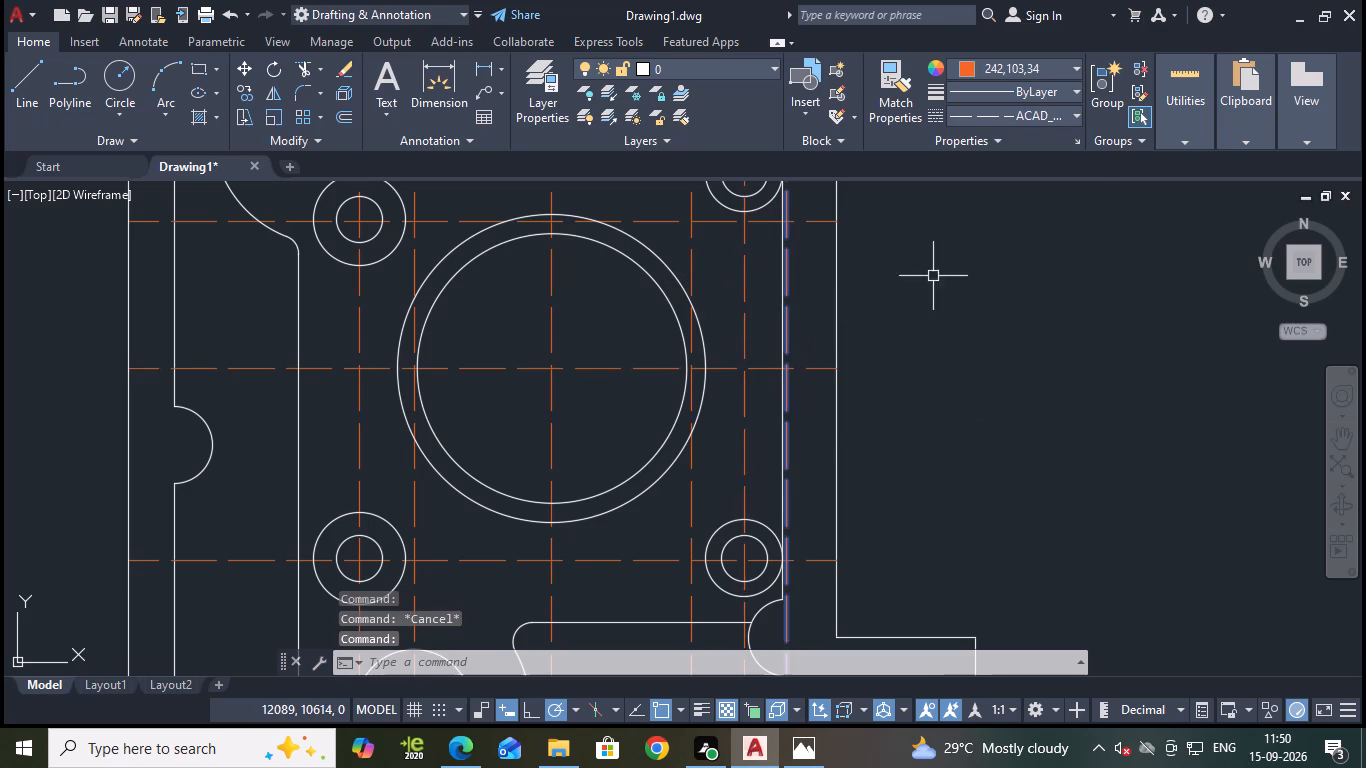
click(1049, 63)
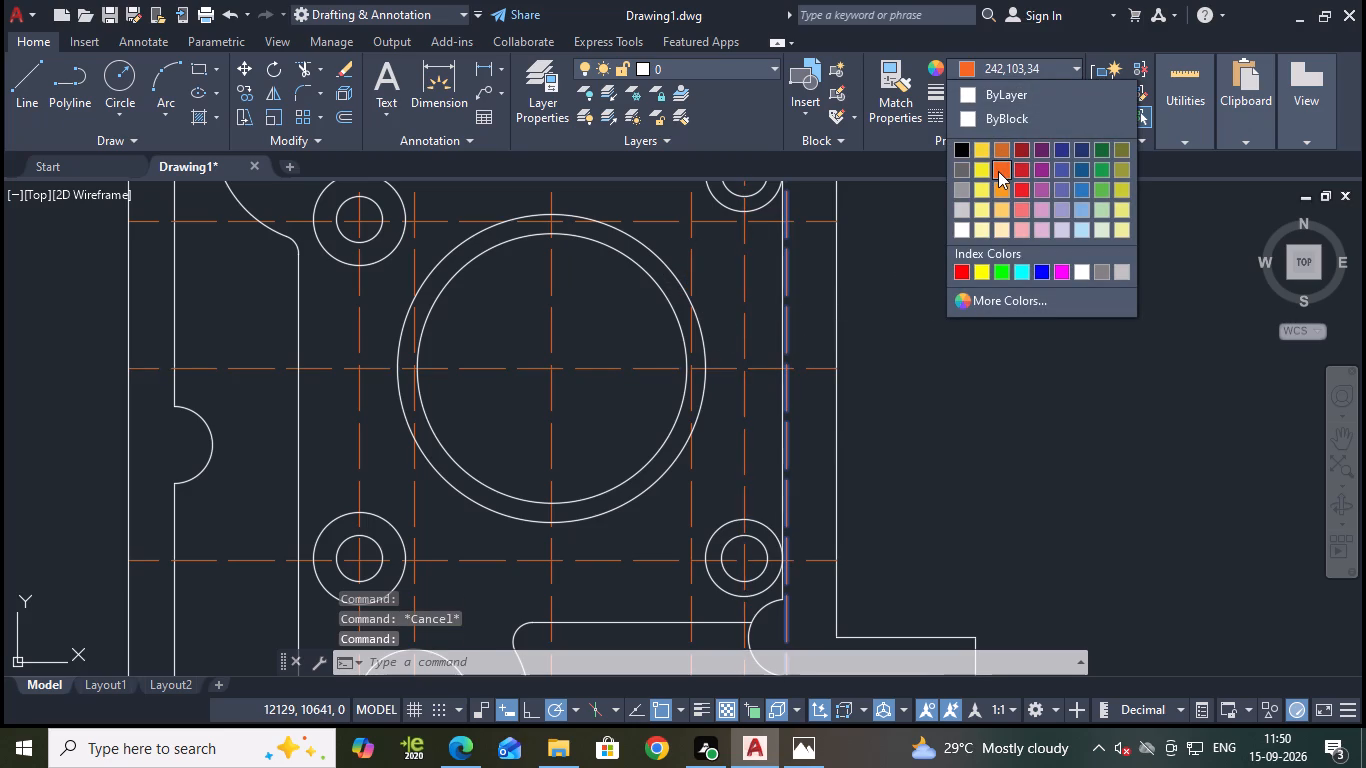
click(998, 171)
key(Escape)
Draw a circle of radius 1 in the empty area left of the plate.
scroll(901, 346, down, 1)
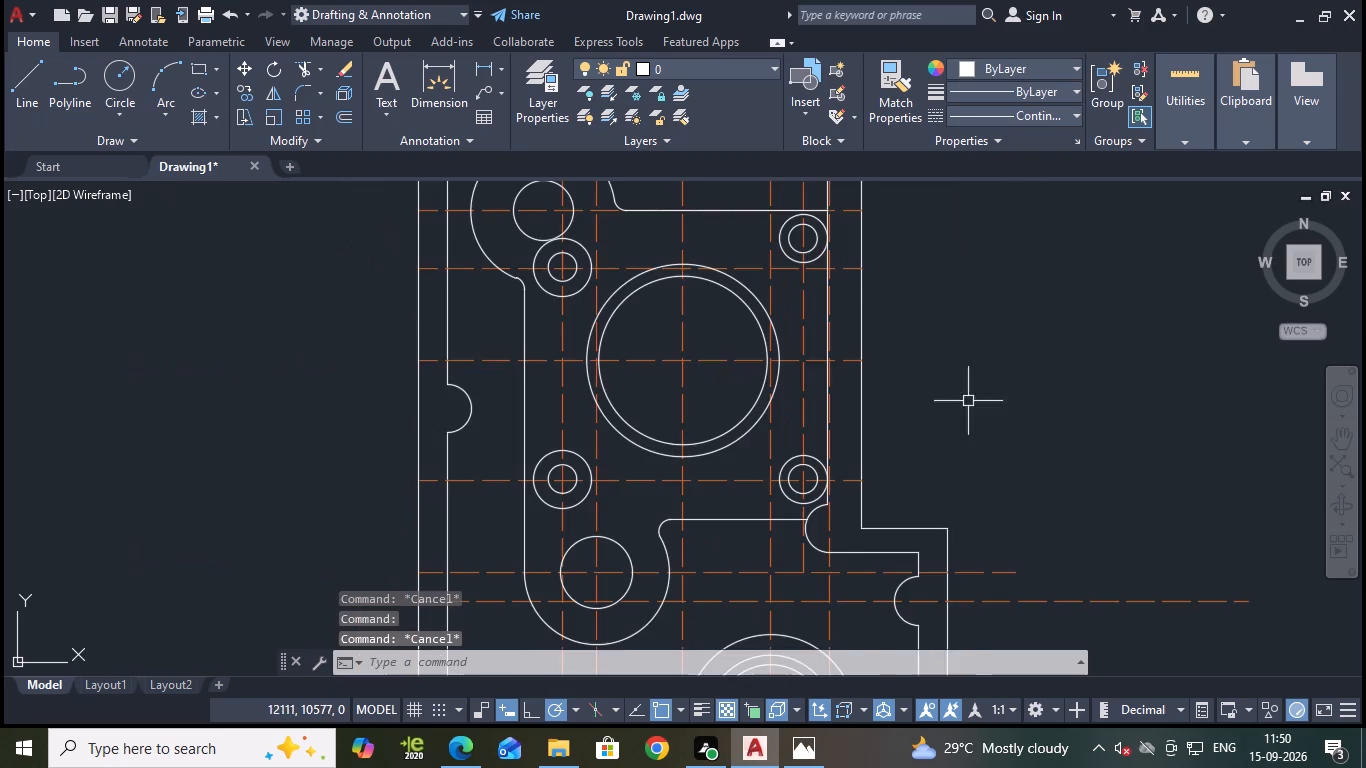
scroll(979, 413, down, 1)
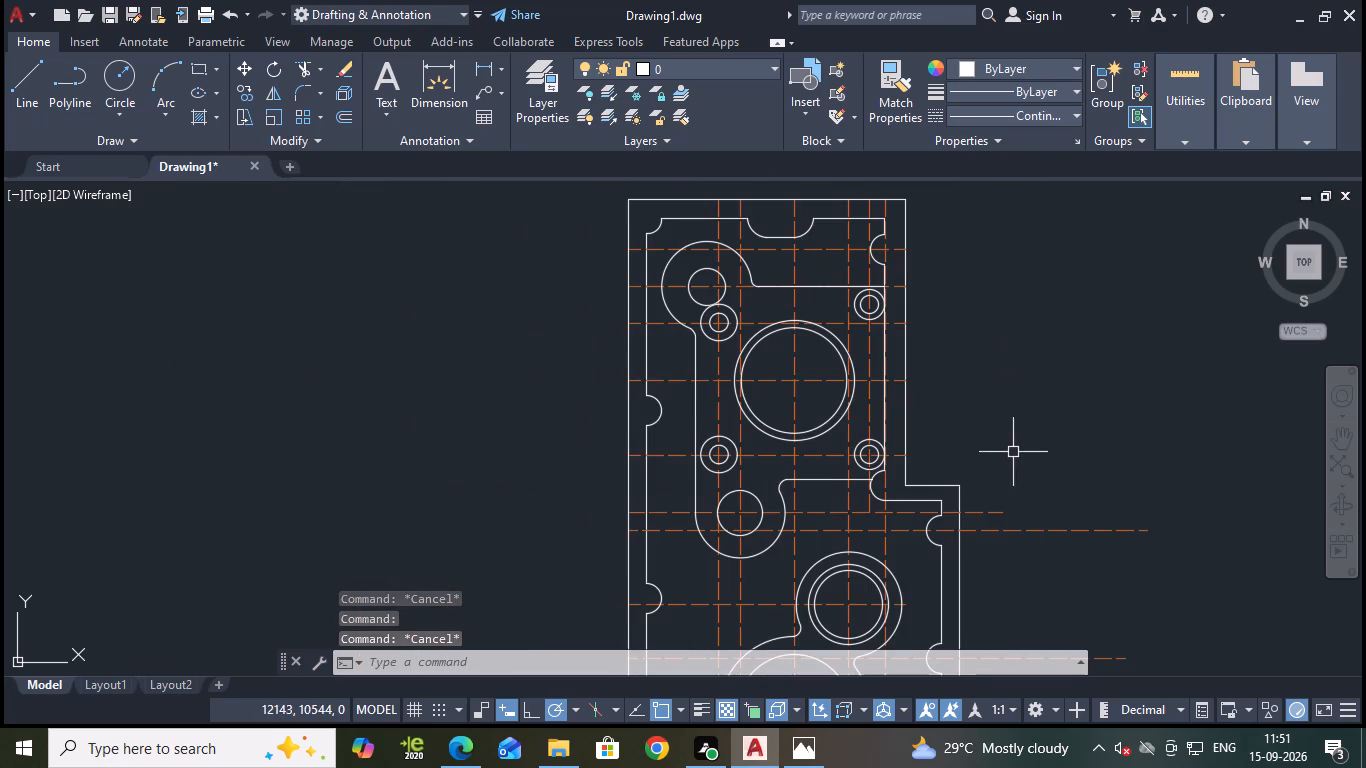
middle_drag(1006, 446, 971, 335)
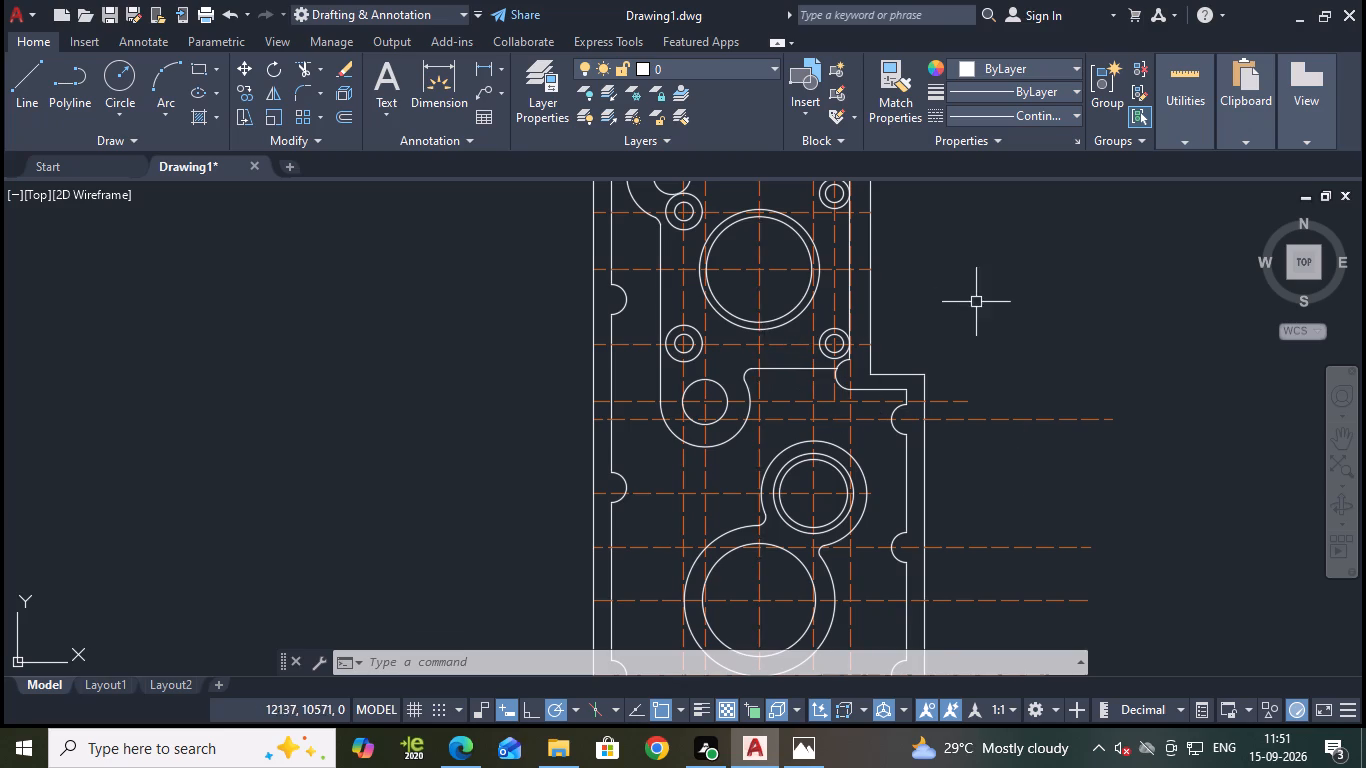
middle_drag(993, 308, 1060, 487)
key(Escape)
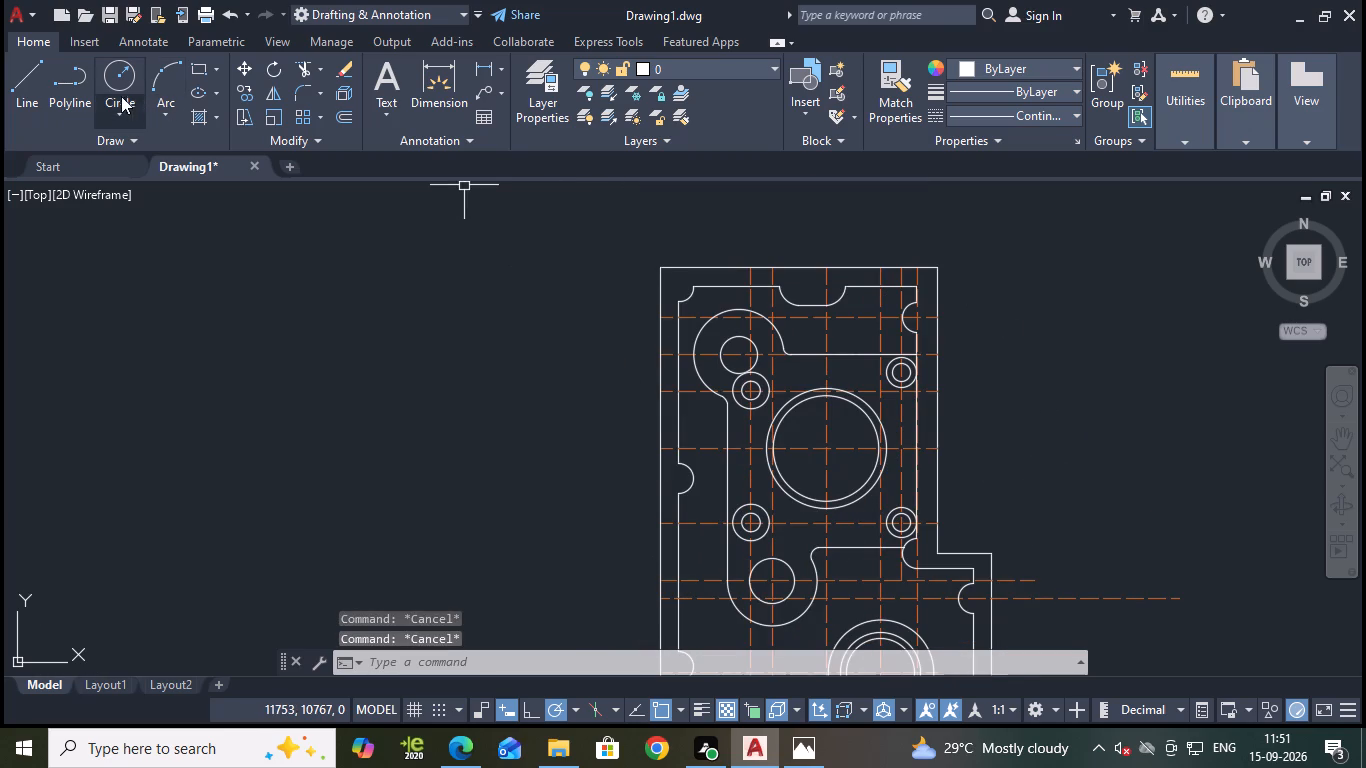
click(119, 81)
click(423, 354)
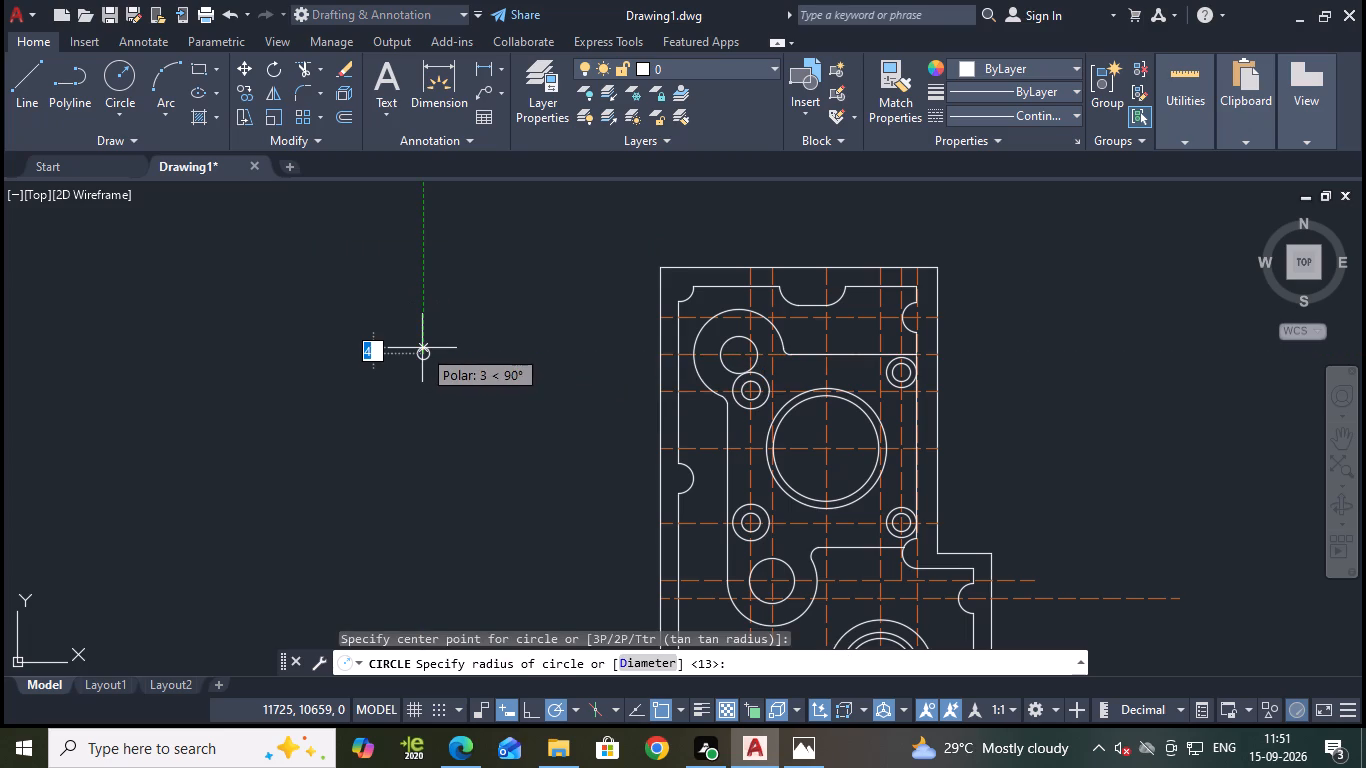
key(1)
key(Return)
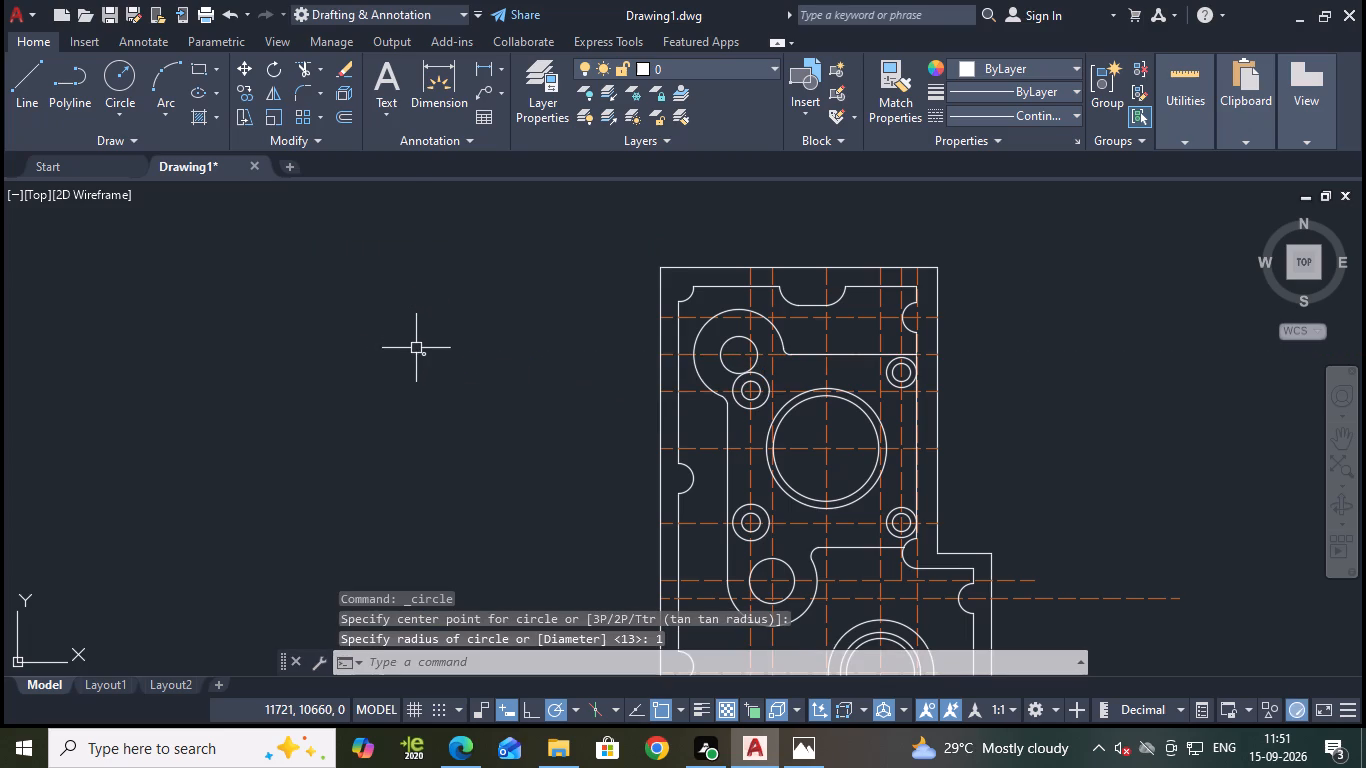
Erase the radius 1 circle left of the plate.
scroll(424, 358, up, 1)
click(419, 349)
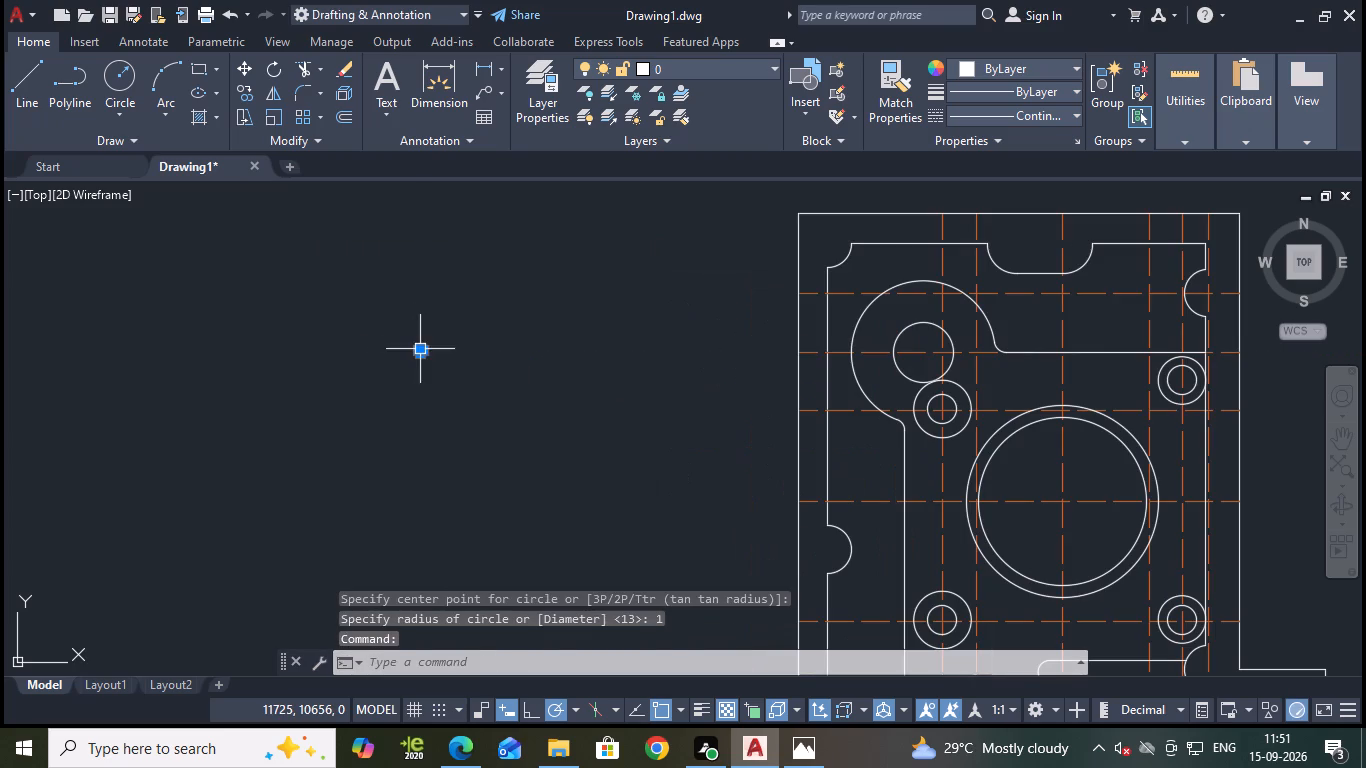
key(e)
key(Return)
Draw a circle of radius 2 in the empty area left of the plate.
key(c)
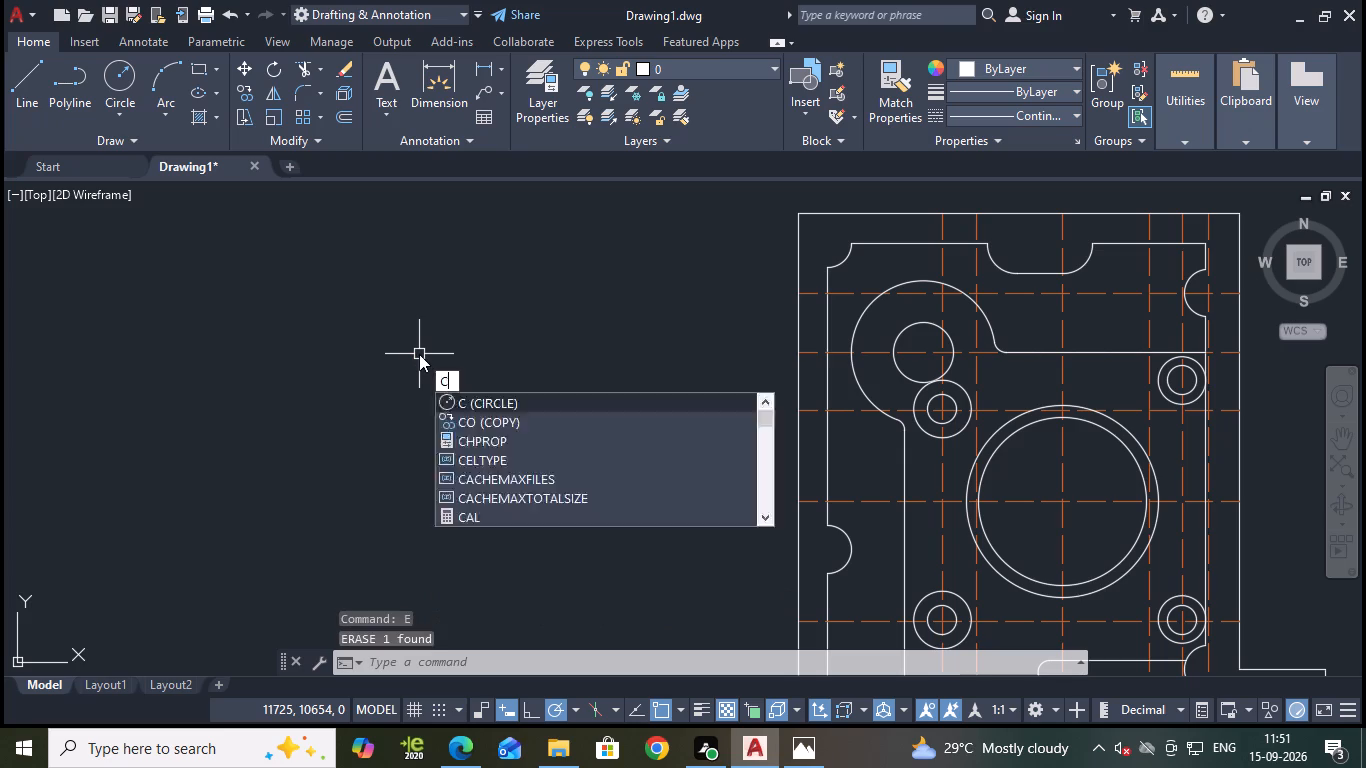
key(Return)
click(419, 354)
key(2)
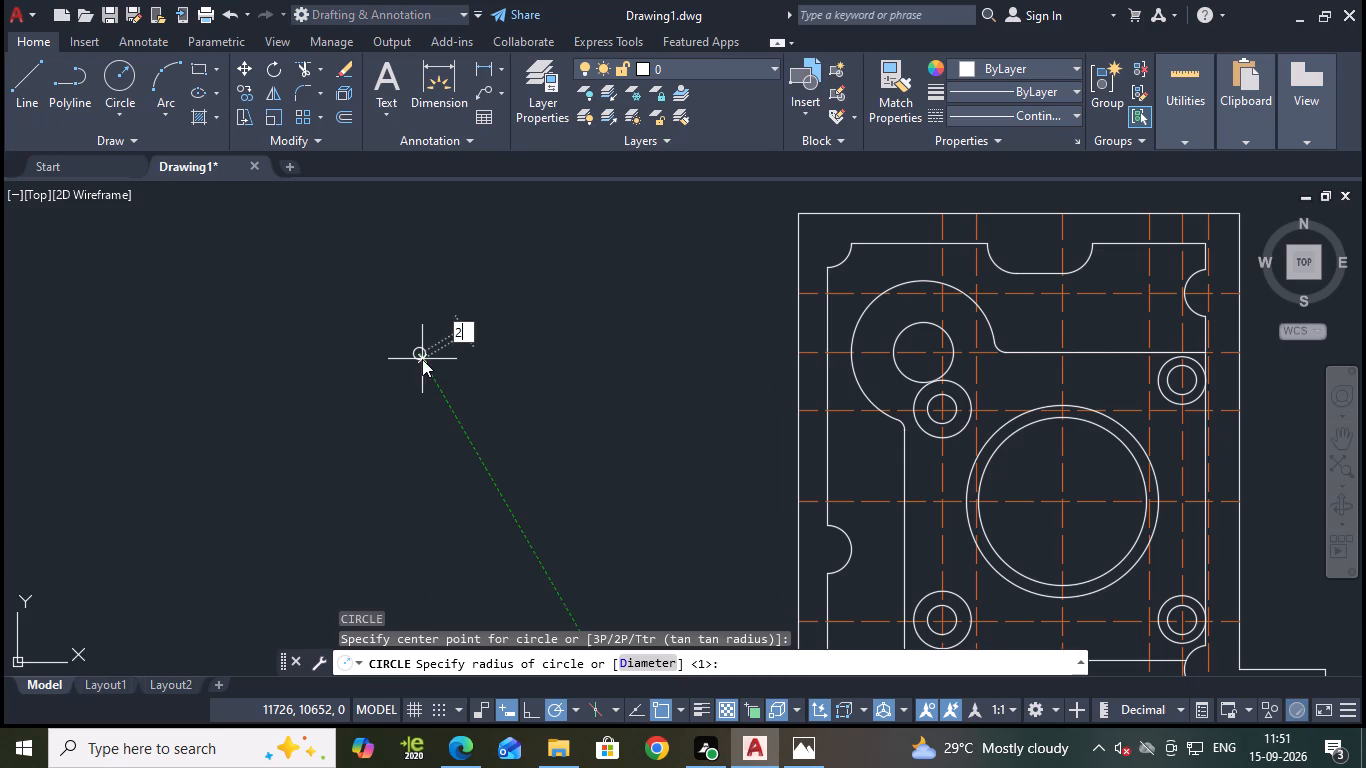
key(Return)
key(Escape)
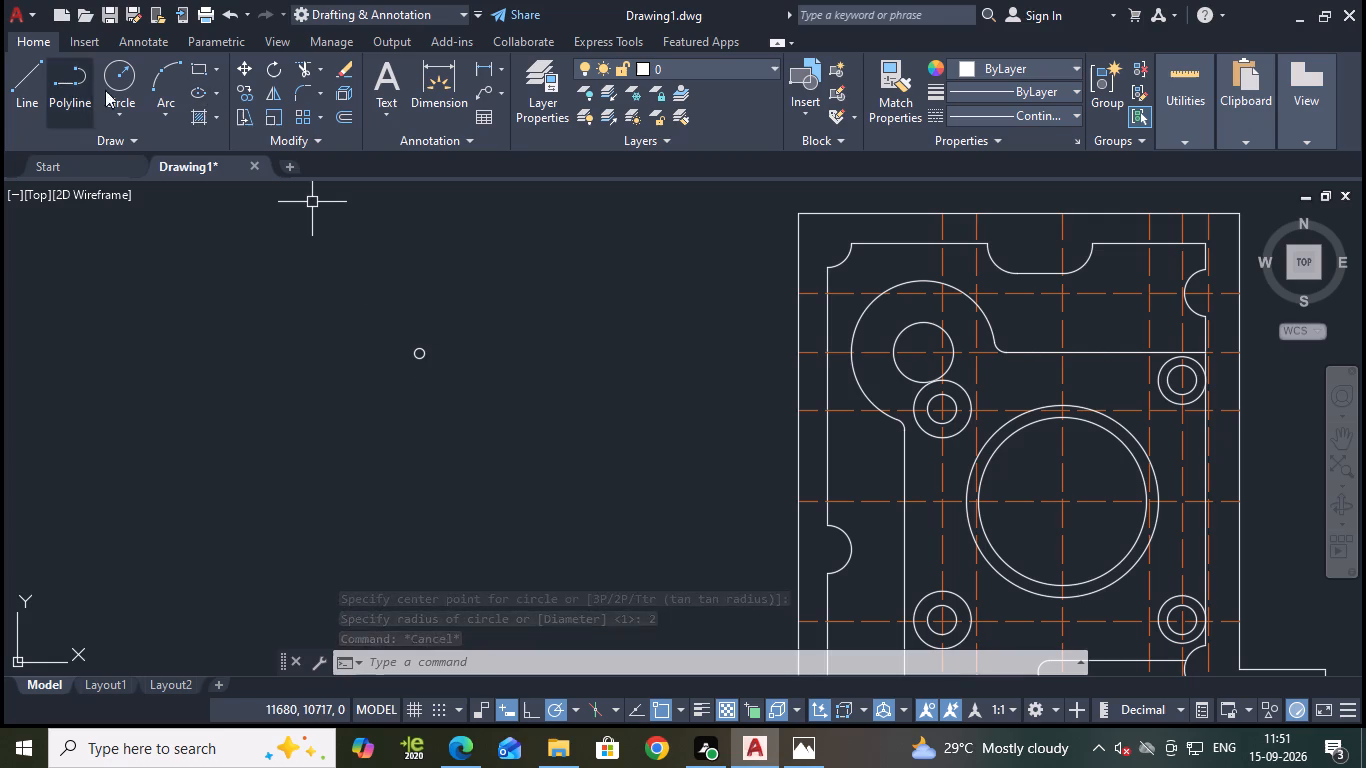
Fill the small circle with a gradient hatch using black (0,0,0) for both gradient colours.
click(219, 121)
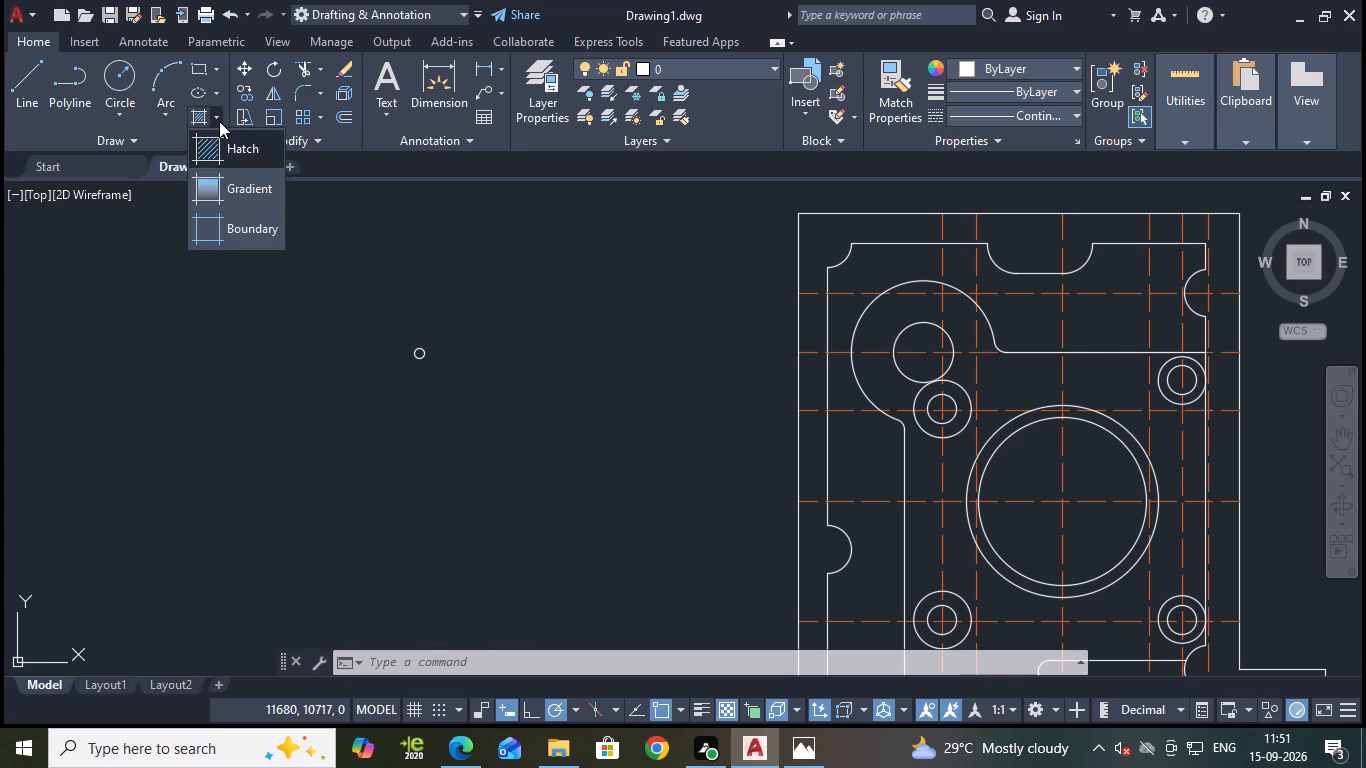
click(242, 188)
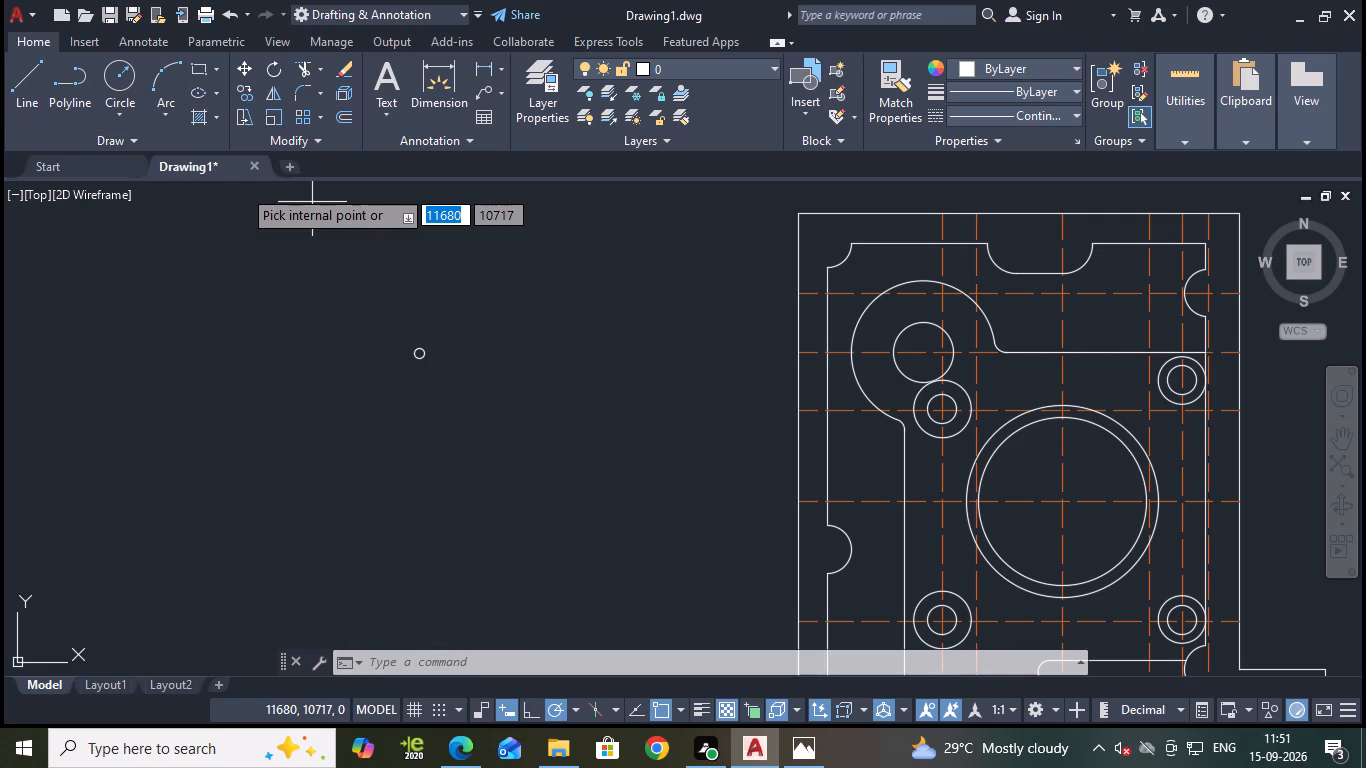
click(628, 92)
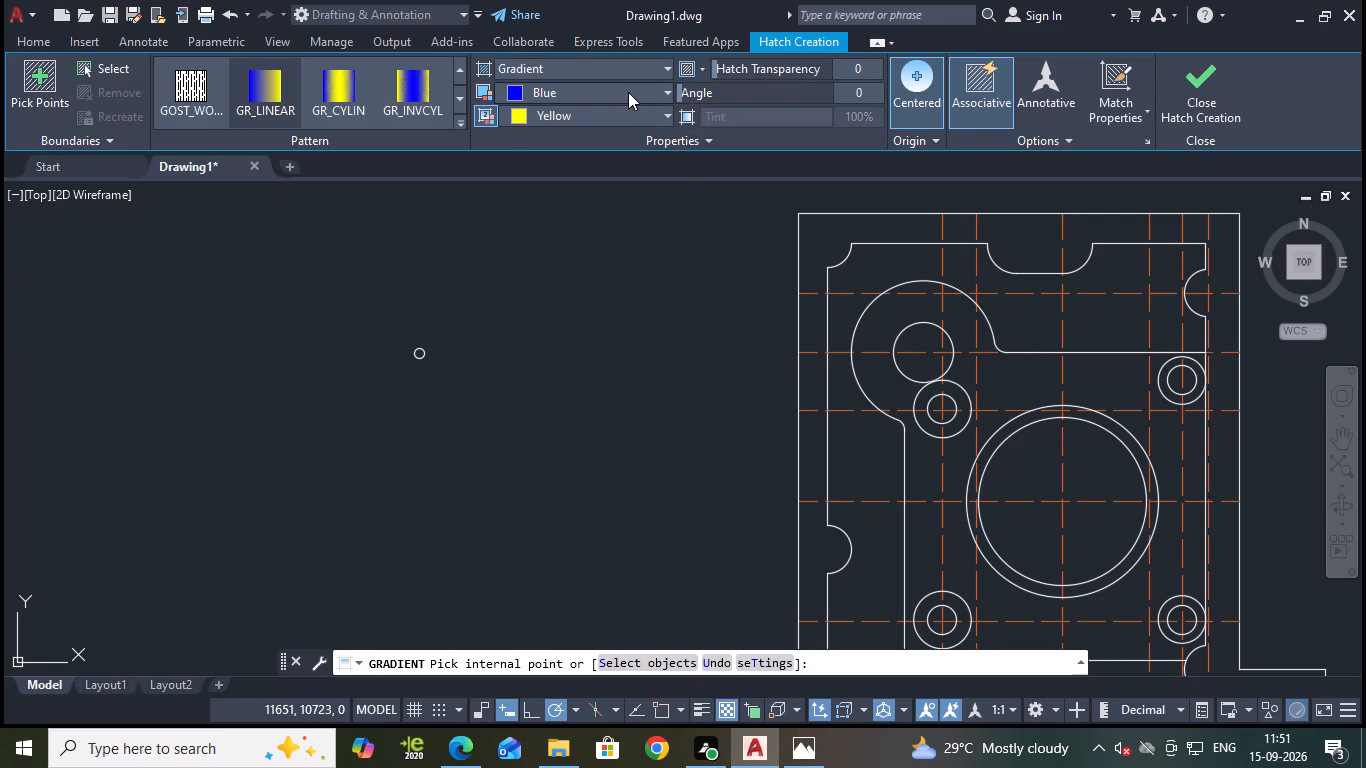
click(502, 123)
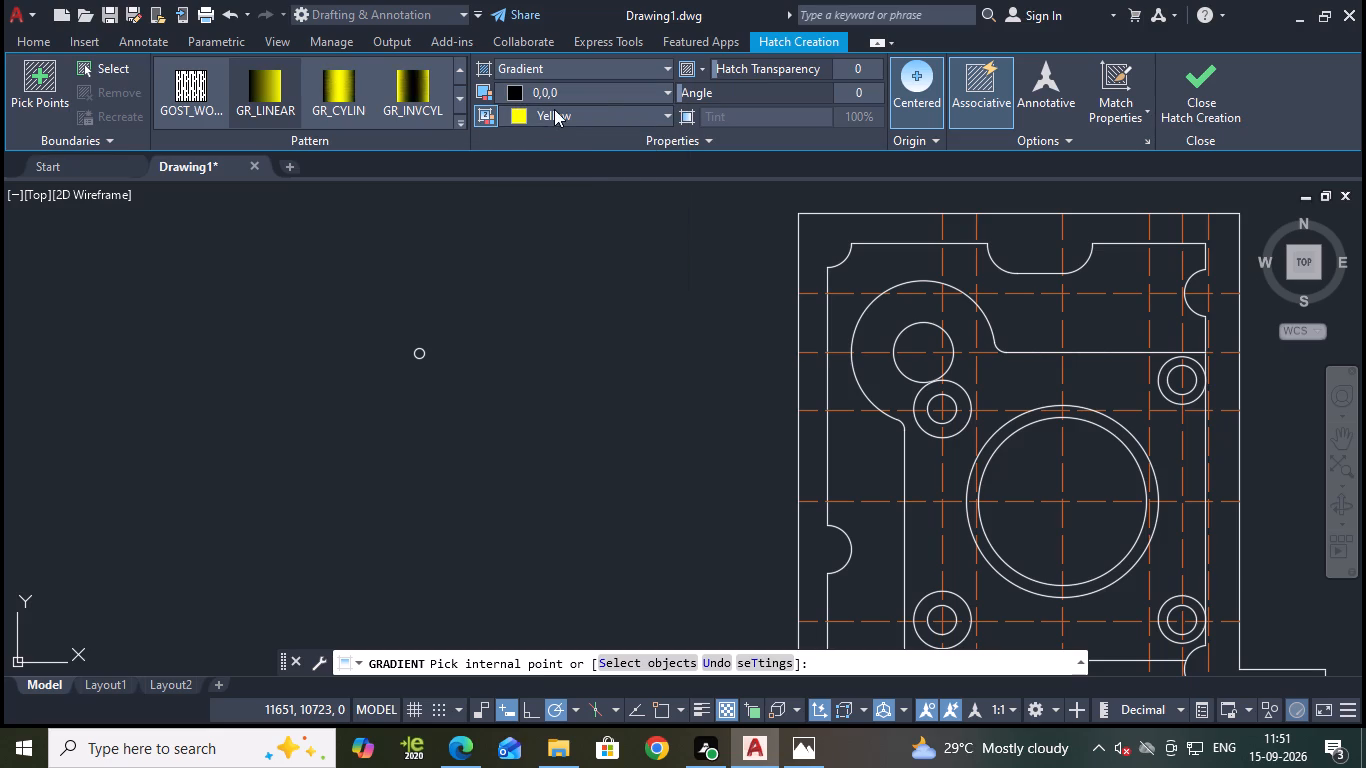
click(554, 109)
click(515, 148)
scroll(432, 347, up, 2)
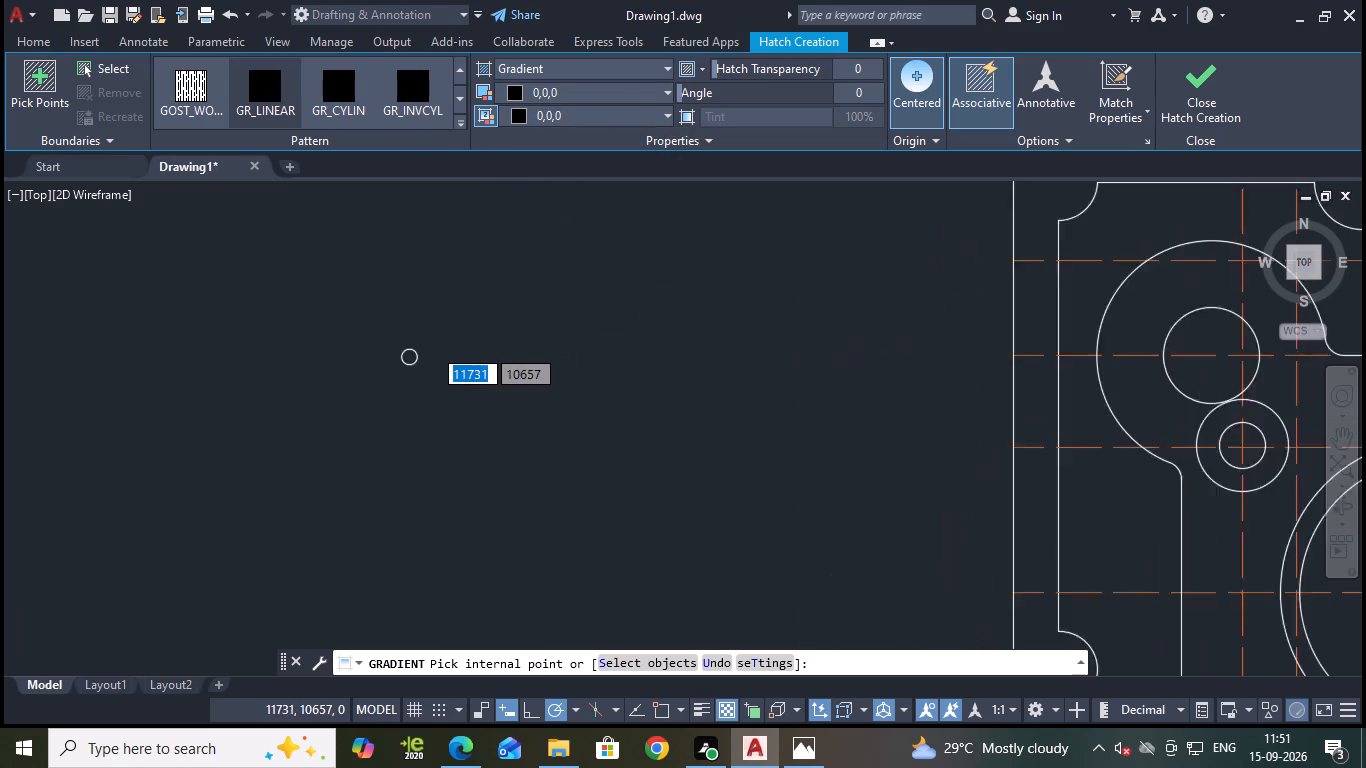
click(387, 363)
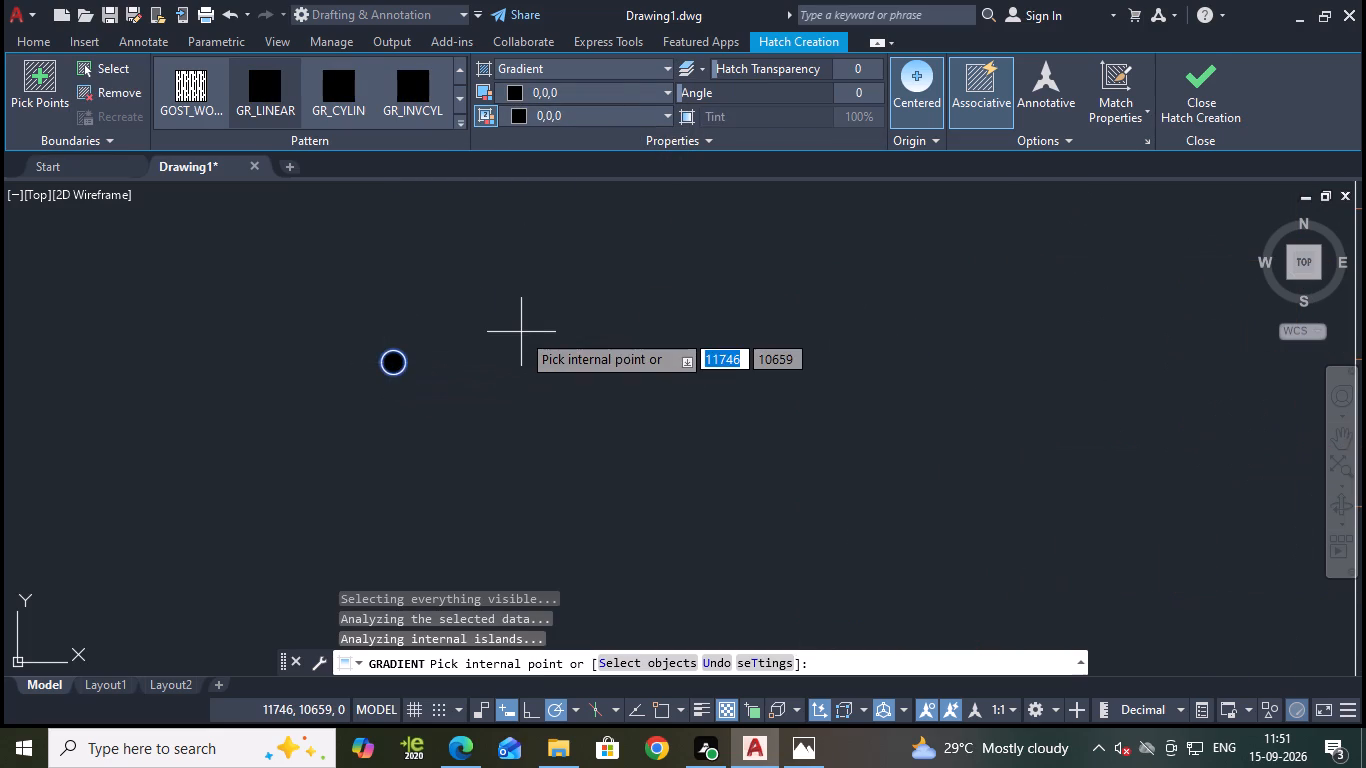
key(Escape)
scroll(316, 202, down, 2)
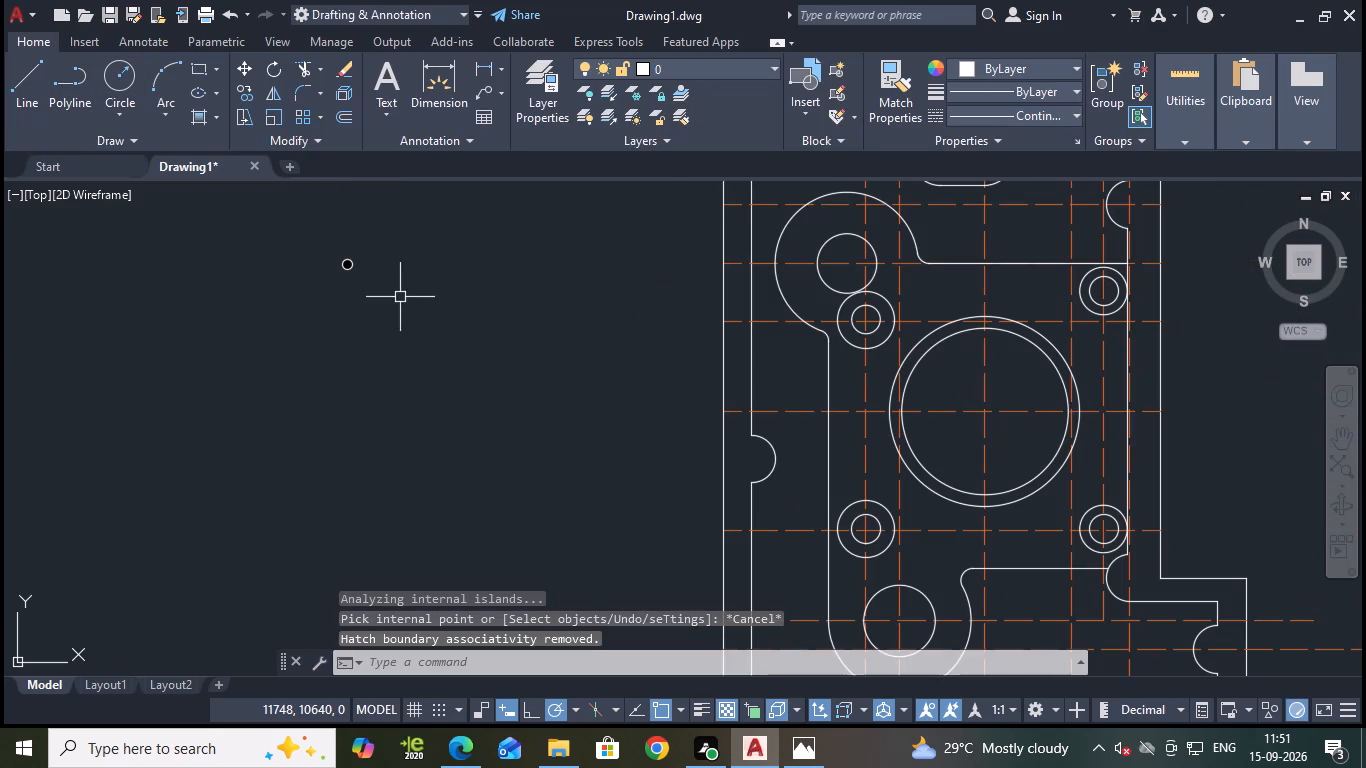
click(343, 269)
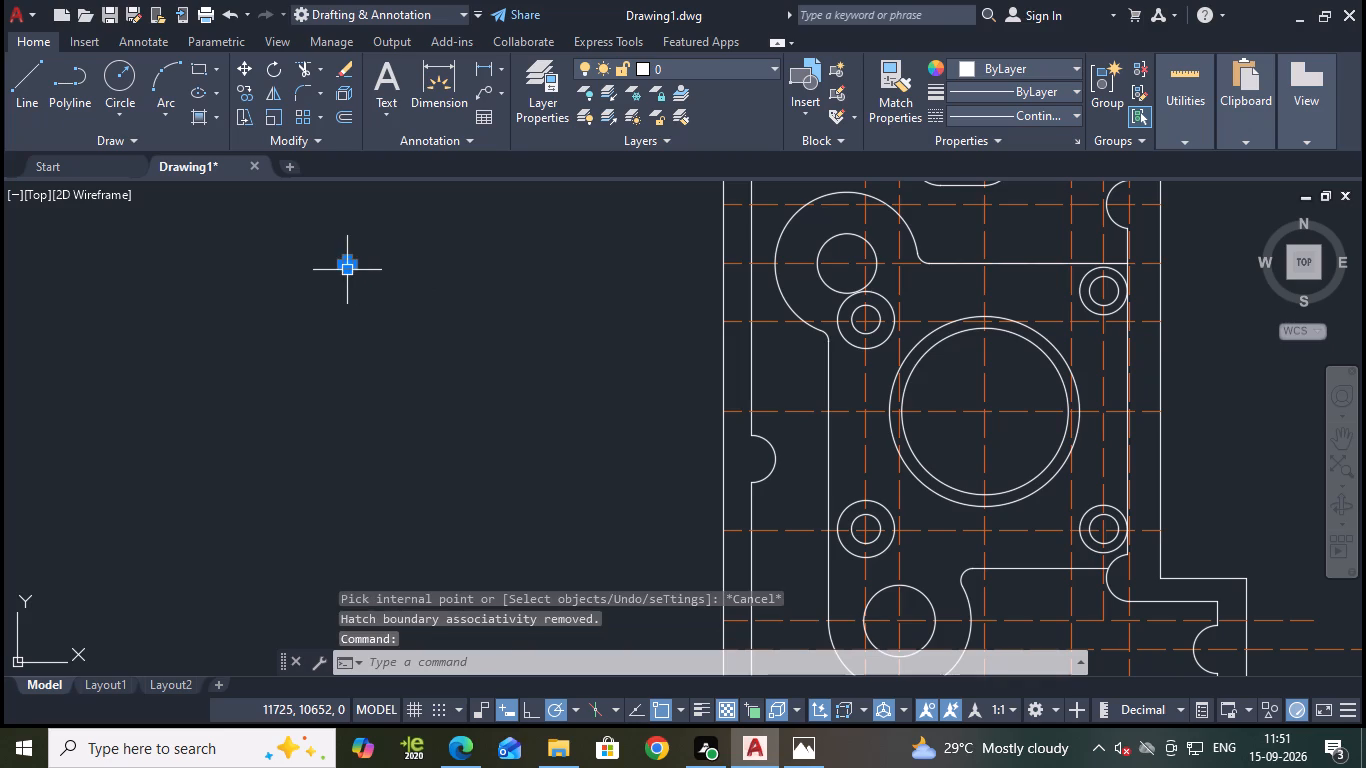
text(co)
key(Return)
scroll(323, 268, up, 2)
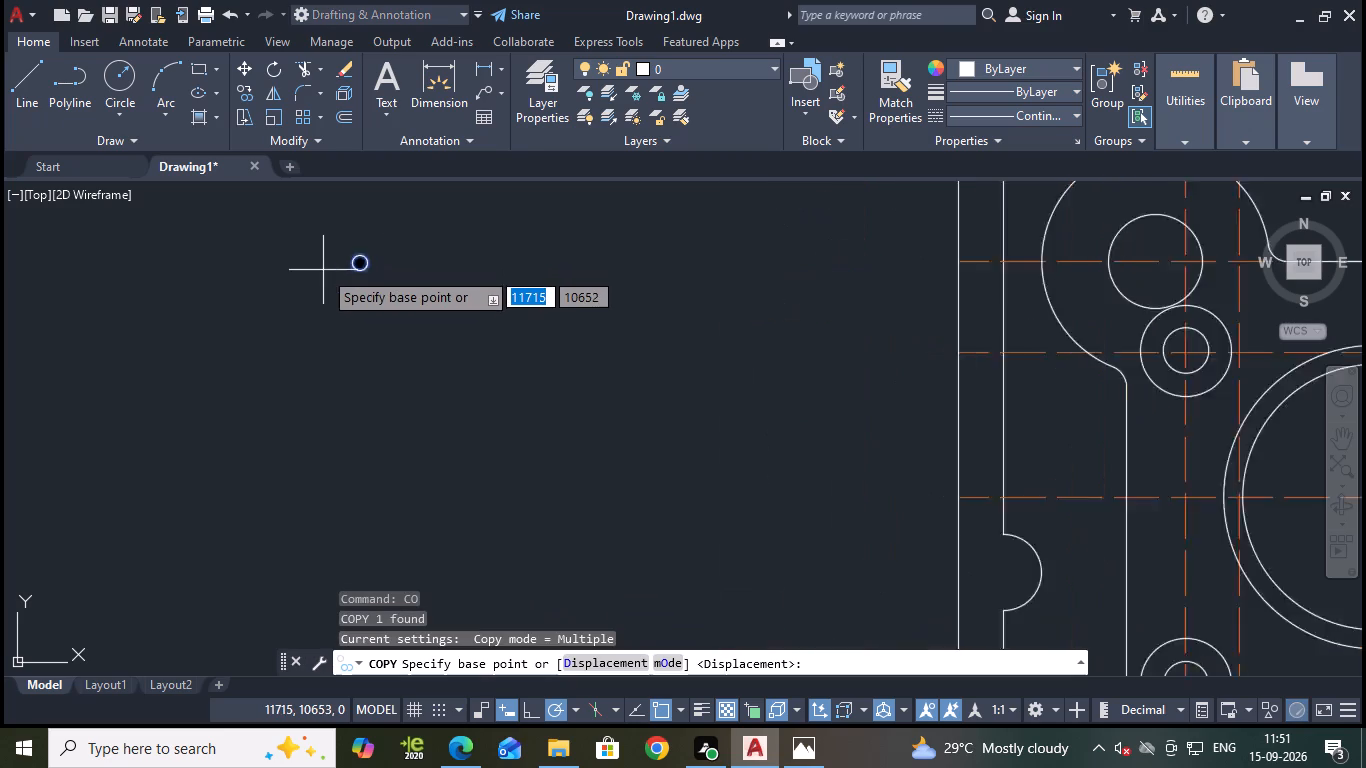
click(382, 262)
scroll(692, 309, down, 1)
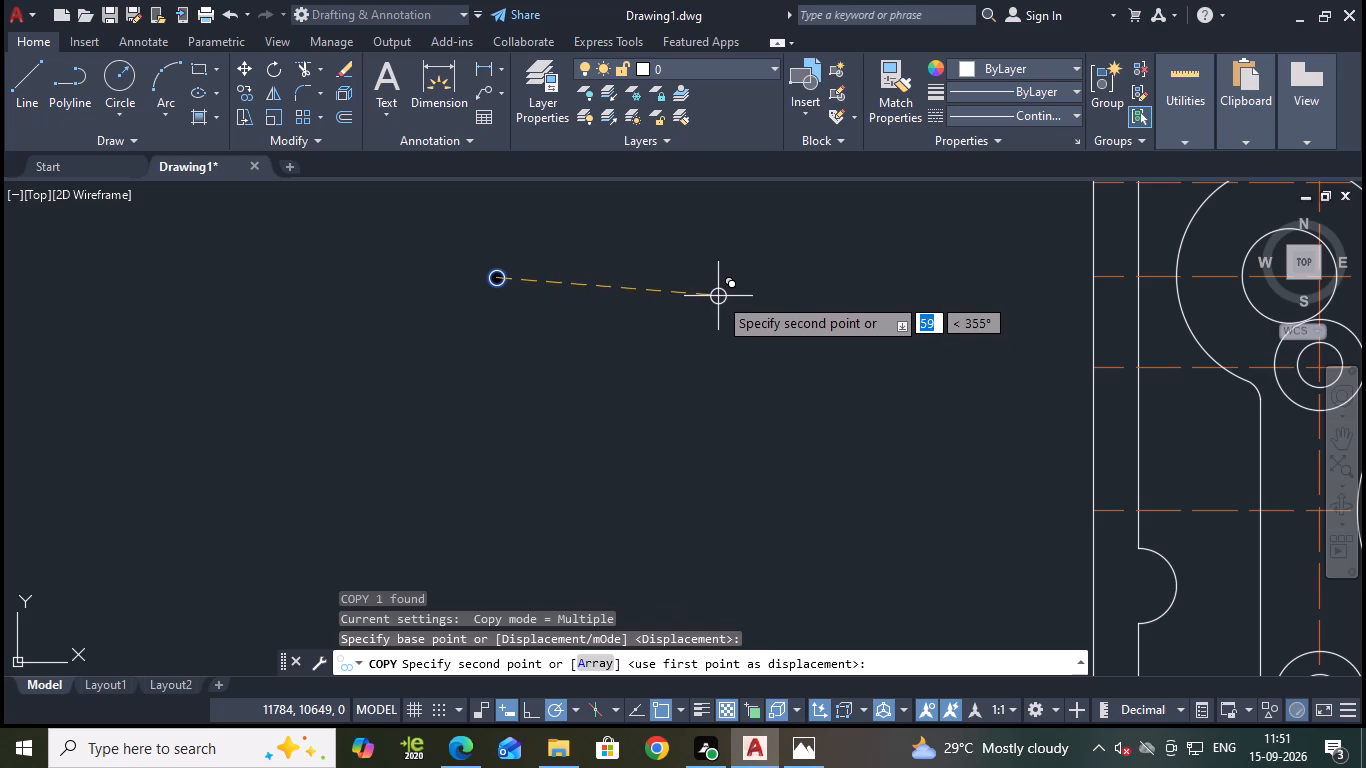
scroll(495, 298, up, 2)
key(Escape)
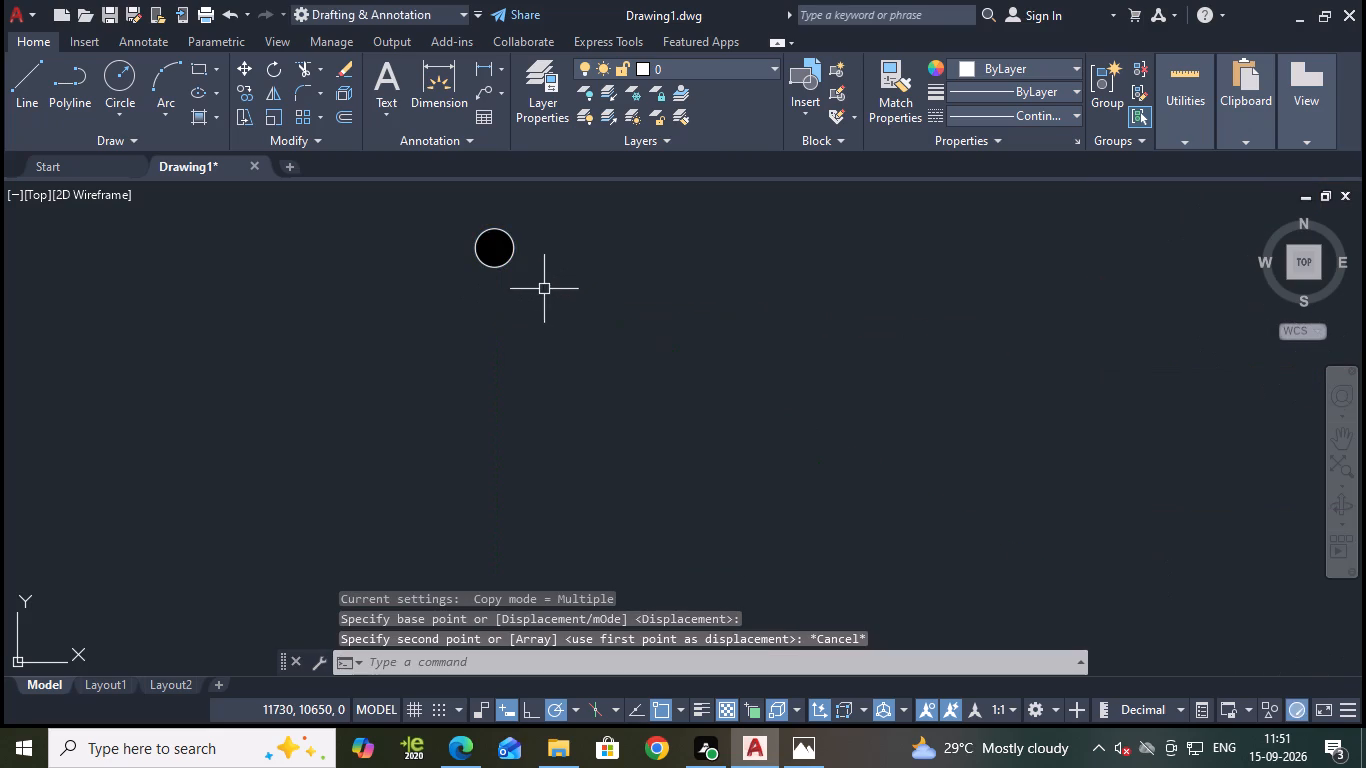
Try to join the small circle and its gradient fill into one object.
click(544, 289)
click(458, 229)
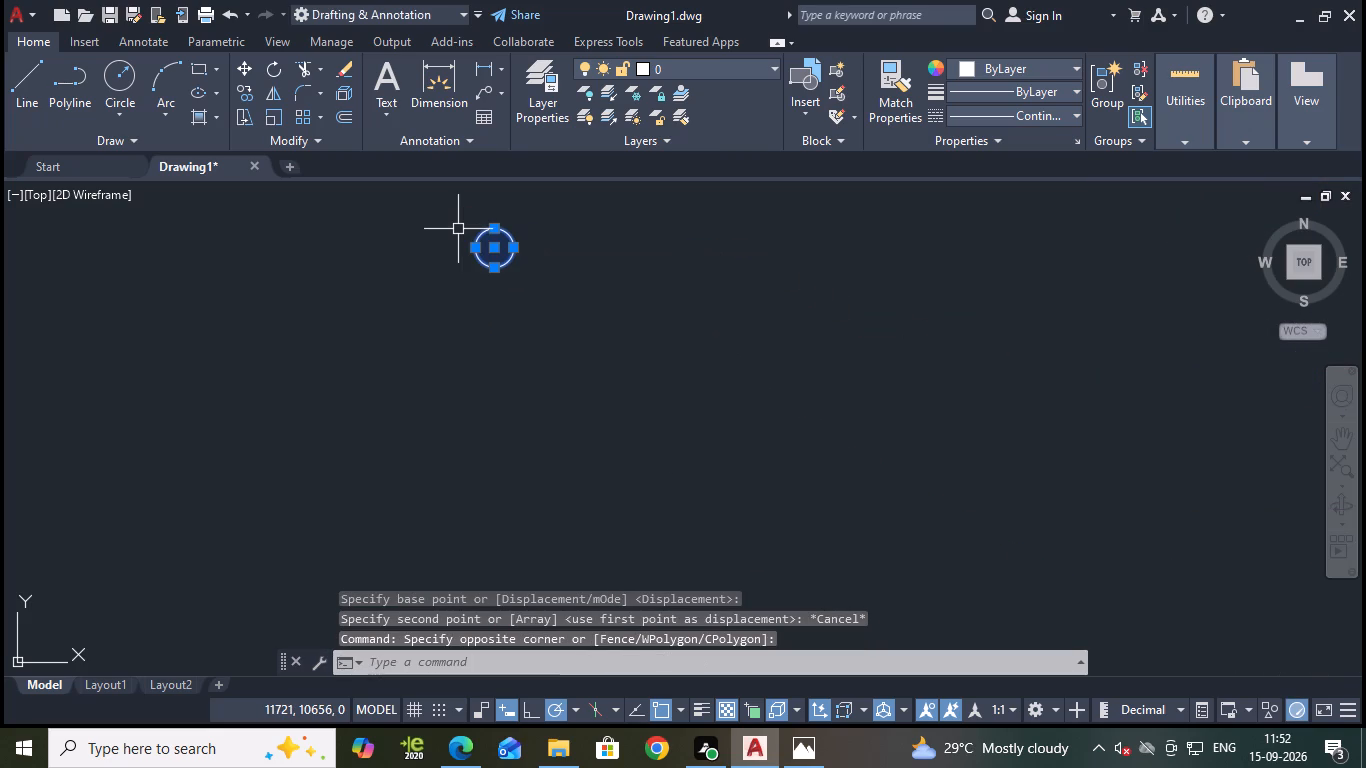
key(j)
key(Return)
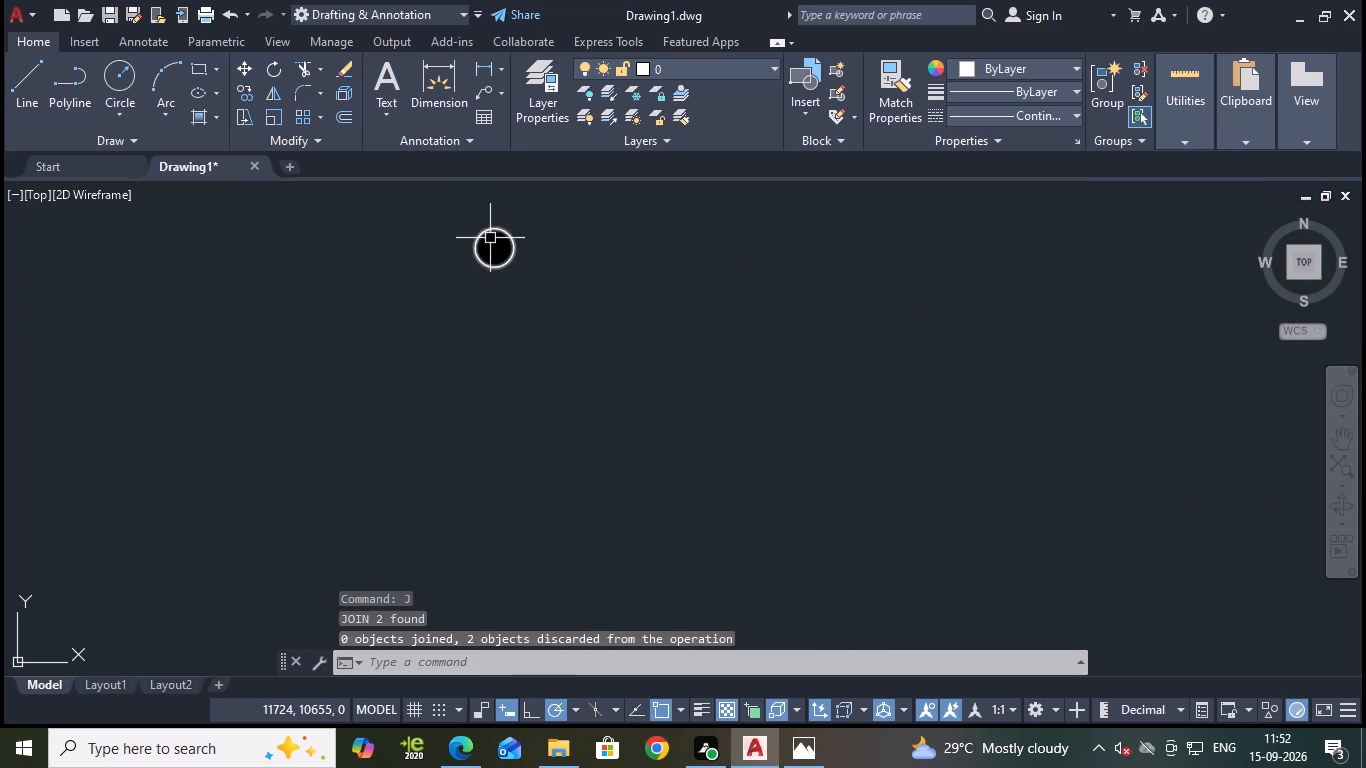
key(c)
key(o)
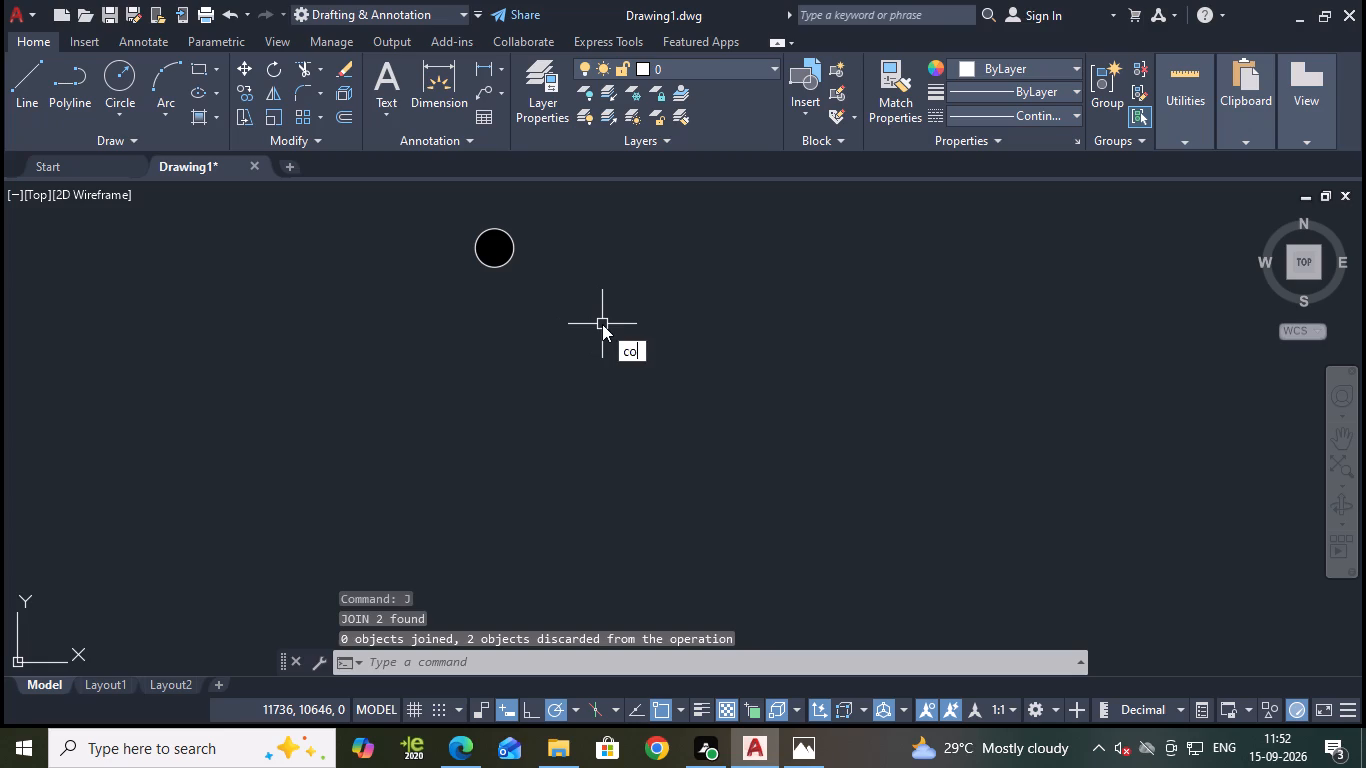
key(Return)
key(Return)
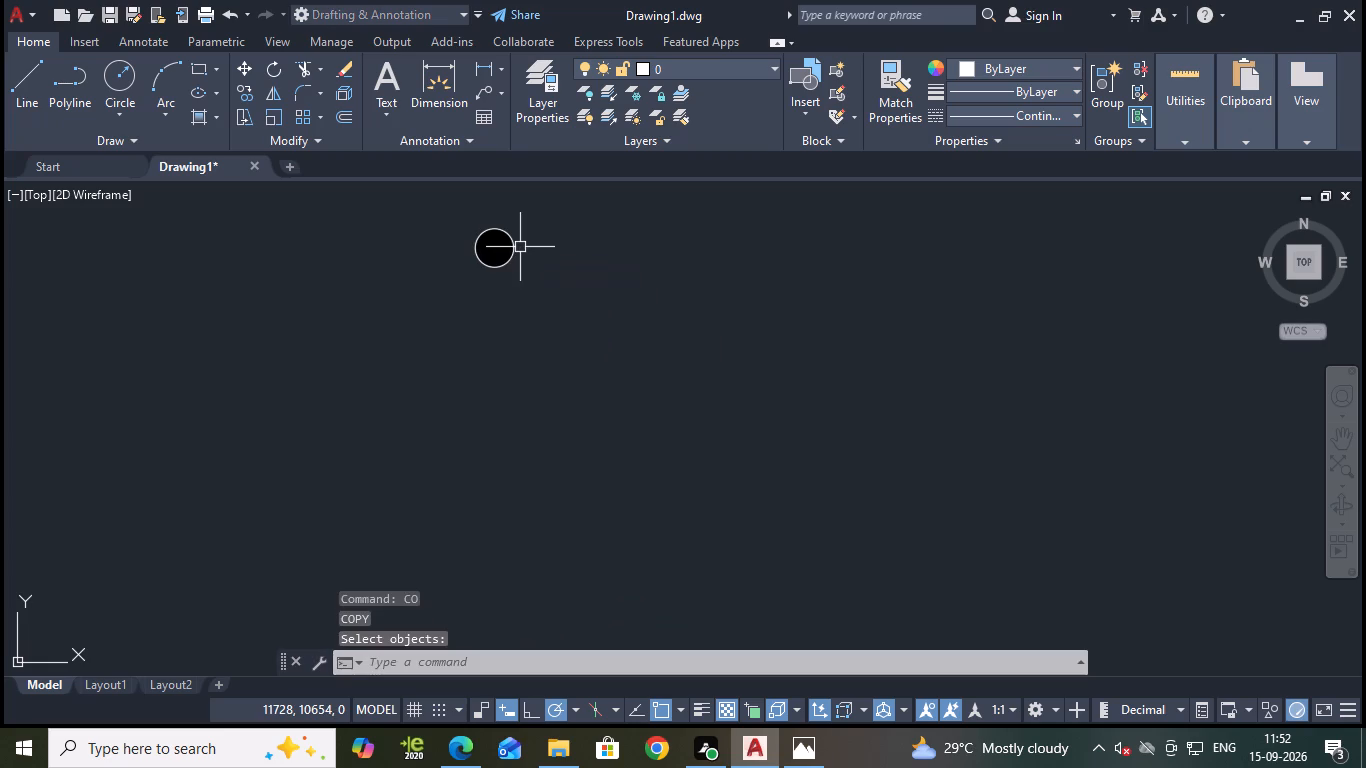
Copy the small circle by its centre to the inner outline's upper-left corner arc centre and the upper left-edge notch centre.
text(co)
key(Return)
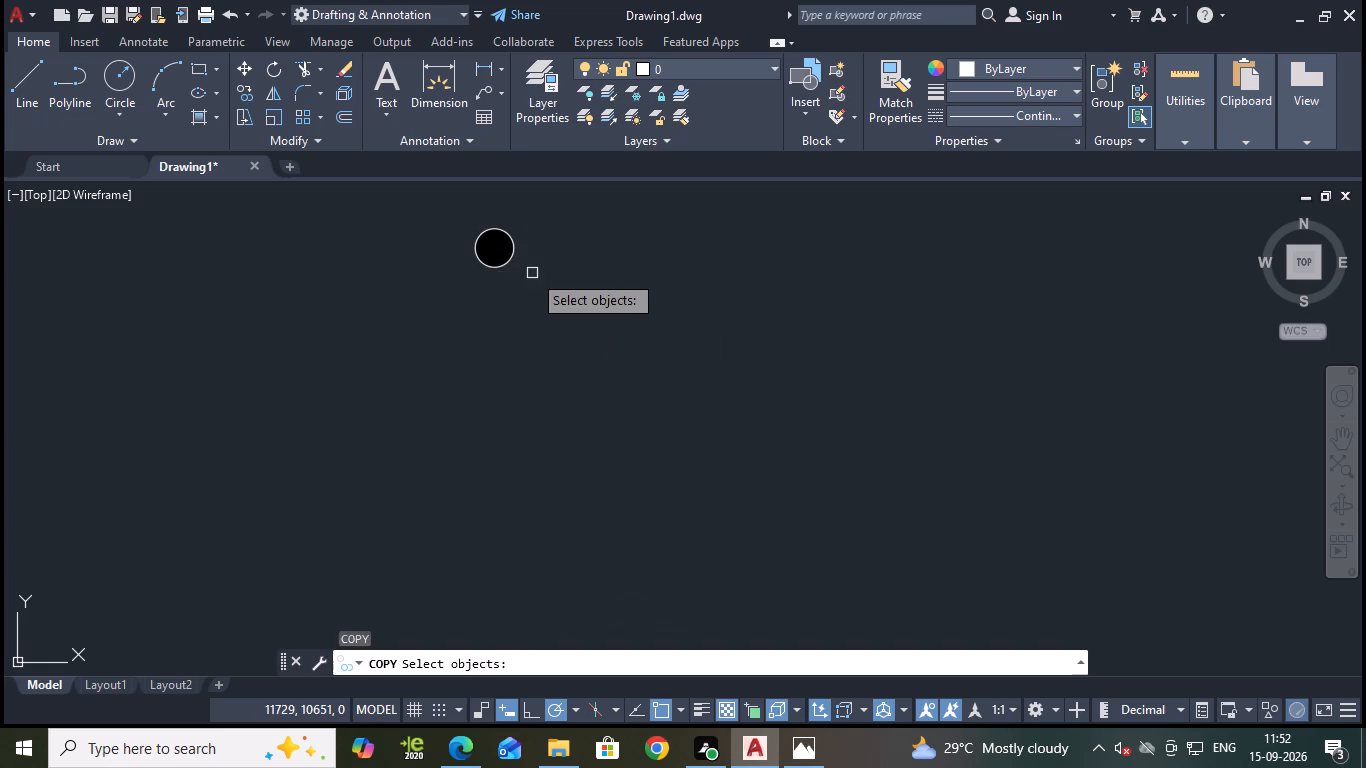
click(513, 254)
key(Return)
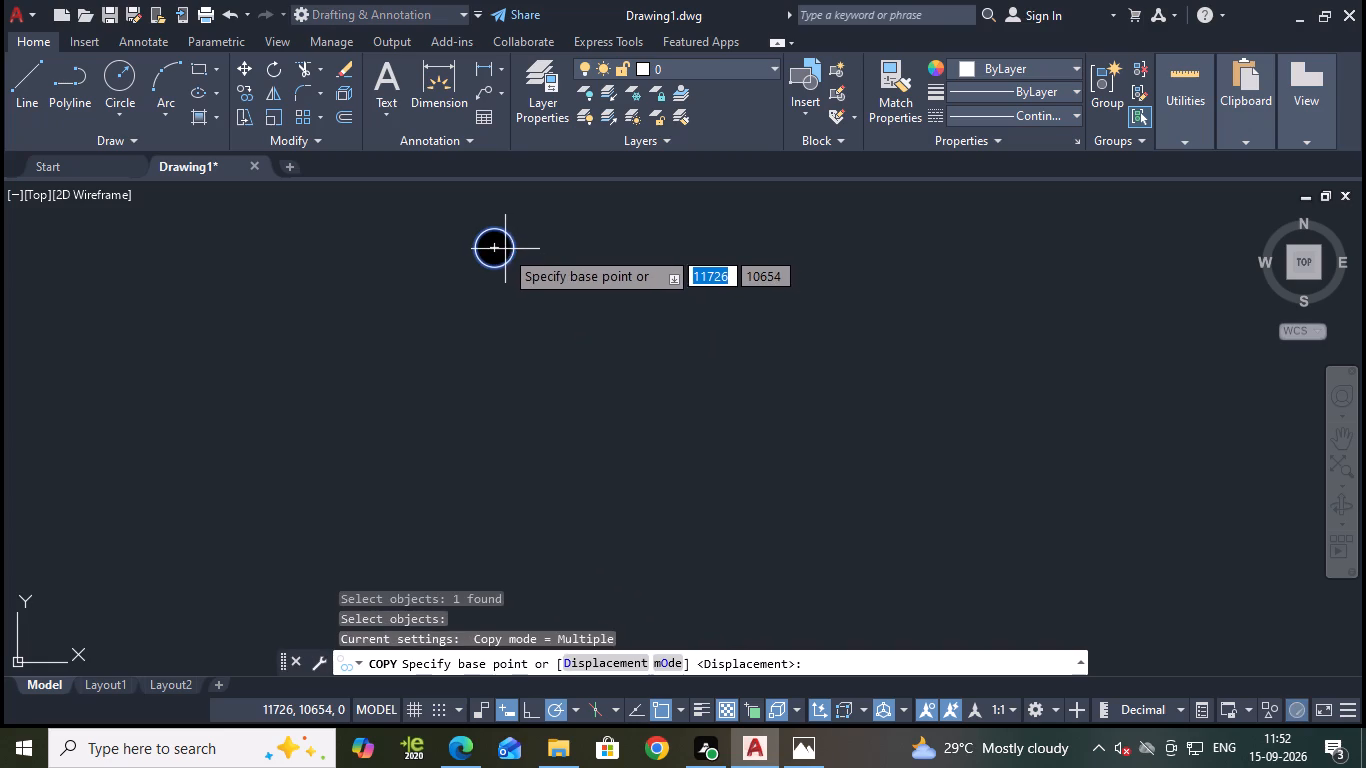
click(496, 249)
scroll(670, 283, down, 2)
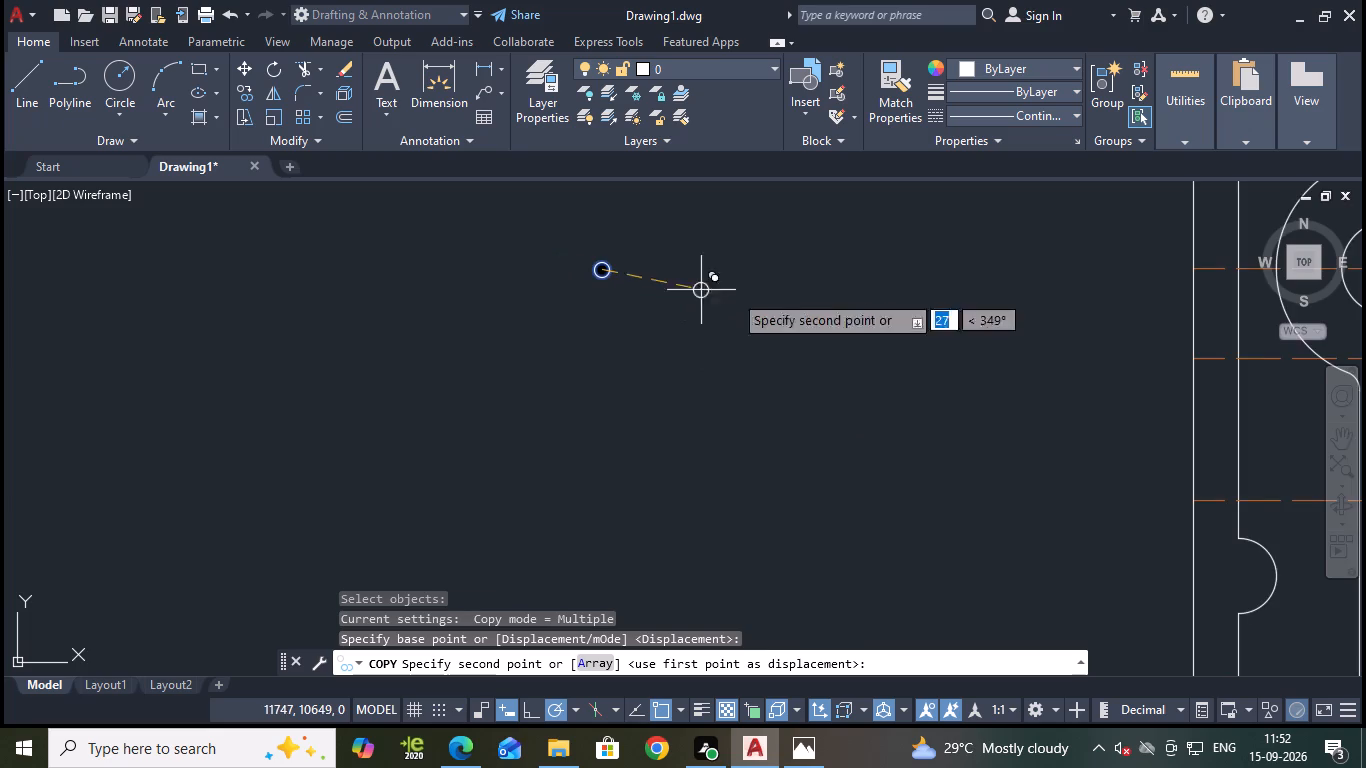
middle_drag(795, 294, 447, 280)
scroll(803, 310, down, 2)
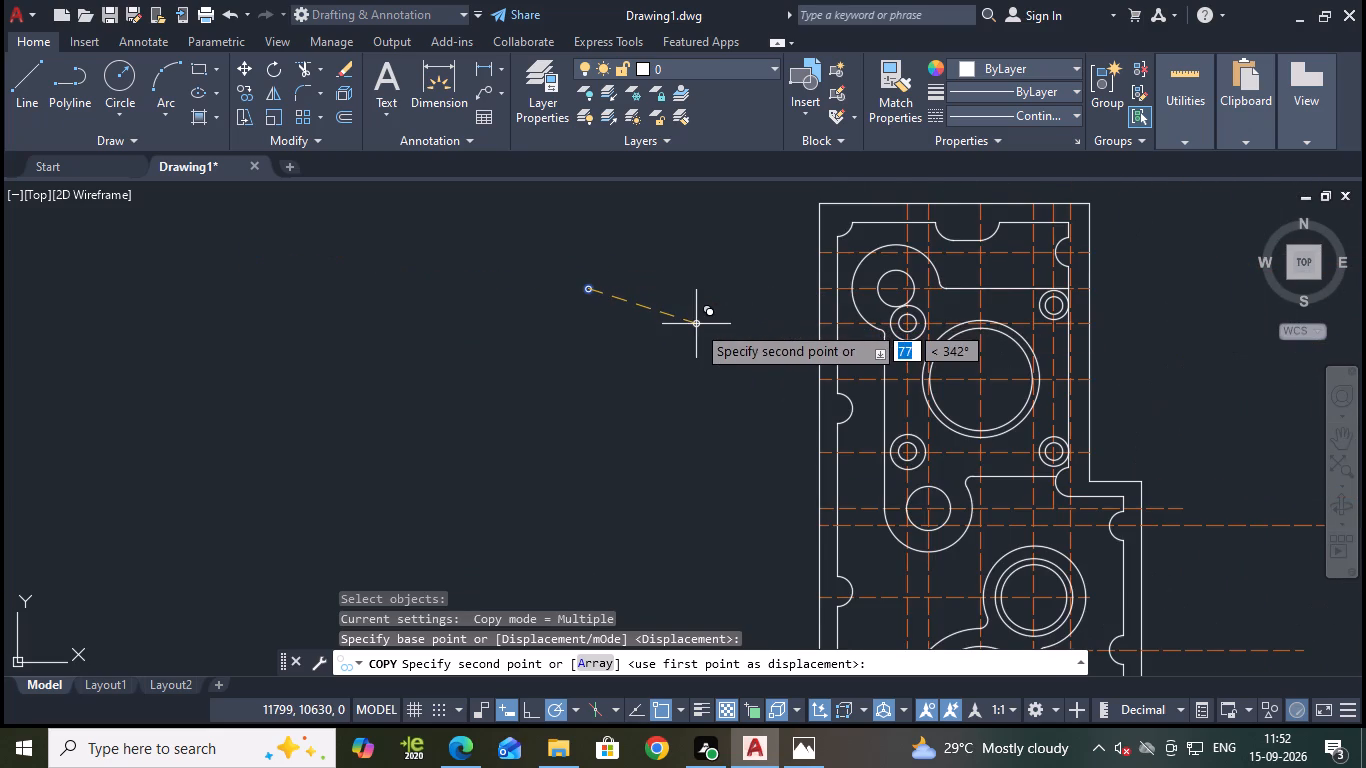
middle_drag(686, 328, 590, 375)
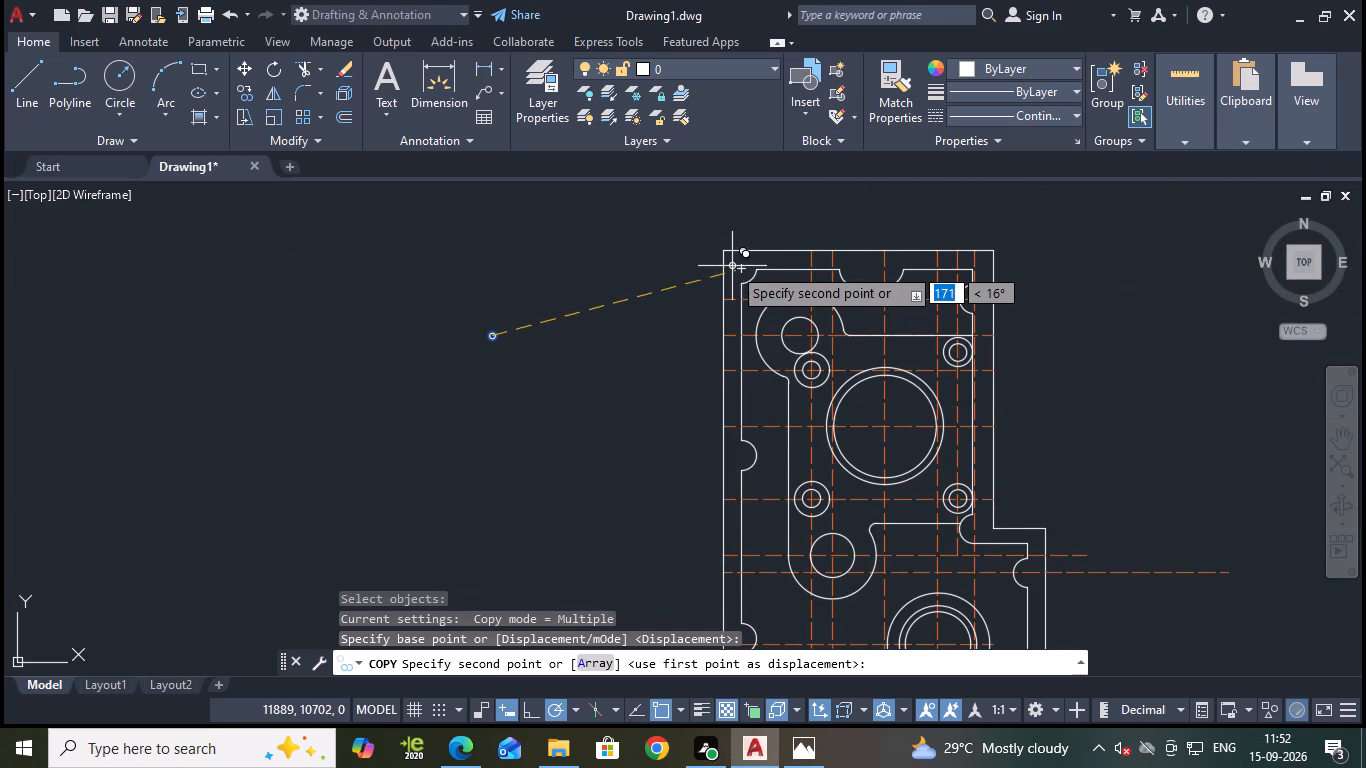
click(742, 268)
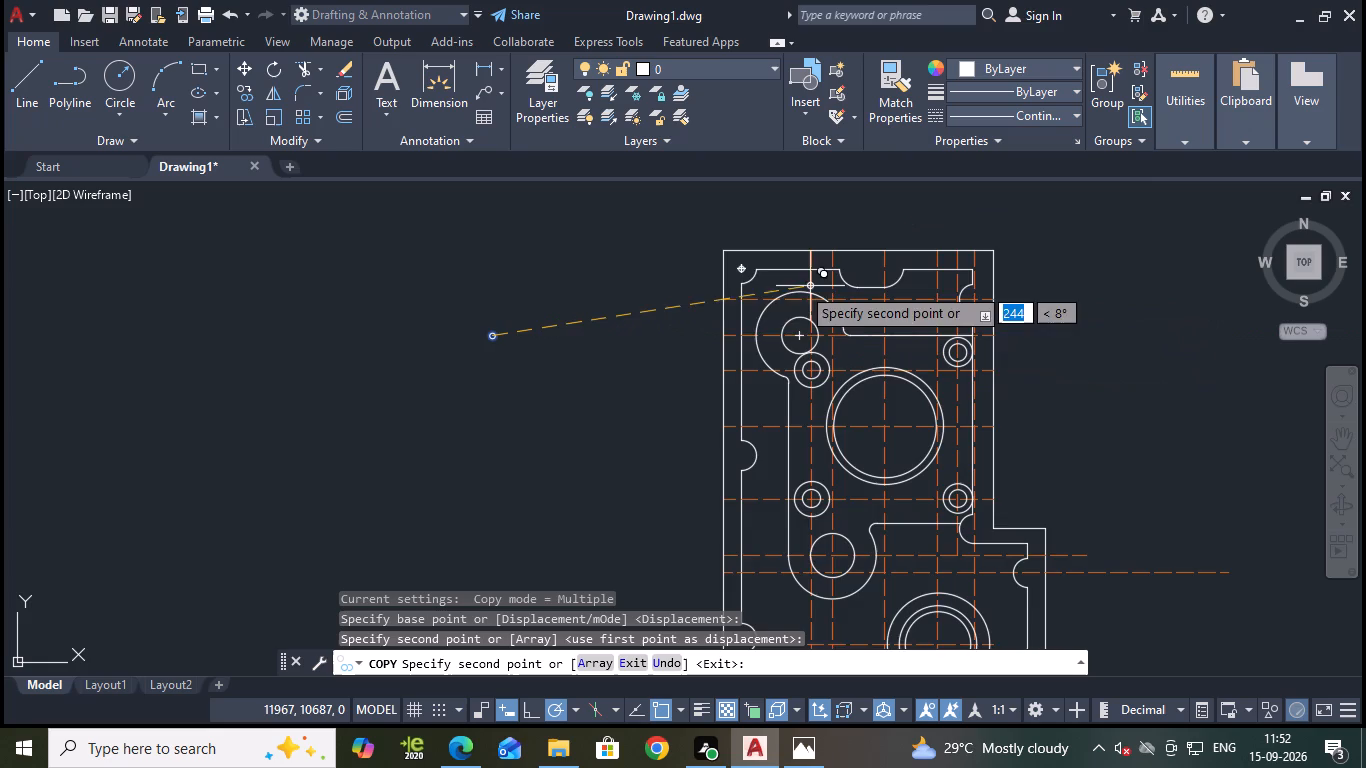
scroll(711, 284, up, 2)
scroll(1001, 320, down, 1)
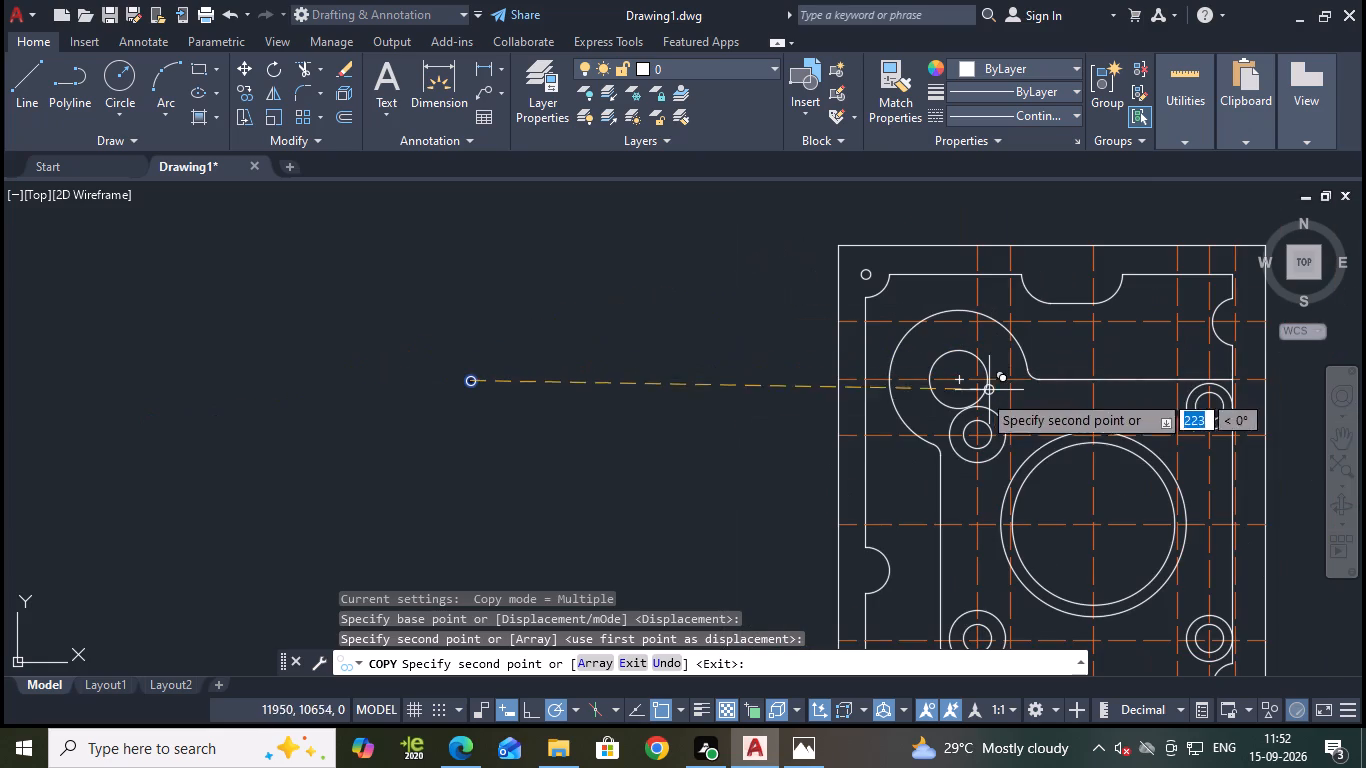
middle_drag(769, 436, 582, 256)
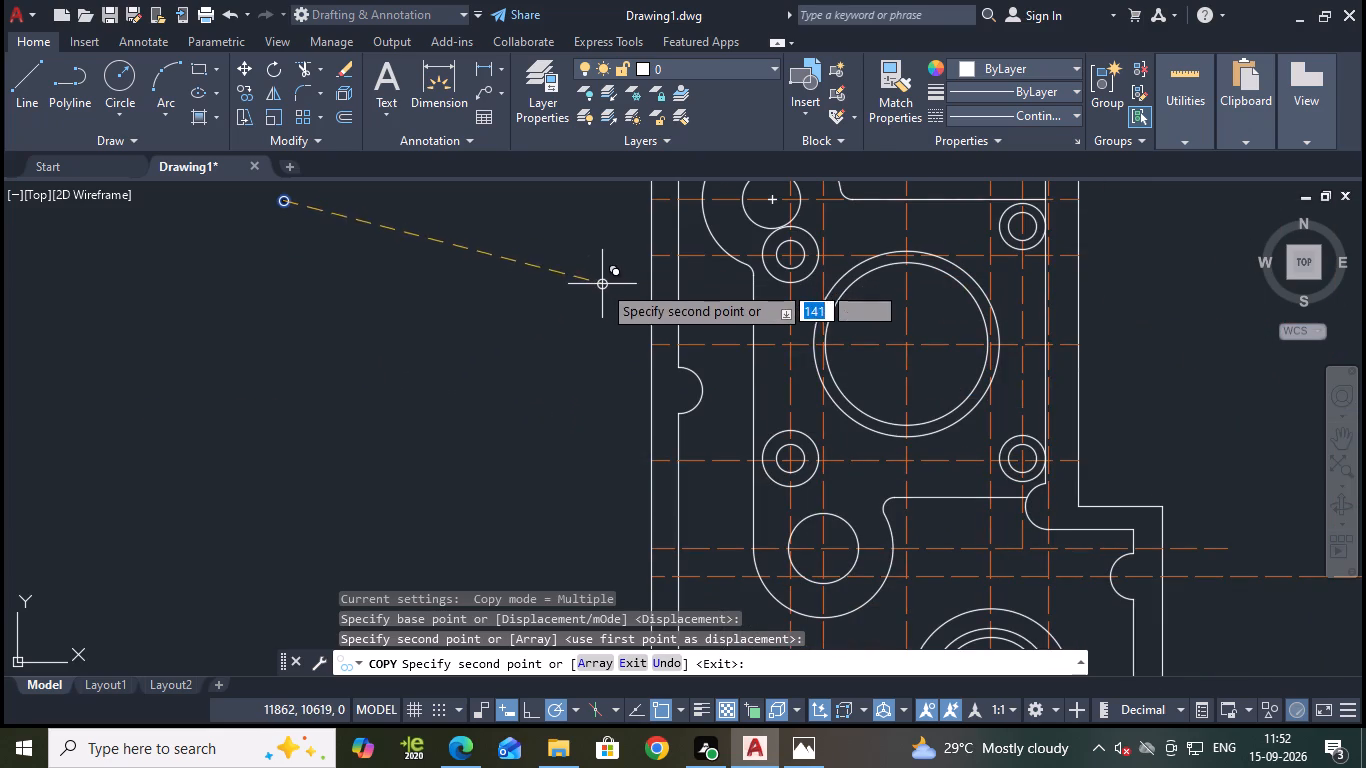
click(676, 390)
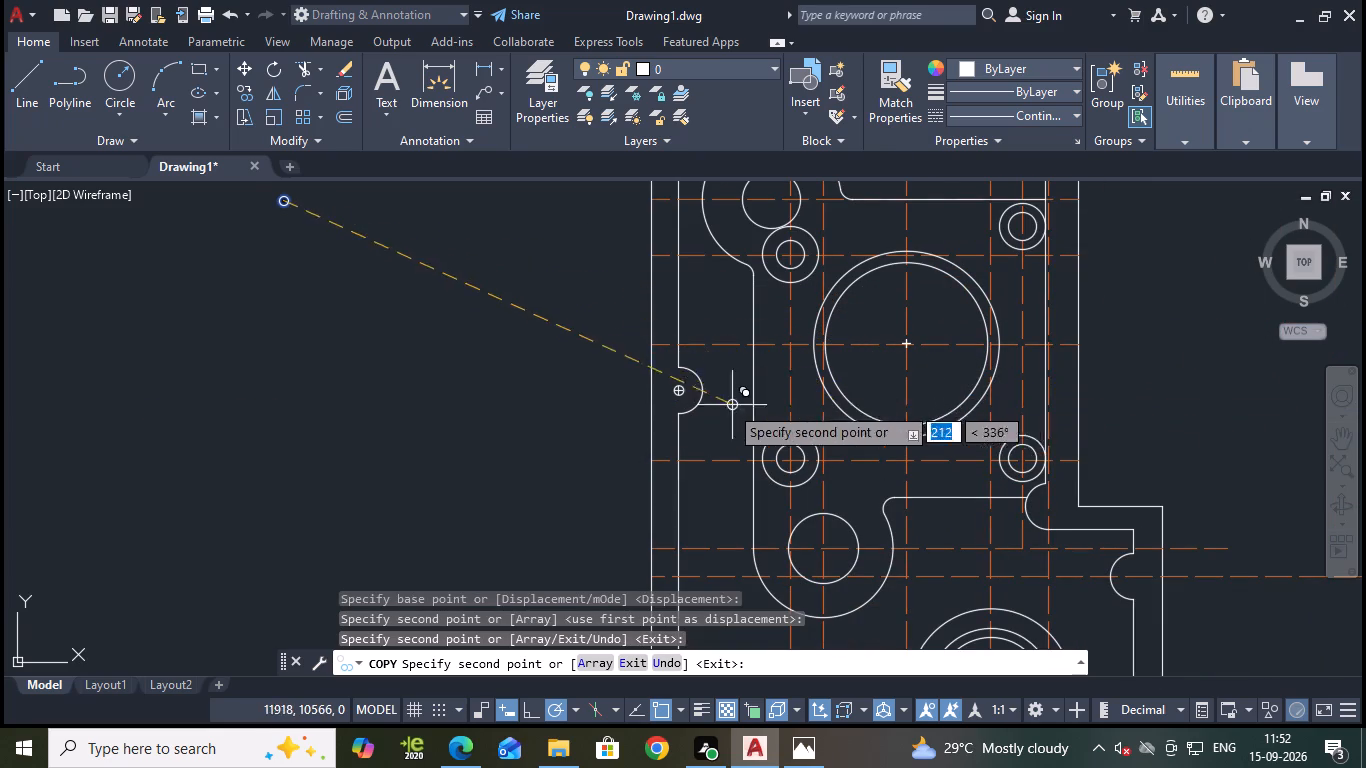
Place further circle copies at the upper right-edge notch centre and at both arc centres of the top-edge recess.
scroll(702, 405, up, 2)
scroll(606, 362, down, 2)
scroll(513, 432, down, 1)
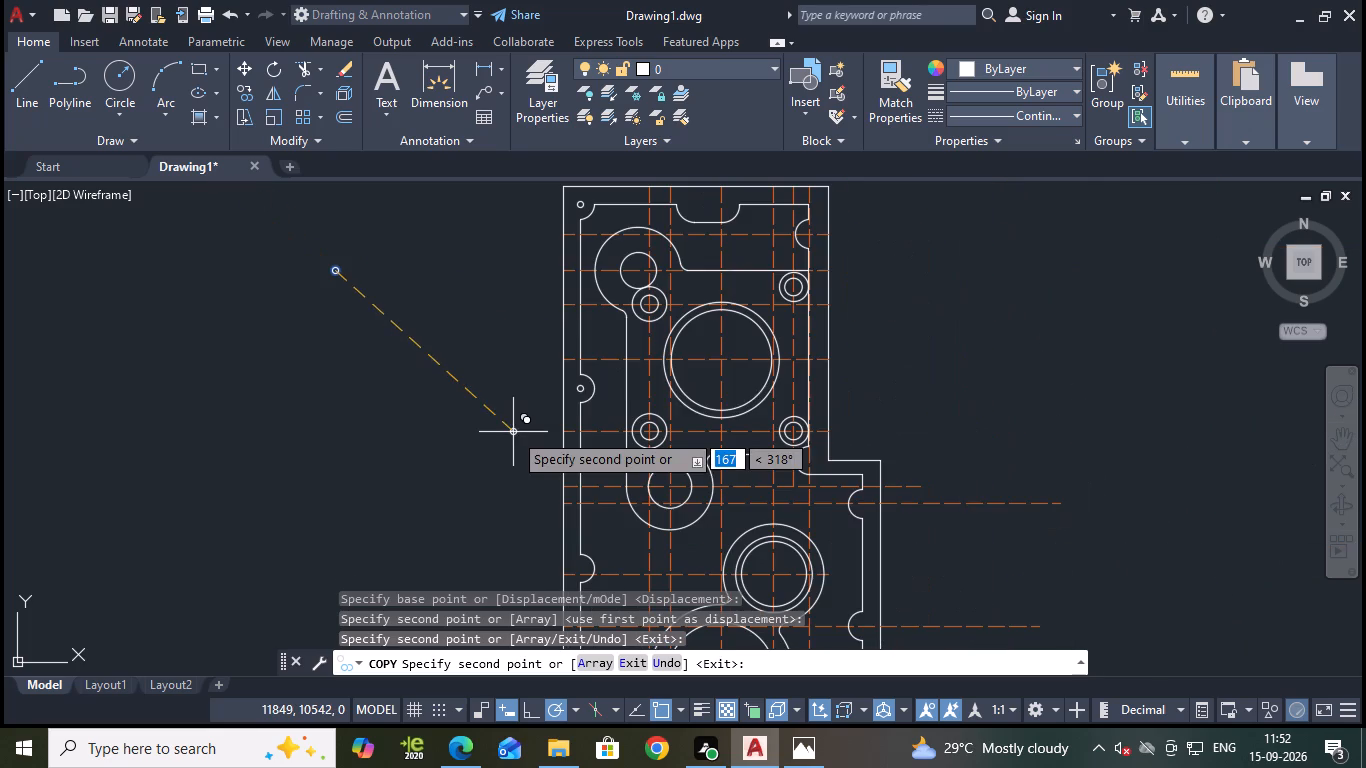
click(809, 234)
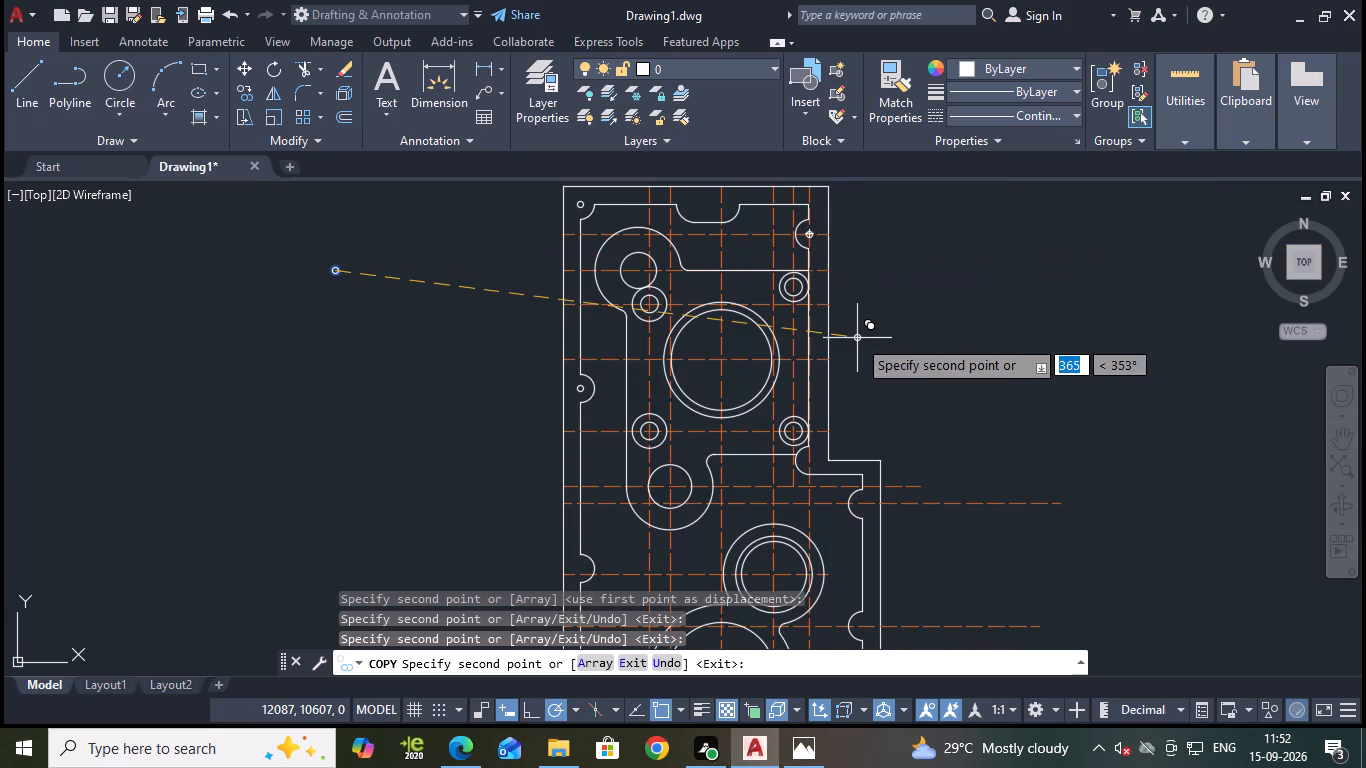
middle_click(851, 296)
scroll(849, 315, up, 1)
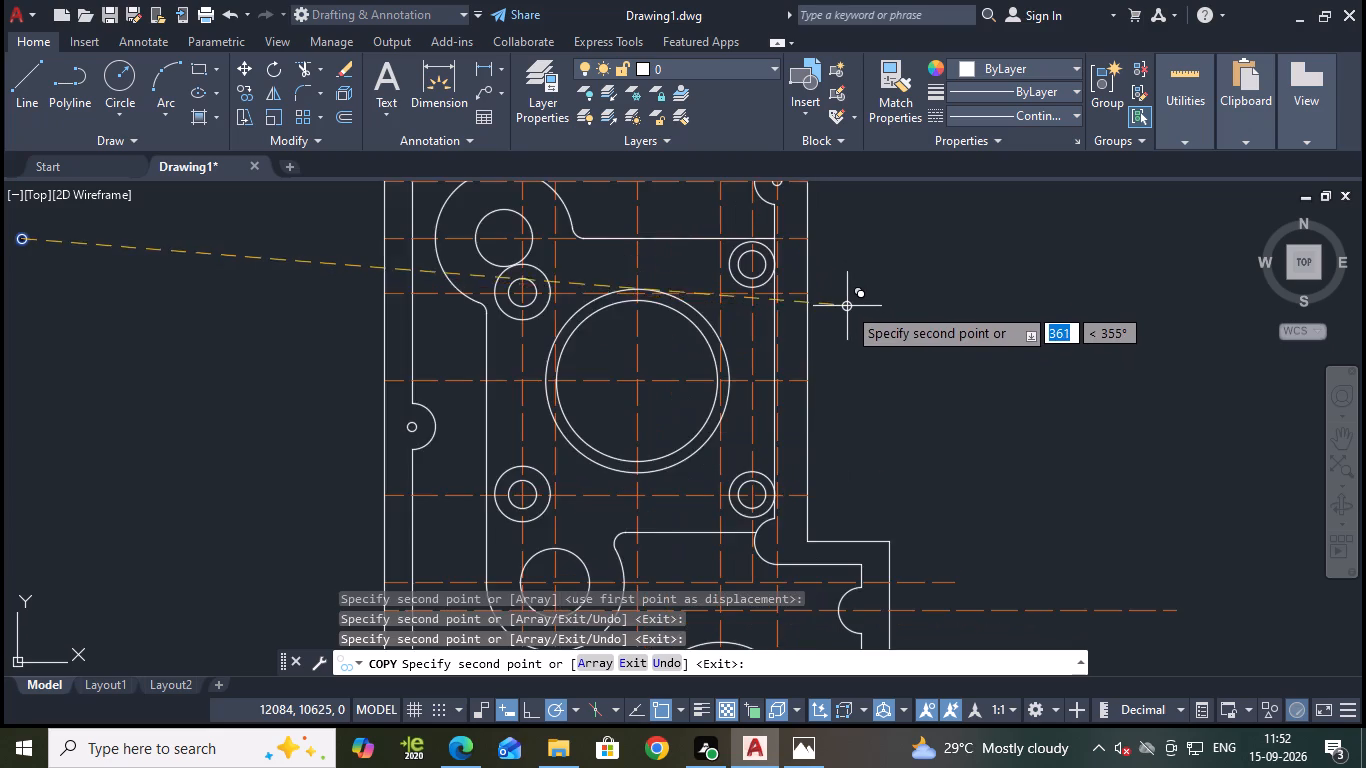
scroll(847, 306, down, 1)
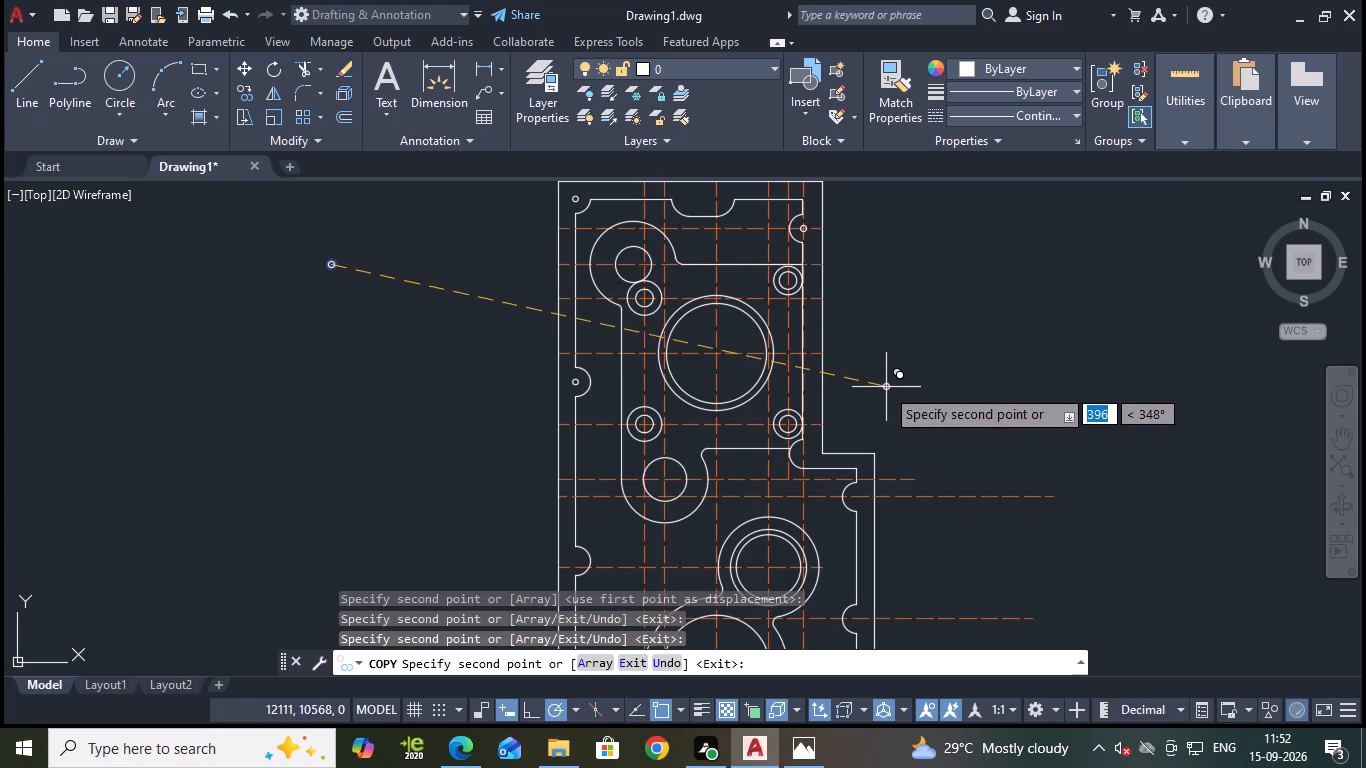
middle_drag(687, 224, 687, 280)
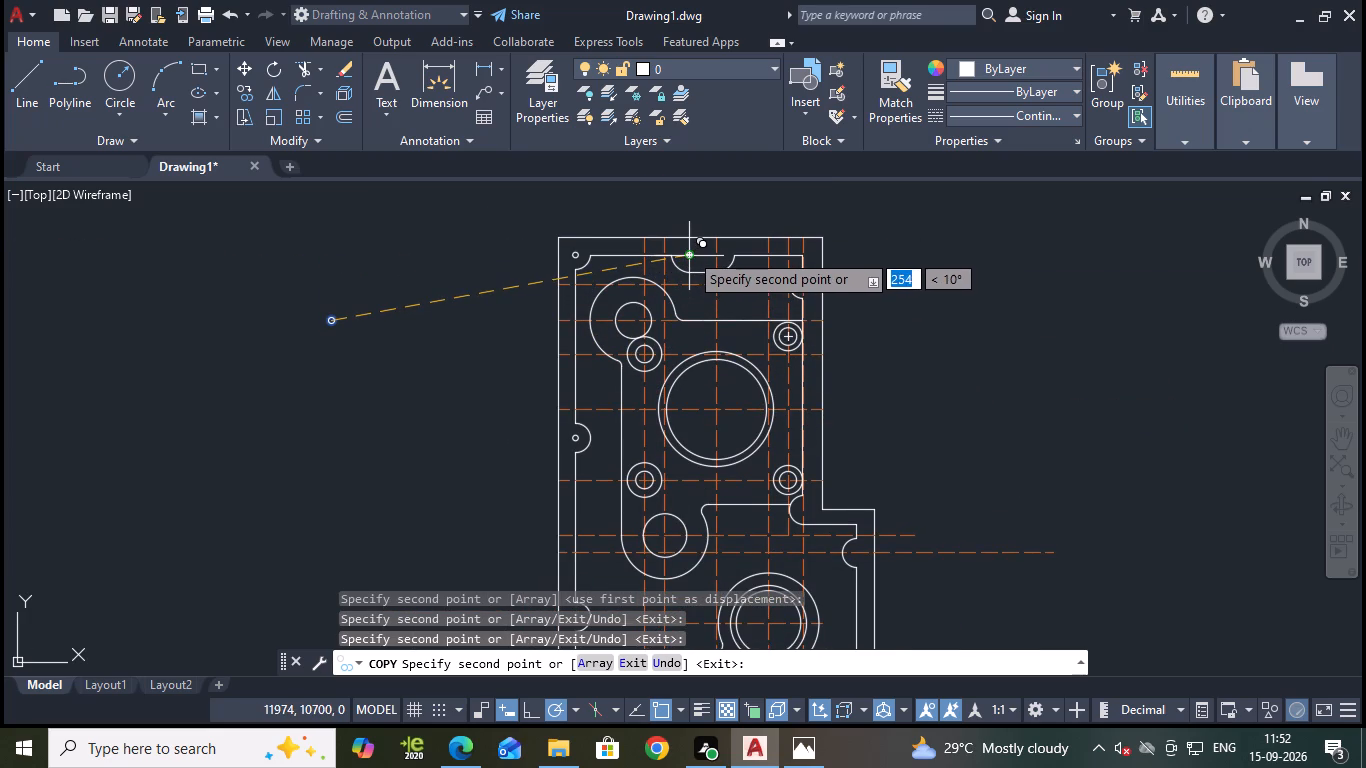
click(690, 252)
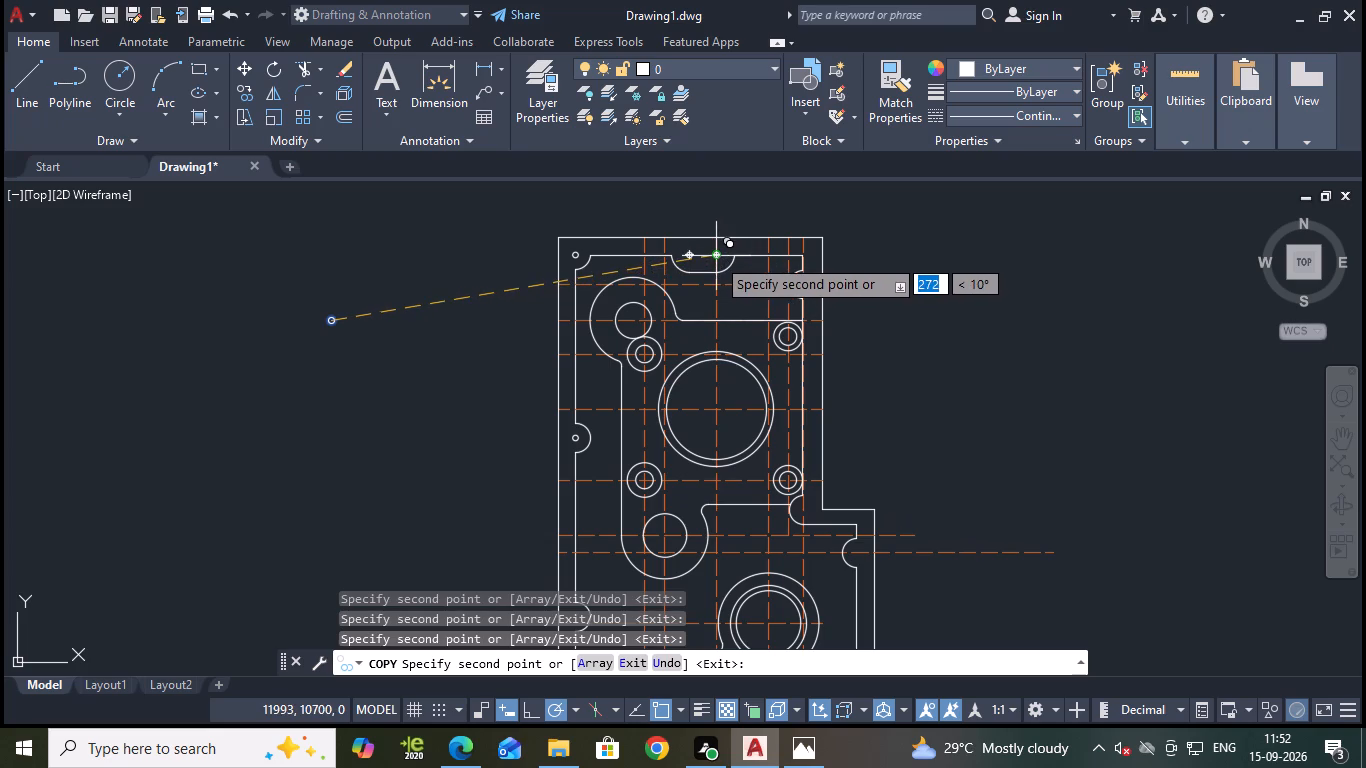
click(716, 257)
Place circle copies at the stepped corner's arc centre, the middle left-edge notch and the two upper notches of the wider right edge.
middle_drag(855, 380, 875, 246)
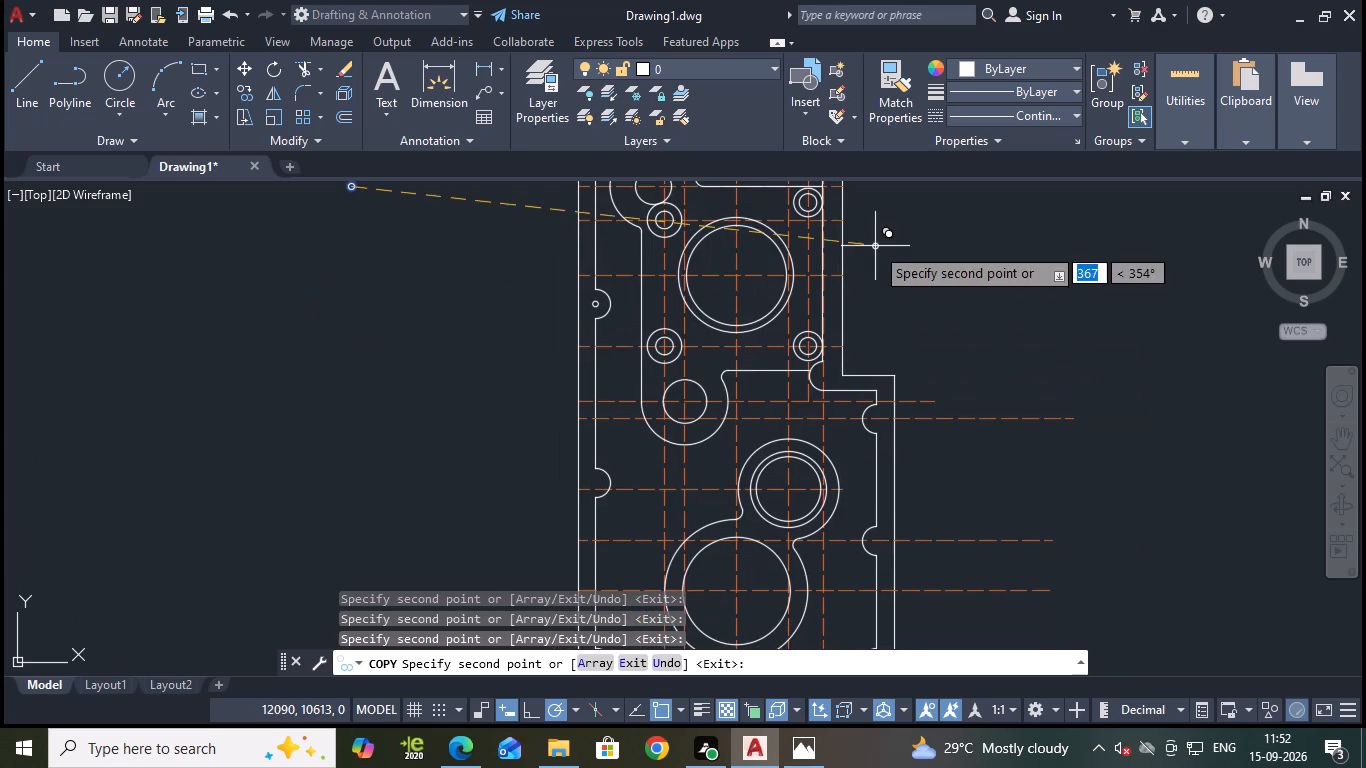
click(825, 376)
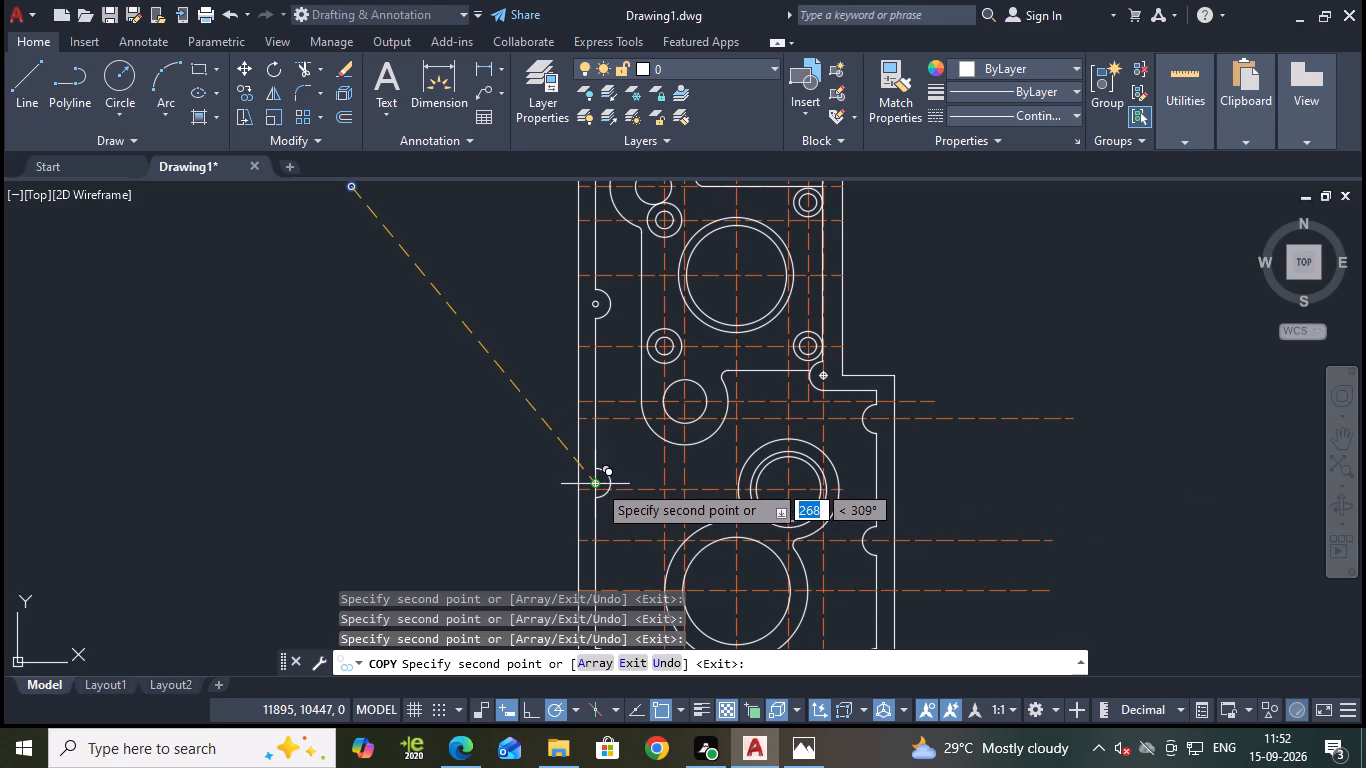
click(597, 483)
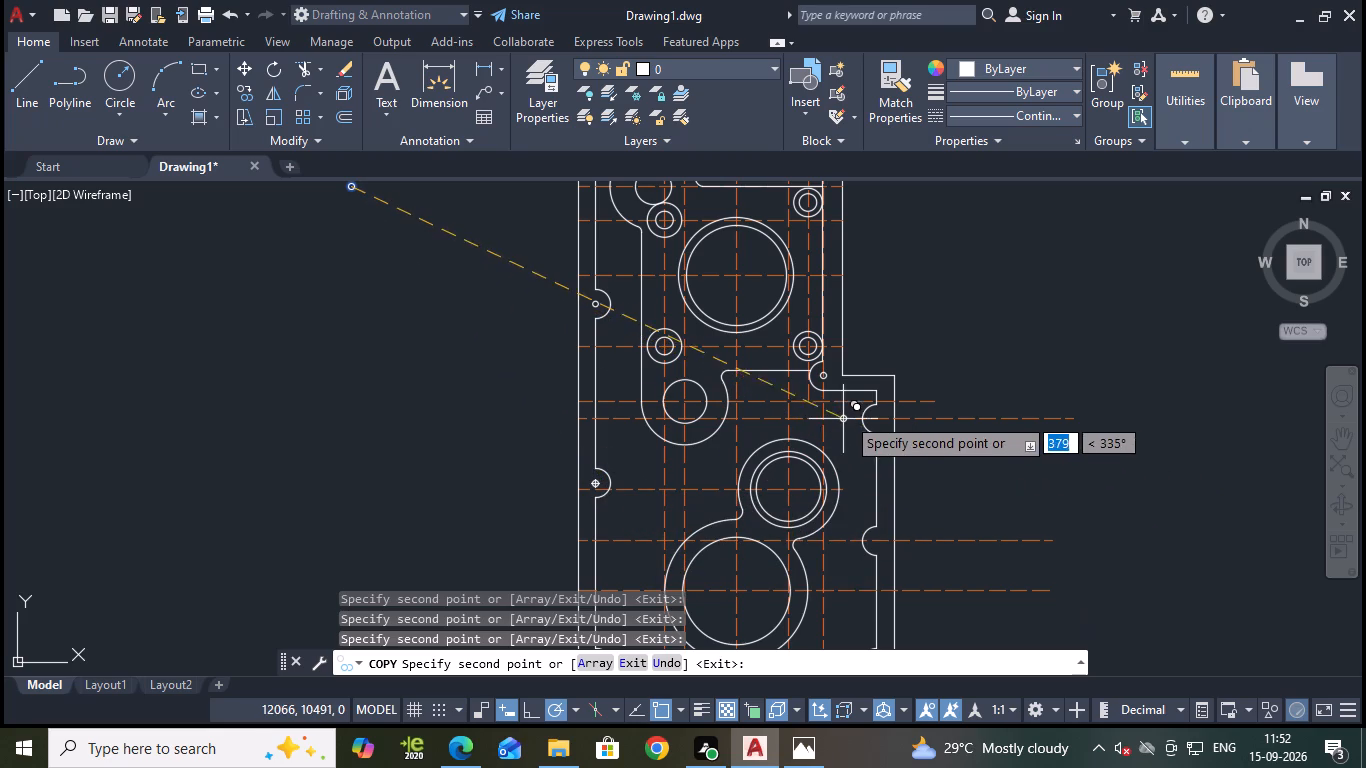
click(876, 419)
middle_drag(969, 481, 919, 284)
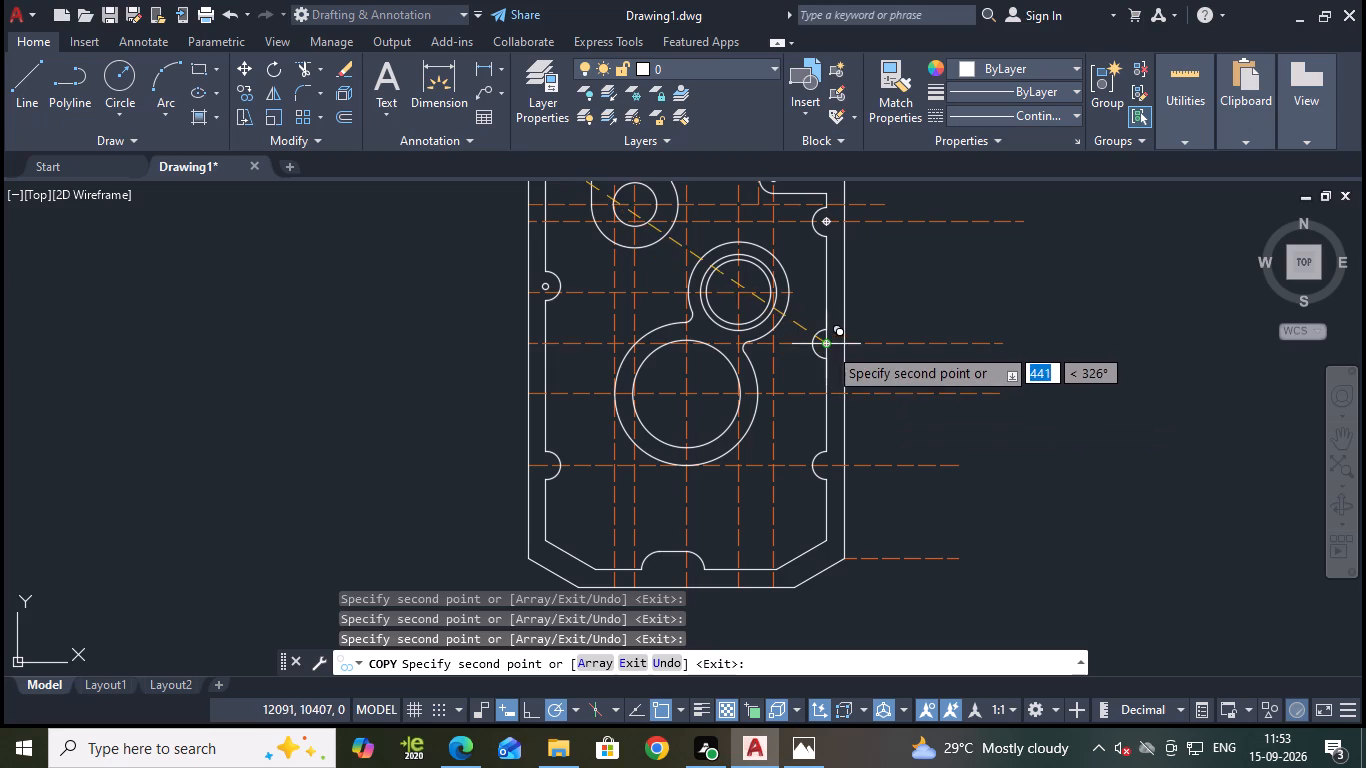
click(829, 346)
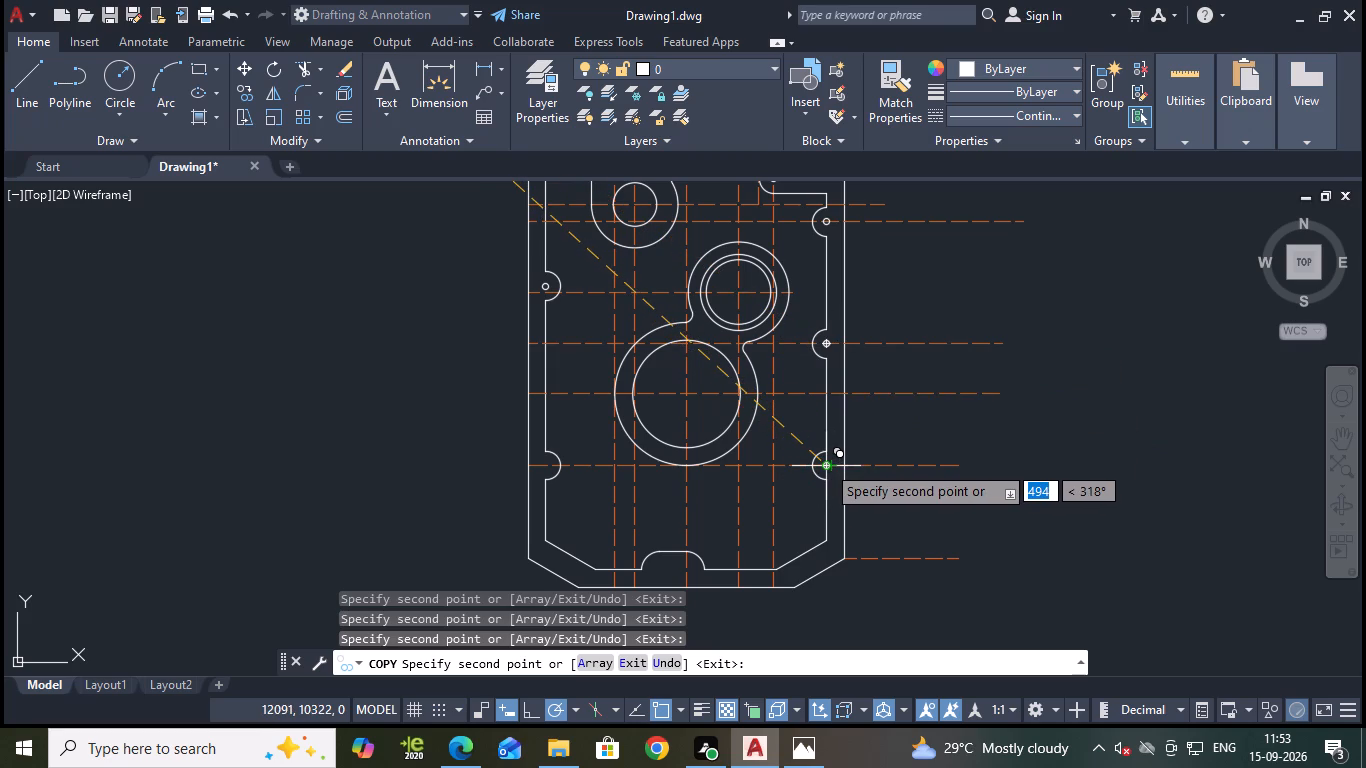
Place circle copies at the lowest right-edge and left-edge notch centres and at both arc centres of the bottom recess.
scroll(826, 462, up, 1)
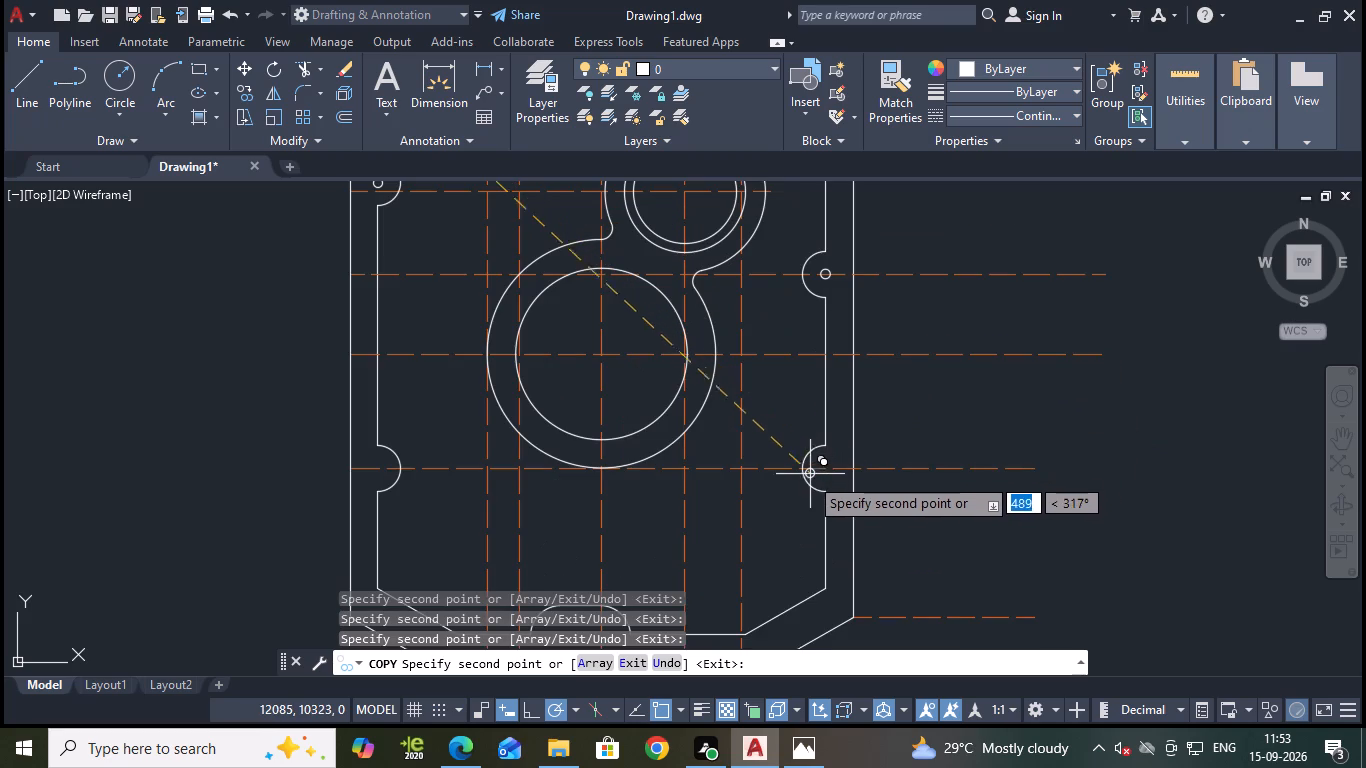
click(825, 471)
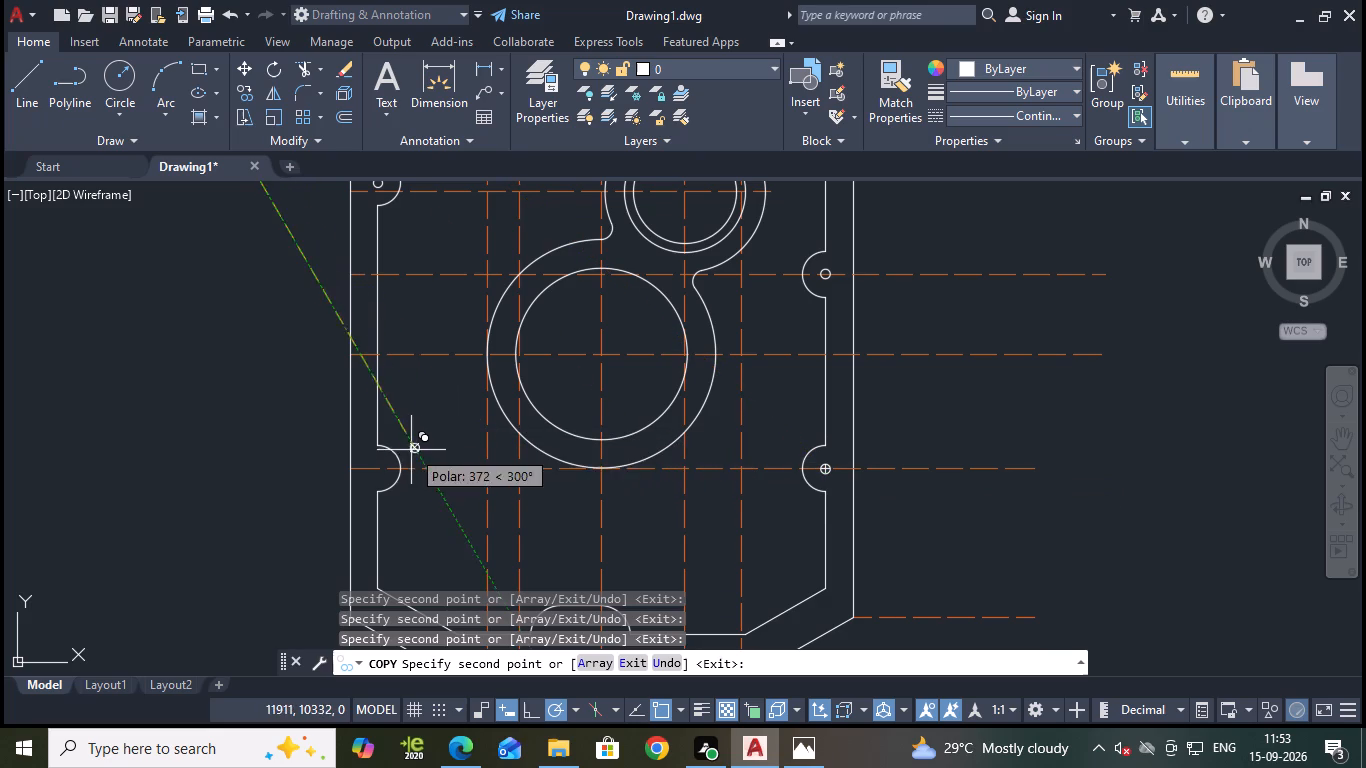
click(379, 470)
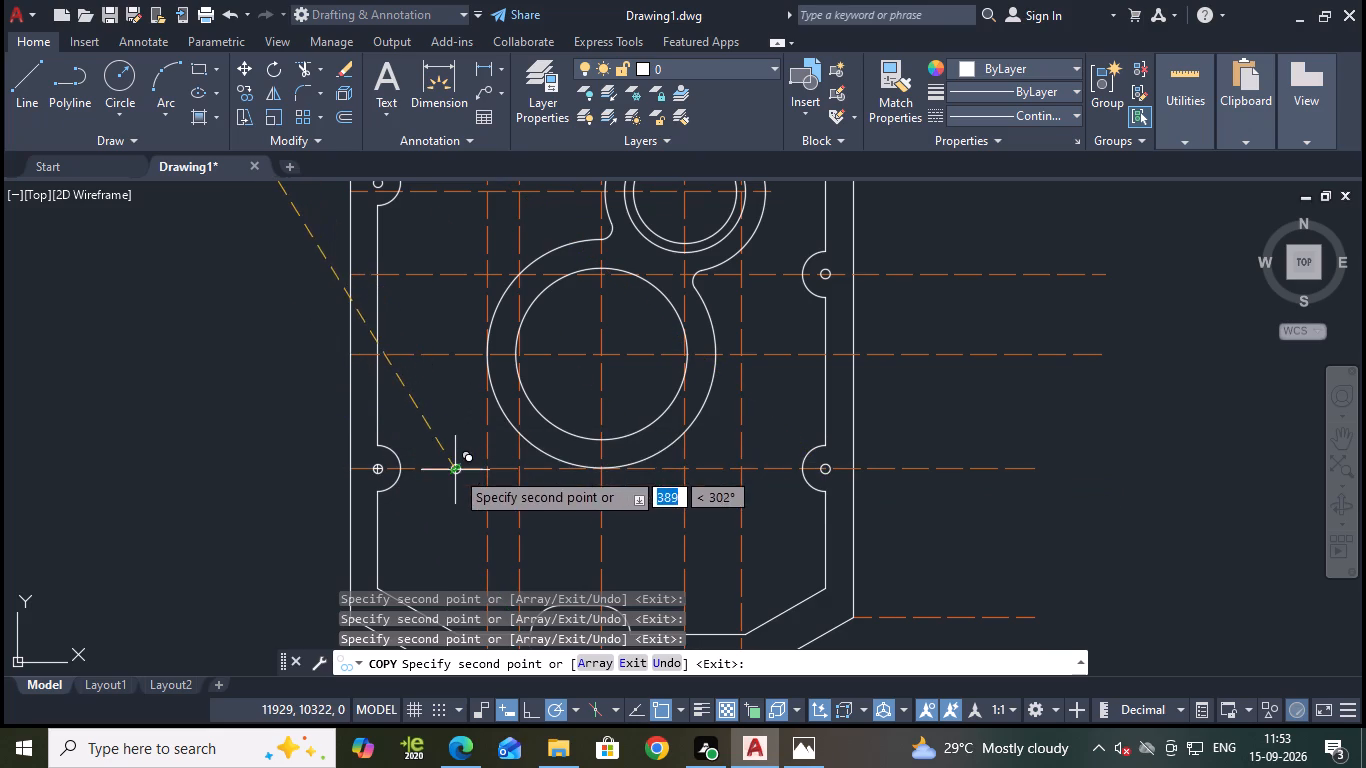
middle_drag(455, 471, 441, 290)
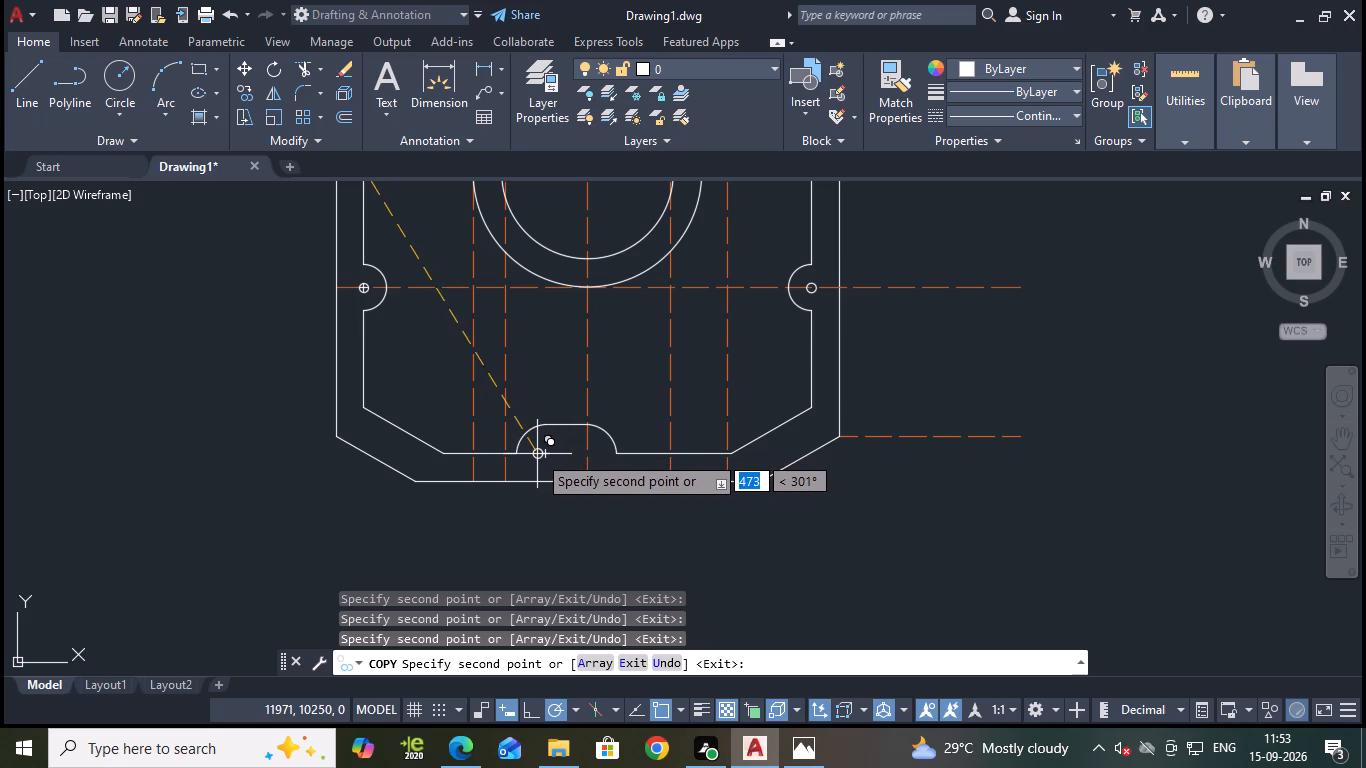
click(543, 453)
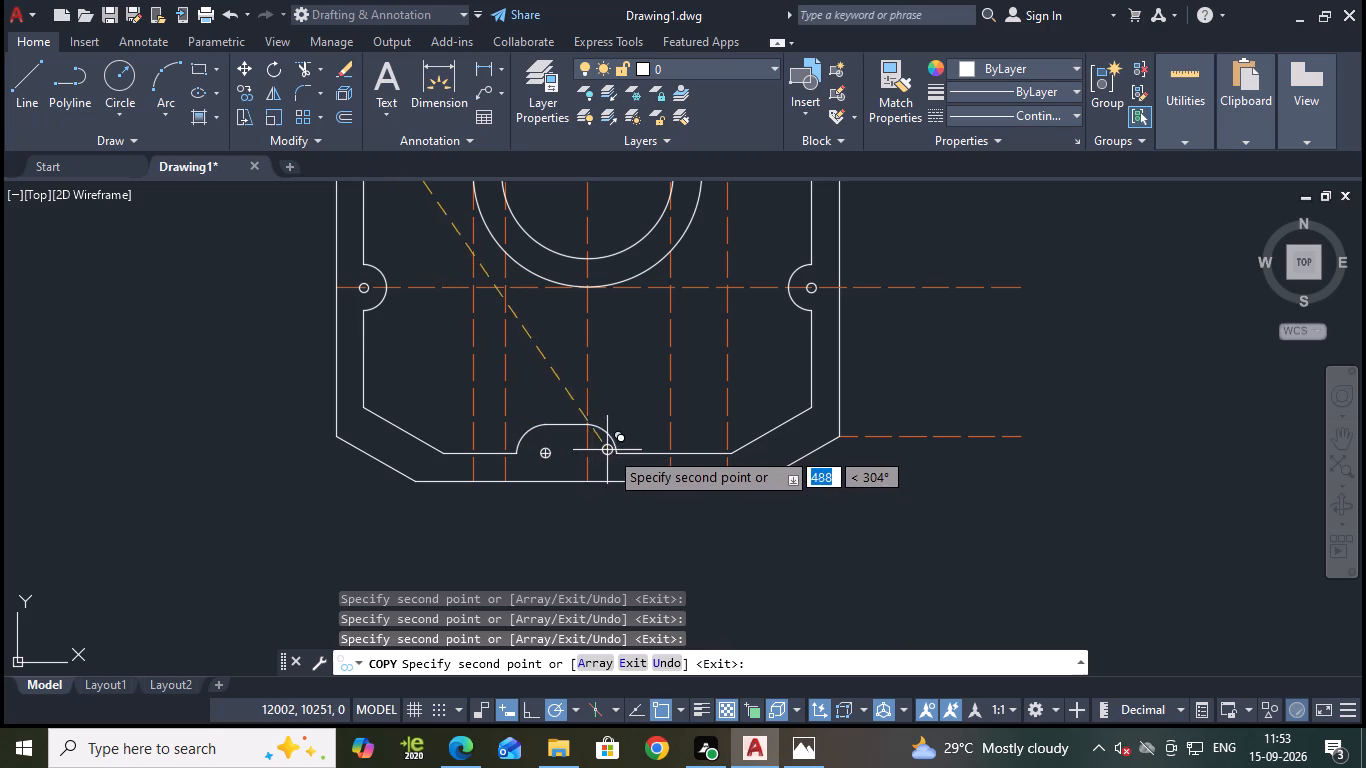
click(588, 452)
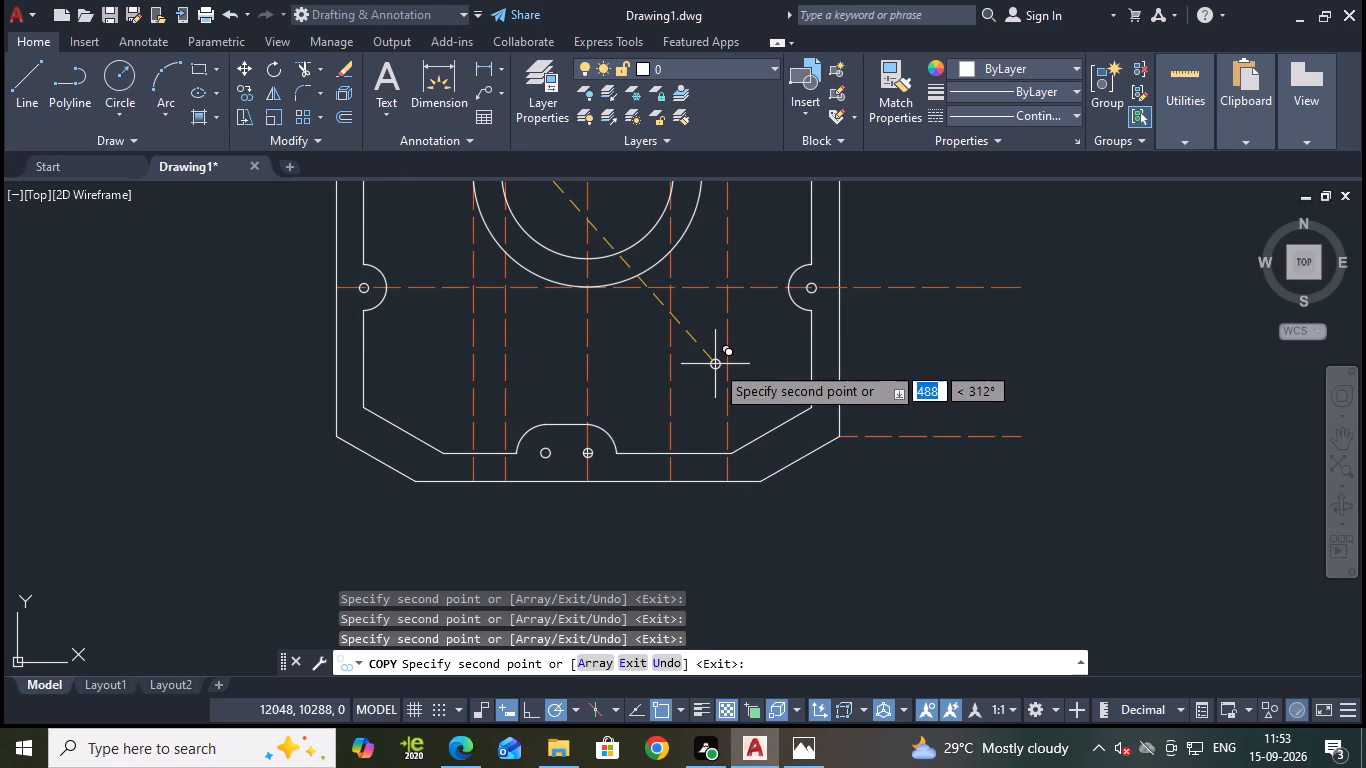
scroll(716, 362, down, 1)
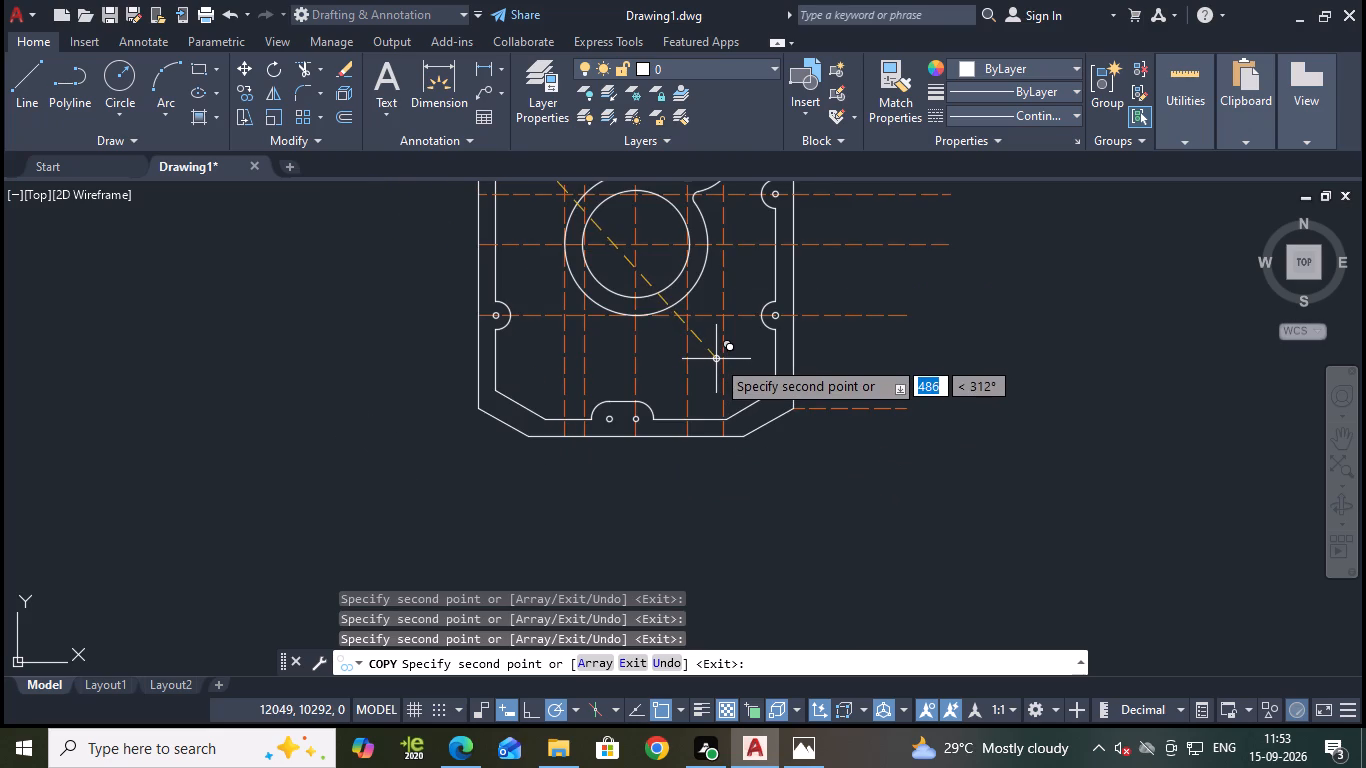
scroll(690, 356, down, 1)
middle_drag(907, 255, 880, 410)
key(Escape)
Erase the original small circle and its gradient fill left of the plate.
middle_drag(370, 233, 395, 247)
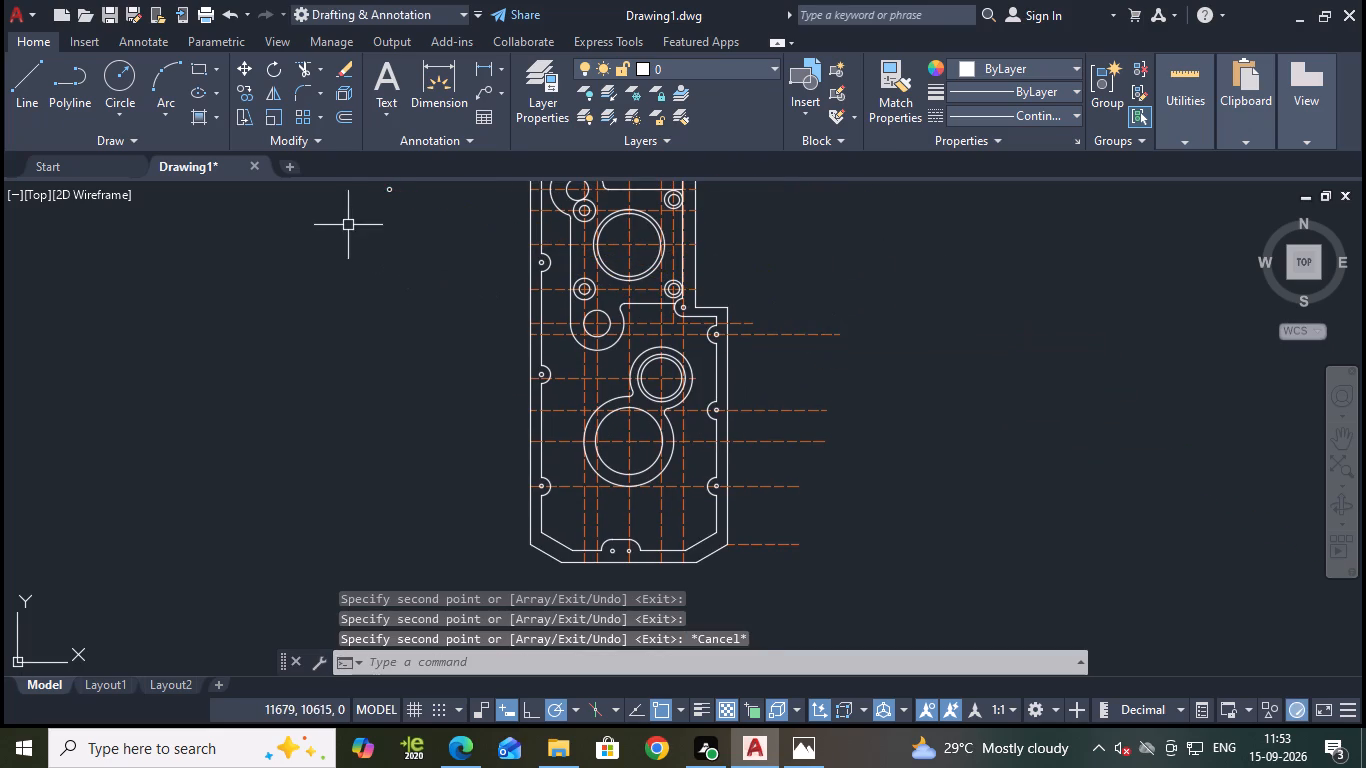
middle_drag(395, 247, 437, 318)
scroll(454, 270, up, 3)
click(473, 337)
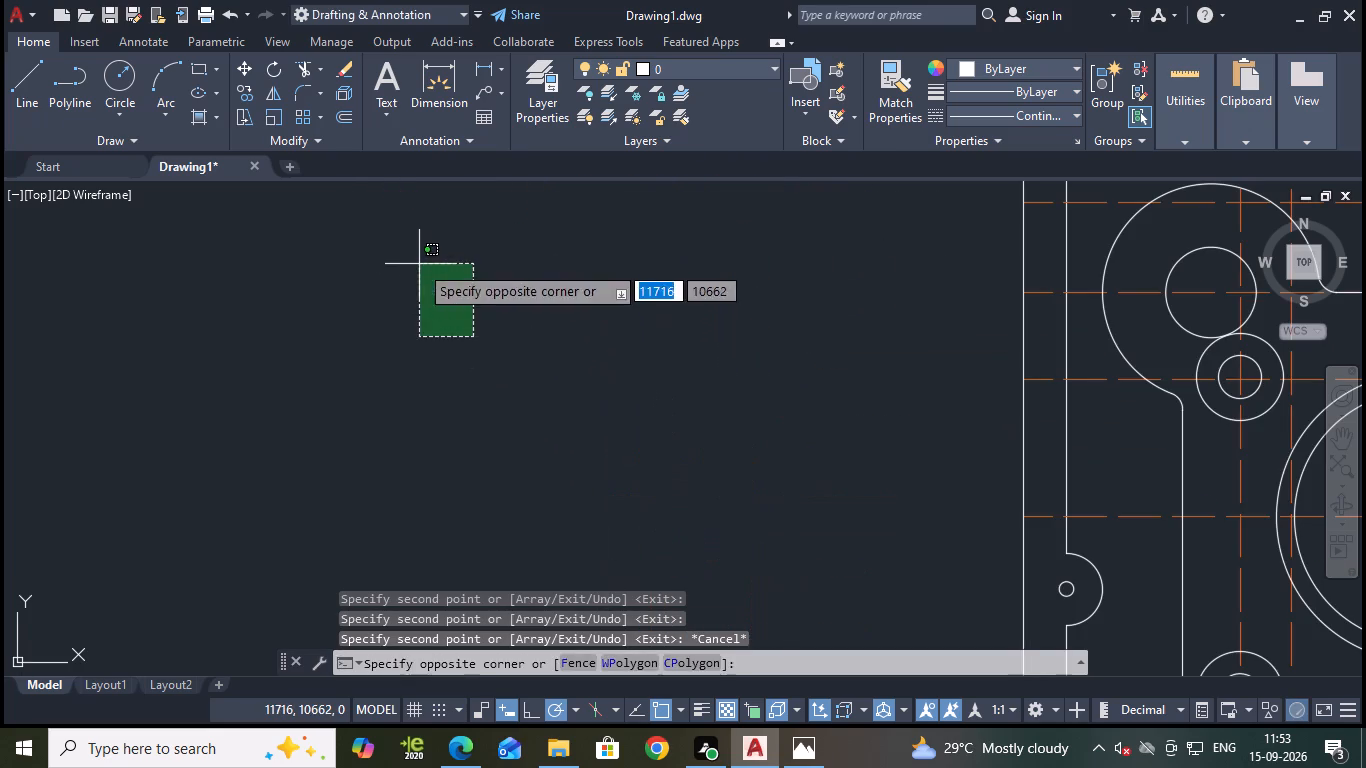
click(419, 264)
key(d)
key(BackSpace)
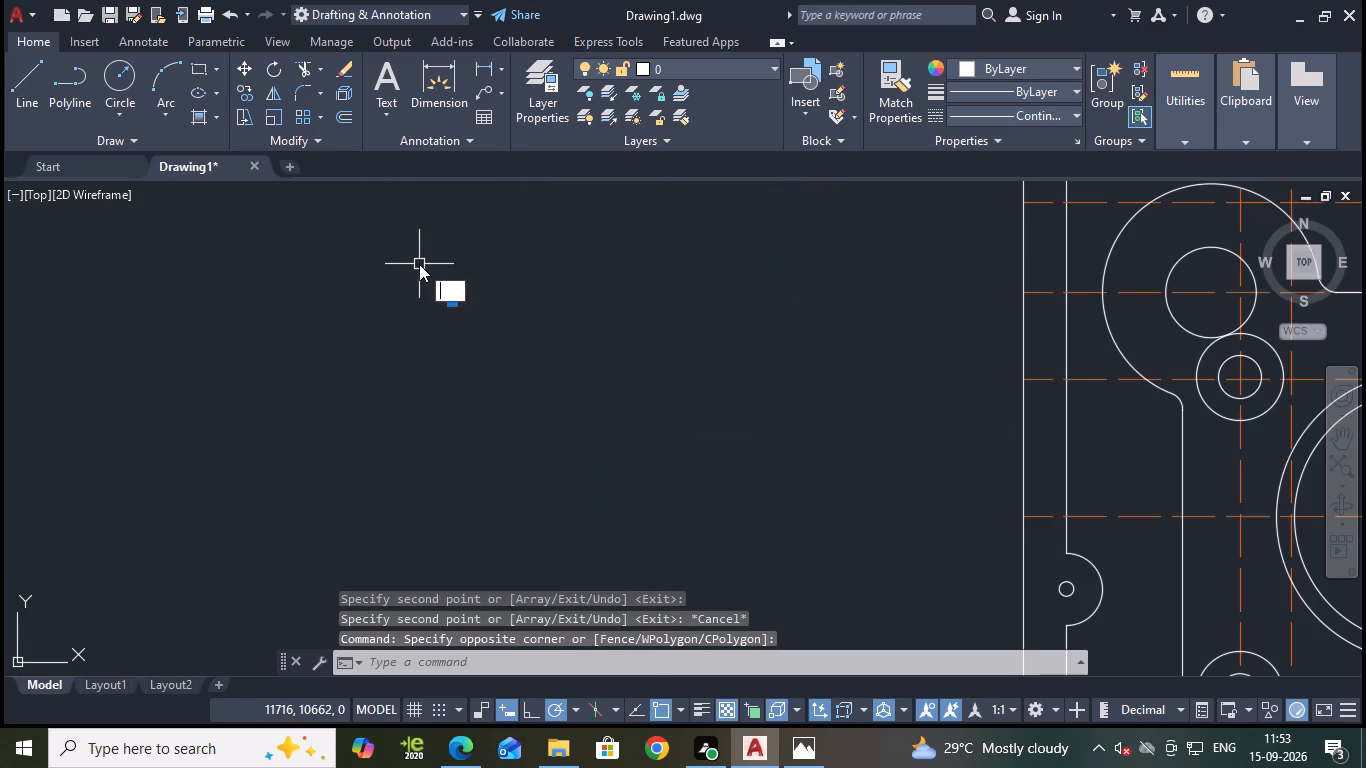
key(e)
key(Return)
Save the drawing.
scroll(448, 301, down, 2)
middle_drag(570, 394, 566, 395)
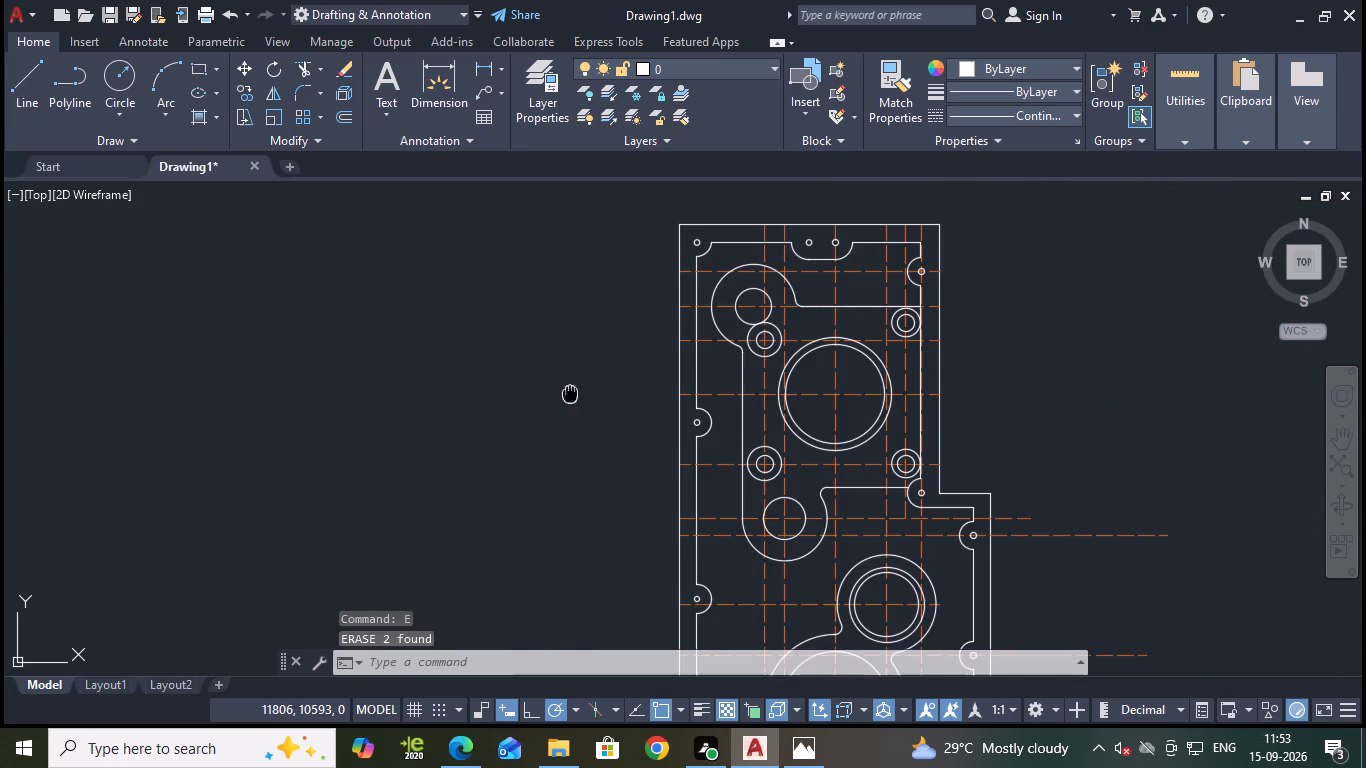
middle_drag(566, 395, 274, 263)
middle_drag(815, 338, 907, 308)
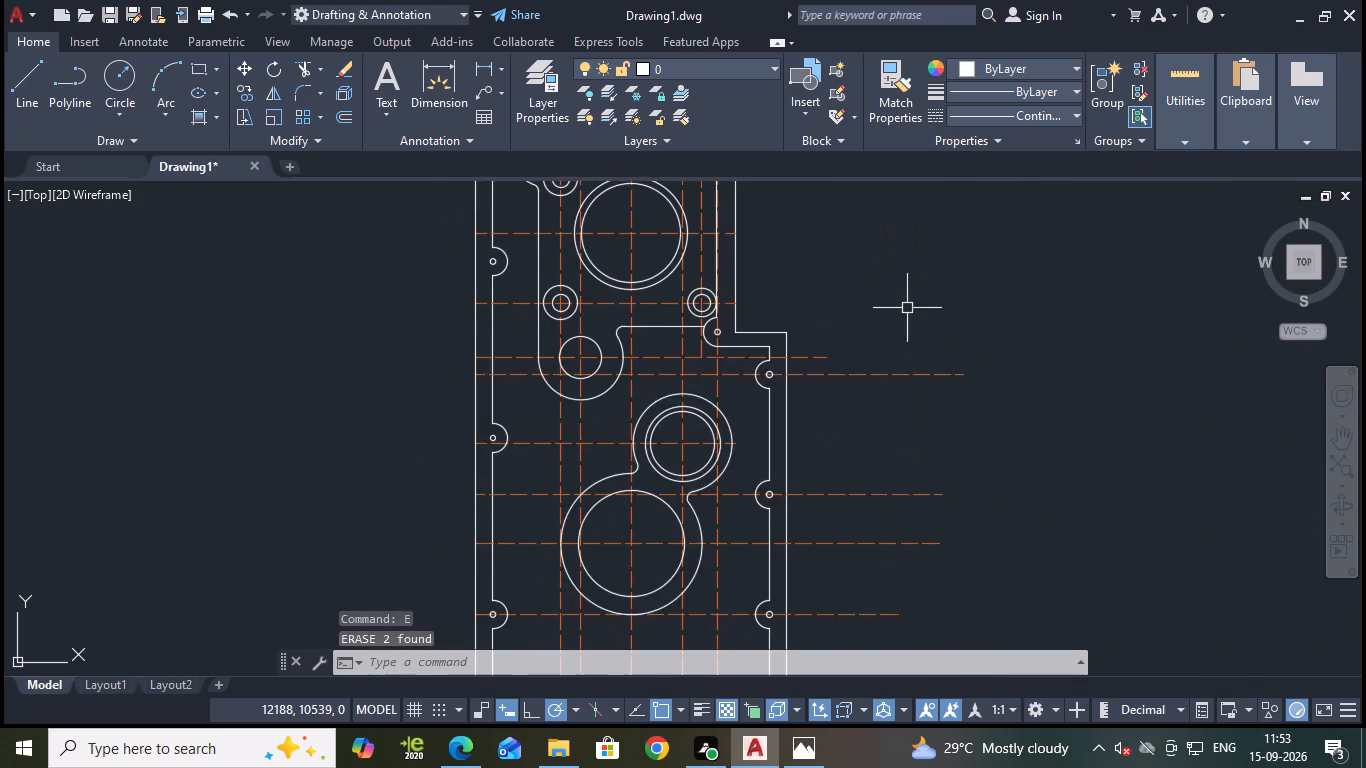
scroll(908, 307, down, 1)
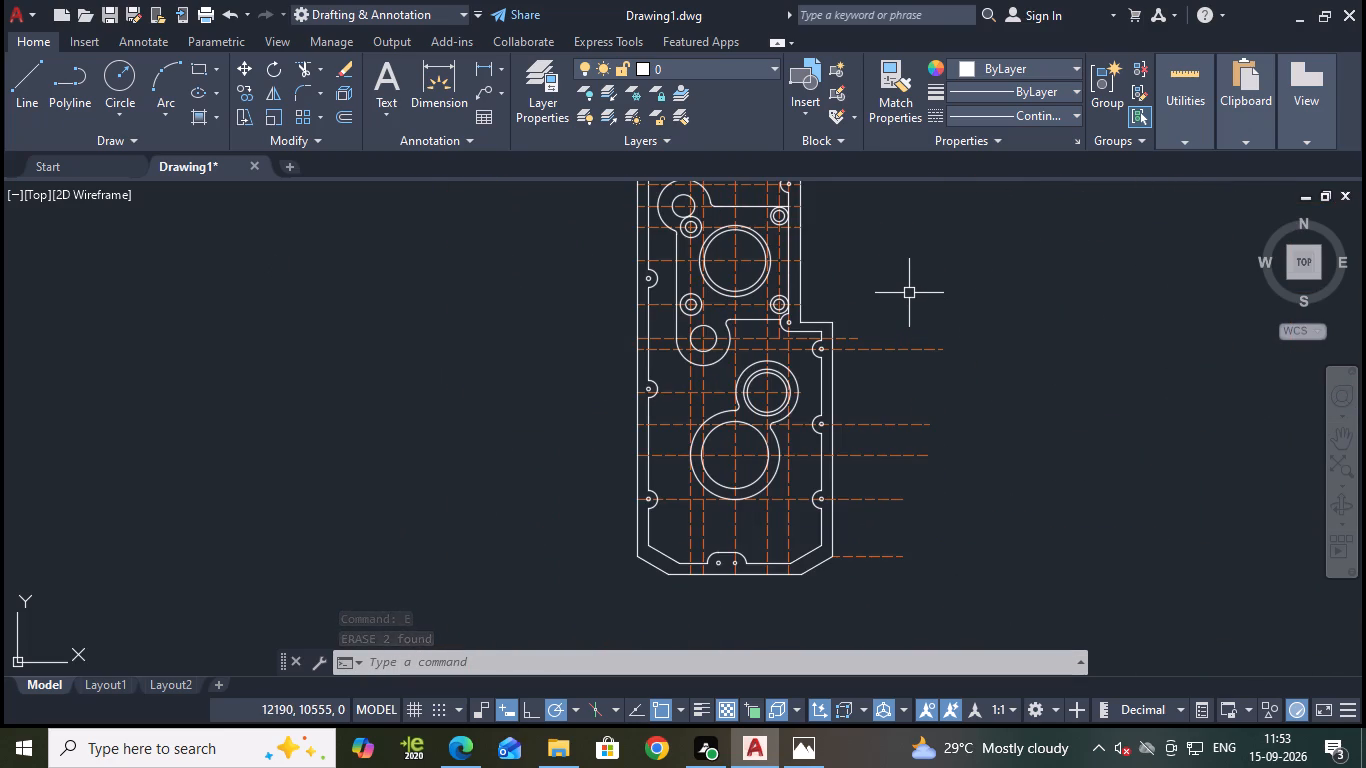
middle_drag(910, 300, 955, 364)
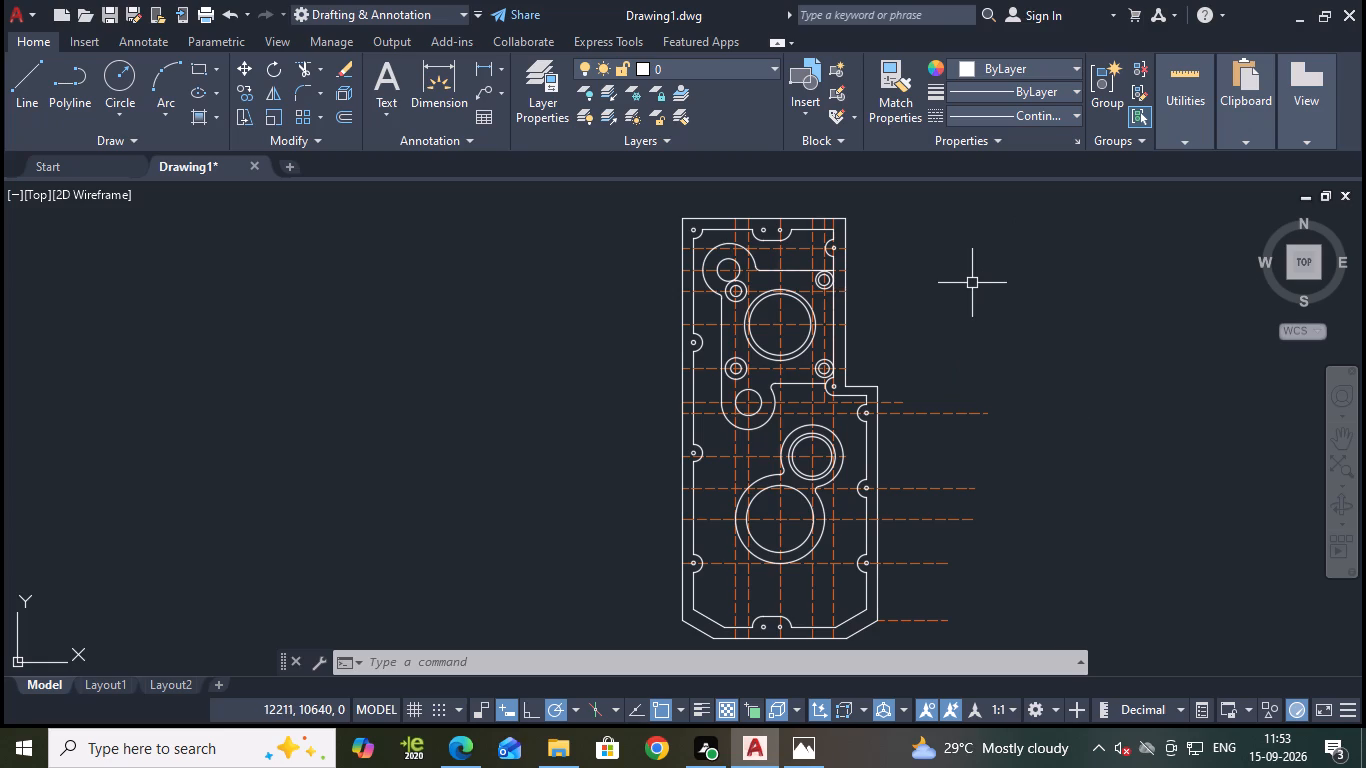
key(ctrl+s)
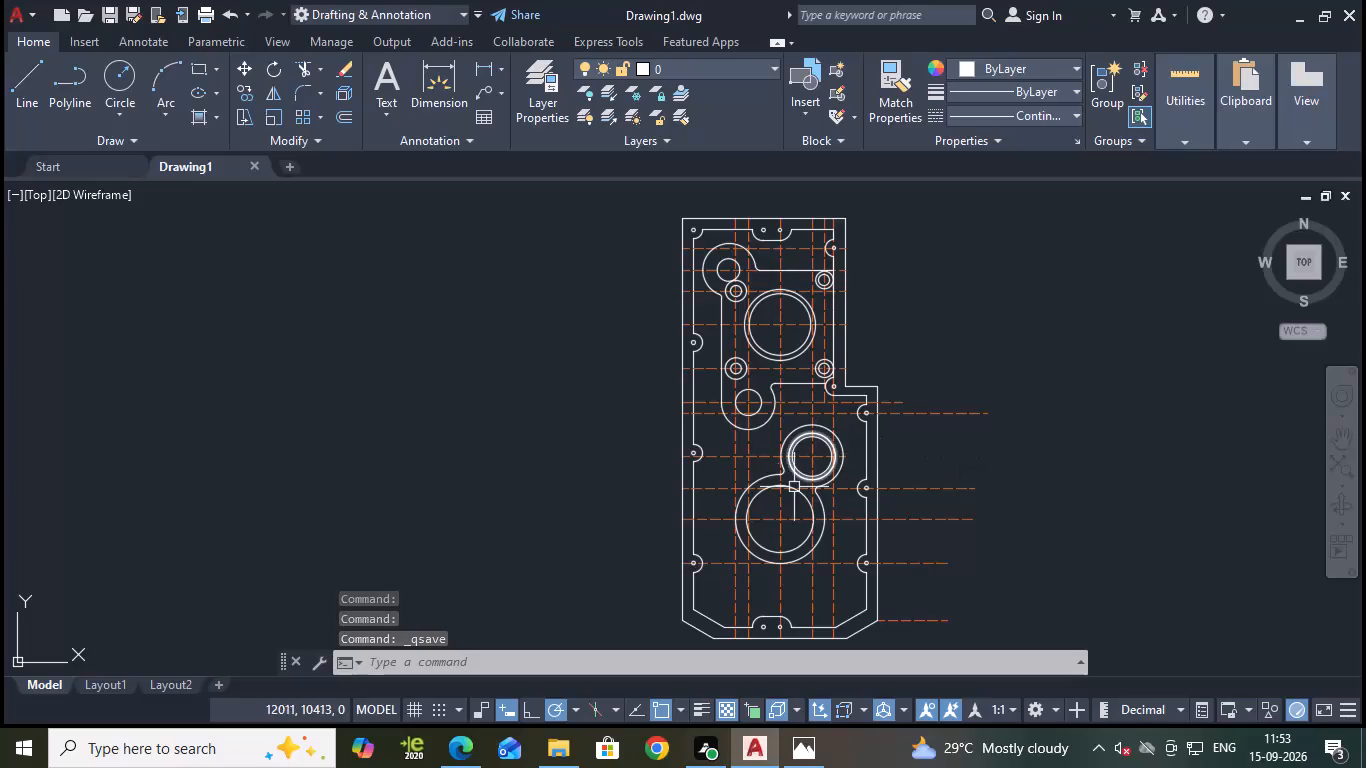
Measure the gap between the plate's outer and inner left edges with a linear dimension.
scroll(541, 488, up, 2)
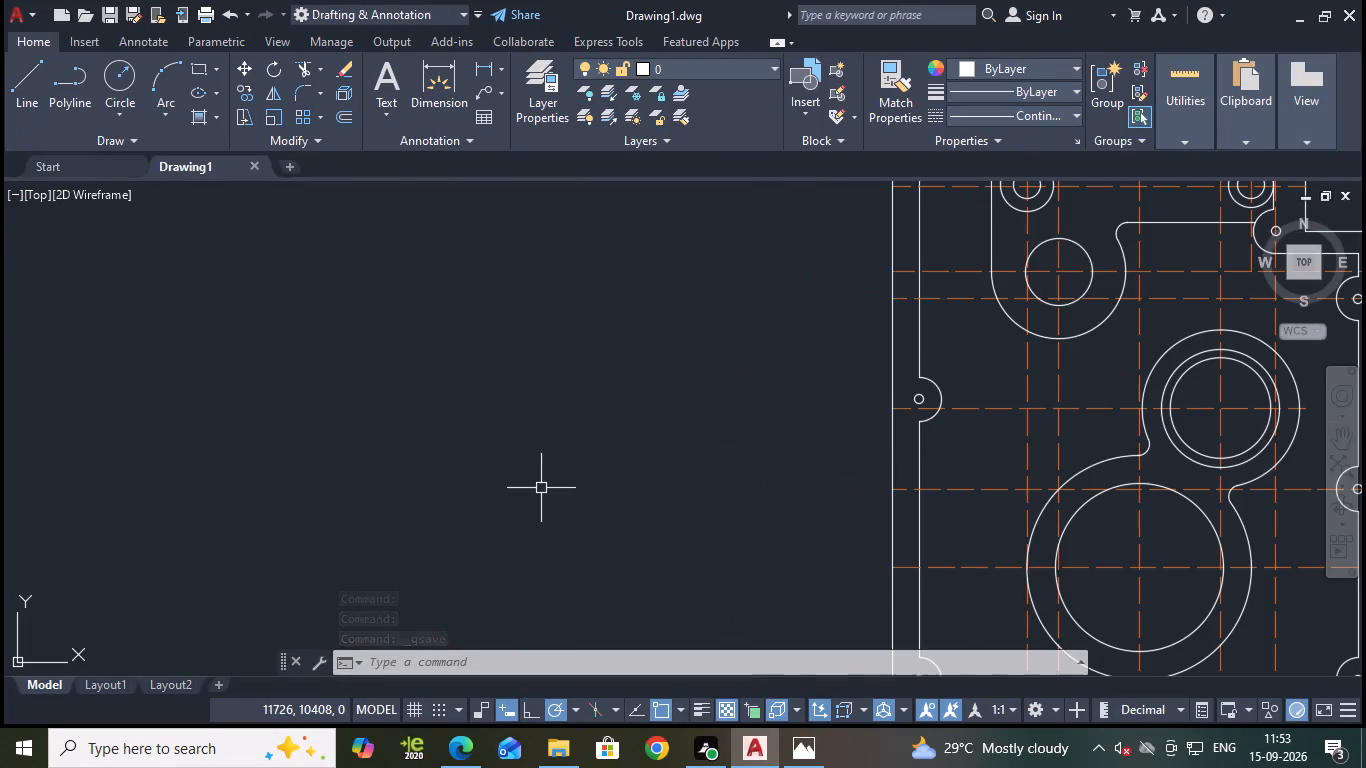
middle_drag(630, 466, 566, 449)
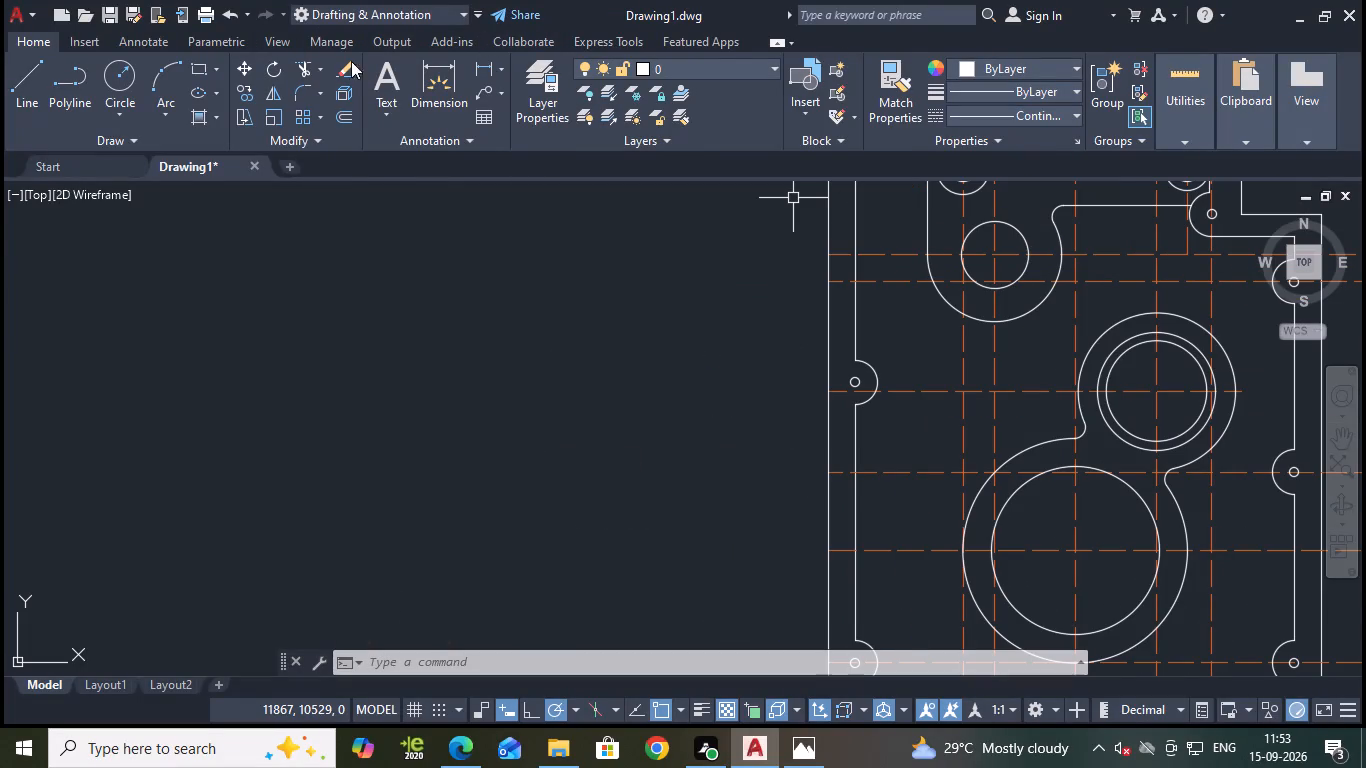
click(477, 59)
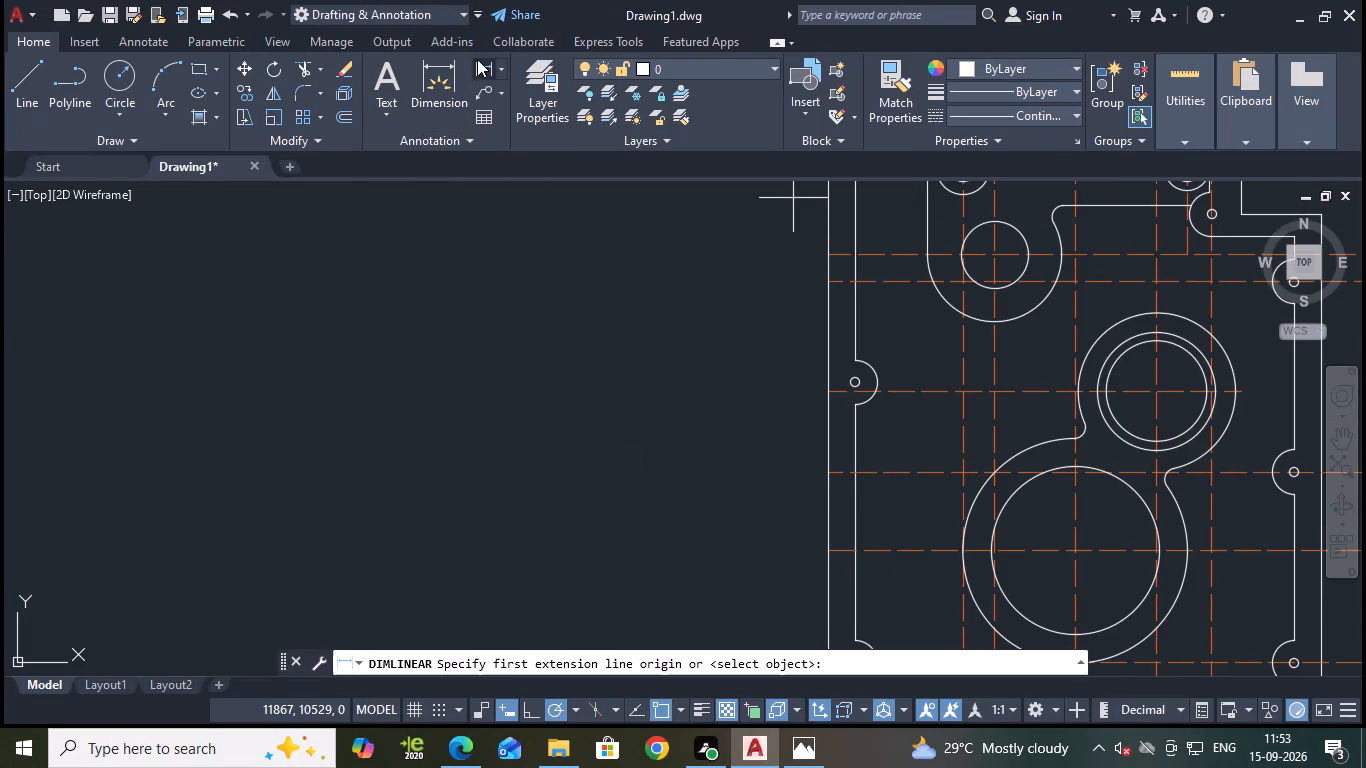
click(826, 528)
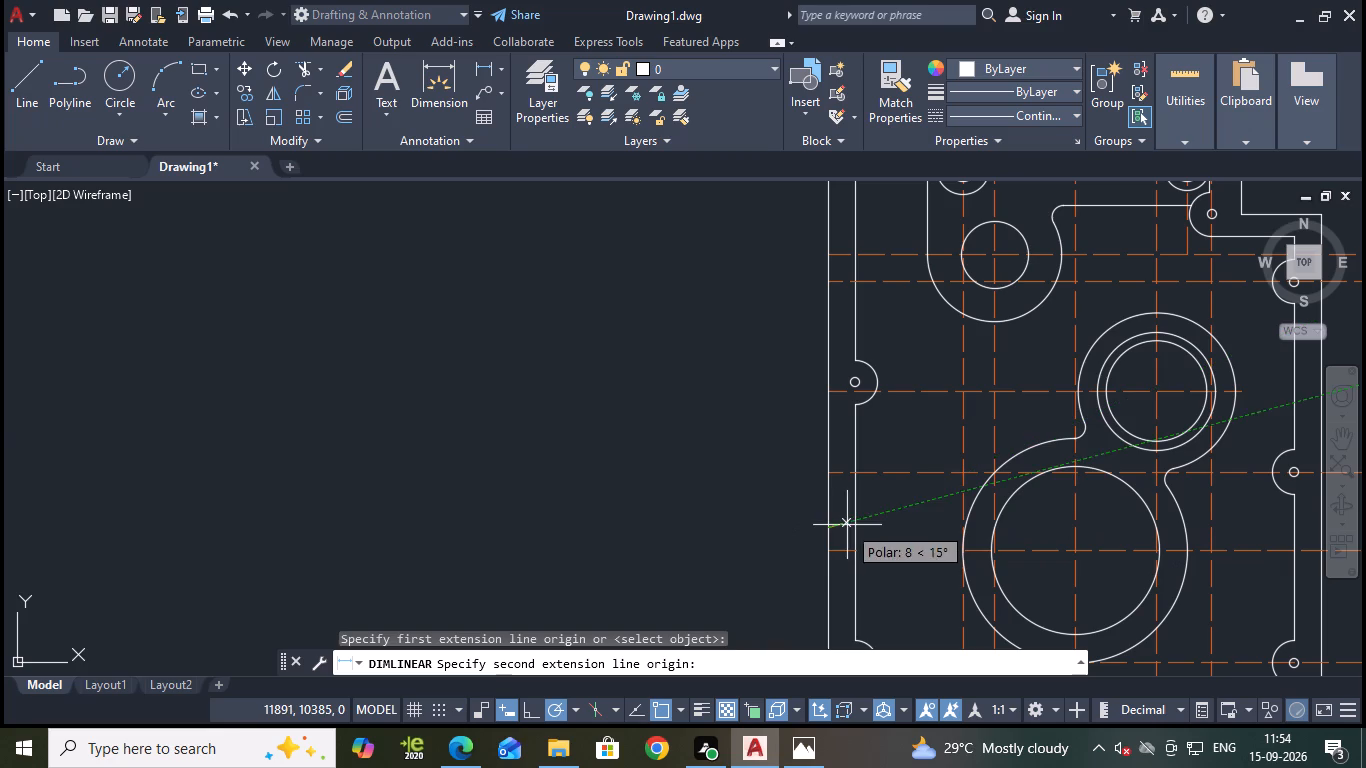
click(858, 528)
scroll(858, 522, up, 2)
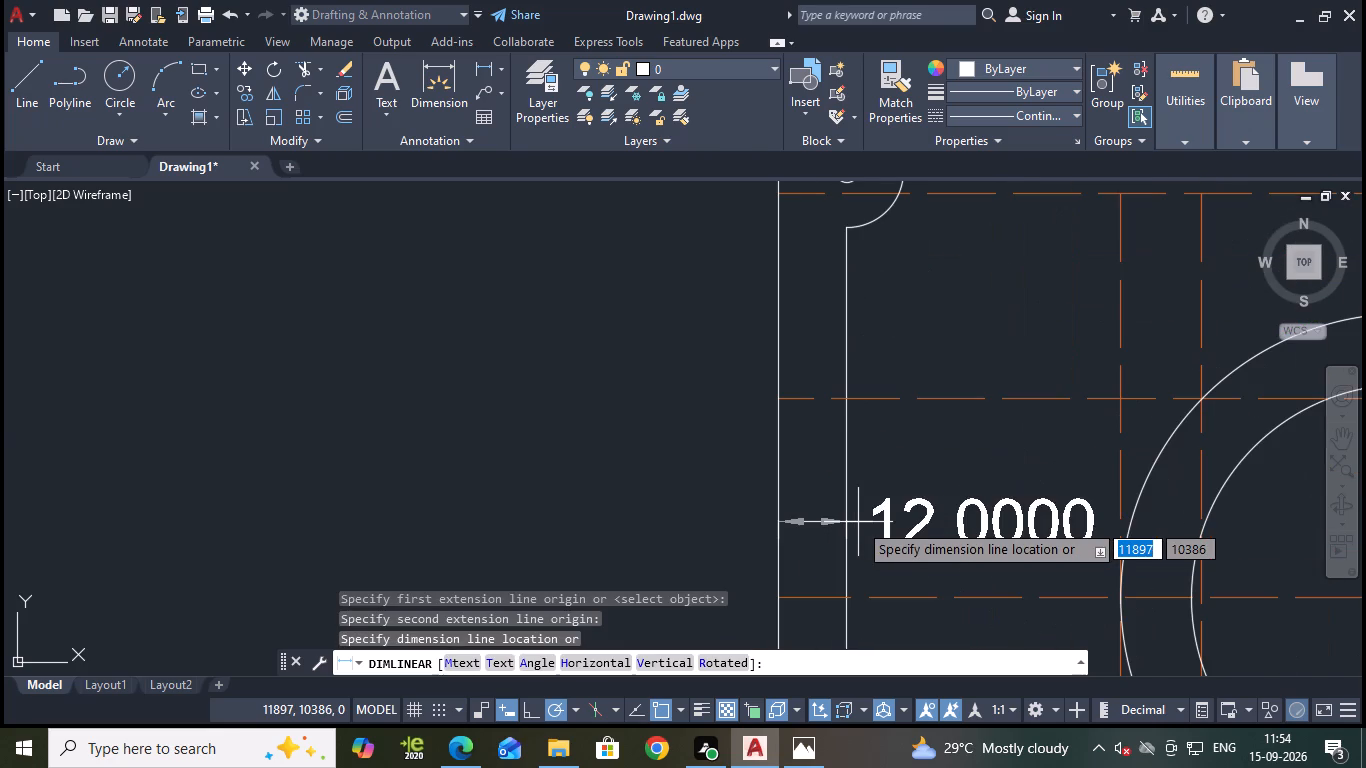
scroll(858, 517, down, 2)
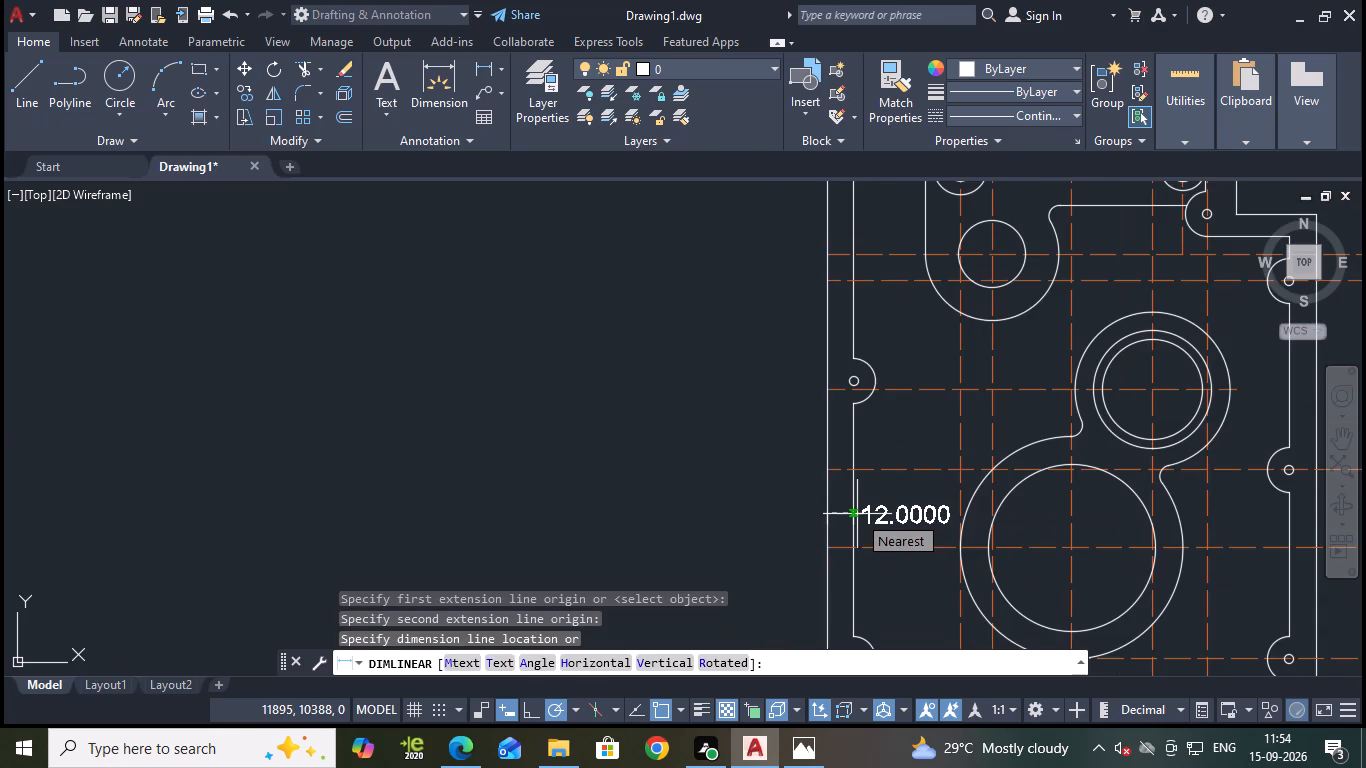
key(Escape)
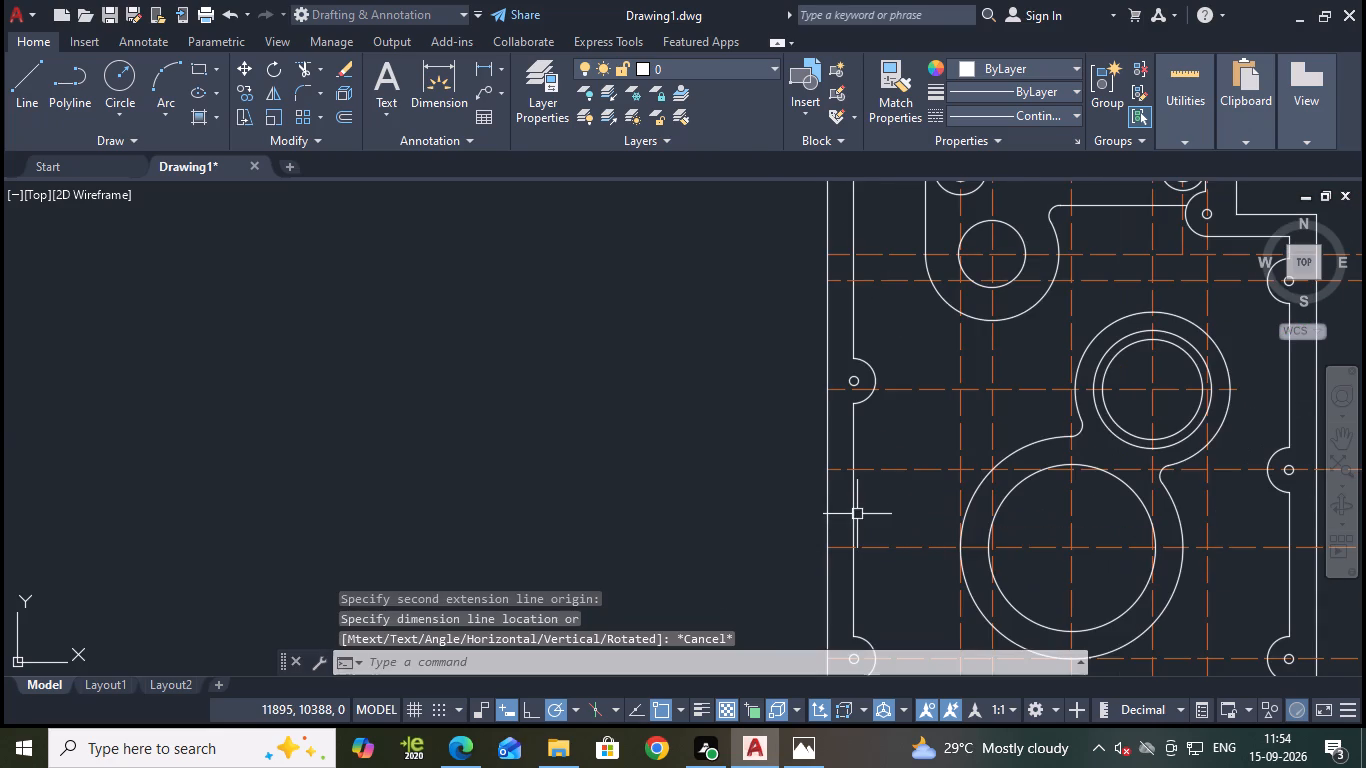
Offset the plate's outer left edge inward by 12.5.
scroll(795, 514, down, 2)
middle_drag(713, 508, 653, 432)
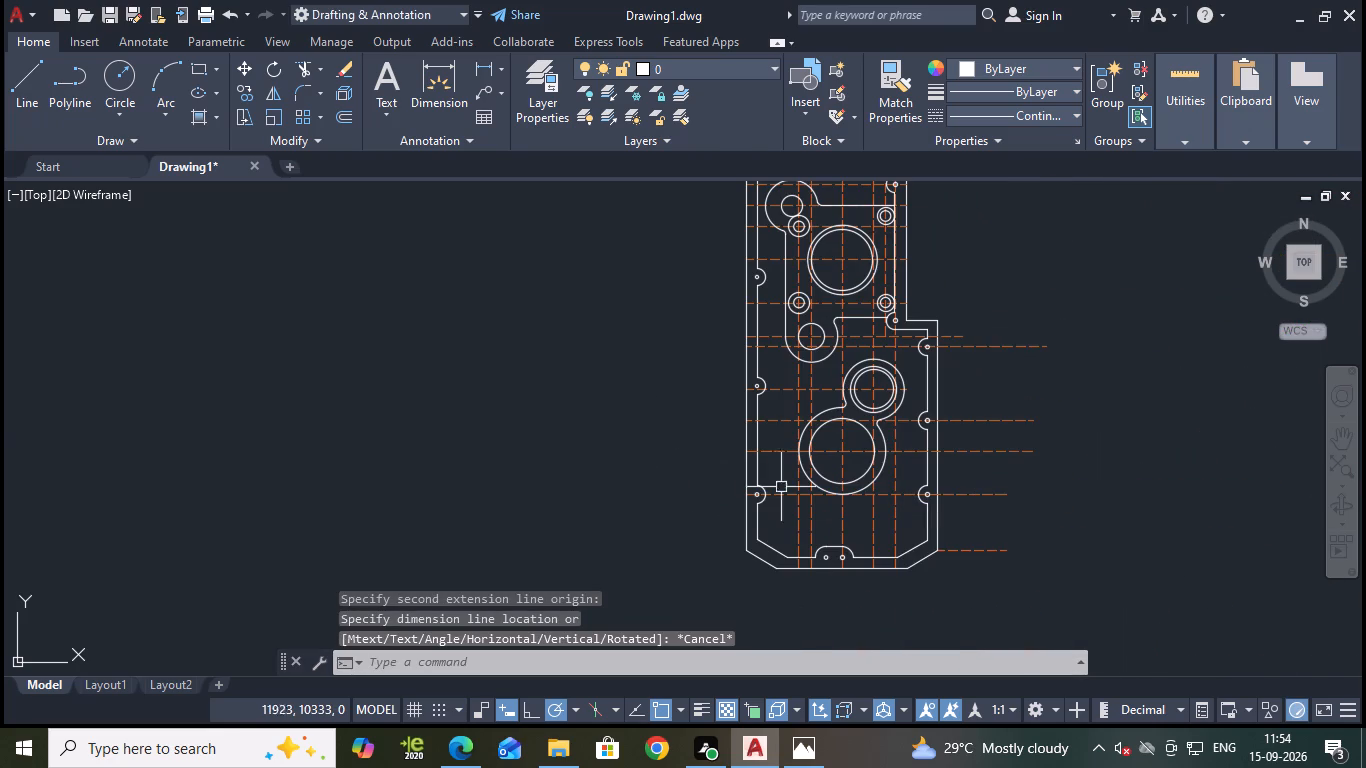
key(o)
key(Return)
key(Return)
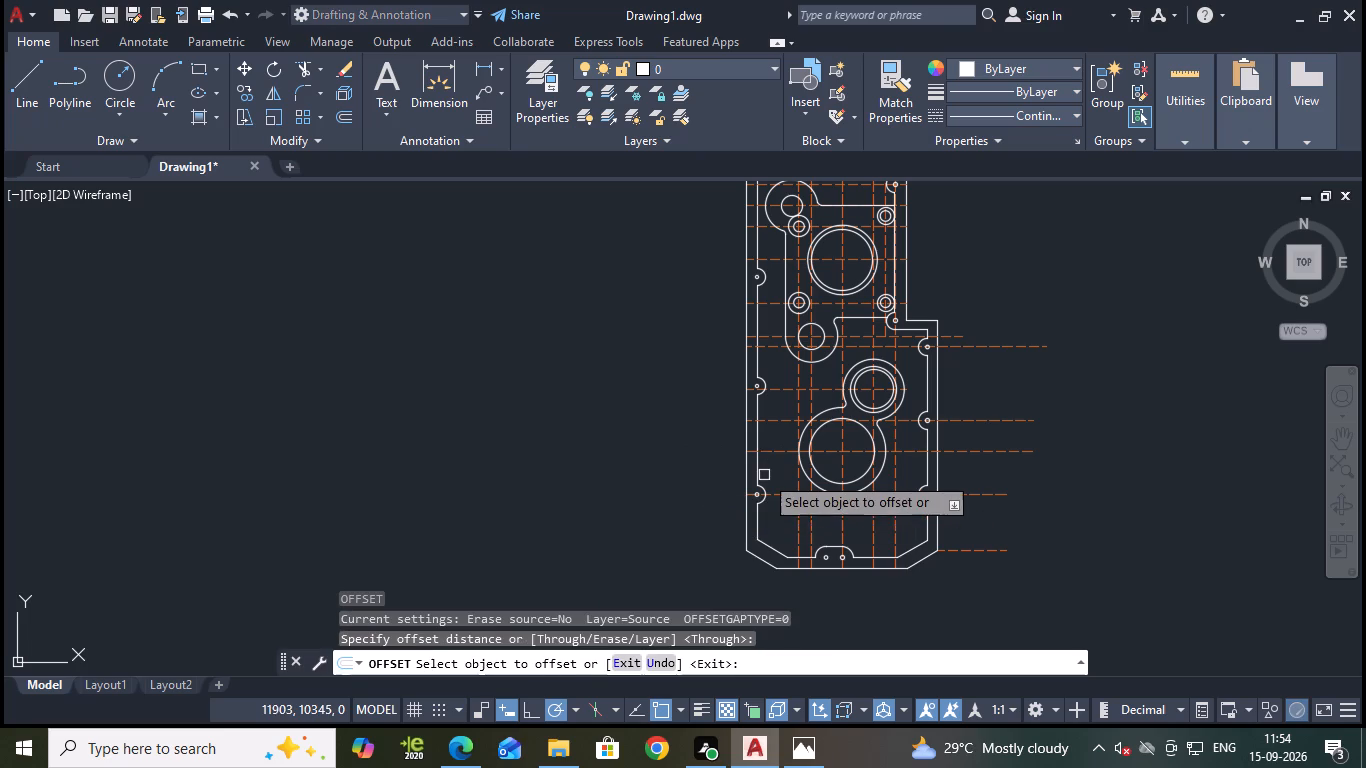
scroll(753, 477, up, 2)
click(728, 476)
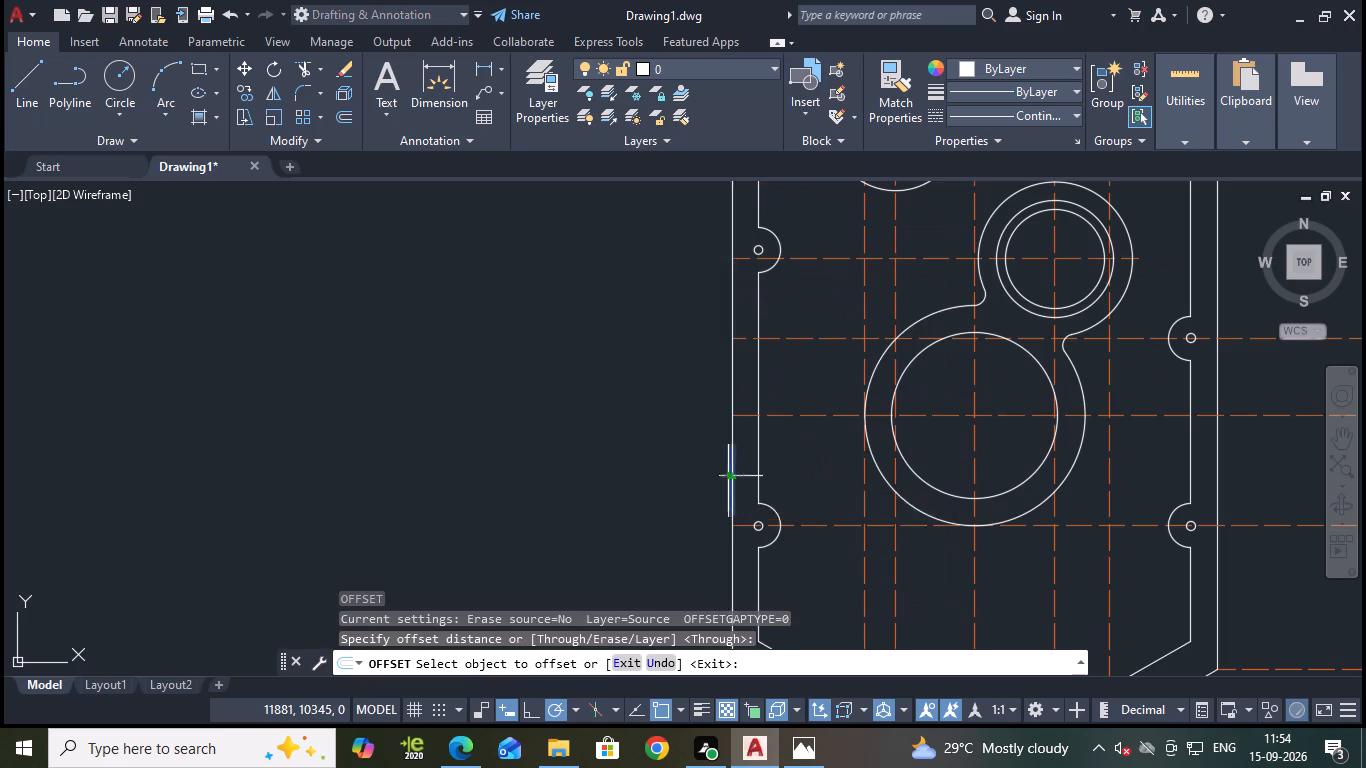
text(12.5)
key(Return)
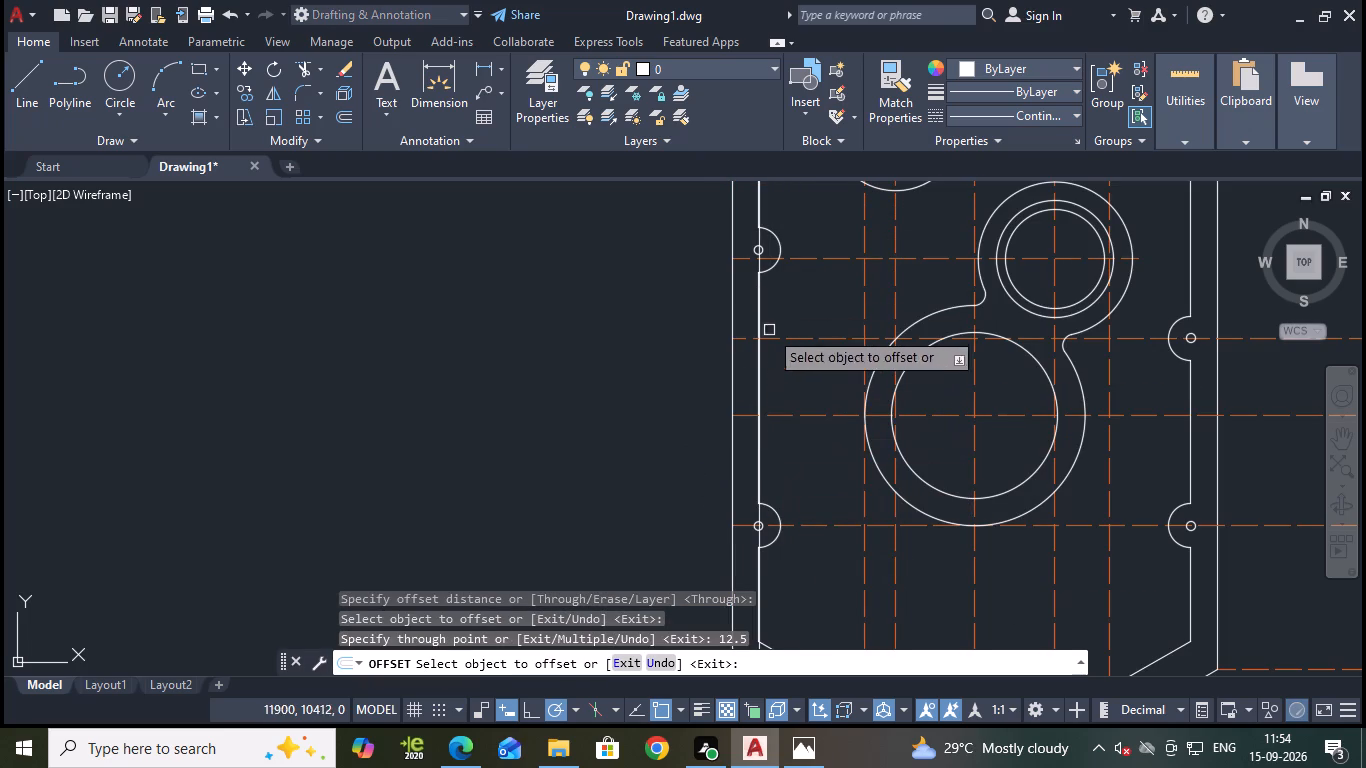
scroll(779, 422, up, 2)
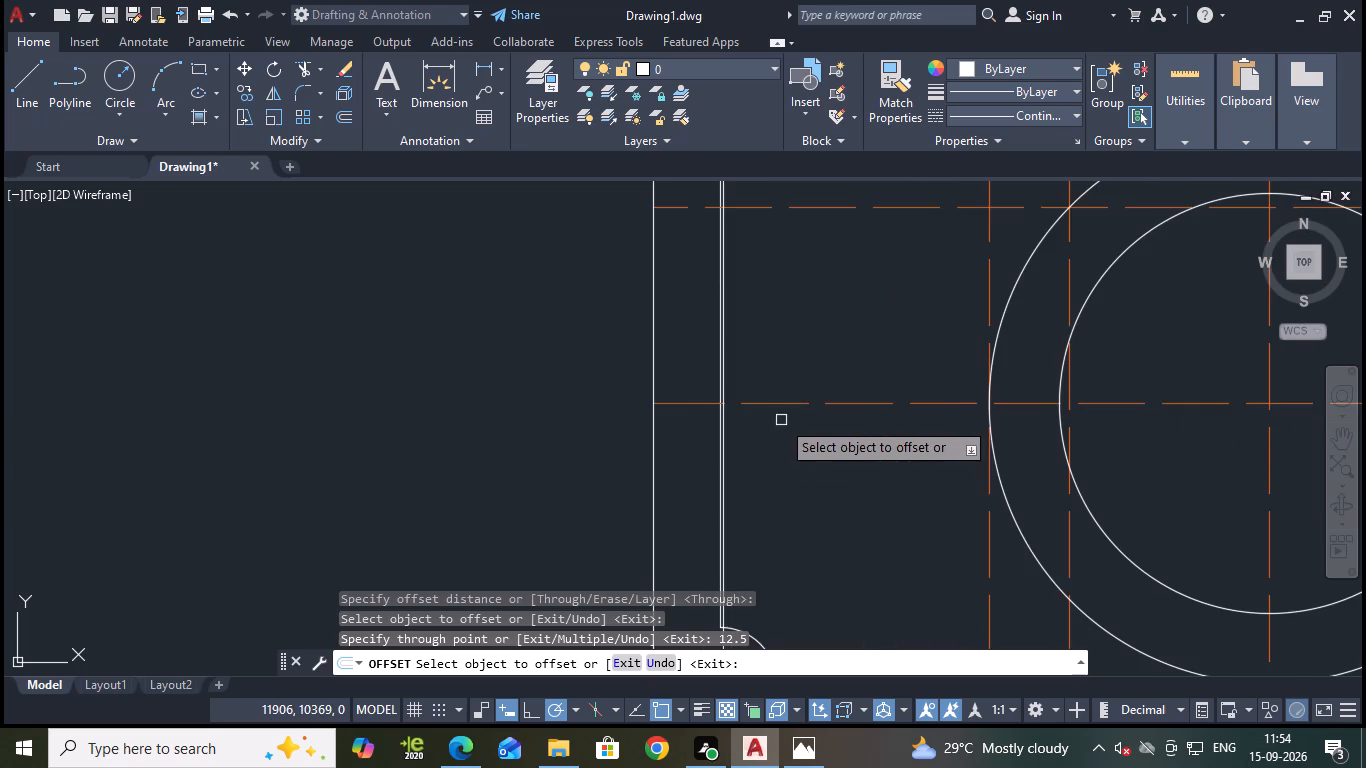
middle_drag(773, 478, 802, 271)
scroll(801, 378, up, 1)
middle_drag(794, 393, 846, 101)
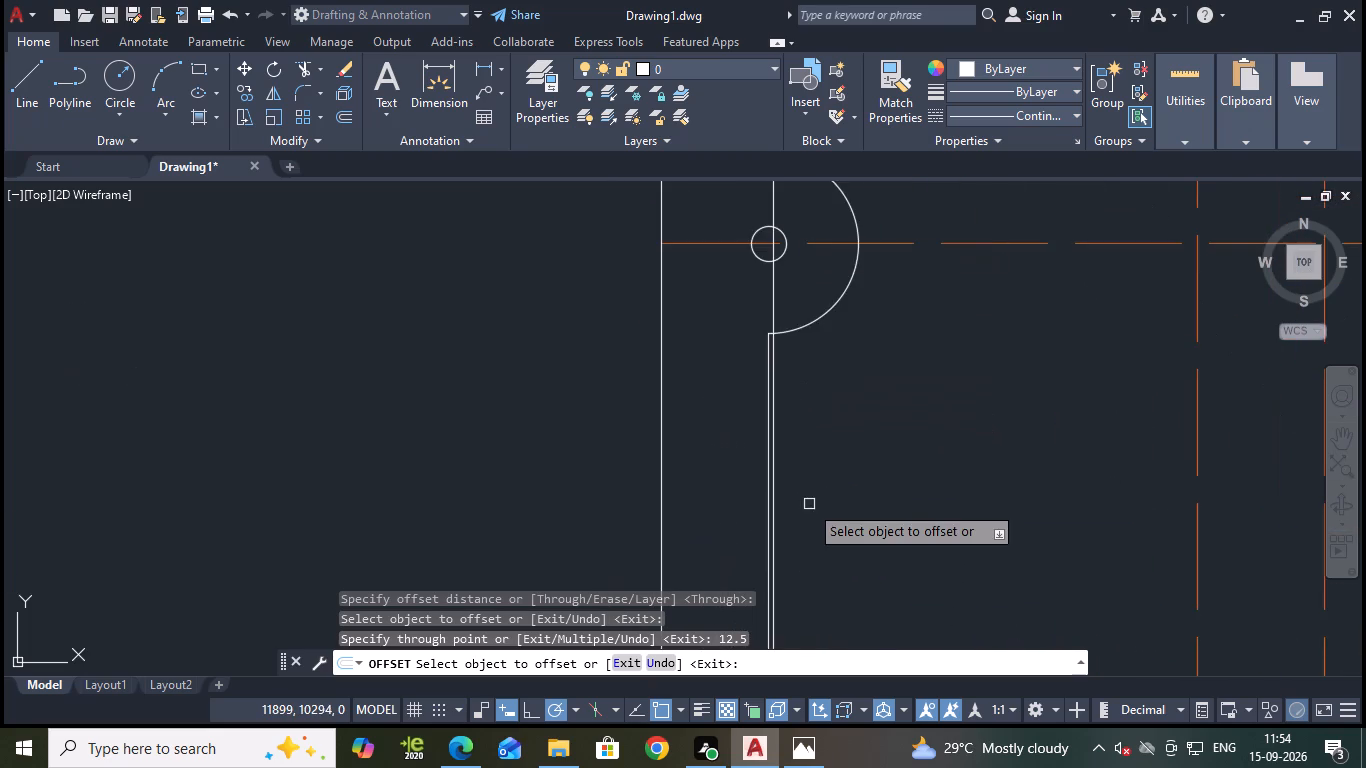
scroll(809, 521, down, 2)
middle_drag(852, 587, 815, 420)
scroll(745, 433, up, 1)
key(Escape)
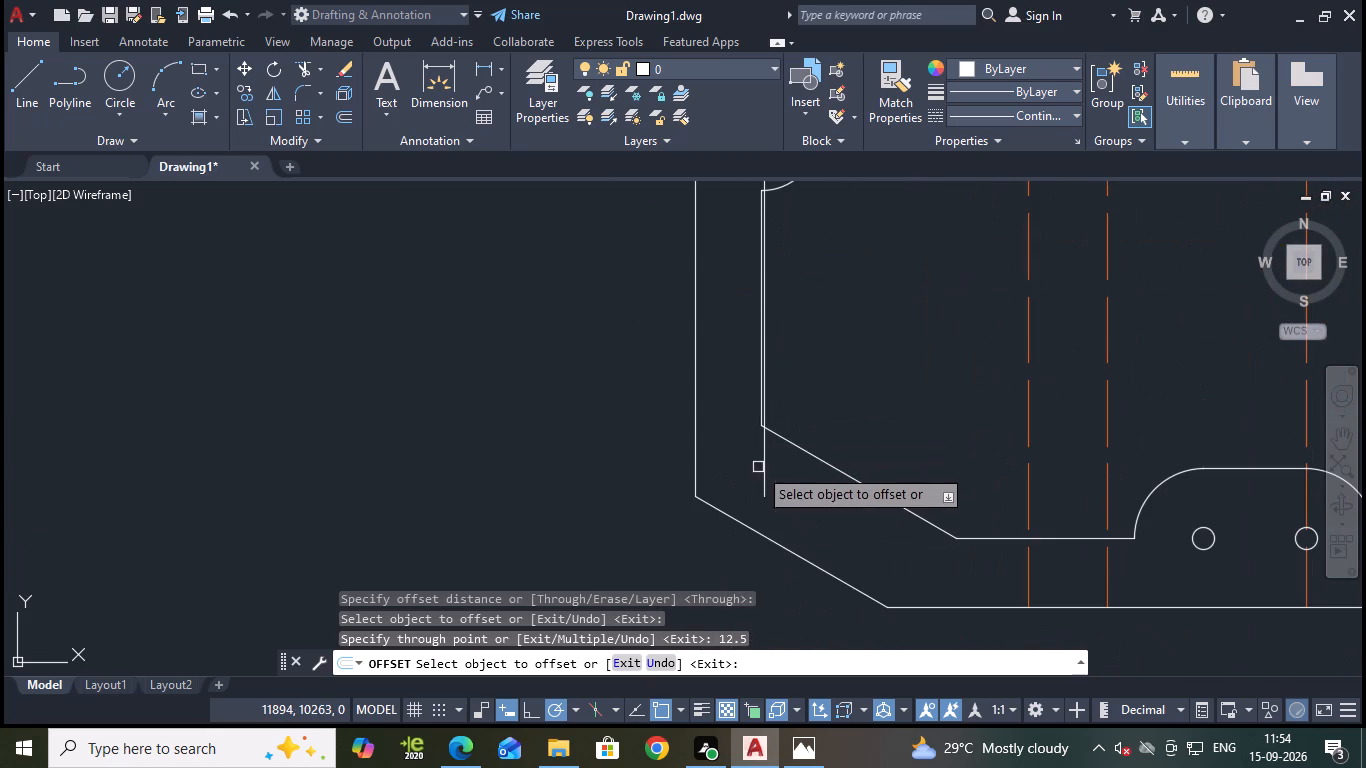
Trim the offset line and inner chamfer to meet at the bottom-left corner, and remove the old inner edge segment below the lowest notch.
text(tr)
key(Return)
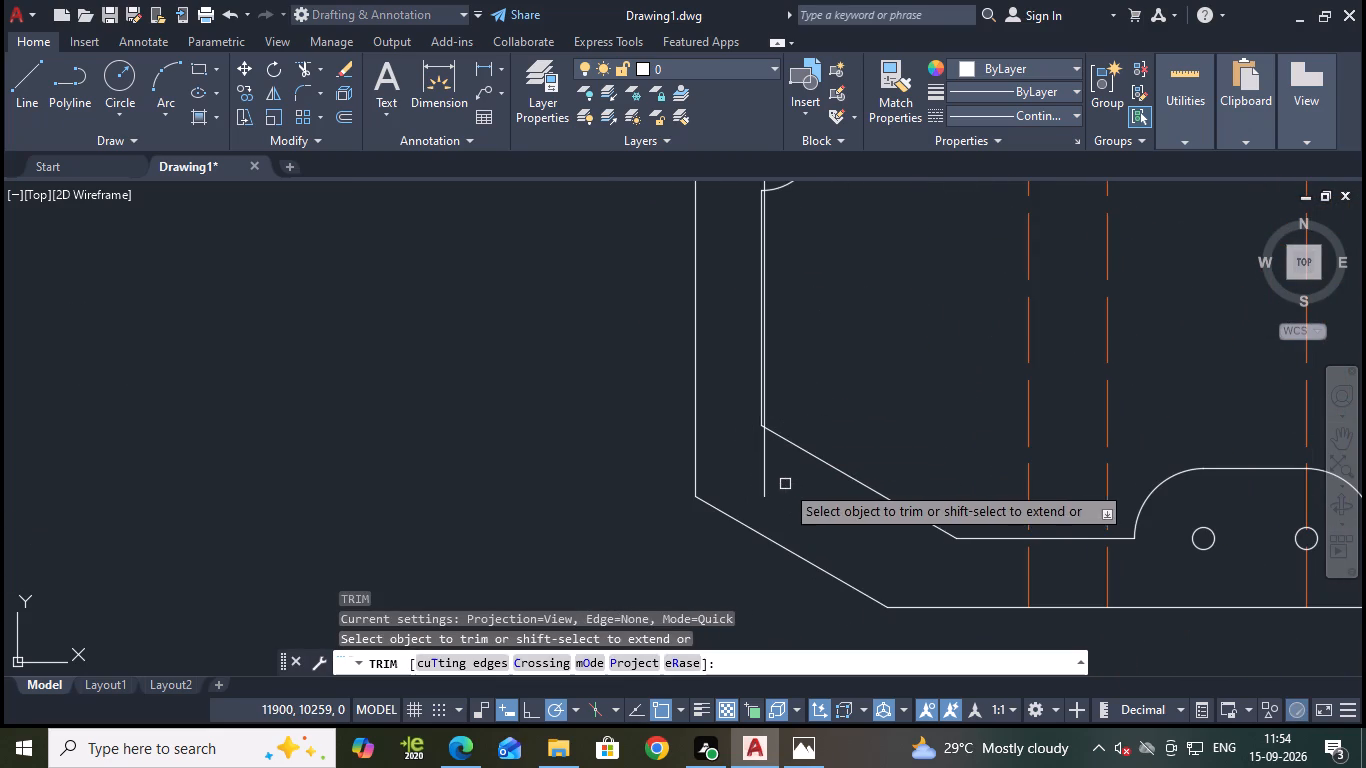
click(766, 458)
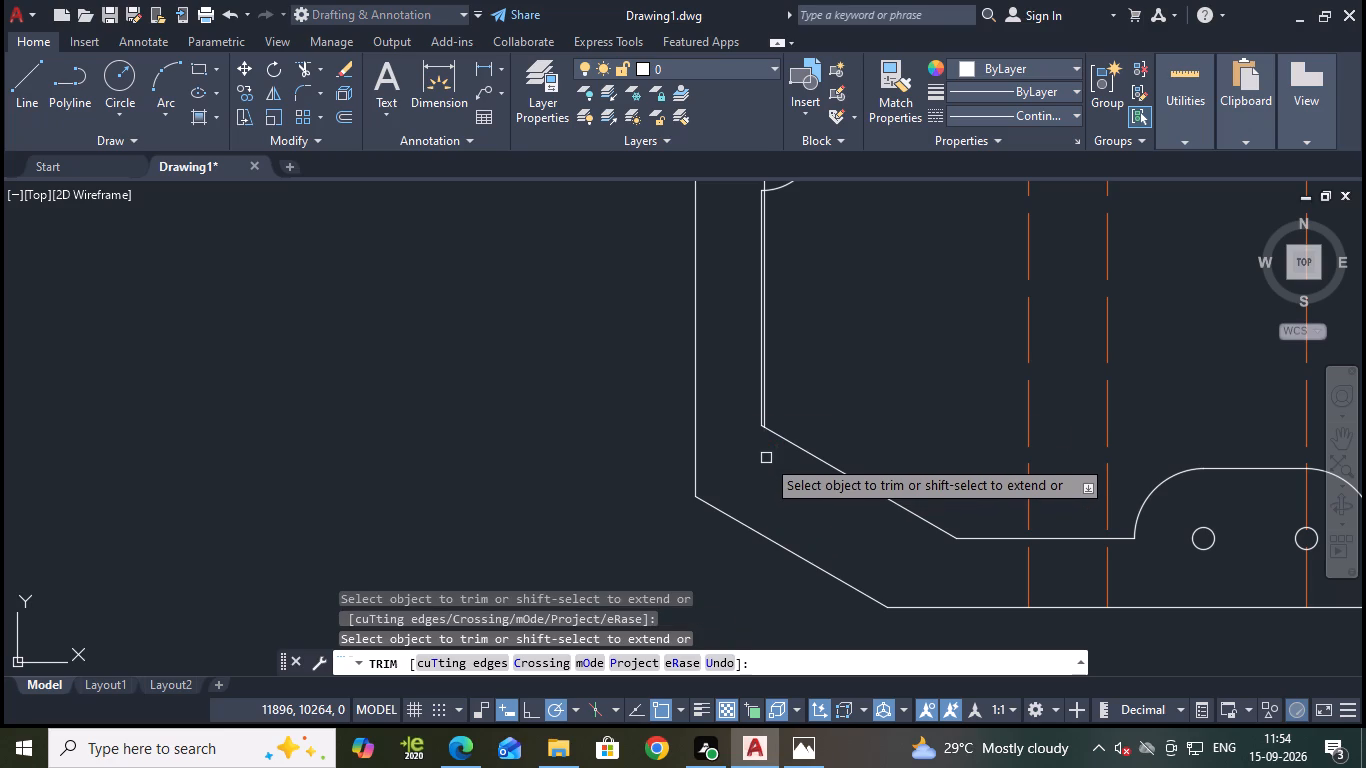
scroll(735, 406, up, 3)
click(835, 488)
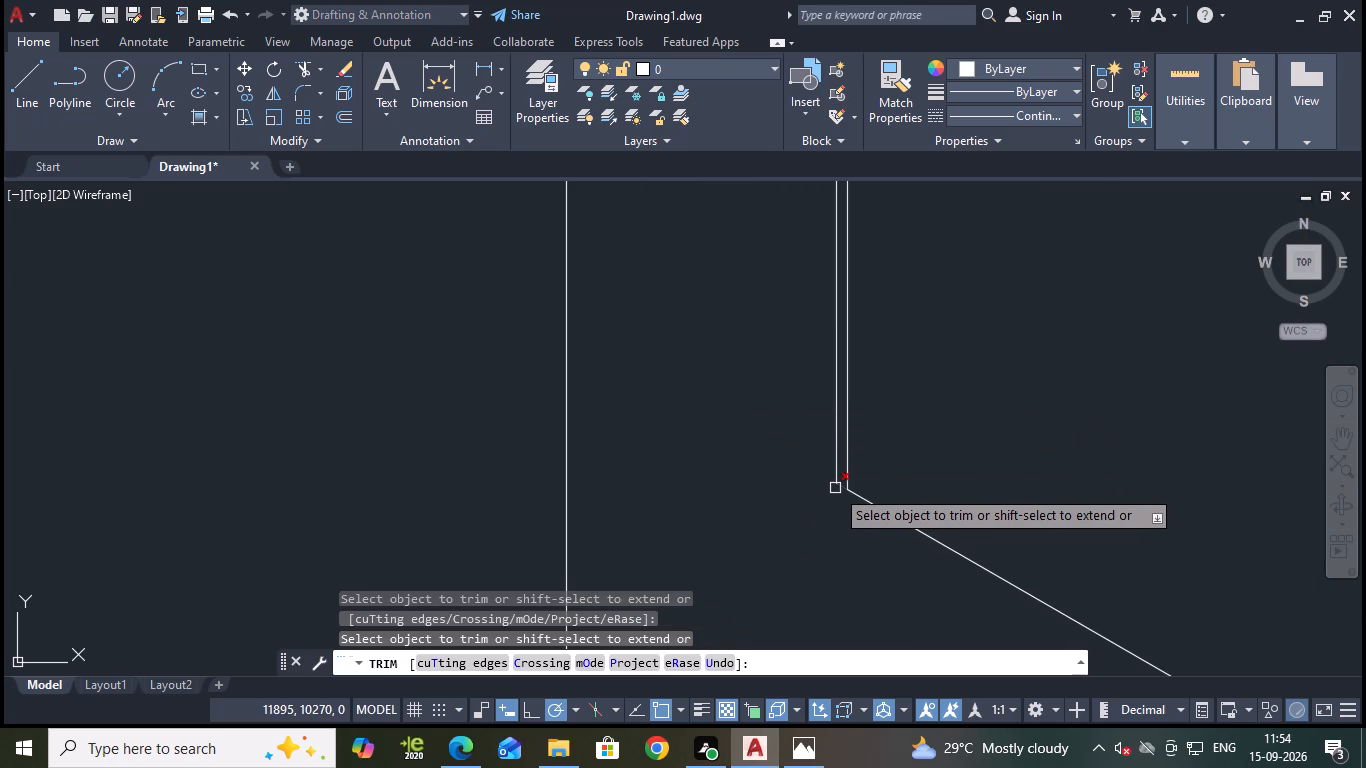
click(835, 485)
Trim the lowest left-edge notch's lower arc end to the offset line and cut that line away across the notch and its small circle.
scroll(823, 457, down, 3)
middle_drag(897, 343, 896, 523)
scroll(897, 521, down, 1)
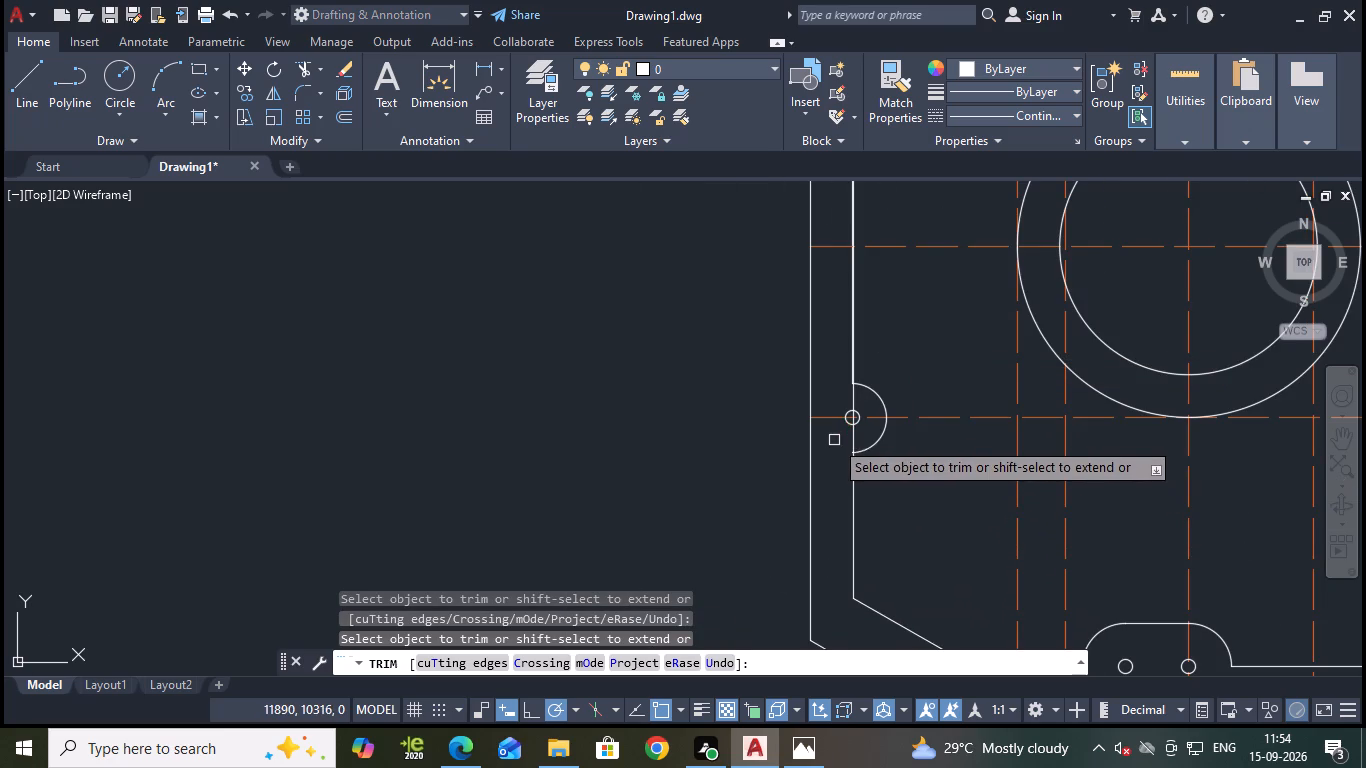
scroll(834, 442, up, 4)
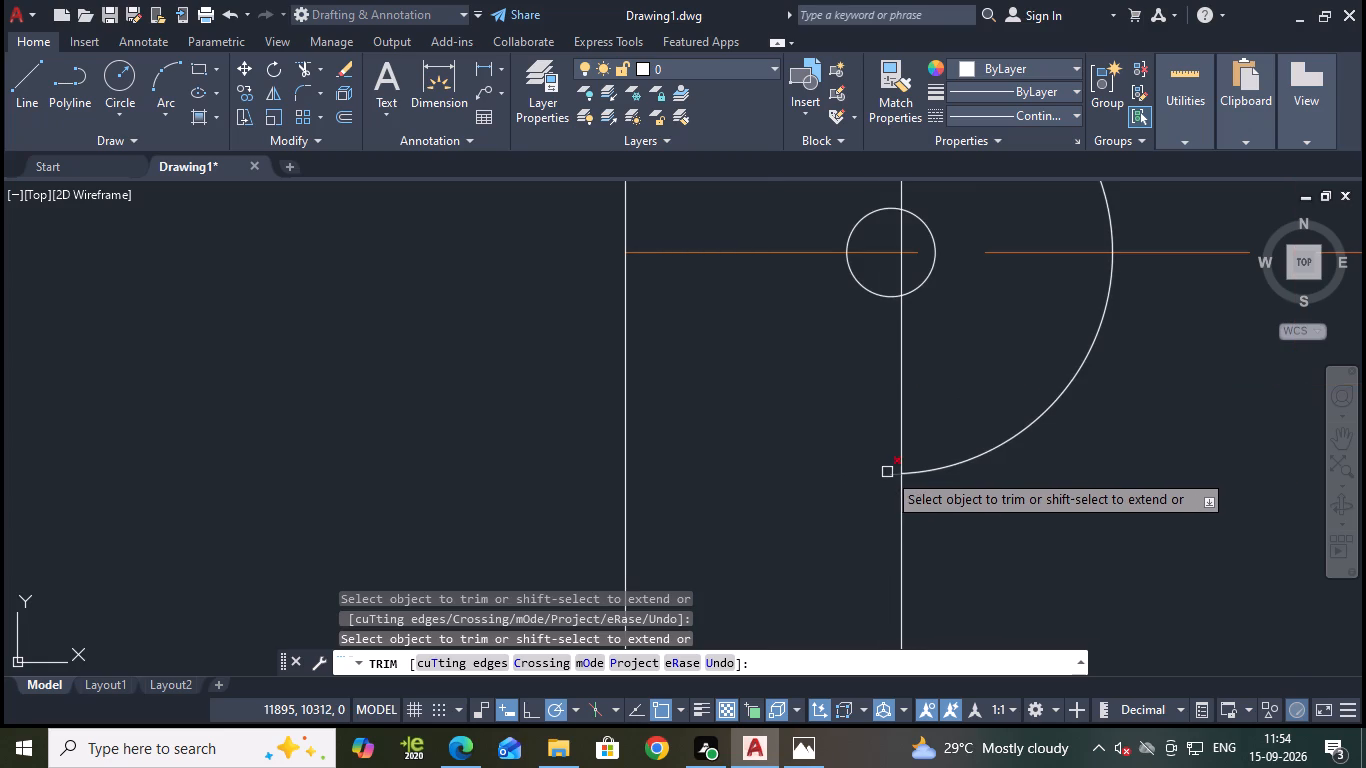
click(887, 472)
click(898, 454)
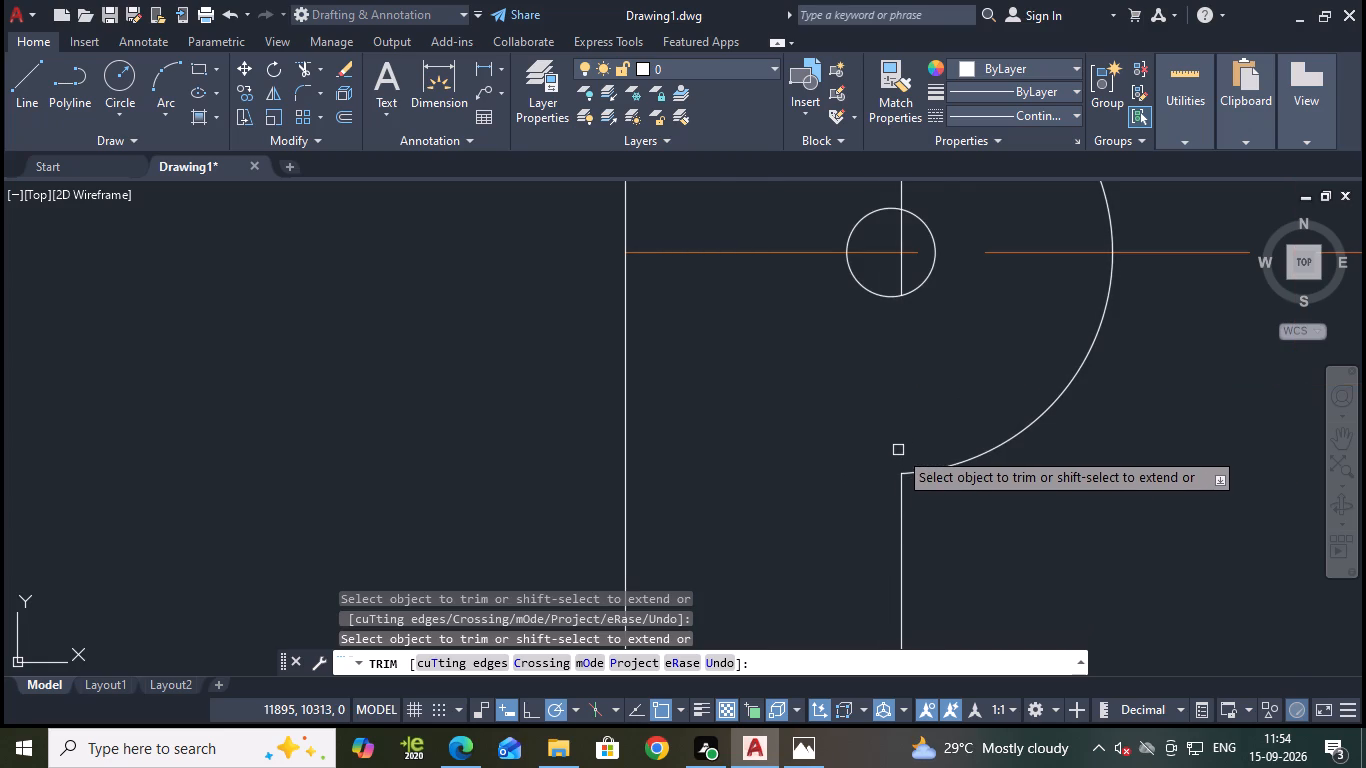
scroll(871, 421, down, 1)
middle_drag(868, 424, 829, 589)
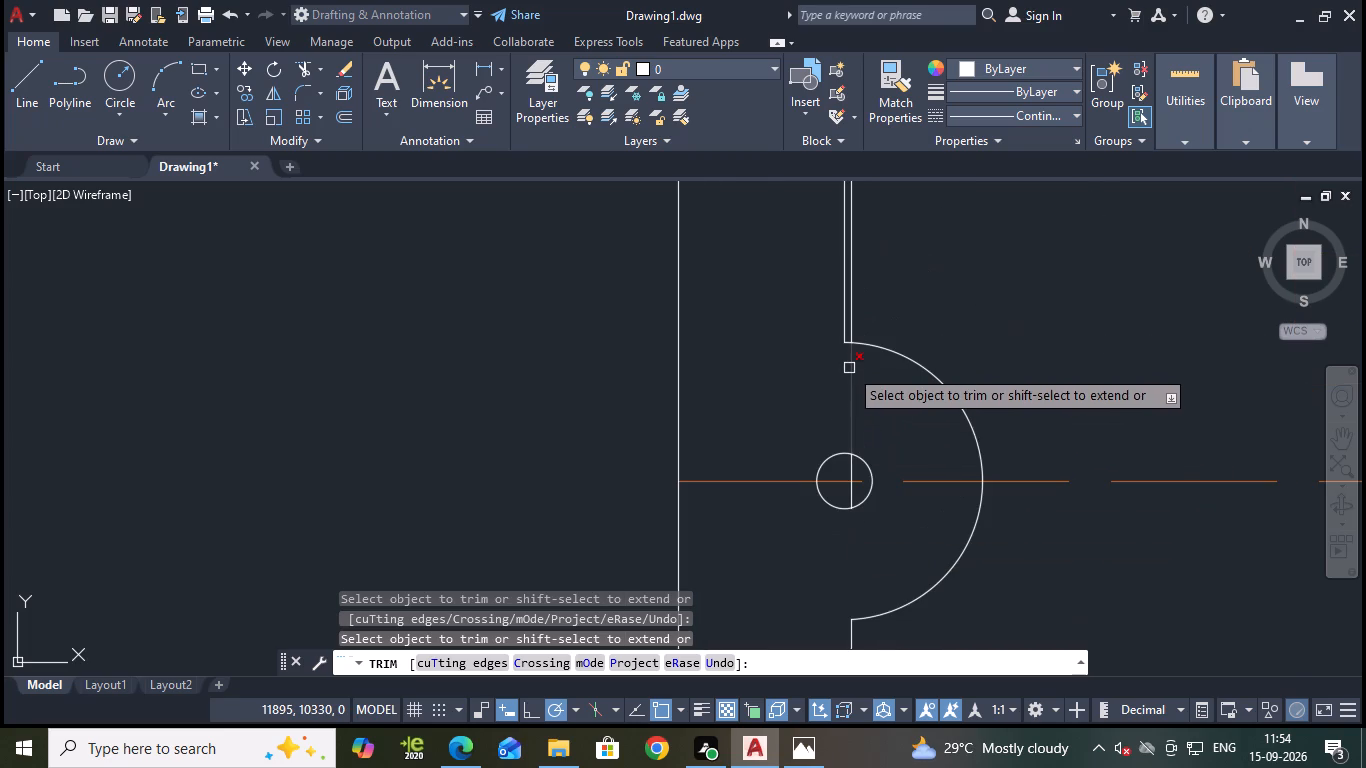
click(849, 368)
click(851, 498)
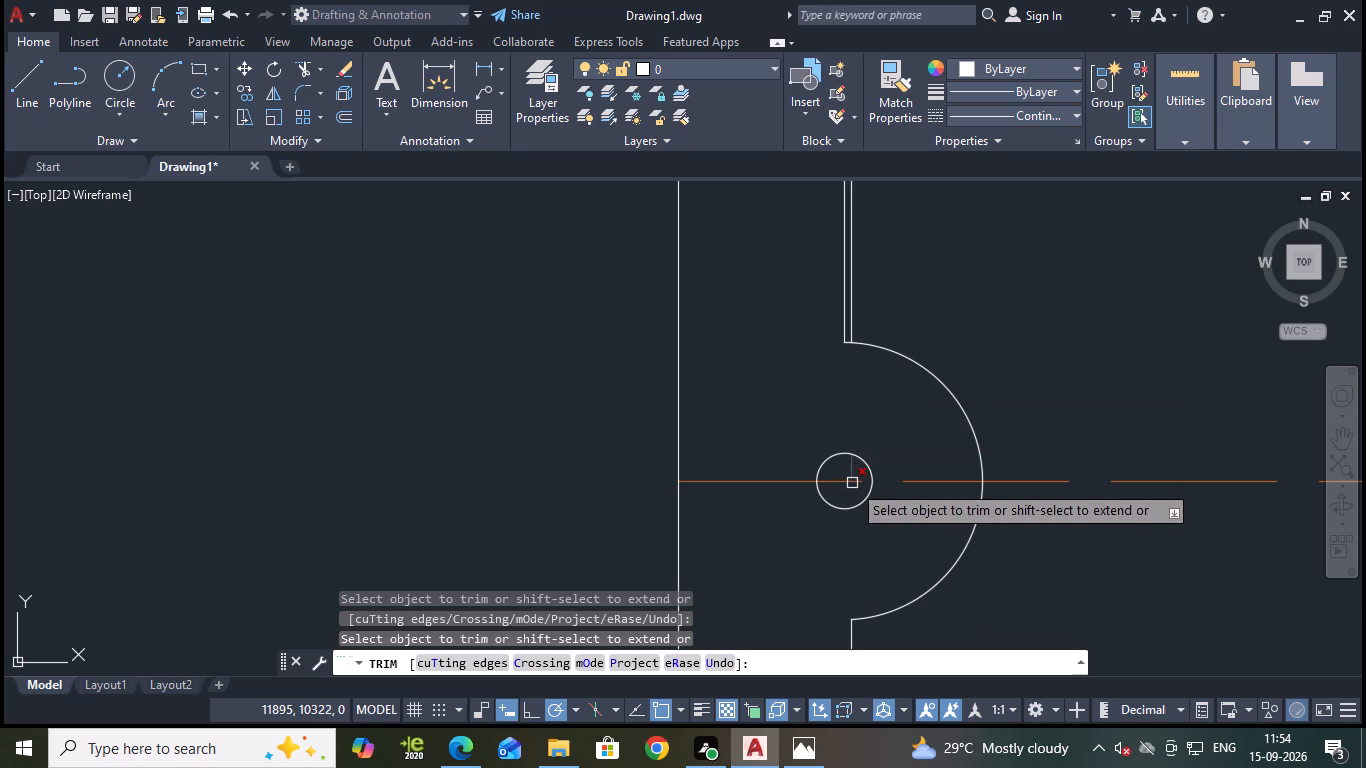
click(850, 464)
Trim the lowest notch's upper arc end to the offset line and remove the old inner edge segment above it.
middle_drag(850, 395, 848, 507)
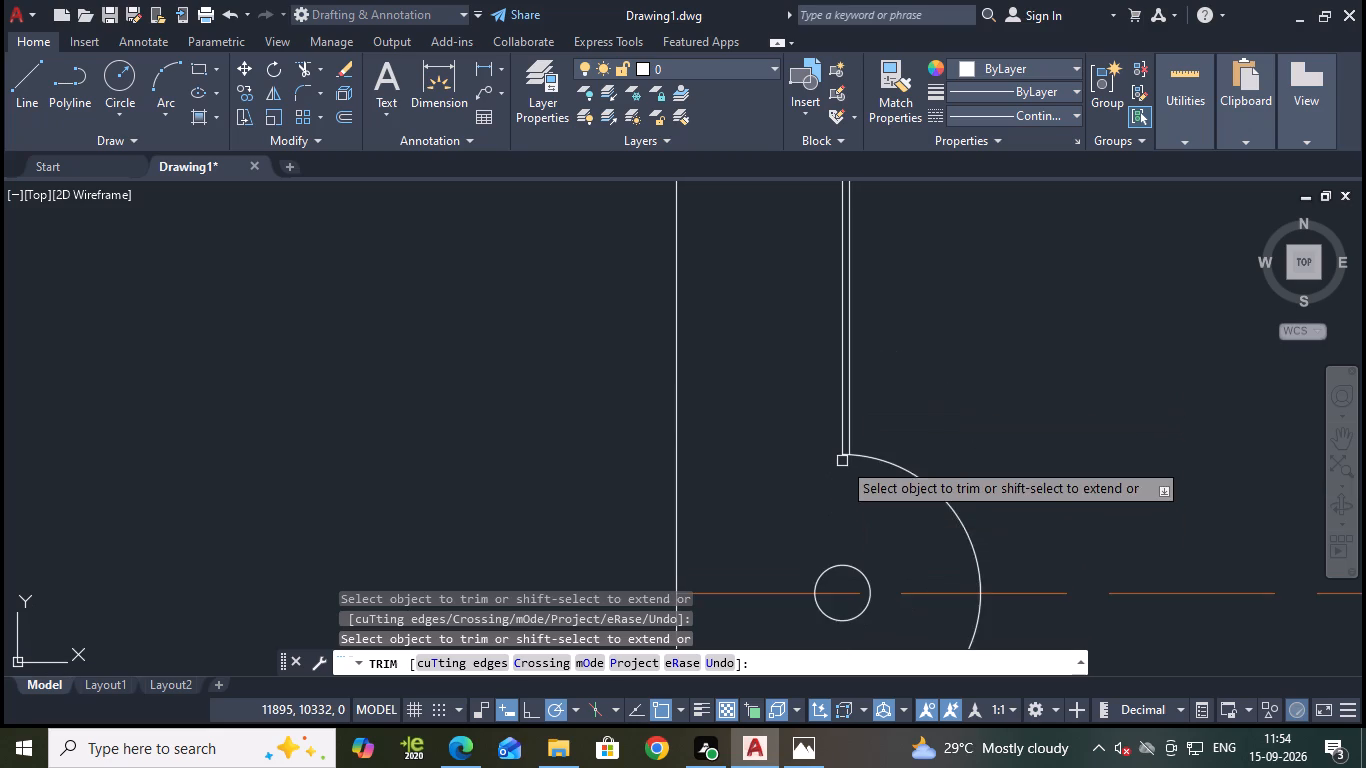
scroll(841, 458, up, 1)
click(841, 458)
click(845, 433)
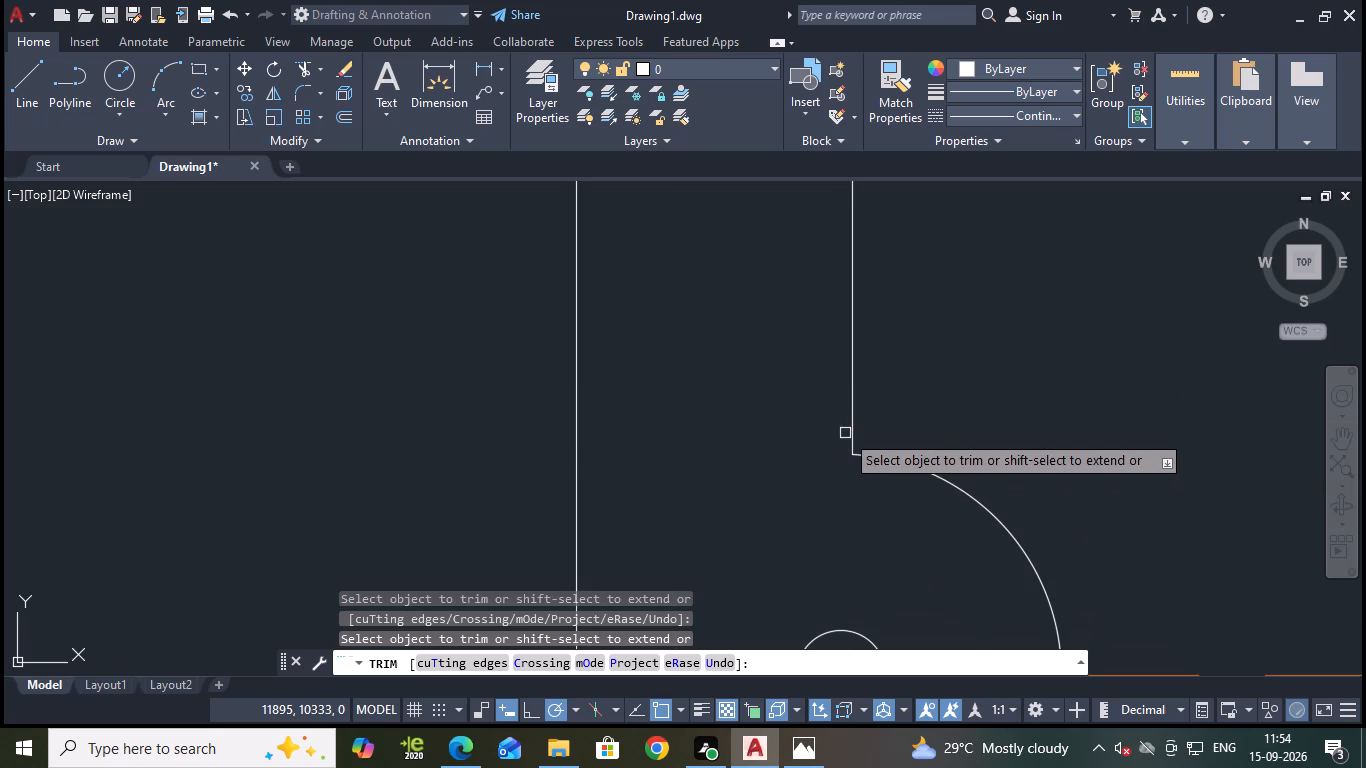
Trim the middle left-edge notch's lower arc end to the offset line and cut that line away across the notch and its small circle.
scroll(839, 431, down, 4)
middle_drag(904, 382, 901, 671)
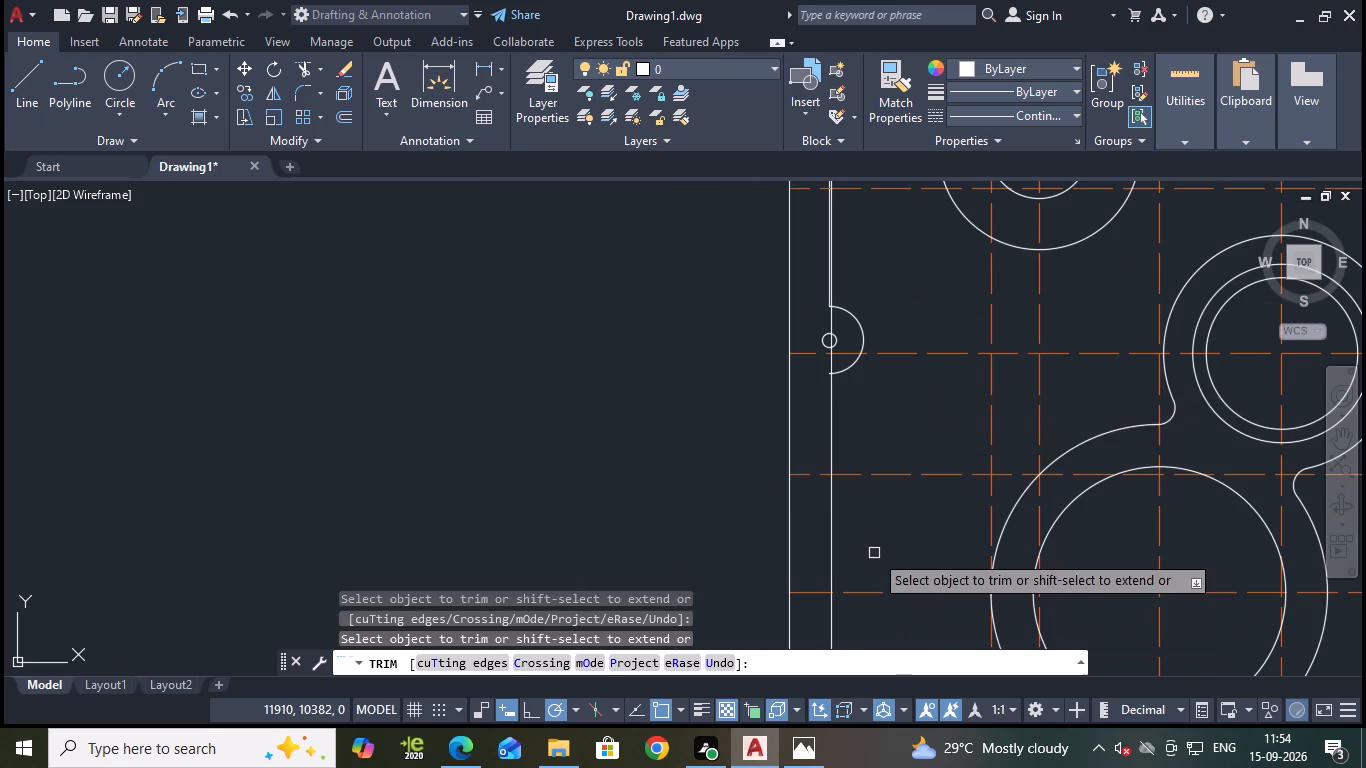
middle_drag(877, 450, 901, 556)
scroll(859, 497, up, 3)
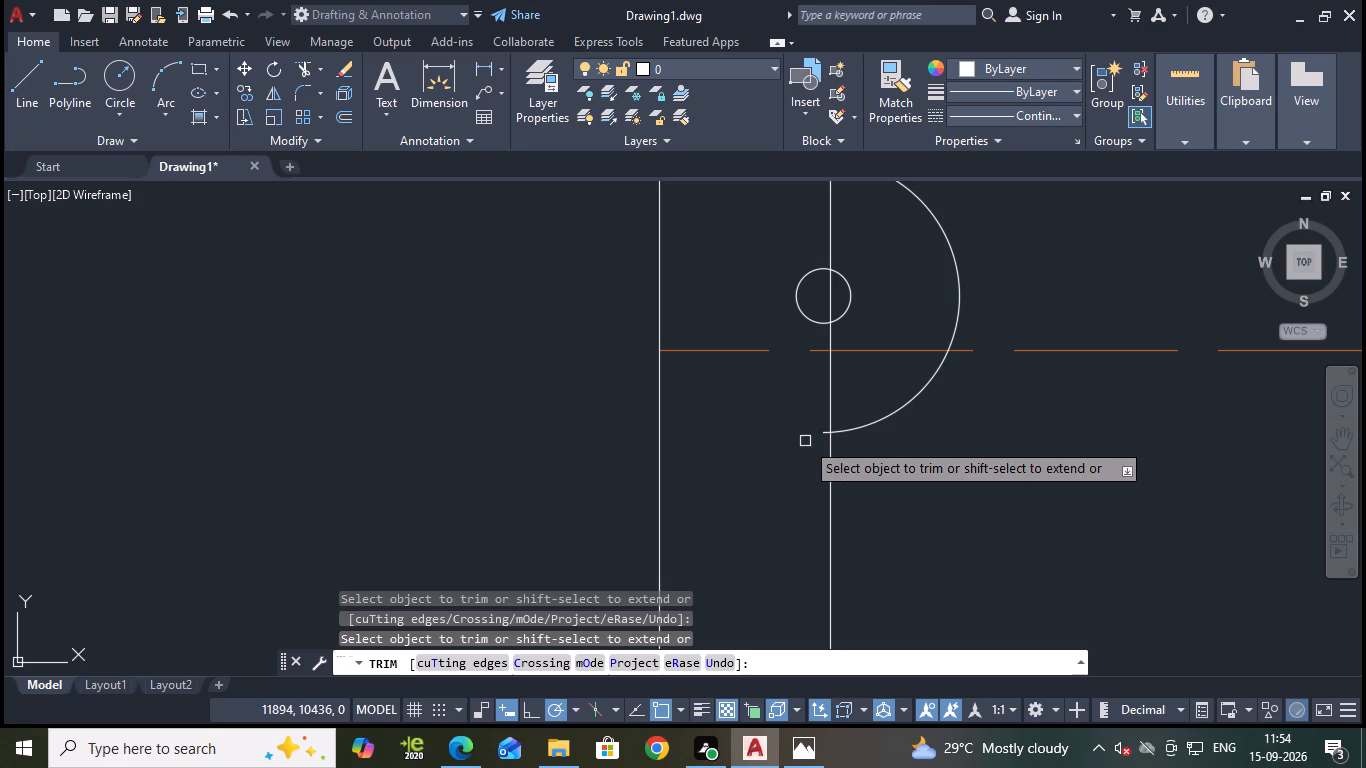
click(819, 435)
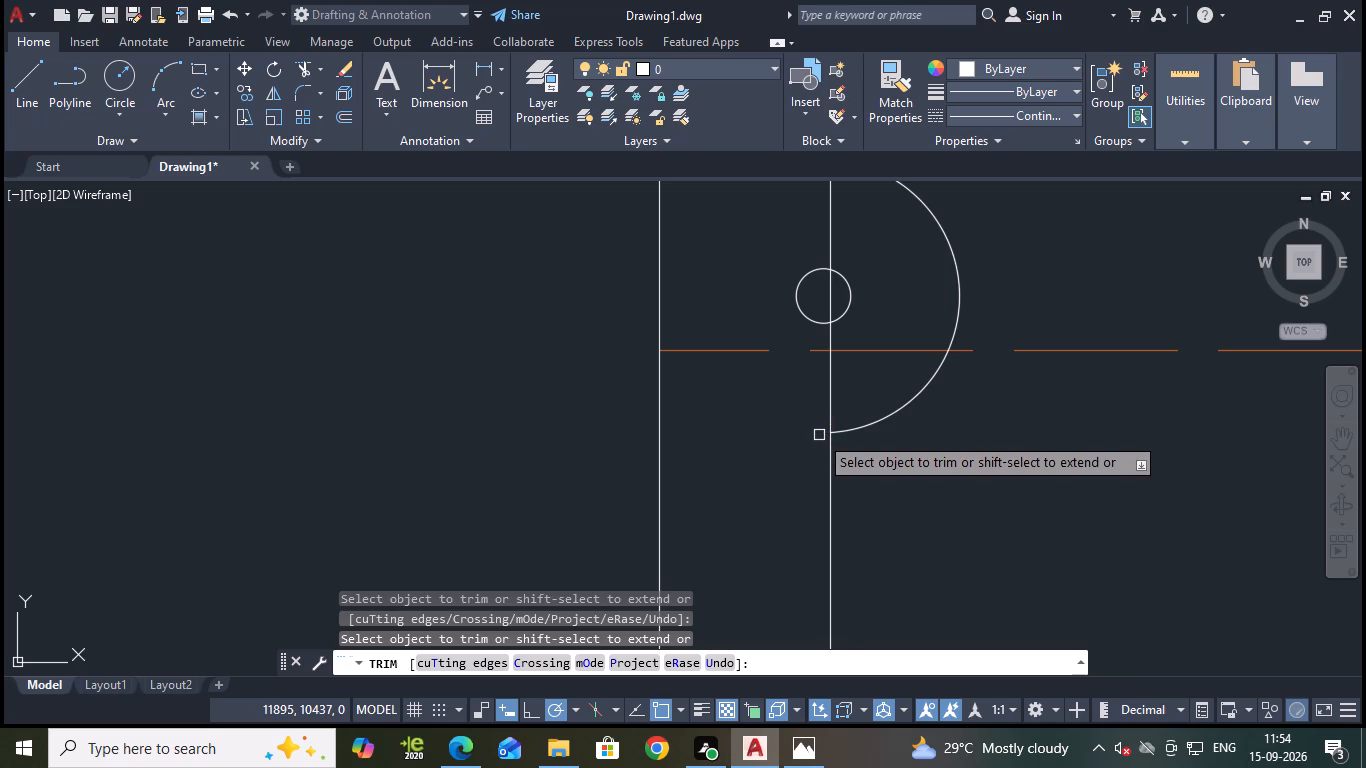
click(825, 413)
middle_drag(826, 423, 815, 571)
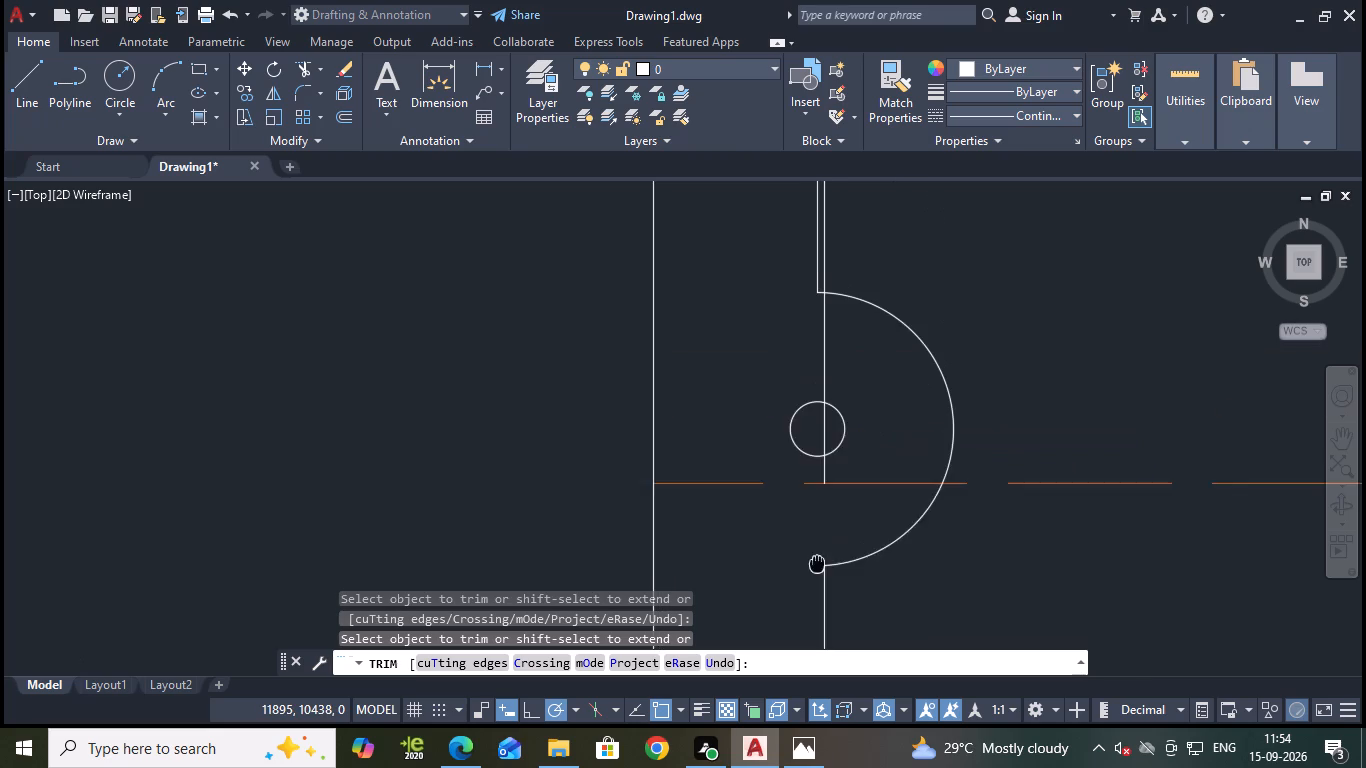
middle_drag(815, 571, 814, 574)
click(815, 487)
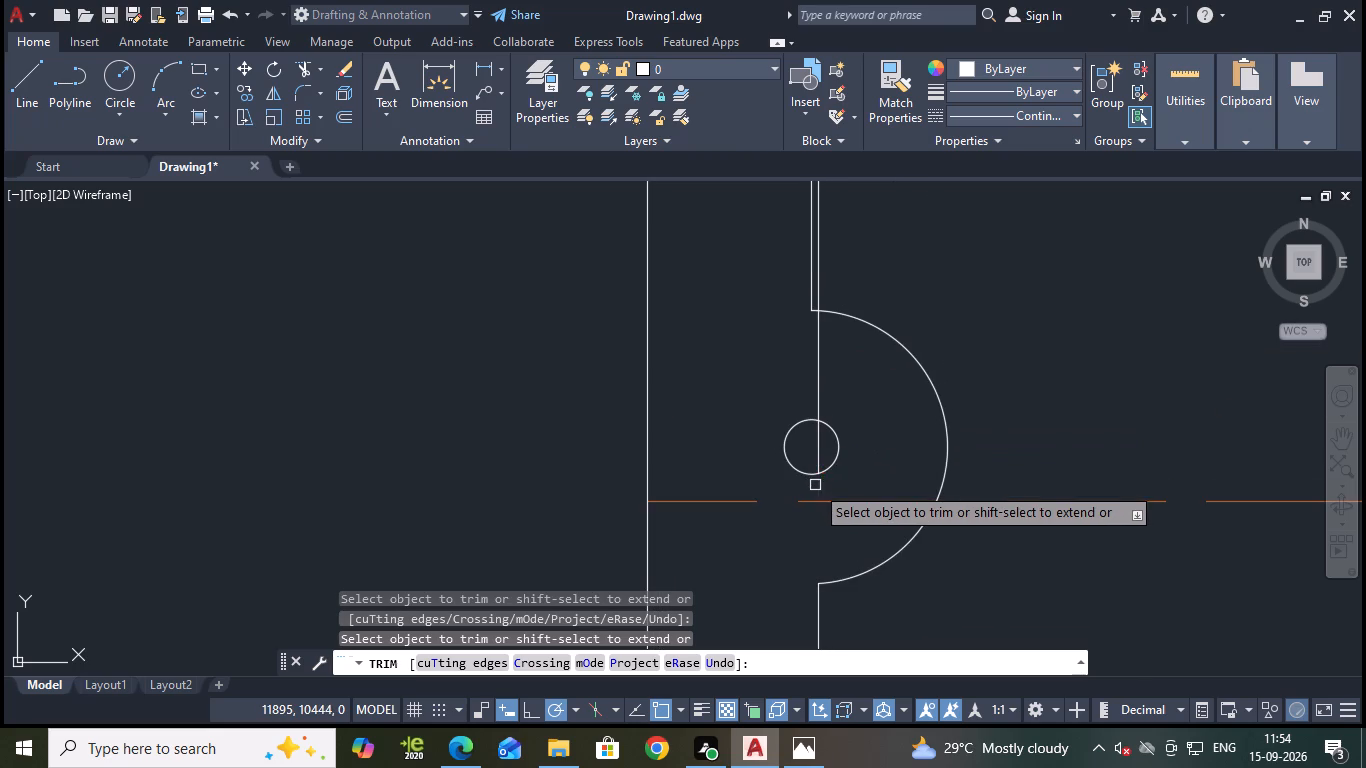
click(817, 454)
click(819, 409)
Trim the middle notch's upper arc end to the offset line and remove the old inner edge segment above it.
middle_drag(778, 340, 776, 421)
scroll(789, 387, up, 2)
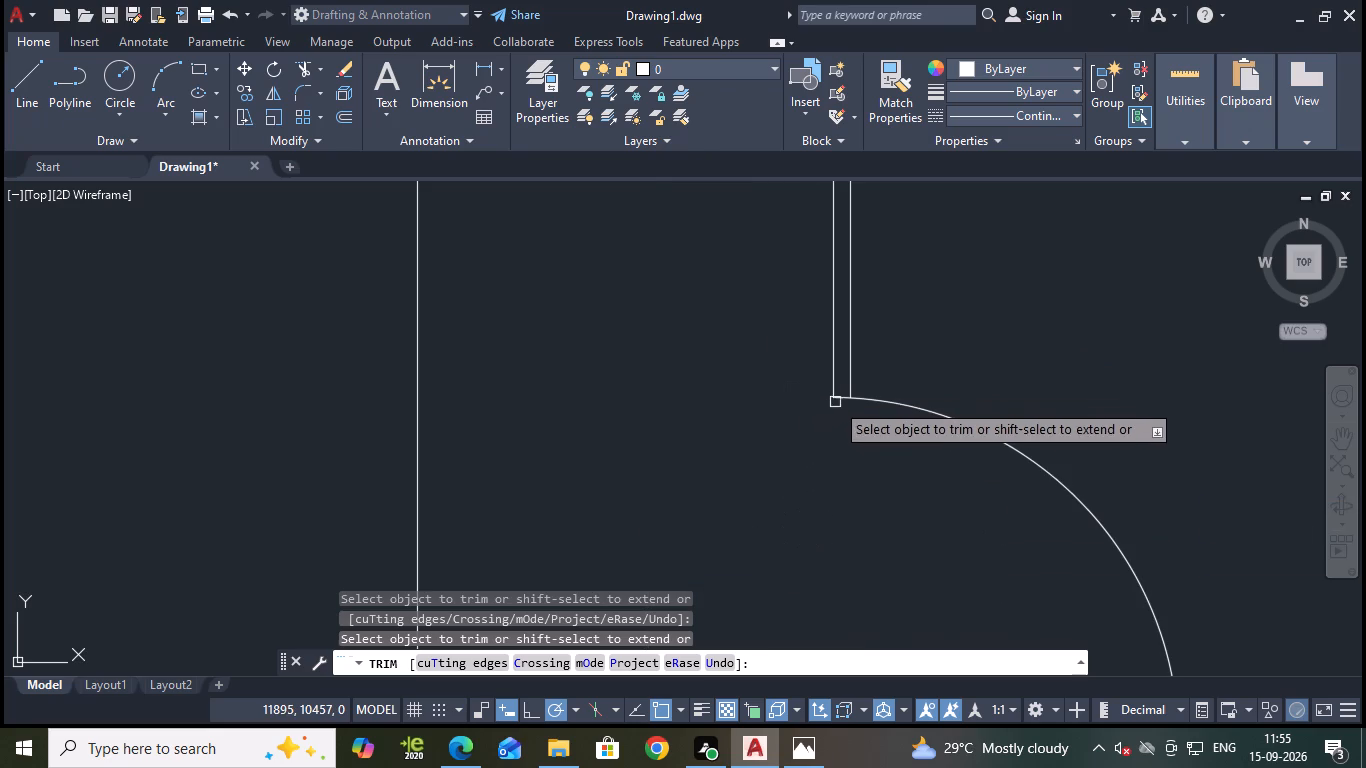
click(839, 399)
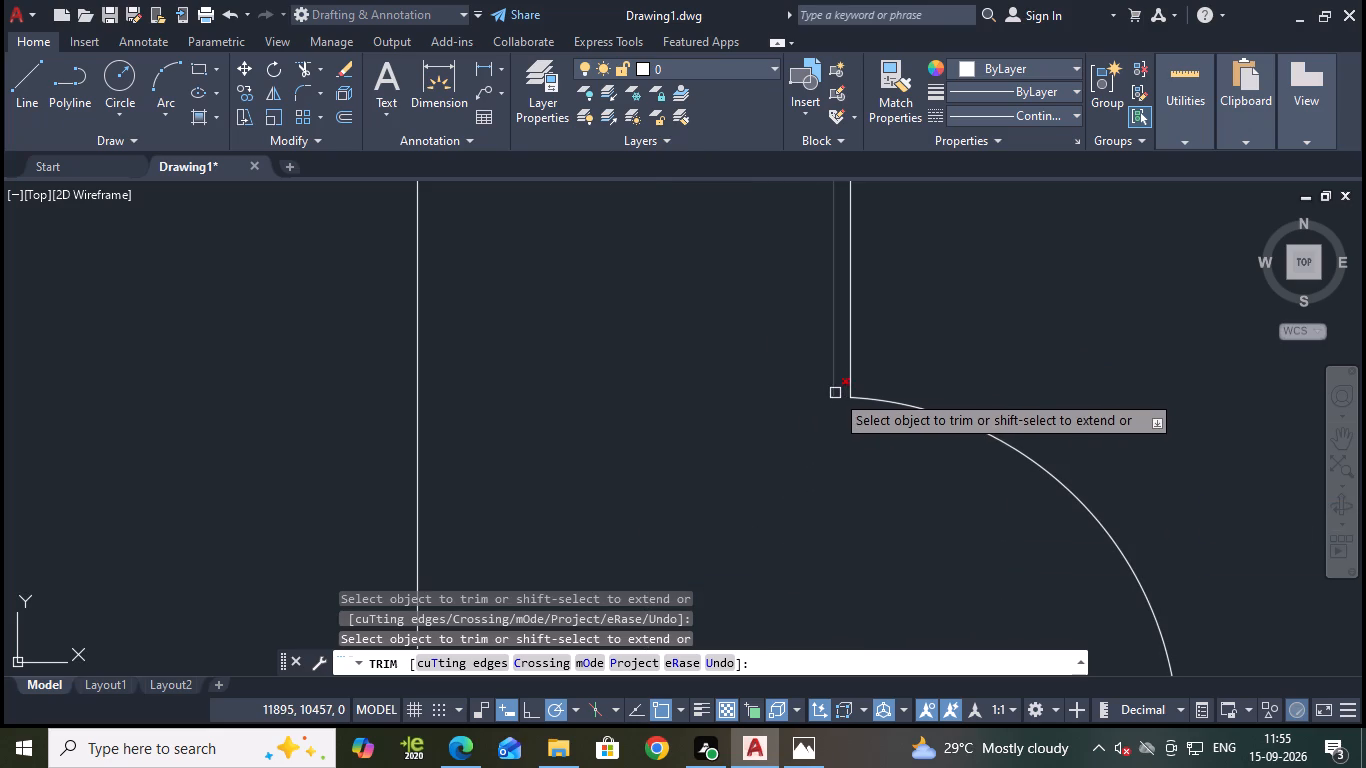
click(835, 392)
Trim the highest left-edge notch's lower arc end to the offset line and cut that line away across the notch and its small circle.
scroll(763, 424, down, 5)
middle_drag(849, 352, 839, 461)
middle_drag(857, 272, 873, 471)
scroll(819, 365, up, 2)
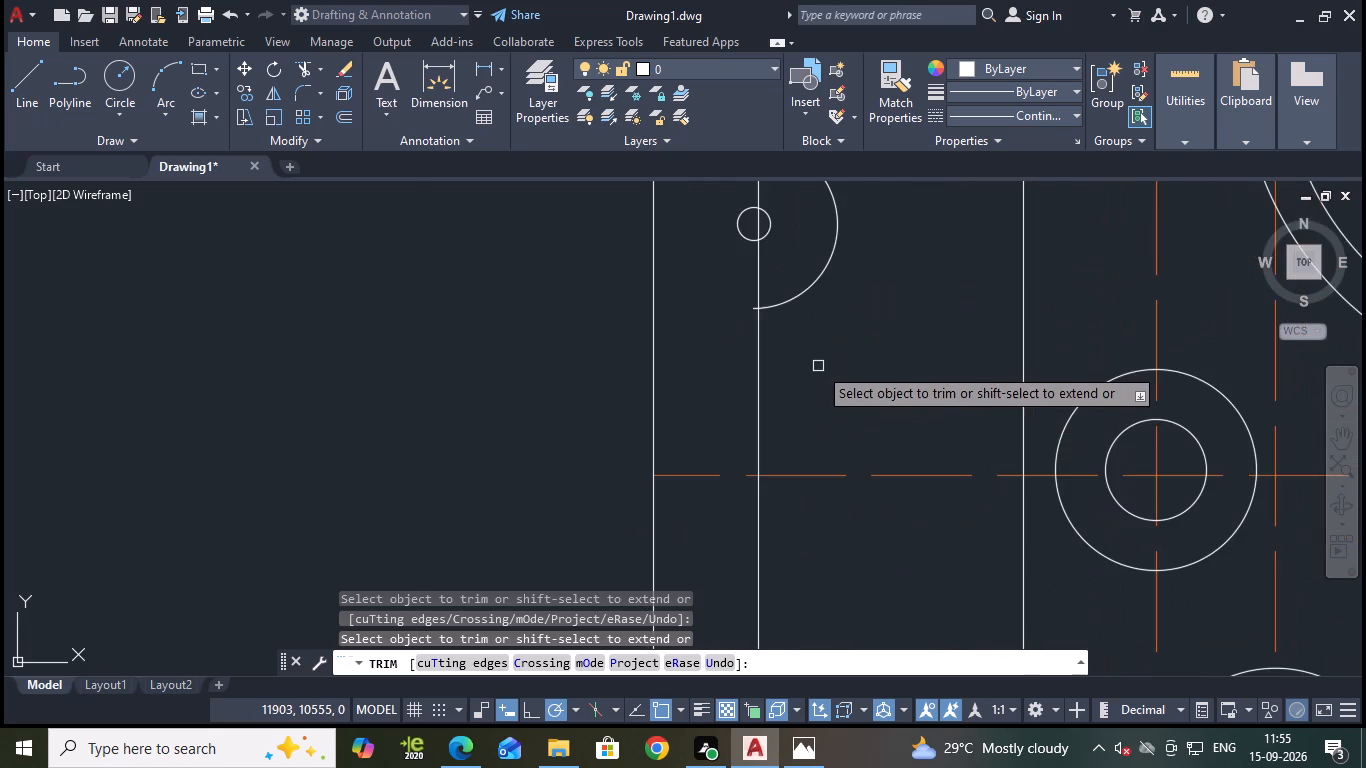
scroll(797, 362, up, 3)
scroll(643, 384, up, 3)
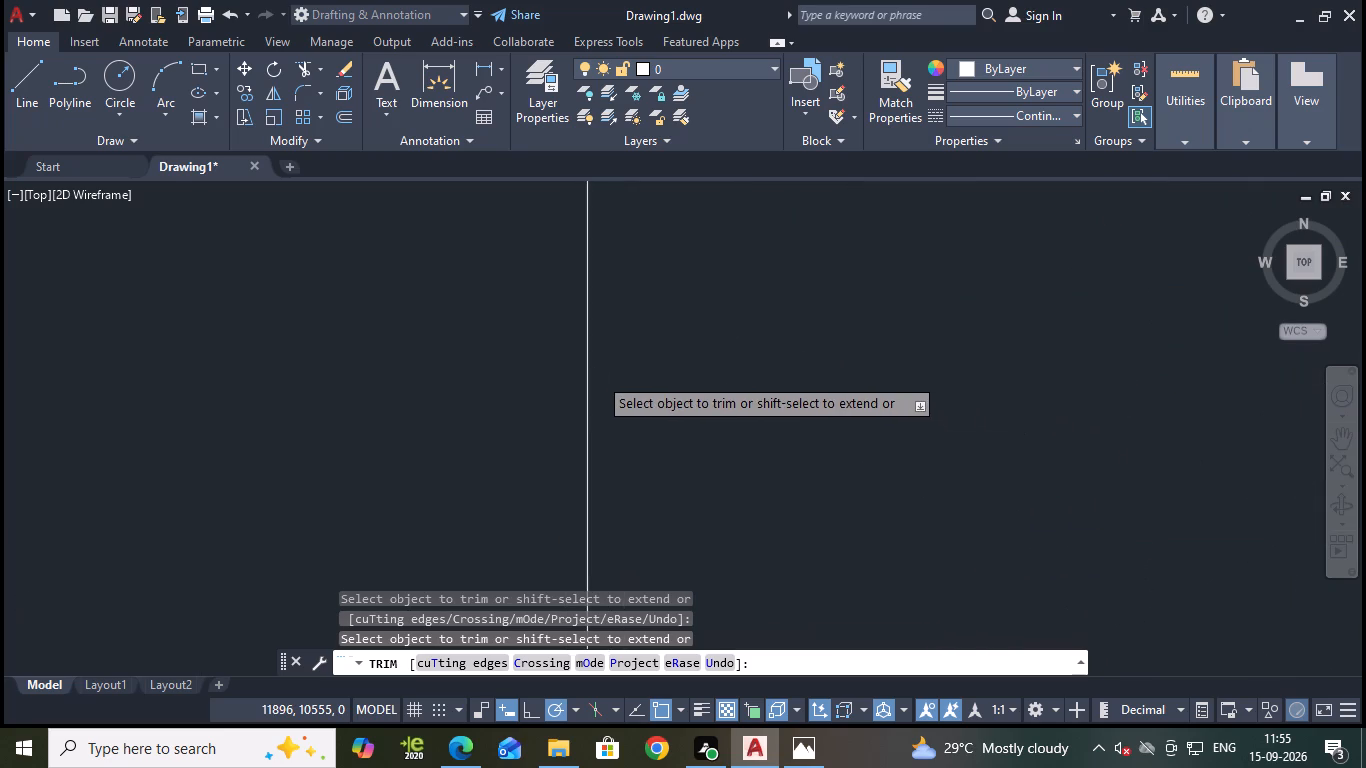
scroll(598, 376, down, 3)
middle_drag(710, 350, 789, 513)
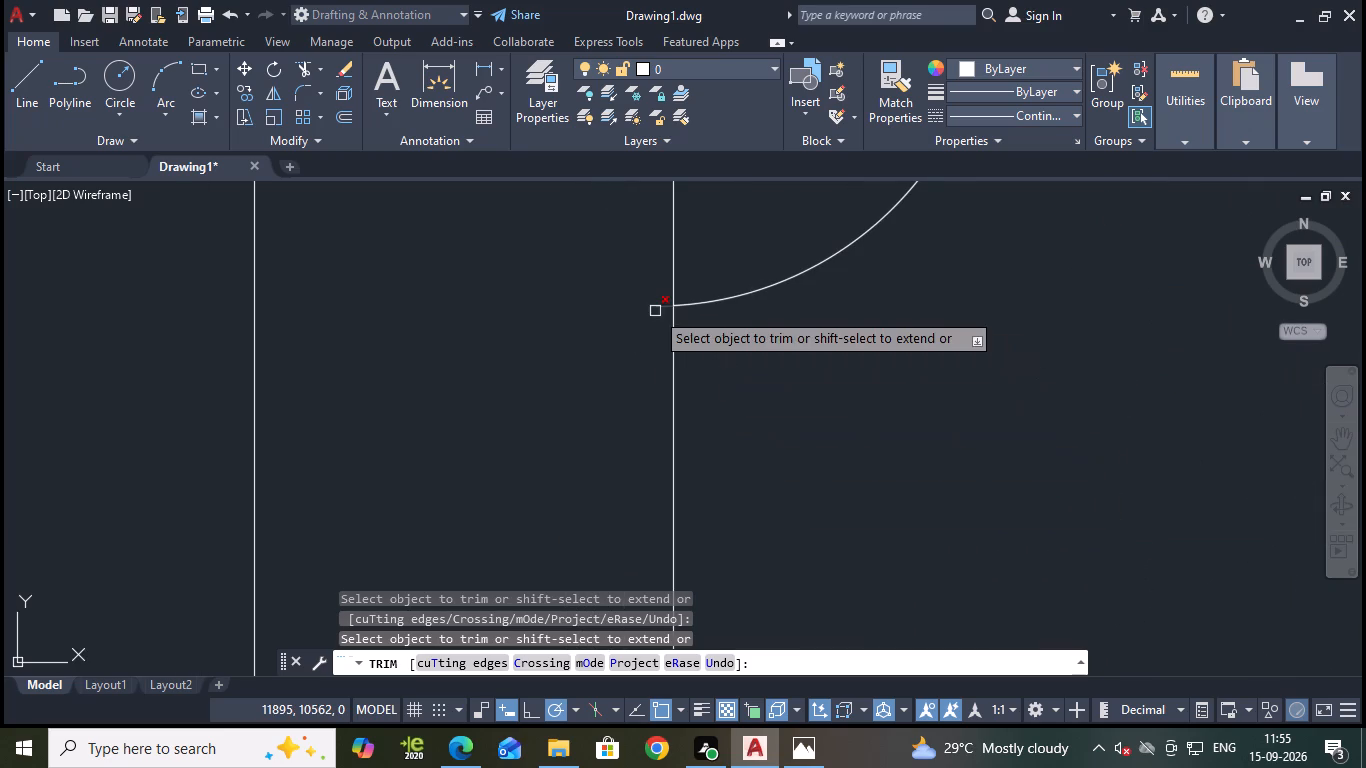
click(655, 311)
click(677, 290)
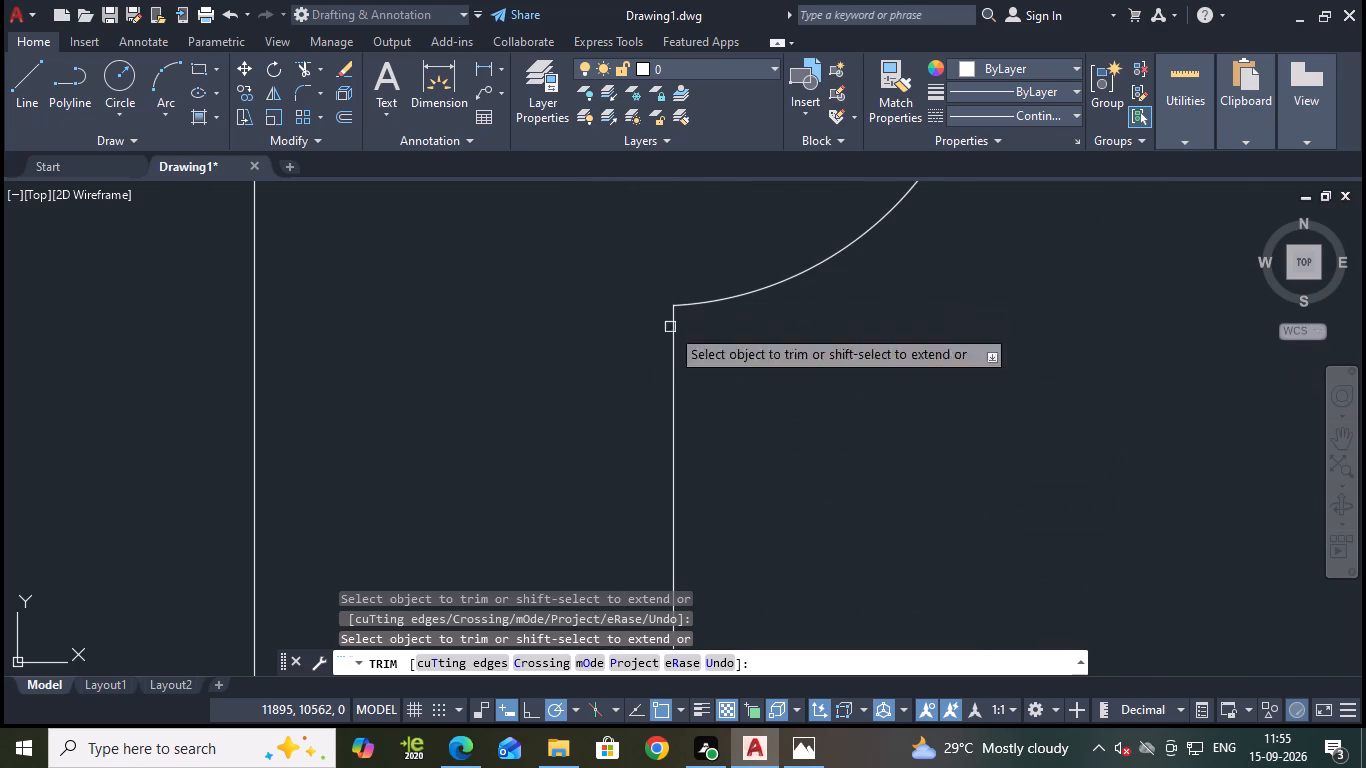
scroll(768, 408, down, 3)
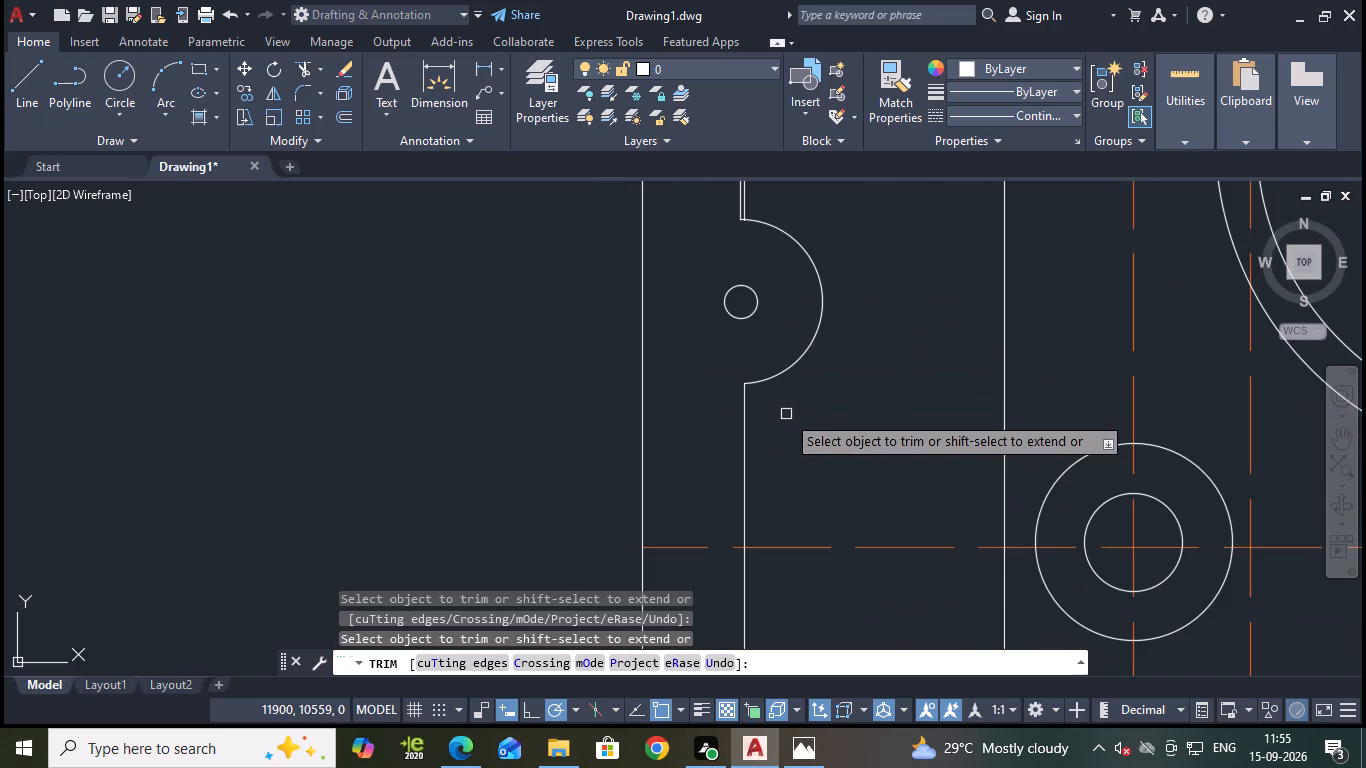
Trim the highest left-edge notch's upper arc end to the offset line and remove the old inner edge segment above it.
scroll(786, 414, down, 2)
middle_drag(789, 388, 798, 463)
scroll(780, 403, up, 3)
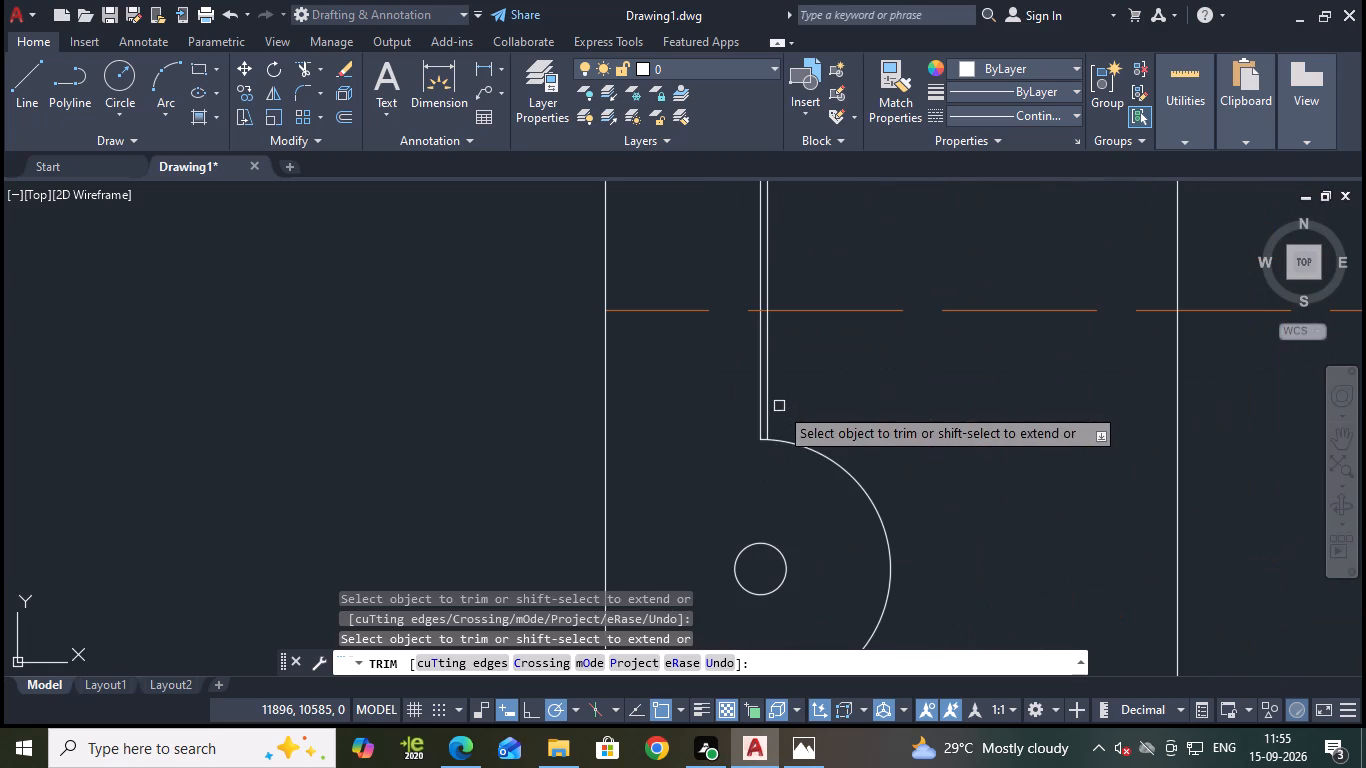
scroll(755, 450, up, 3)
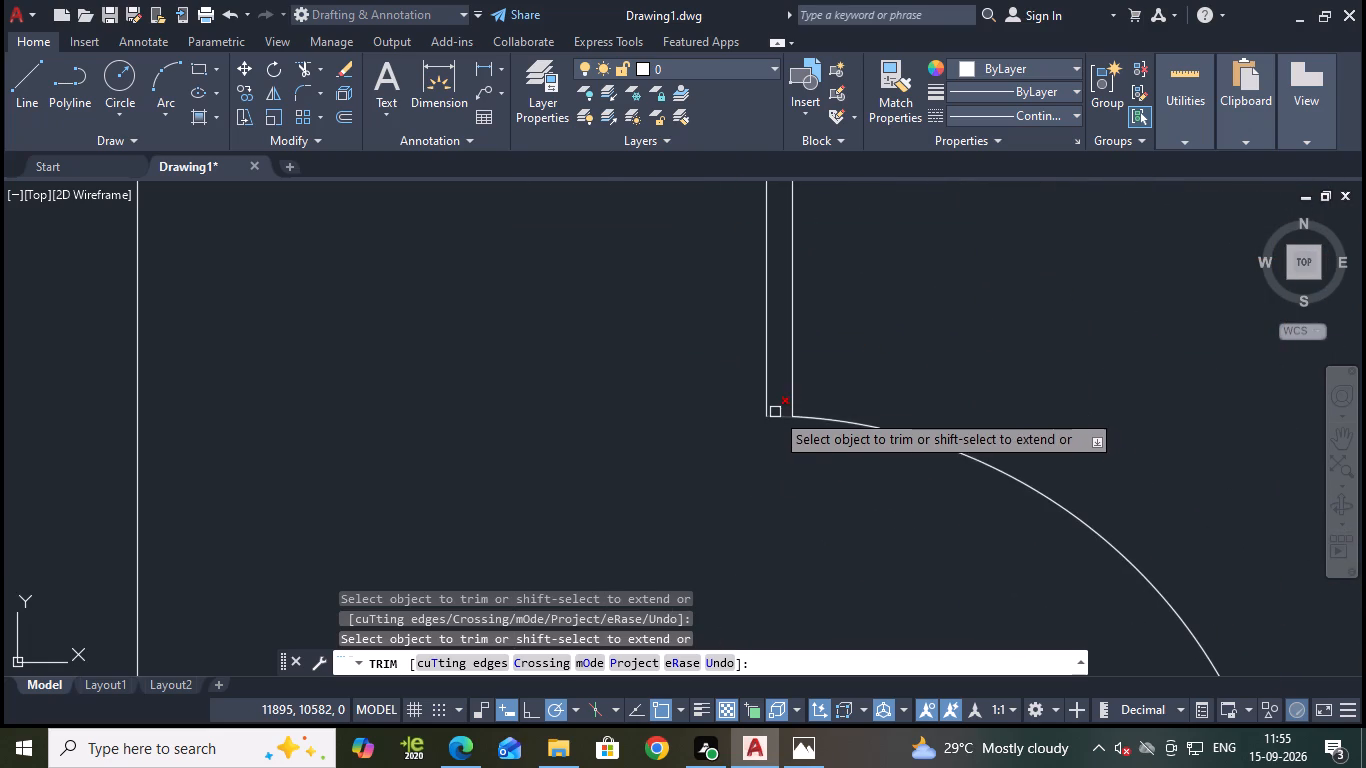
click(772, 414)
click(769, 405)
scroll(767, 405, down, 5)
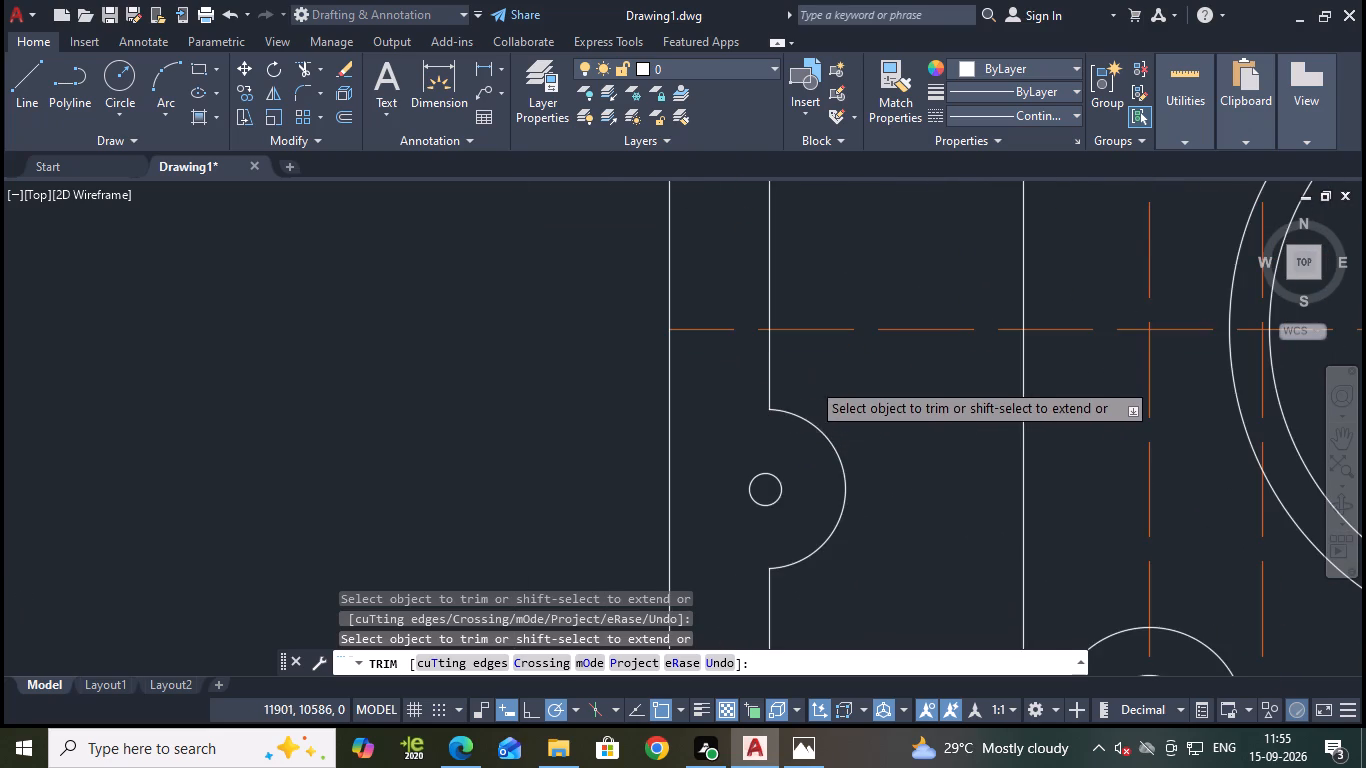
Cut the offset line away across the upper-left corner notch, its small circle and above, and trim the notch's arc end to the line.
middle_drag(863, 265, 871, 414)
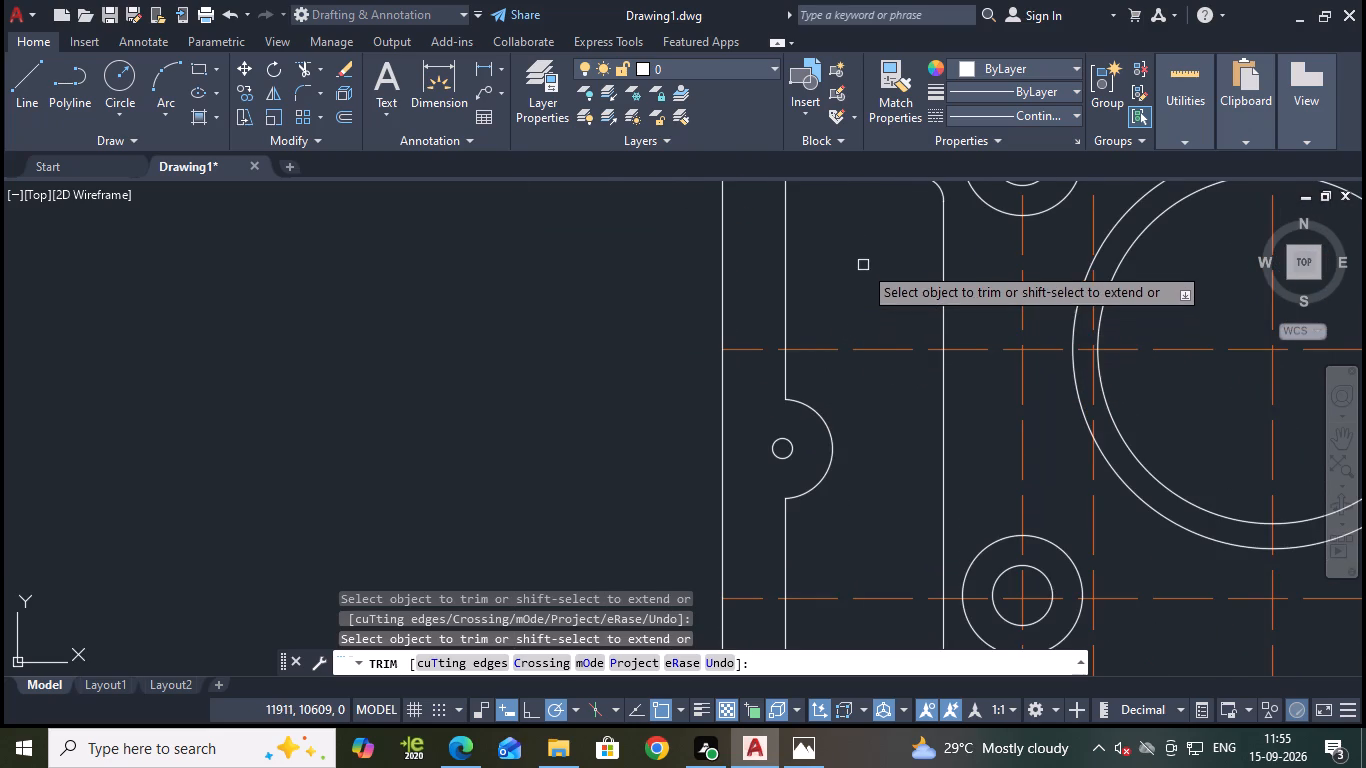
middle_drag(871, 414, 870, 432)
middle_drag(843, 393, 849, 557)
scroll(843, 393, down, 1)
scroll(786, 302, up, 2)
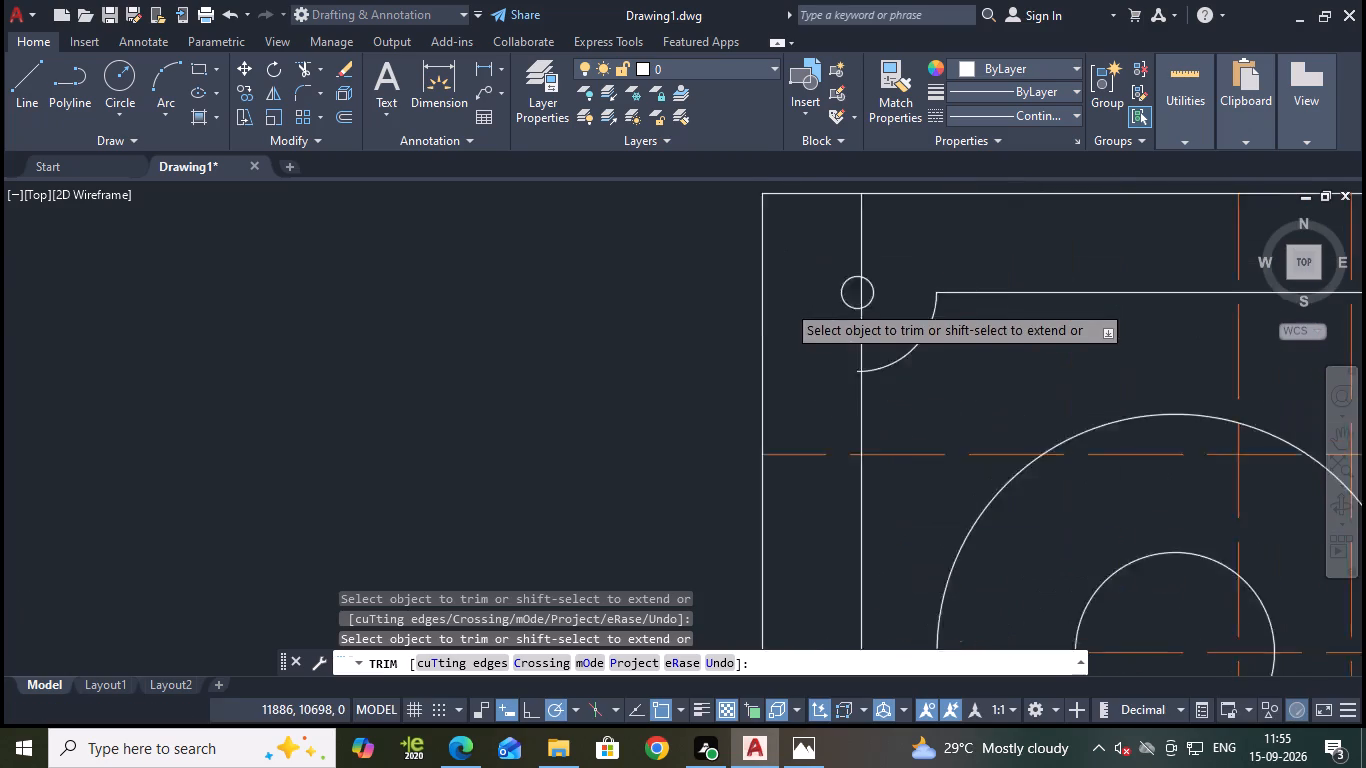
scroll(786, 303, up, 1)
click(901, 352)
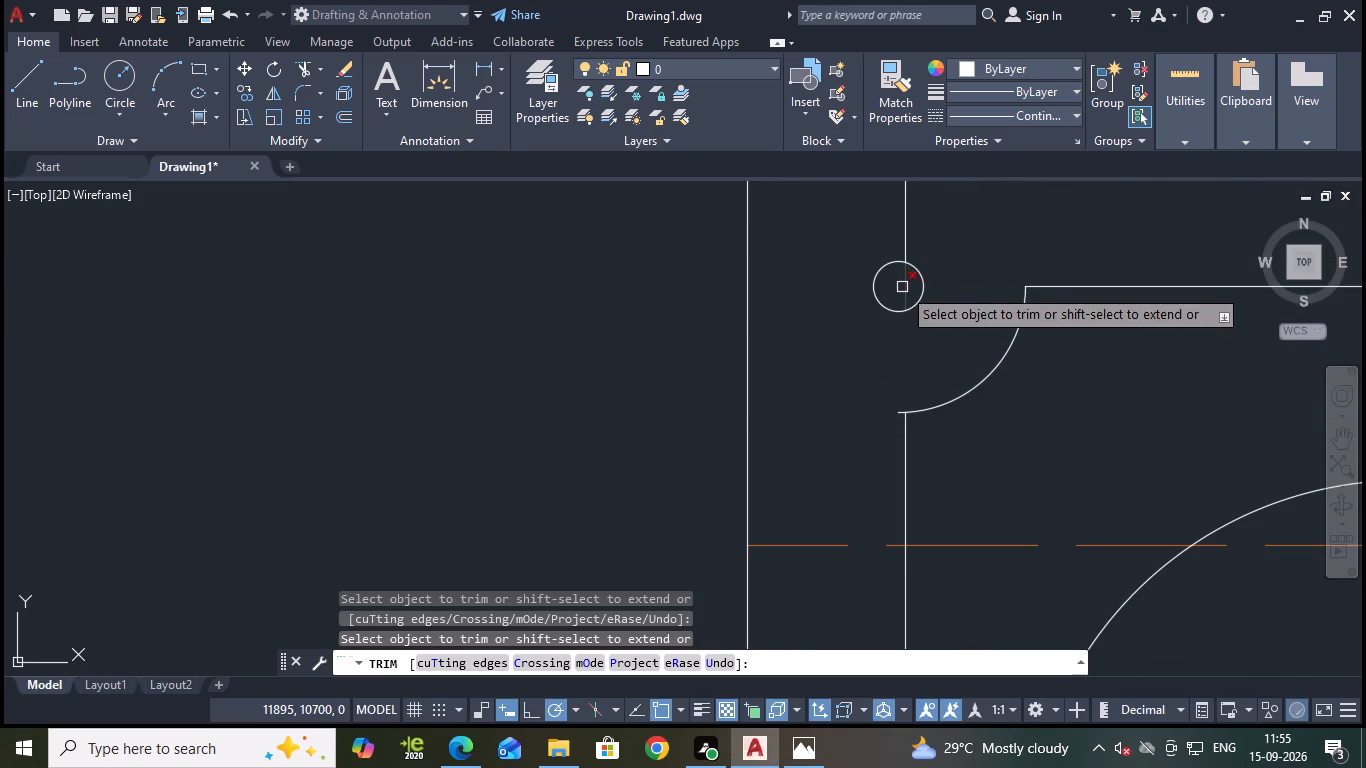
click(904, 287)
click(901, 212)
scroll(897, 451, up, 2)
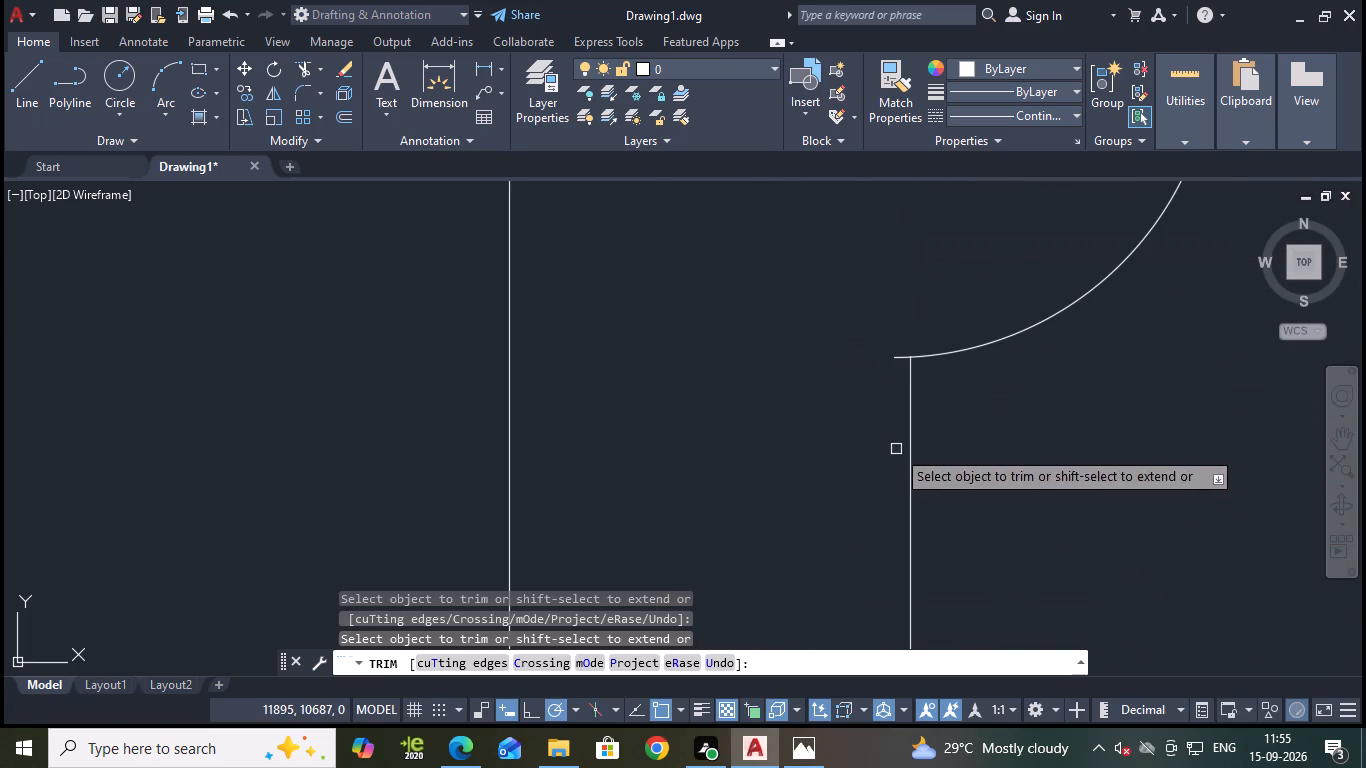
click(890, 358)
scroll(874, 393, down, 3)
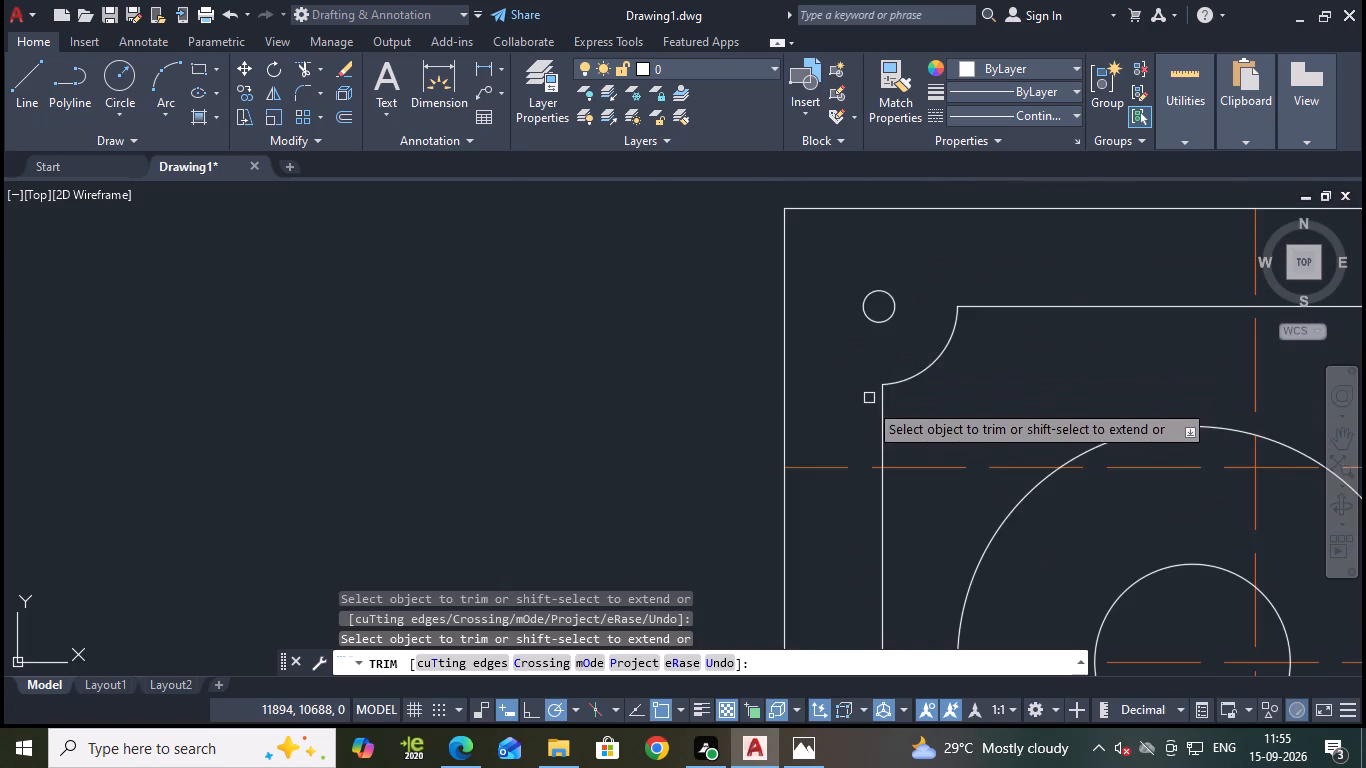
scroll(852, 435, down, 2)
scroll(742, 493, down, 2)
middle_drag(734, 498, 612, 376)
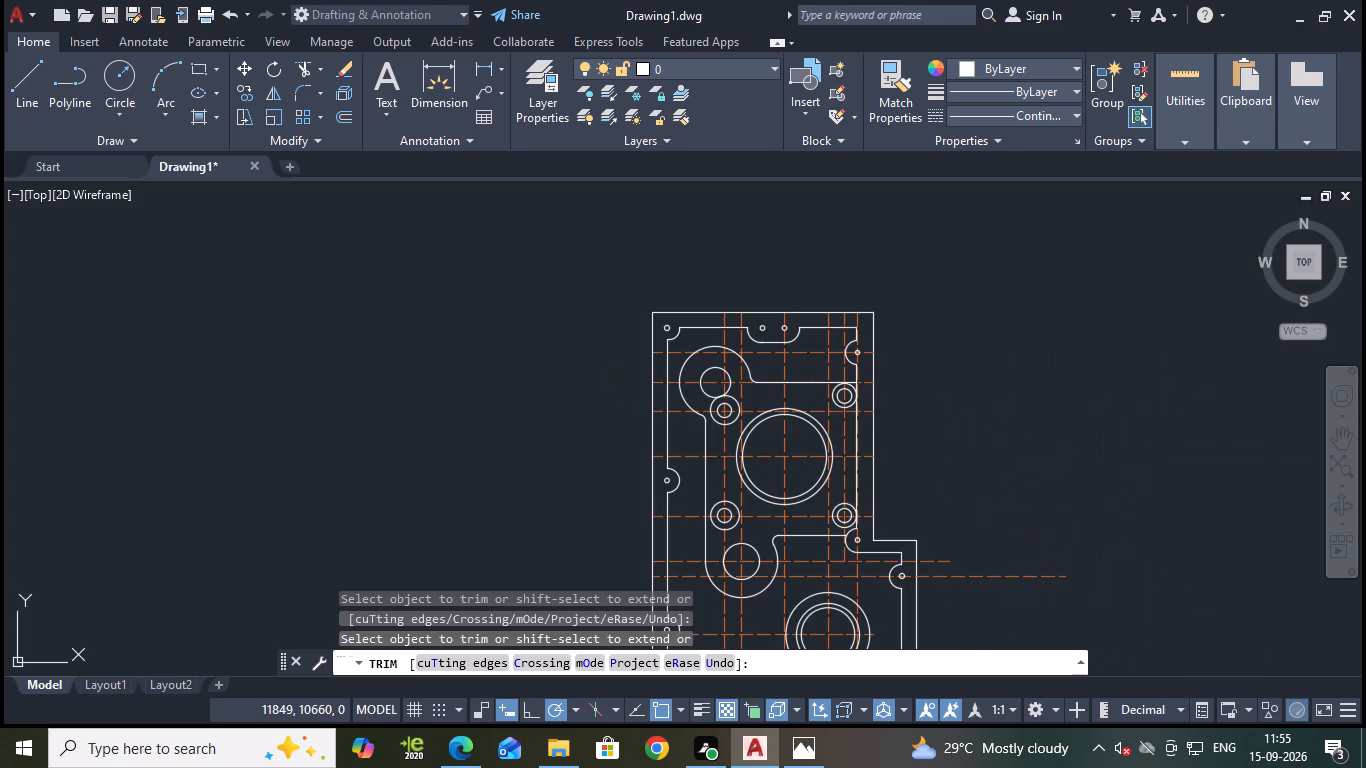
key(Escape)
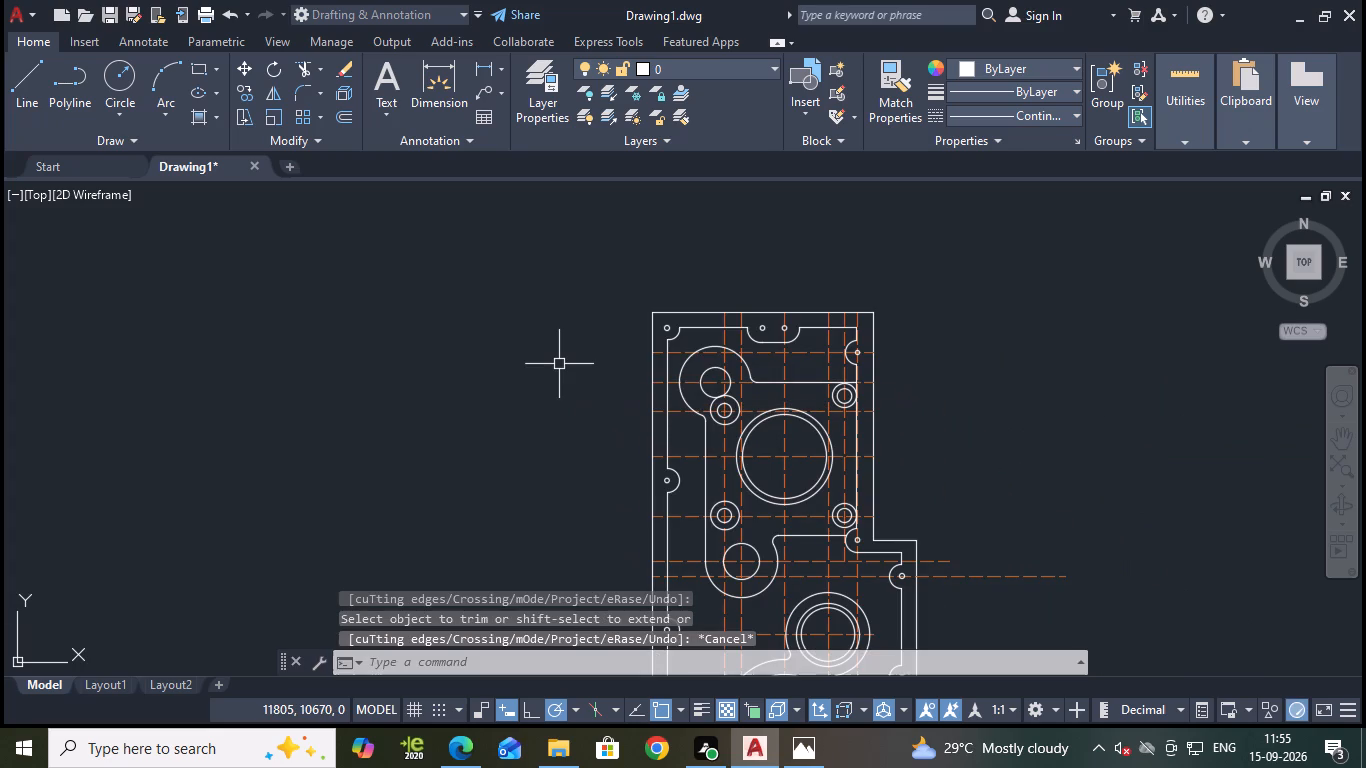
Save the drawing.
key(ctrl+s)
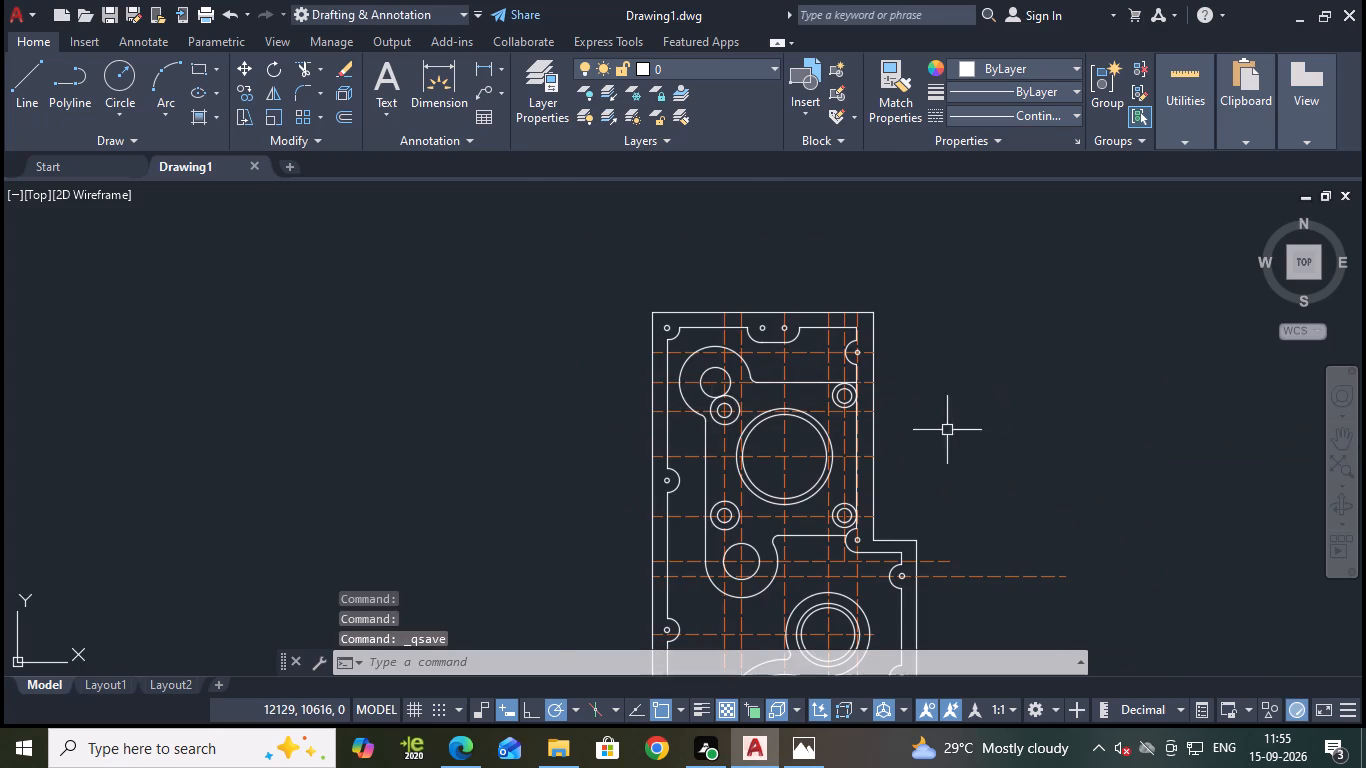
Examine the whole plate drawing, checking the outline, edge notches, bores and centrelines from top to bottom.
scroll(947, 430, up, 2)
scroll(943, 431, down, 1)
middle_drag(930, 466, 1022, 380)
middle_drag(1022, 461, 1081, 296)
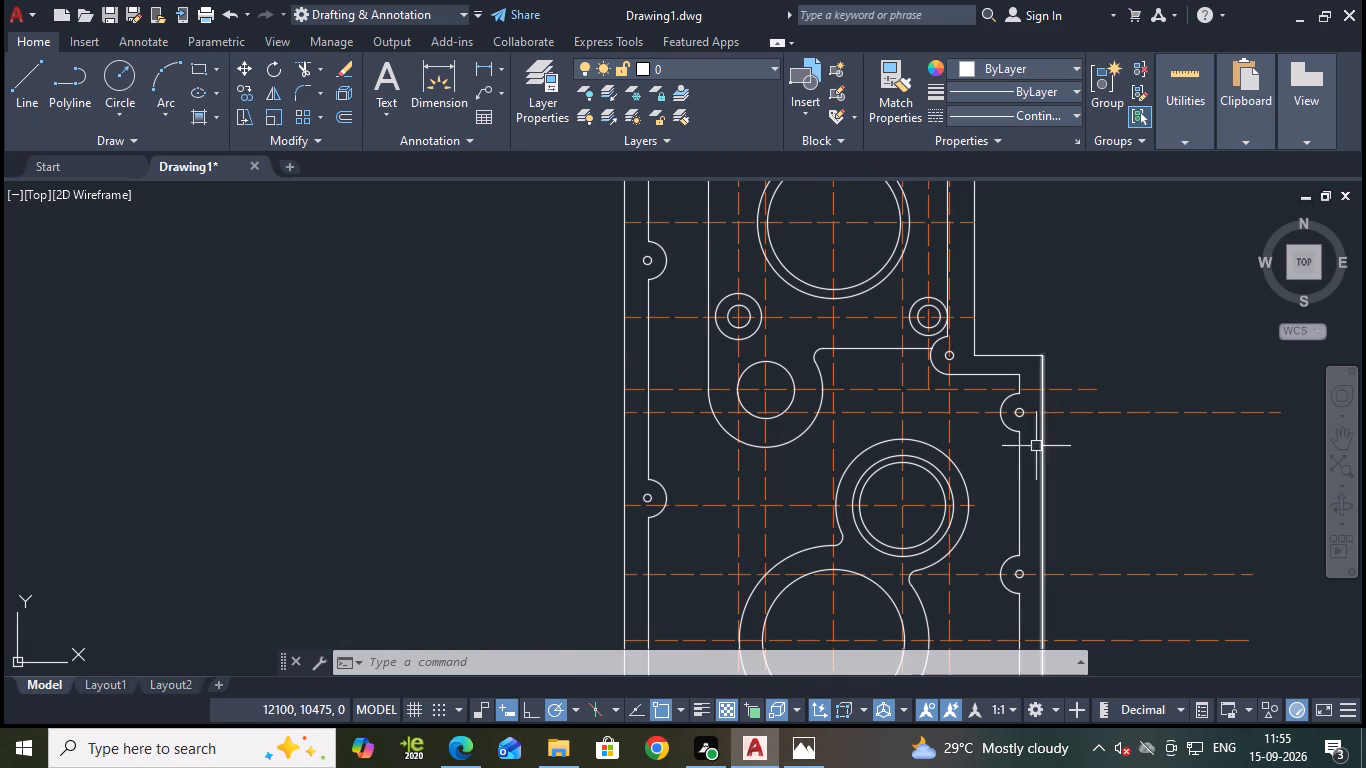
scroll(1116, 469, down, 1)
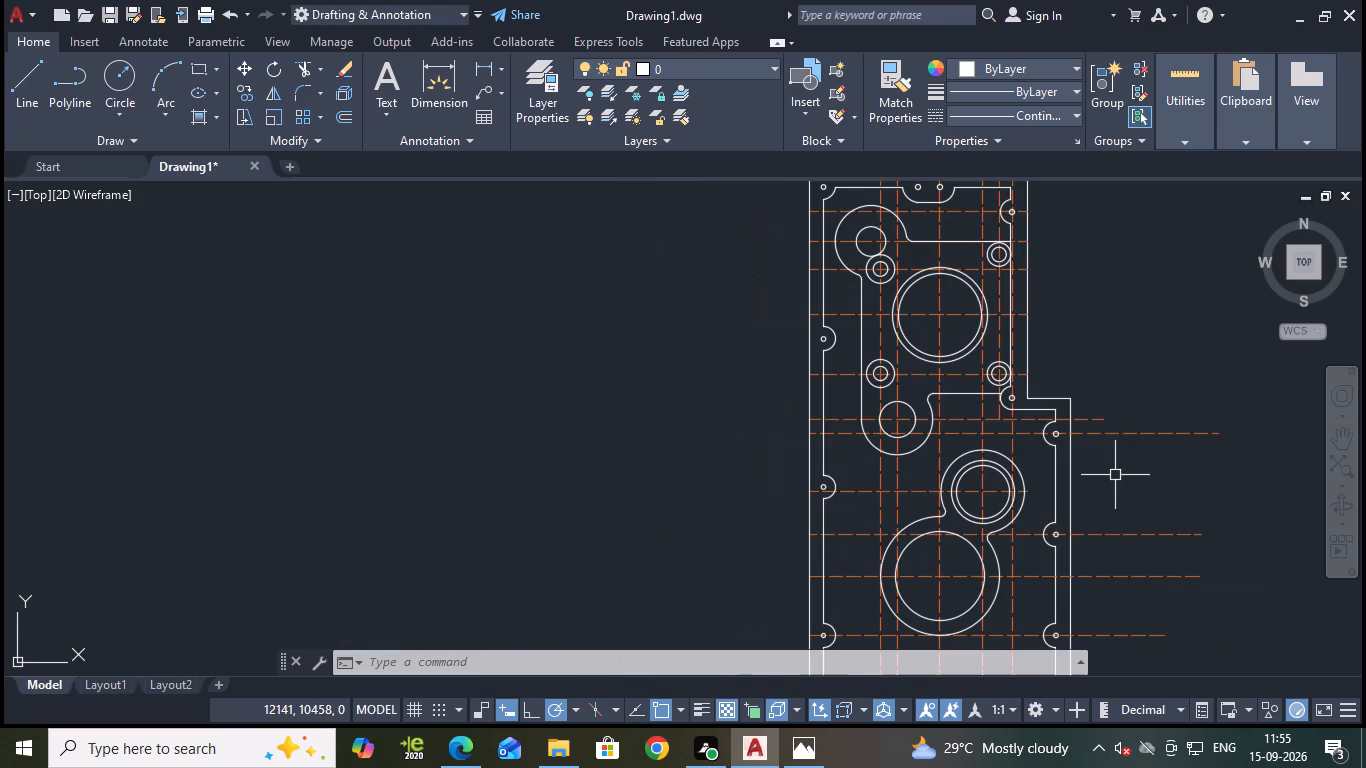
middle_drag(1114, 480, 1003, 318)
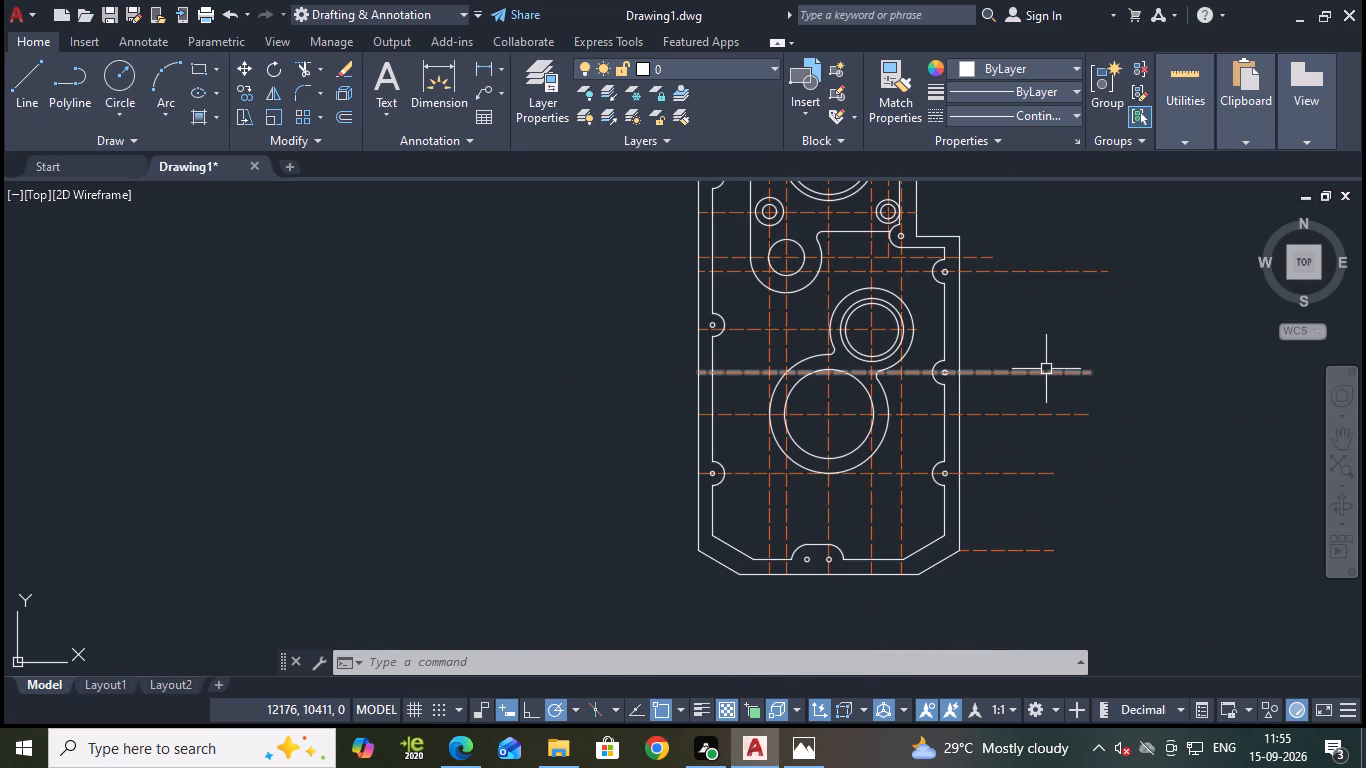
middle_drag(1024, 361, 1034, 536)
middle_drag(1046, 277, 1107, 488)
scroll(822, 357, up, 3)
scroll(878, 390, down, 4)
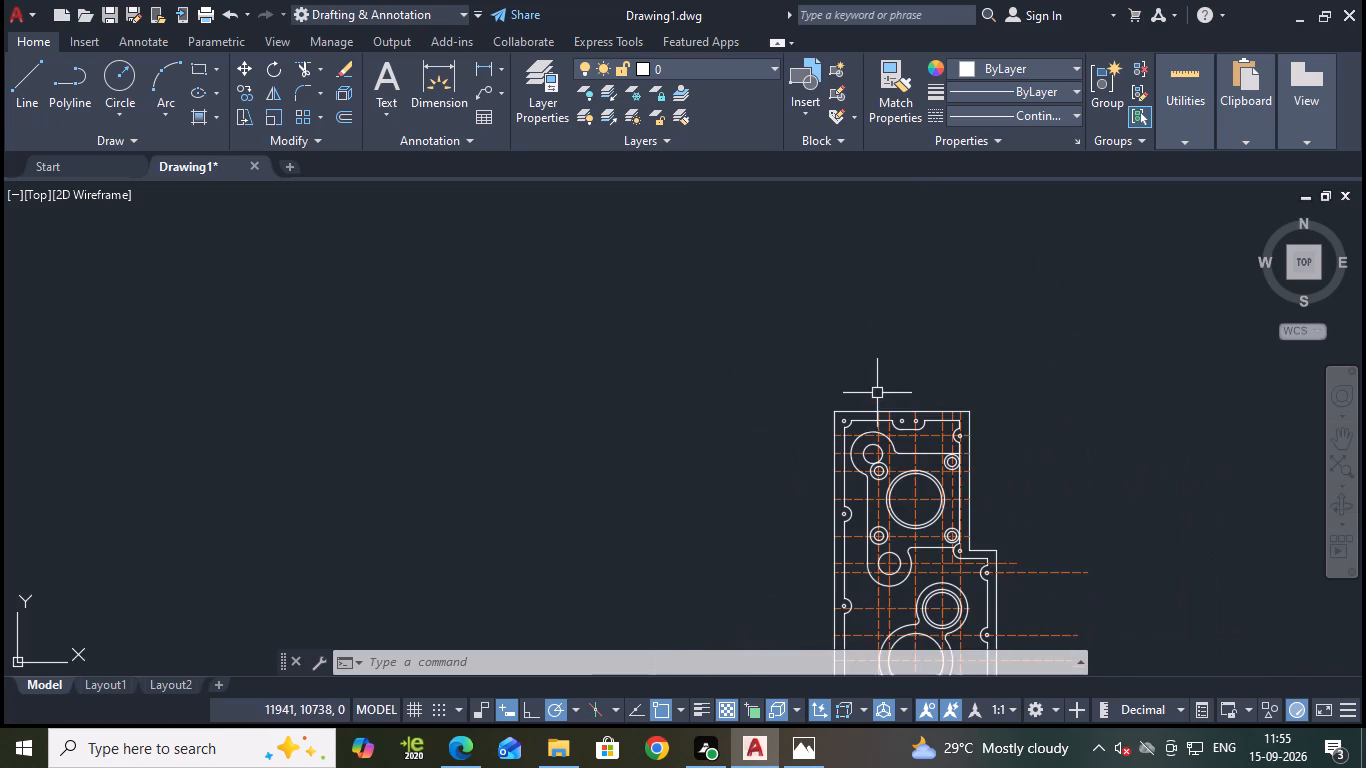
middle_drag(1112, 525, 1038, 318)
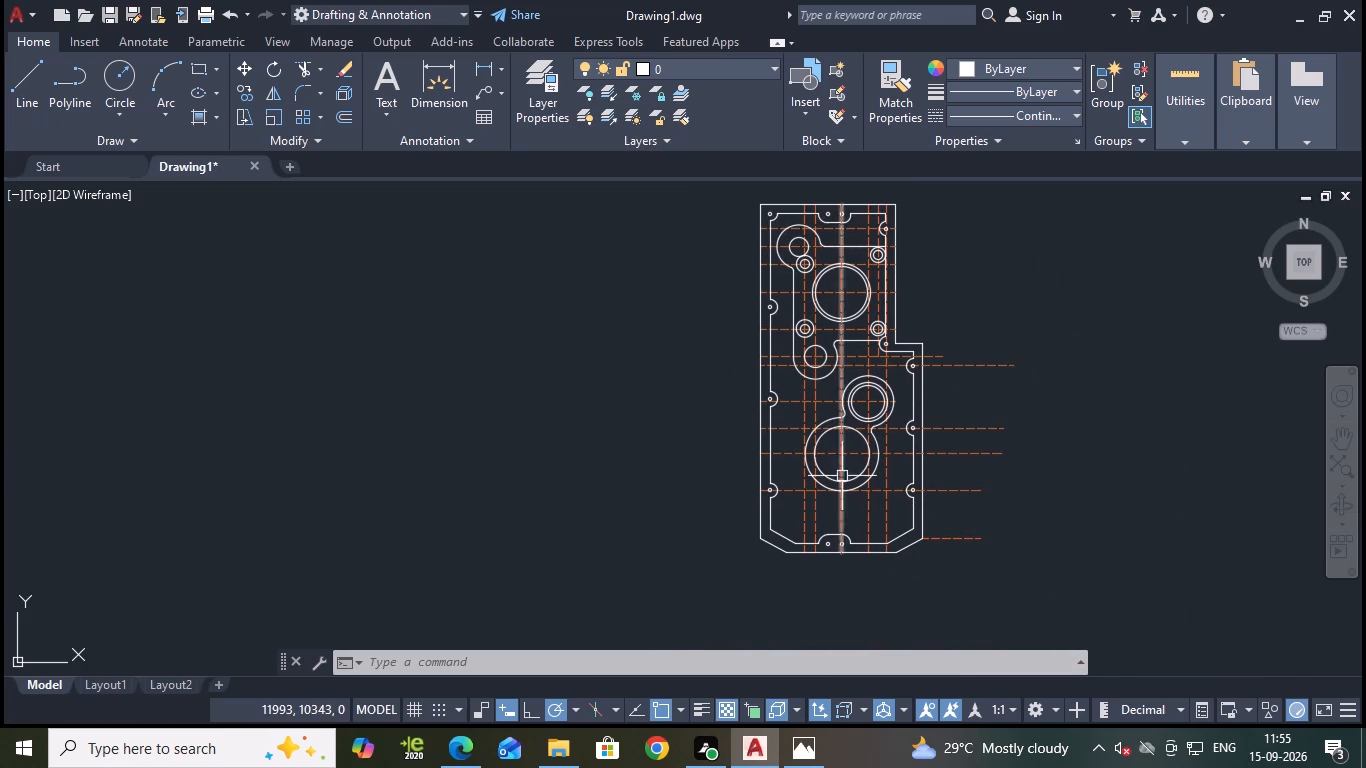
scroll(969, 378, up, 1)
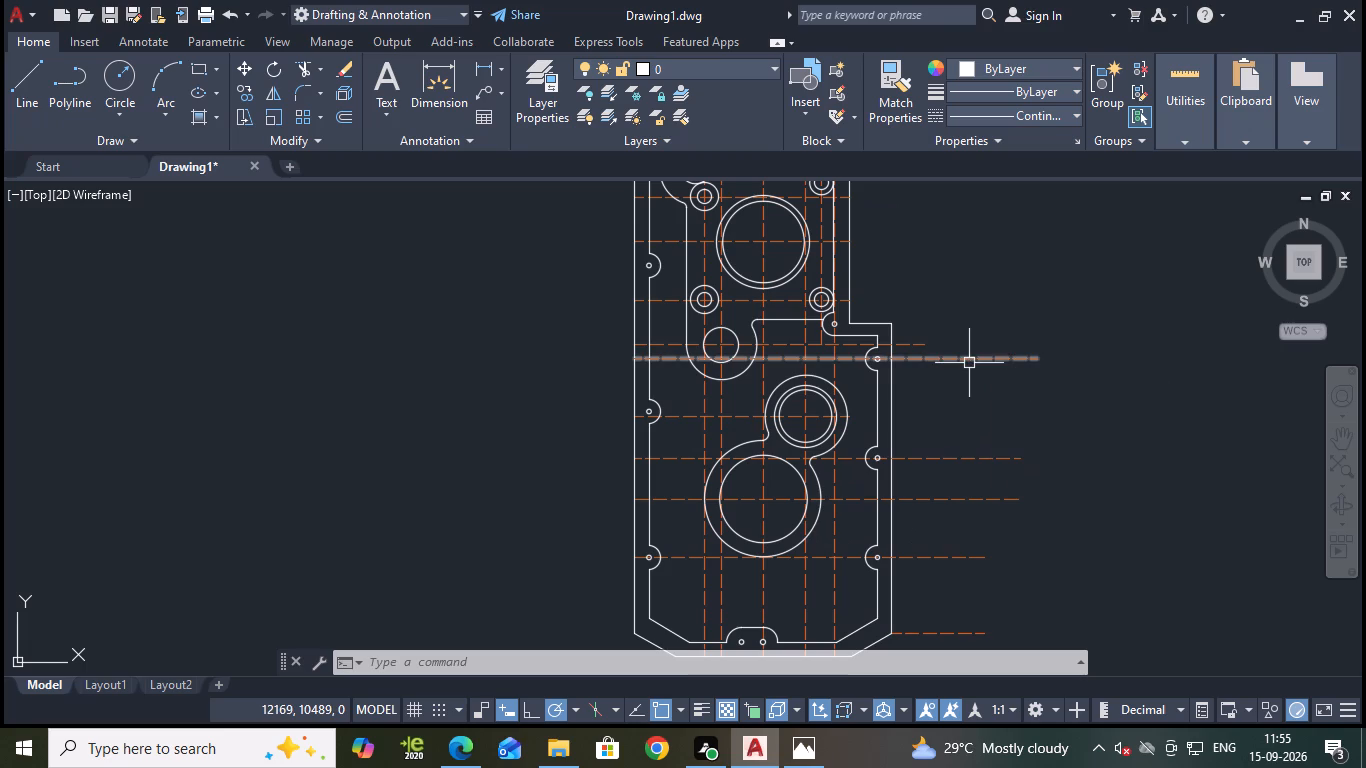
middle_drag(1002, 280, 1025, 433)
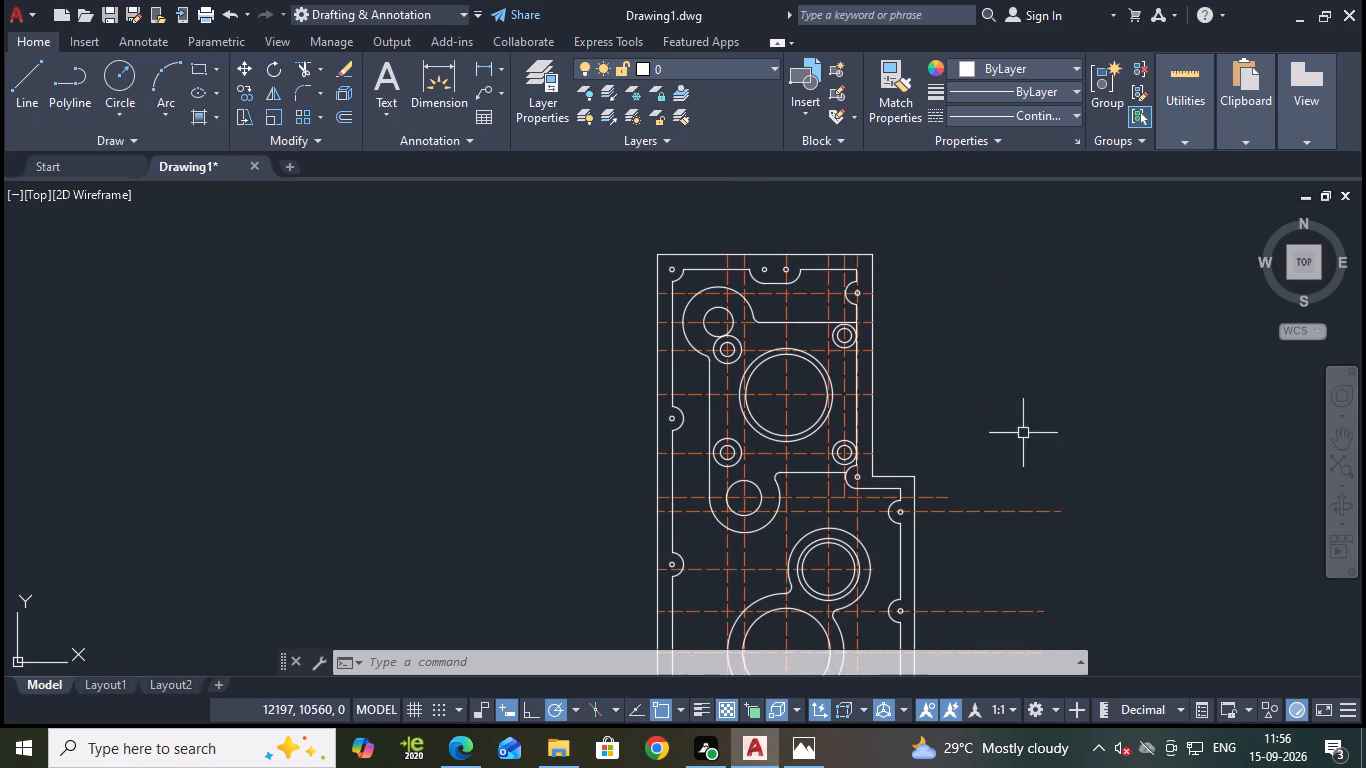
middle_drag(822, 229, 886, 355)
scroll(822, 229, down, 1)
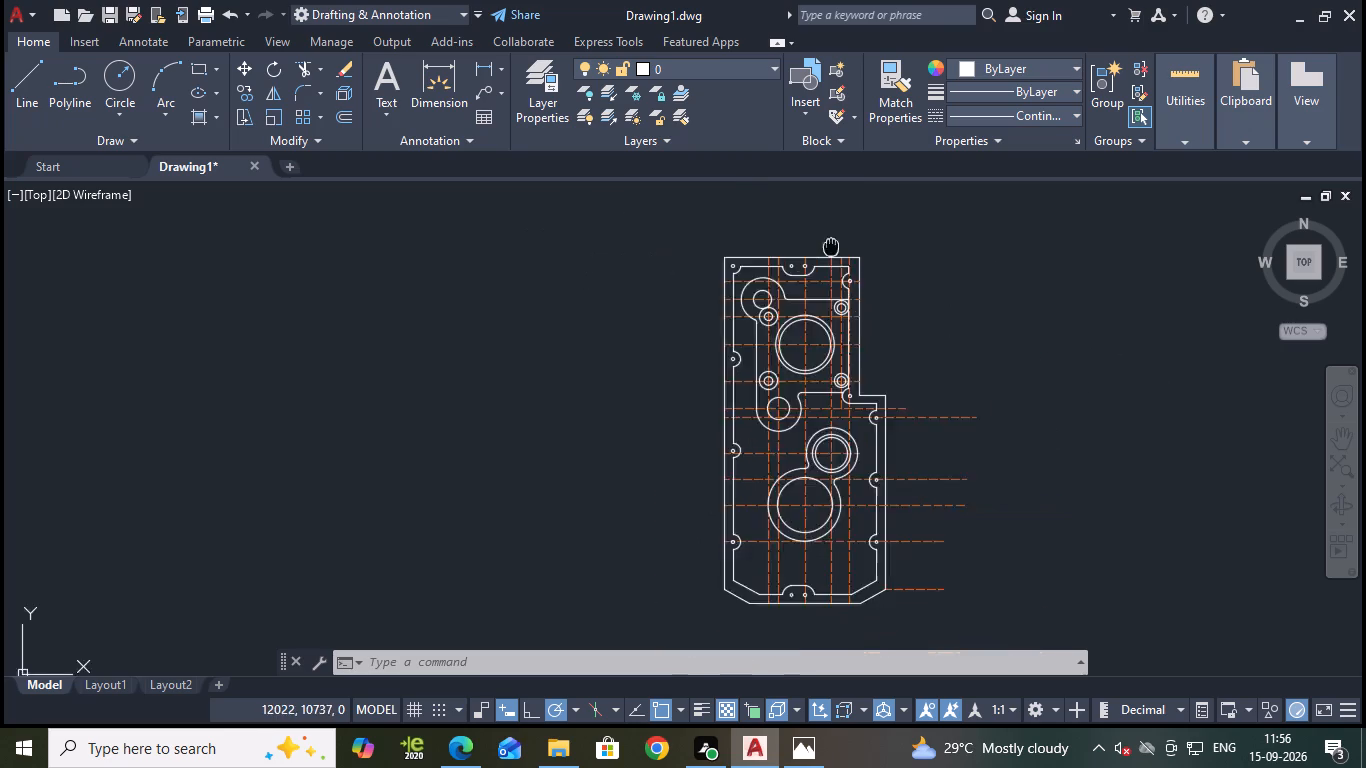
middle_drag(886, 355, 887, 356)
key(Escape)
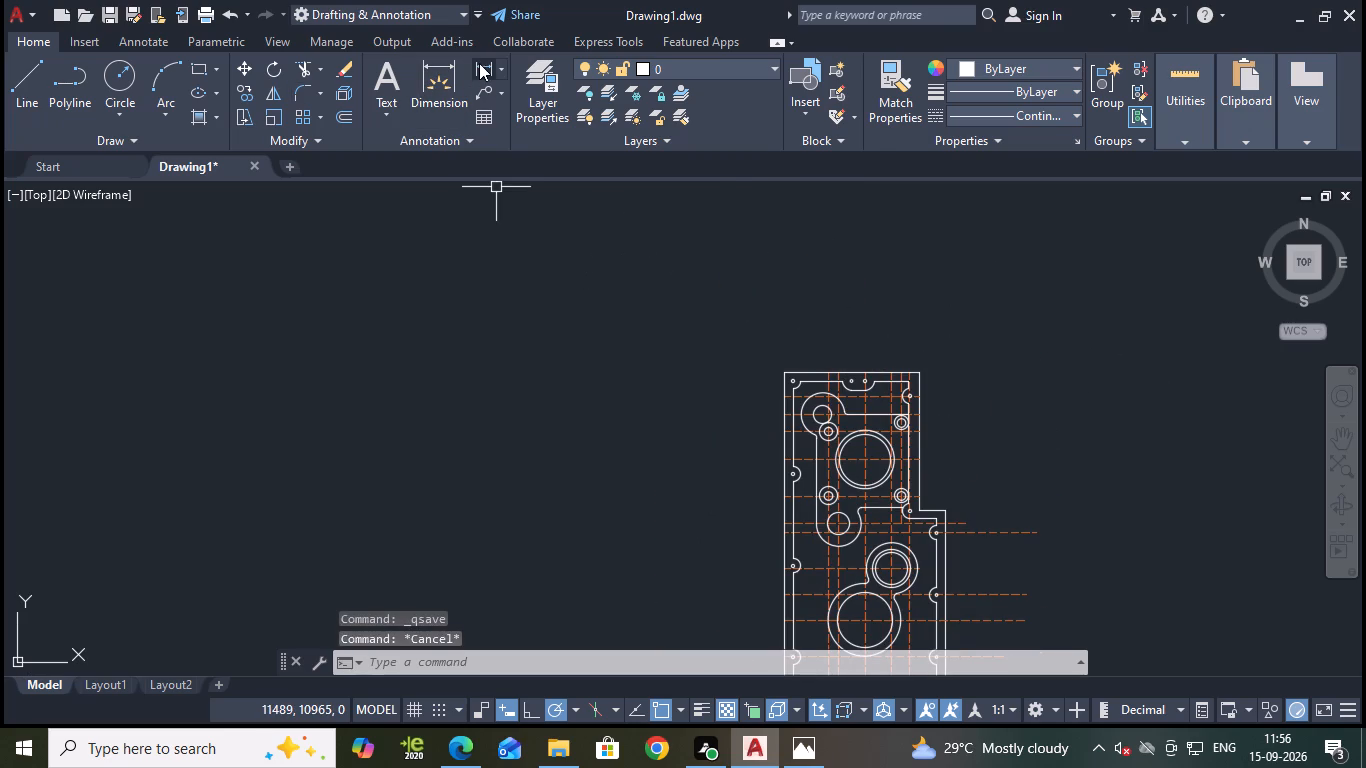
Add a horizontal linear dimension across the plate's full top edge, placed about 75 units above it.
click(480, 64)
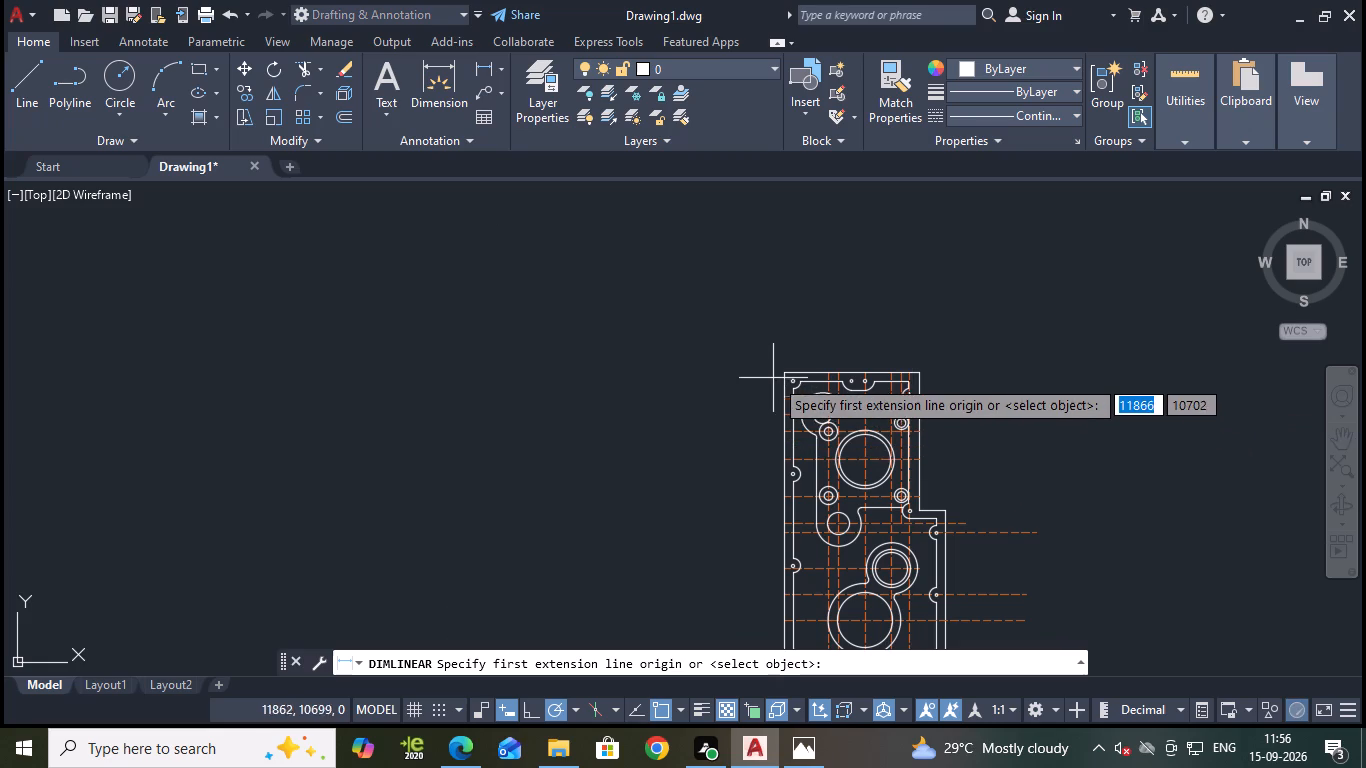
scroll(782, 371, up, 3)
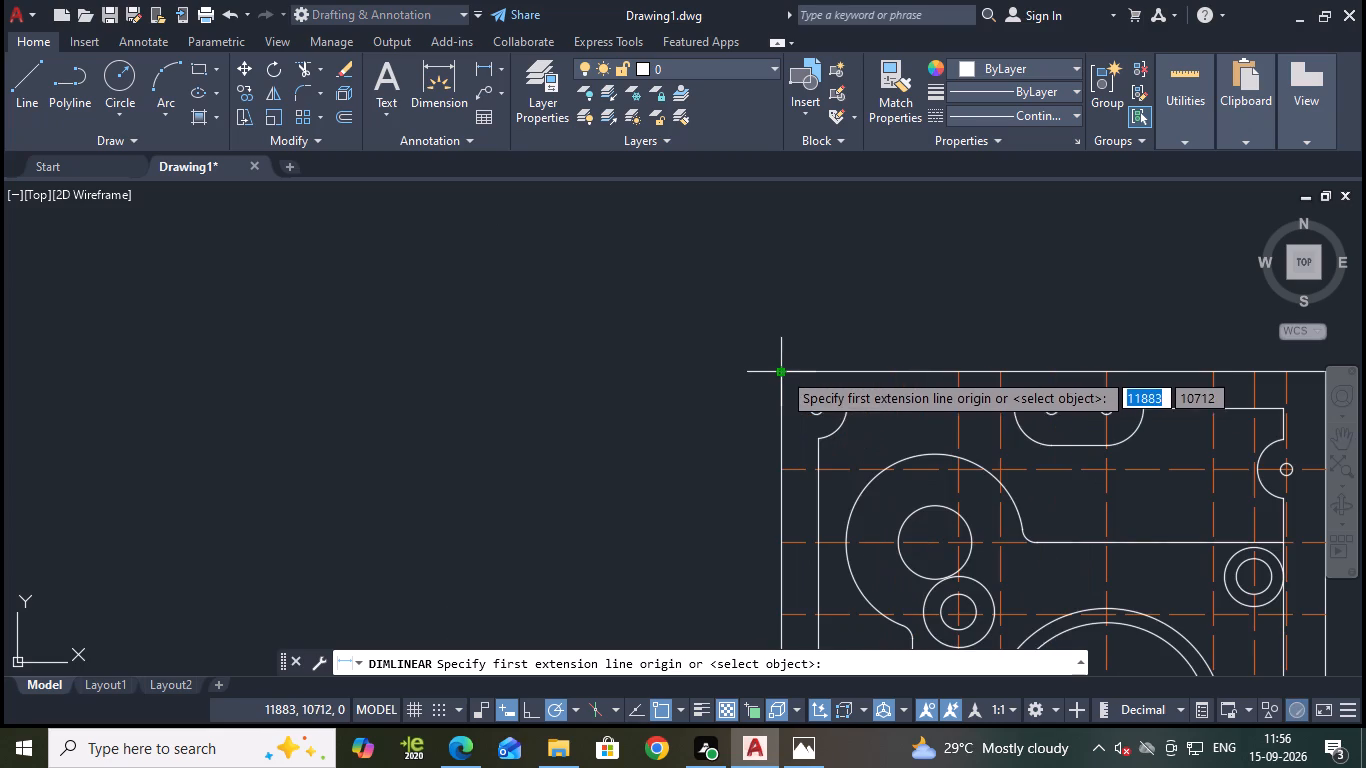
click(782, 370)
middle_drag(1268, 364, 963, 364)
click(1020, 371)
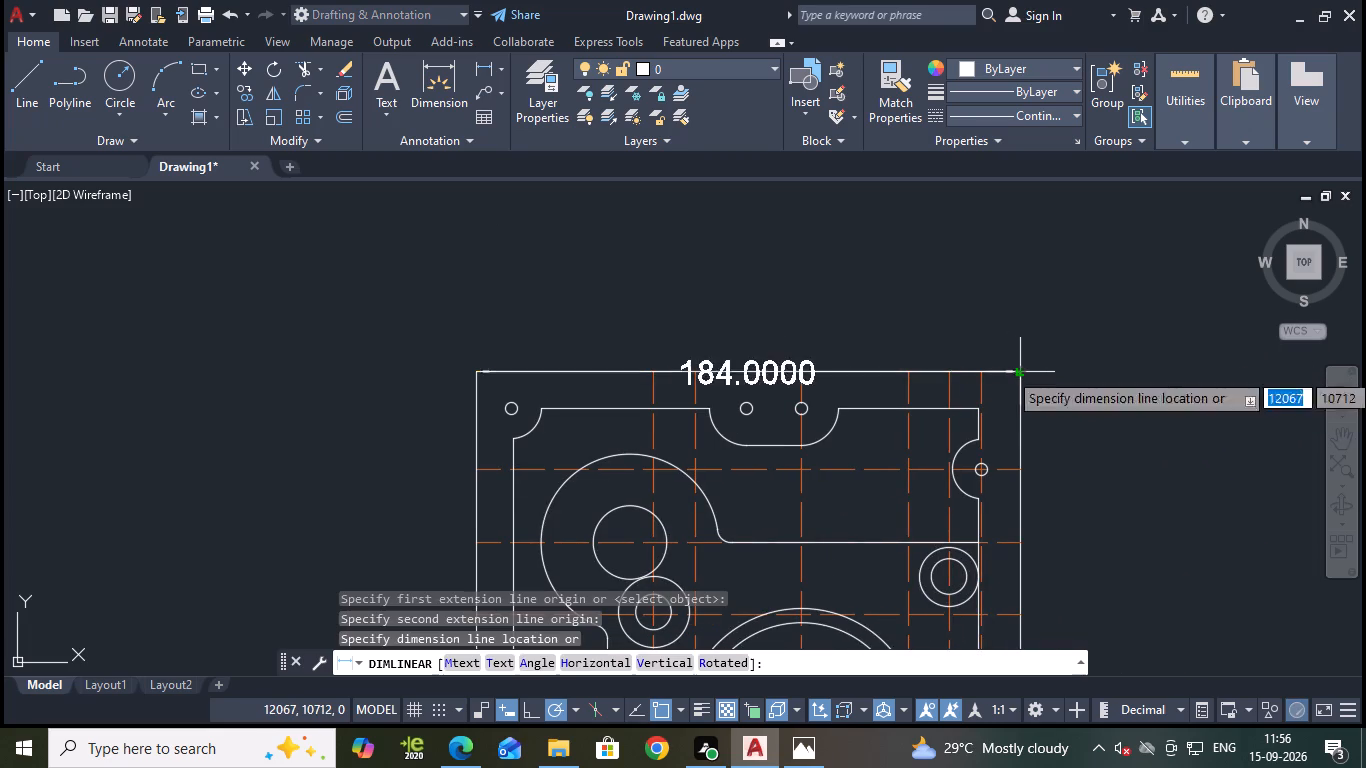
middle_drag(951, 243, 984, 320)
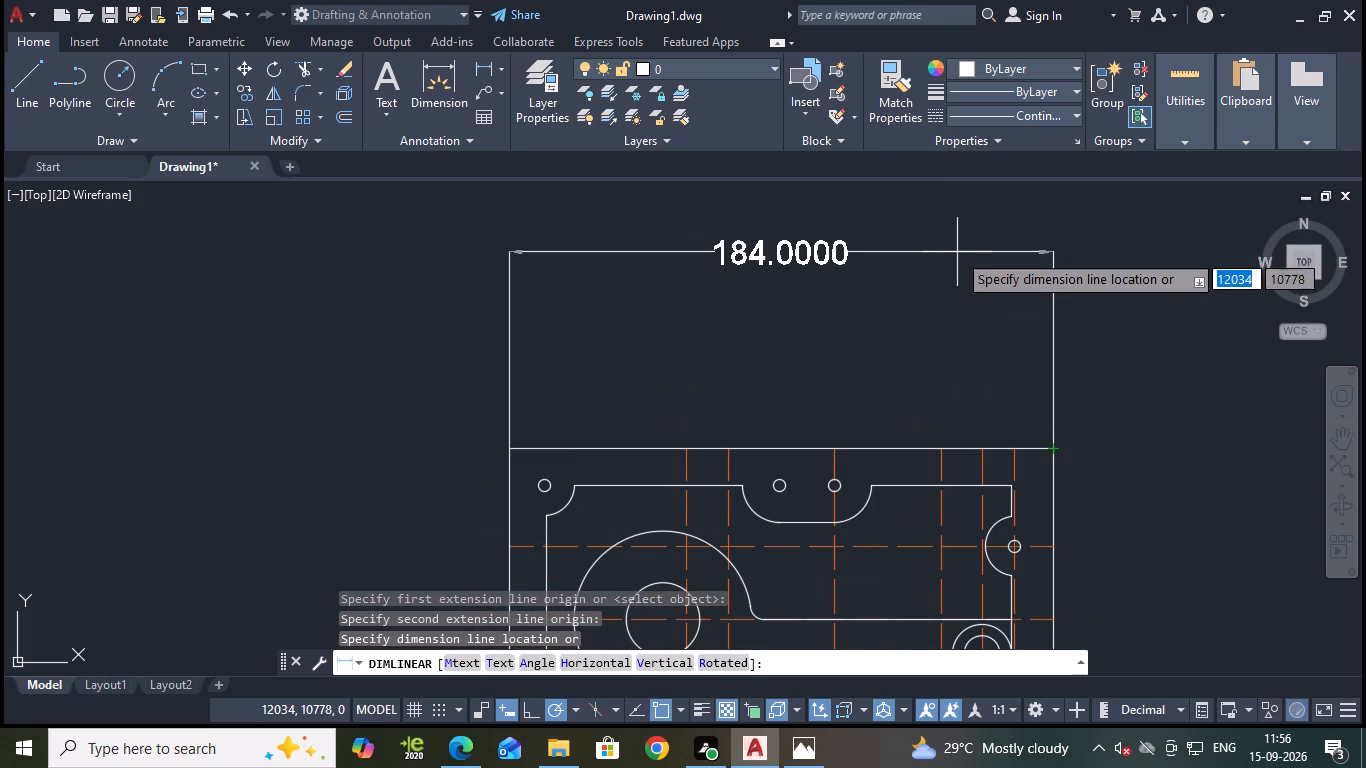
click(963, 225)
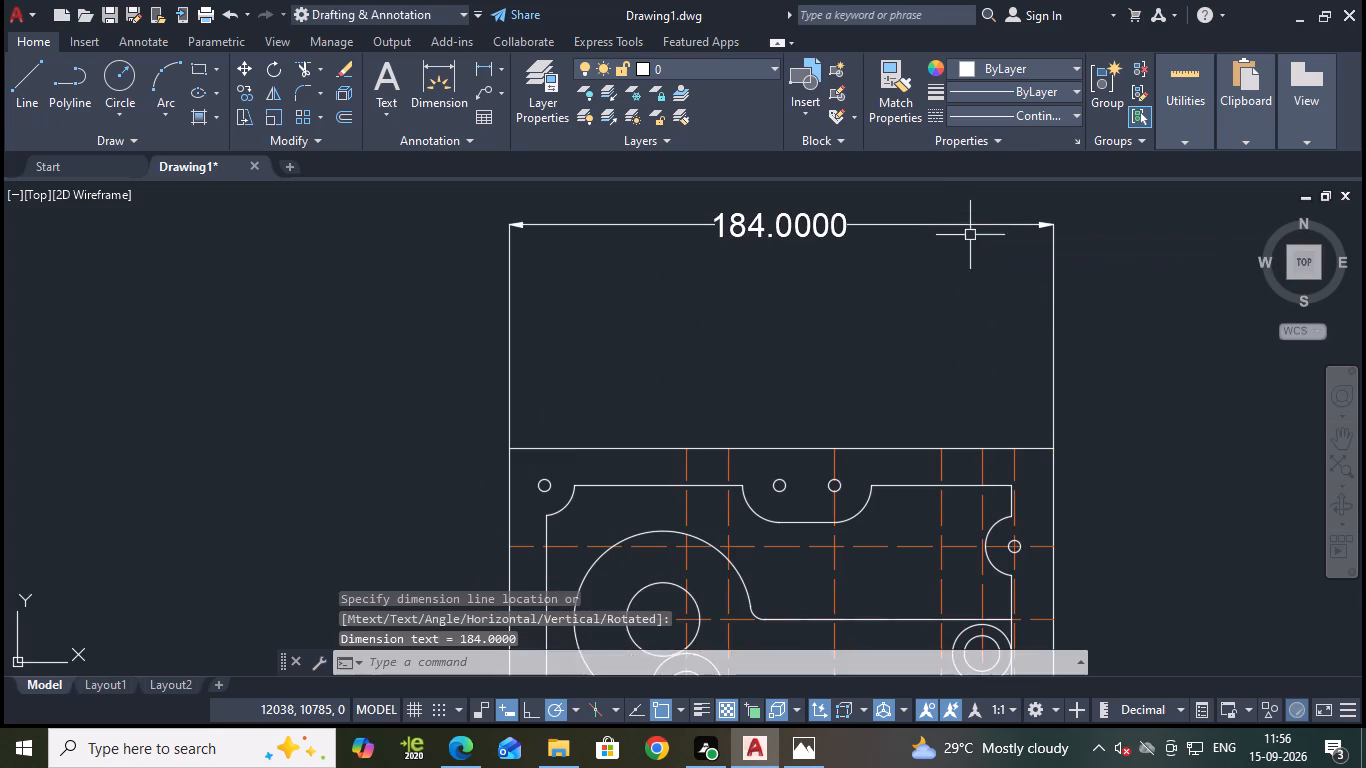
Add a horizontal linear dimension from the main vertical centreline to the upper-left corner notch's small circle, placed just below the overall width dimension.
scroll(988, 269, down, 3)
middle_drag(1060, 331, 1000, 308)
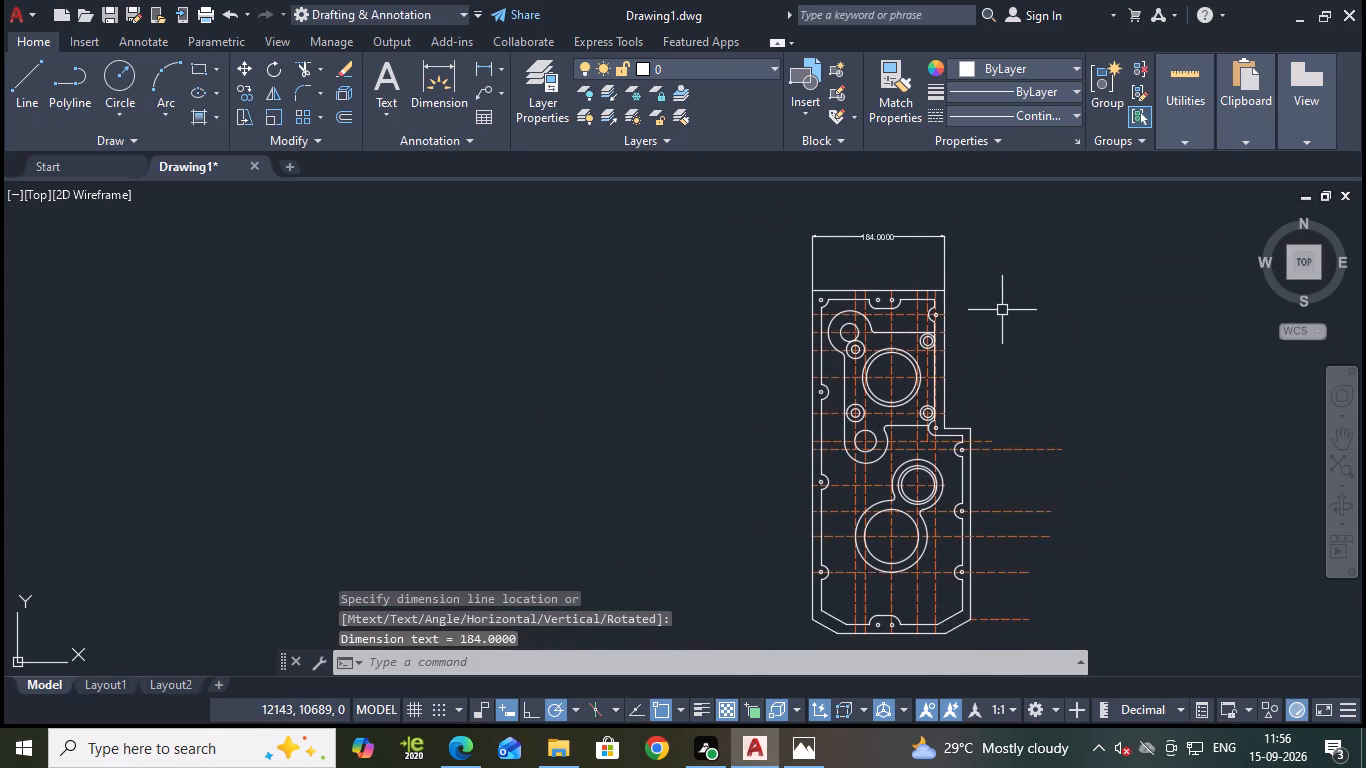
scroll(964, 311, up, 2)
middle_drag(964, 311, 1035, 426)
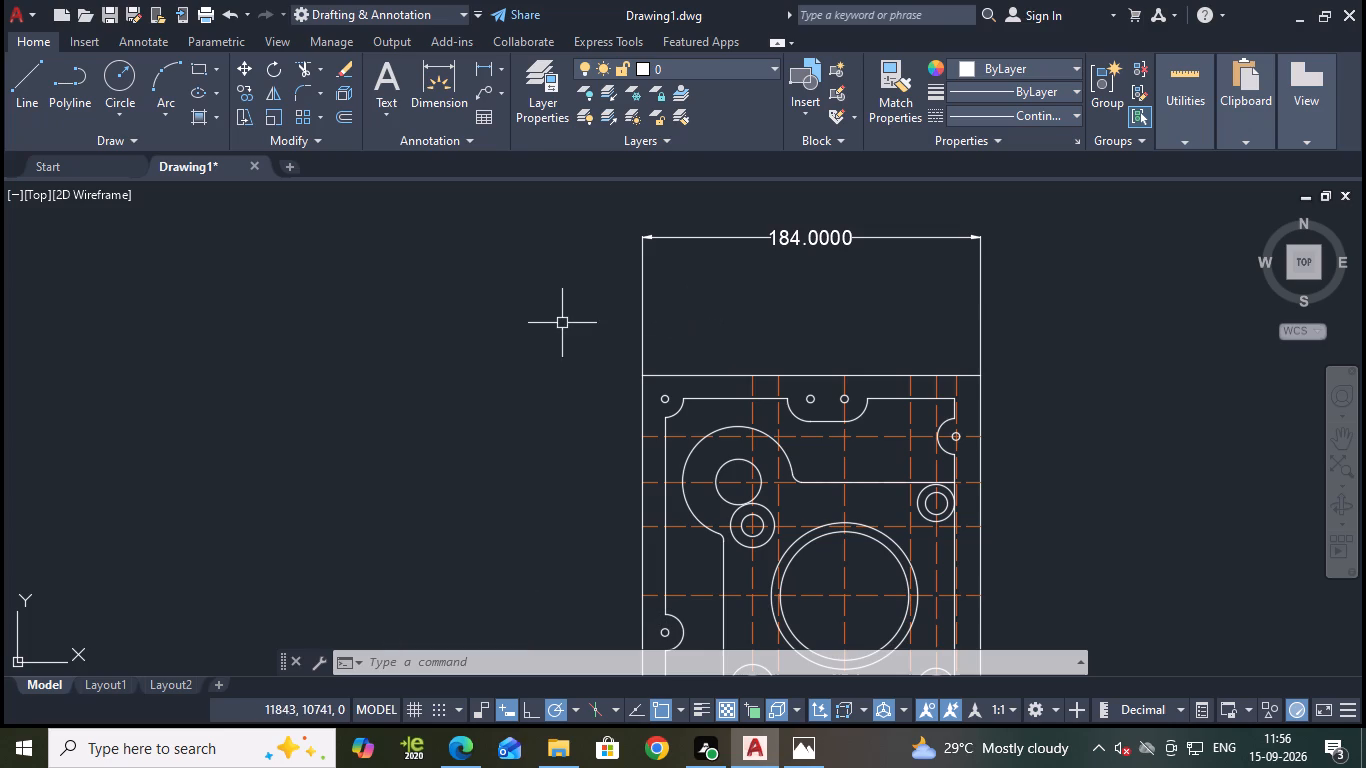
key(space)
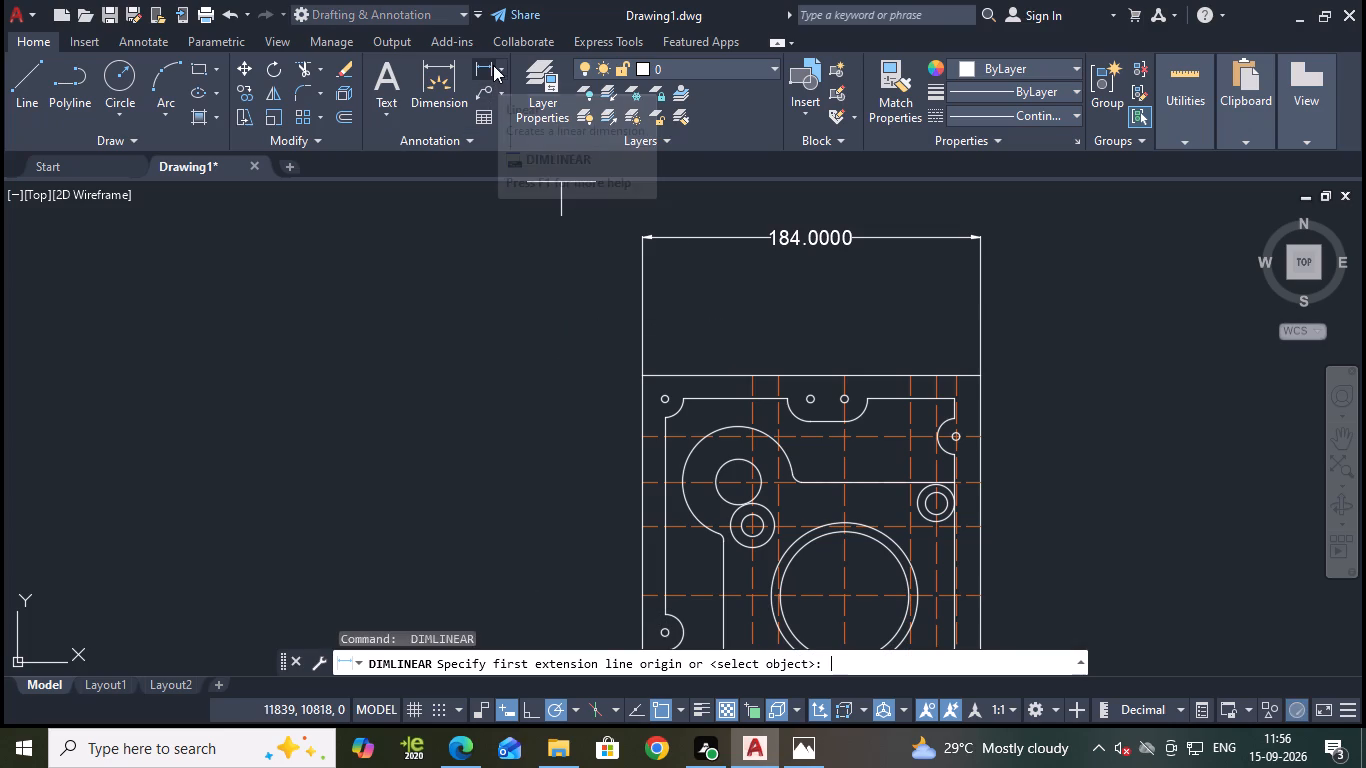
click(488, 64)
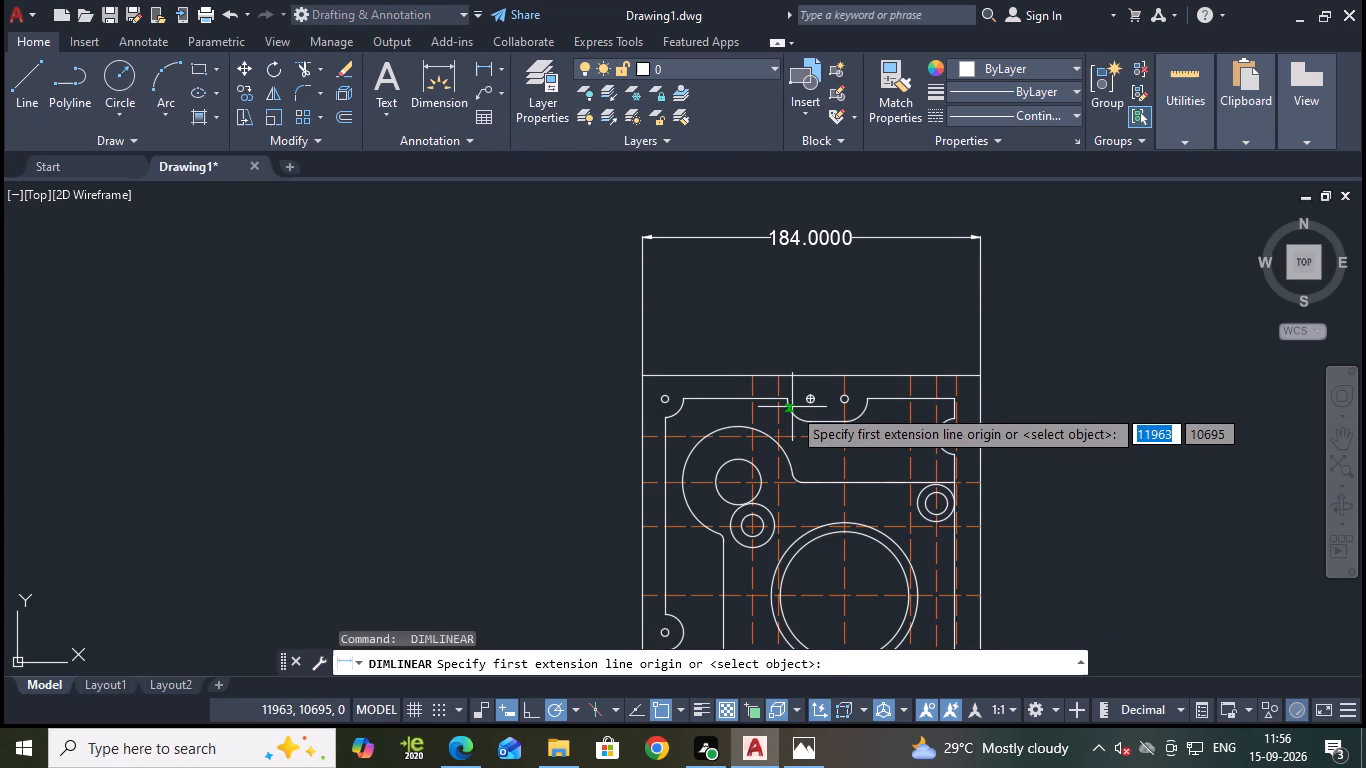
click(847, 379)
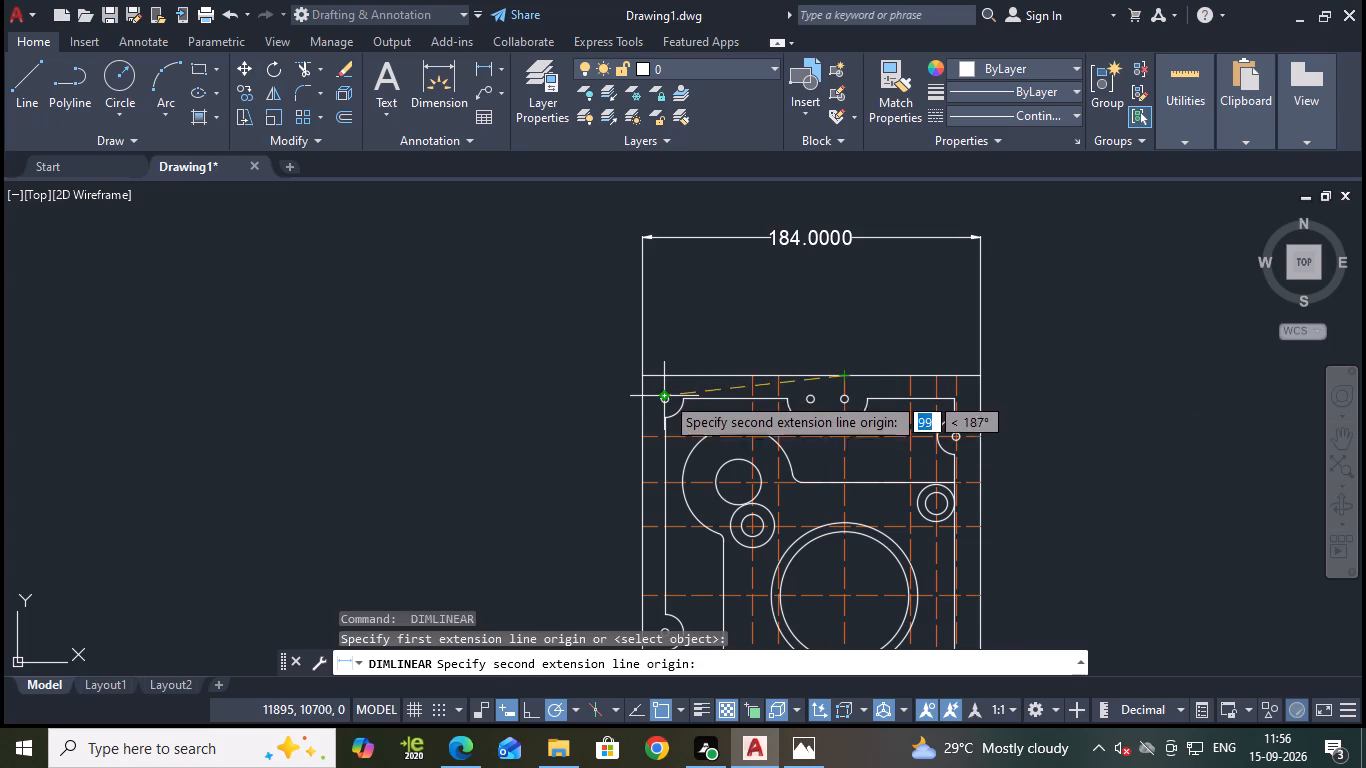
click(665, 401)
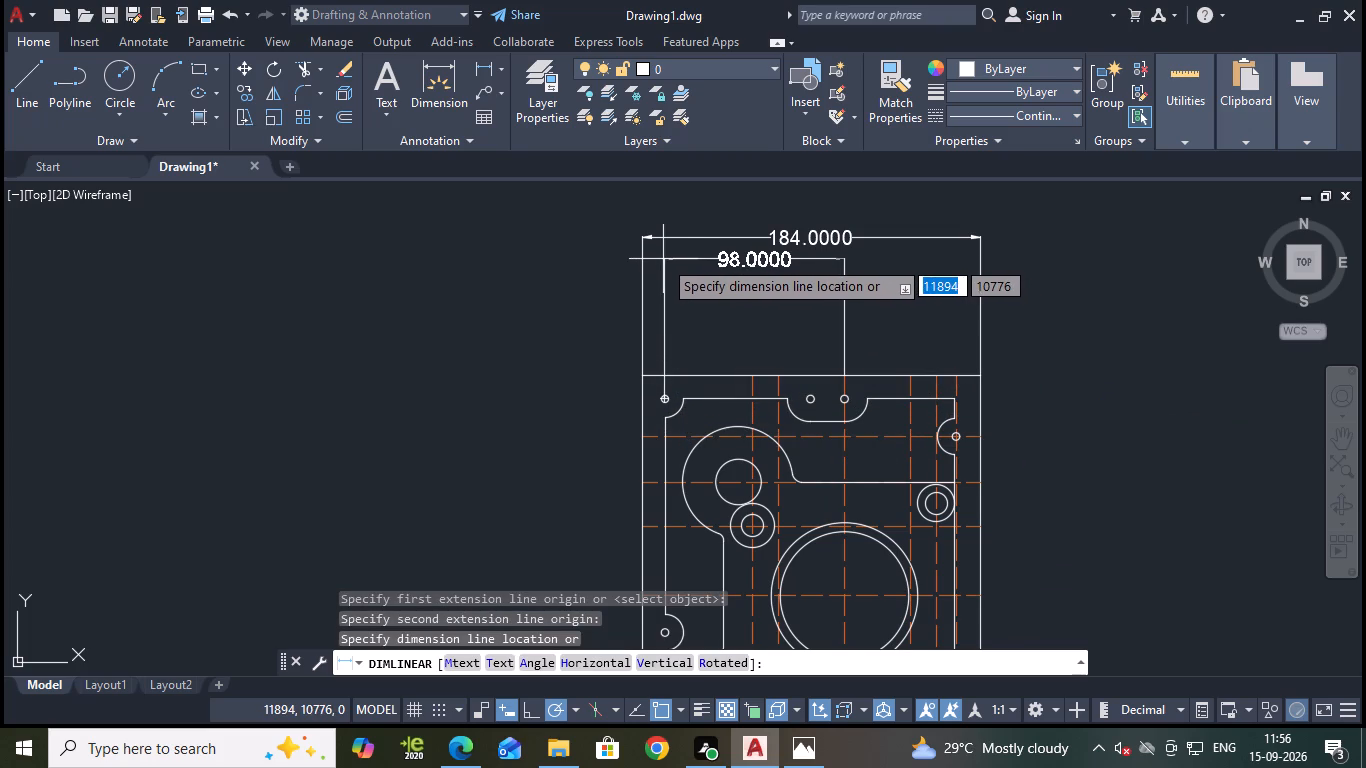
click(663, 259)
Add a horizontal linear dimension from the upper-left bore's centre to the top notch's right small circle, stacked just below the corner-hole dimension.
middle_drag(900, 305, 868, 295)
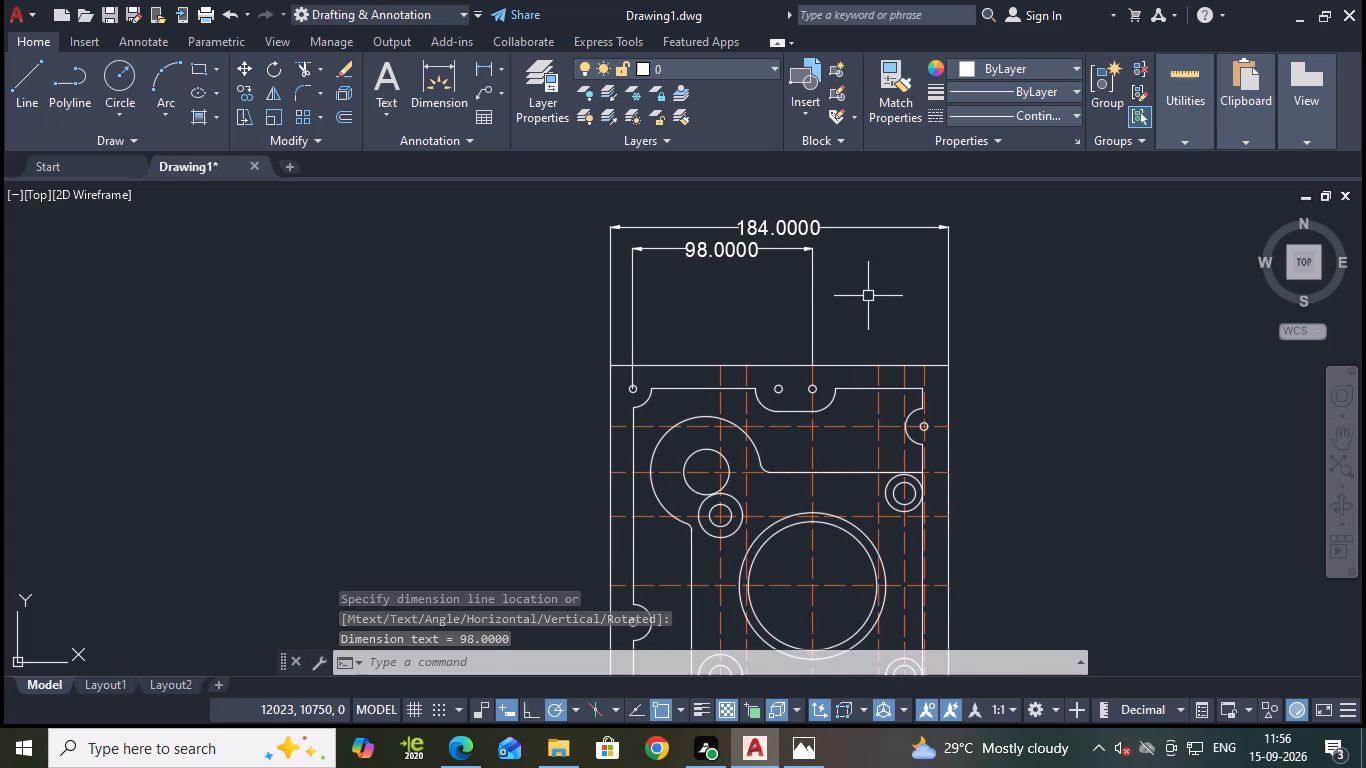
key(space)
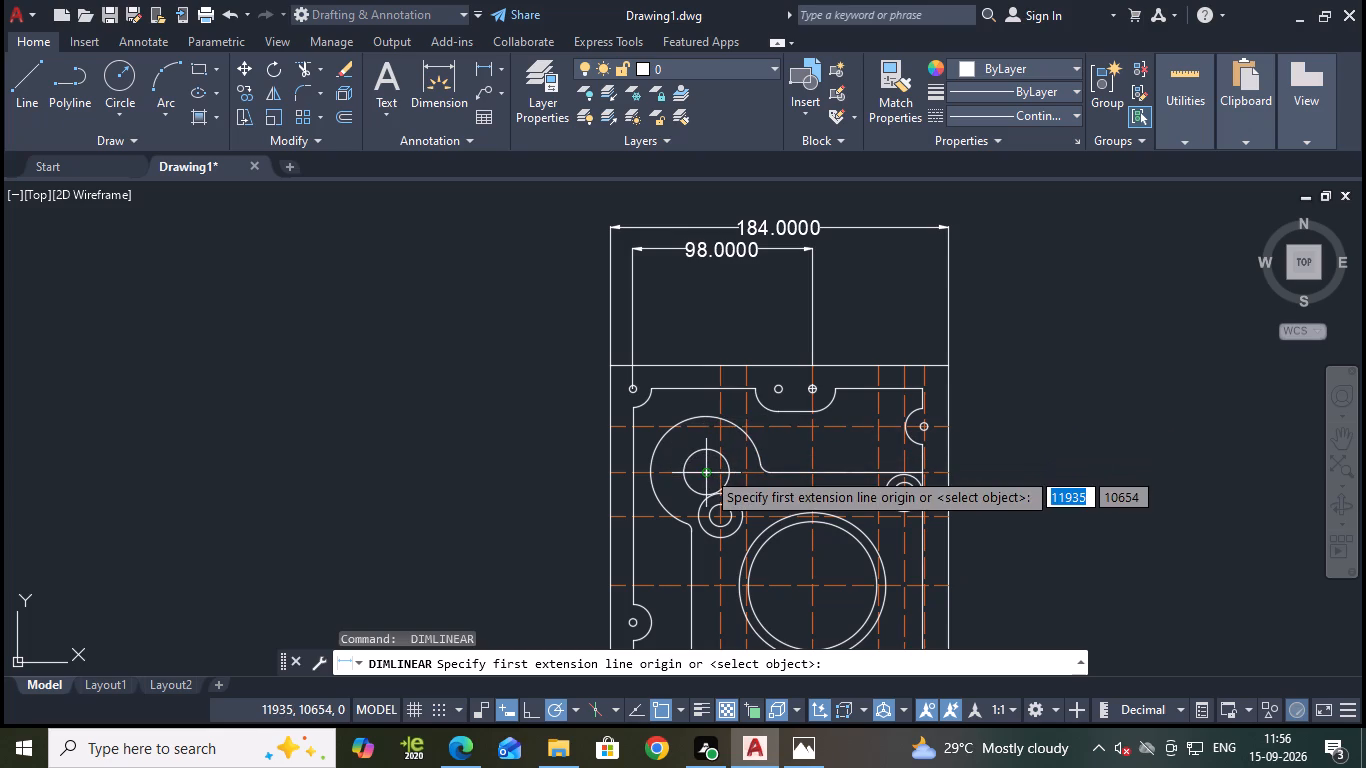
click(706, 470)
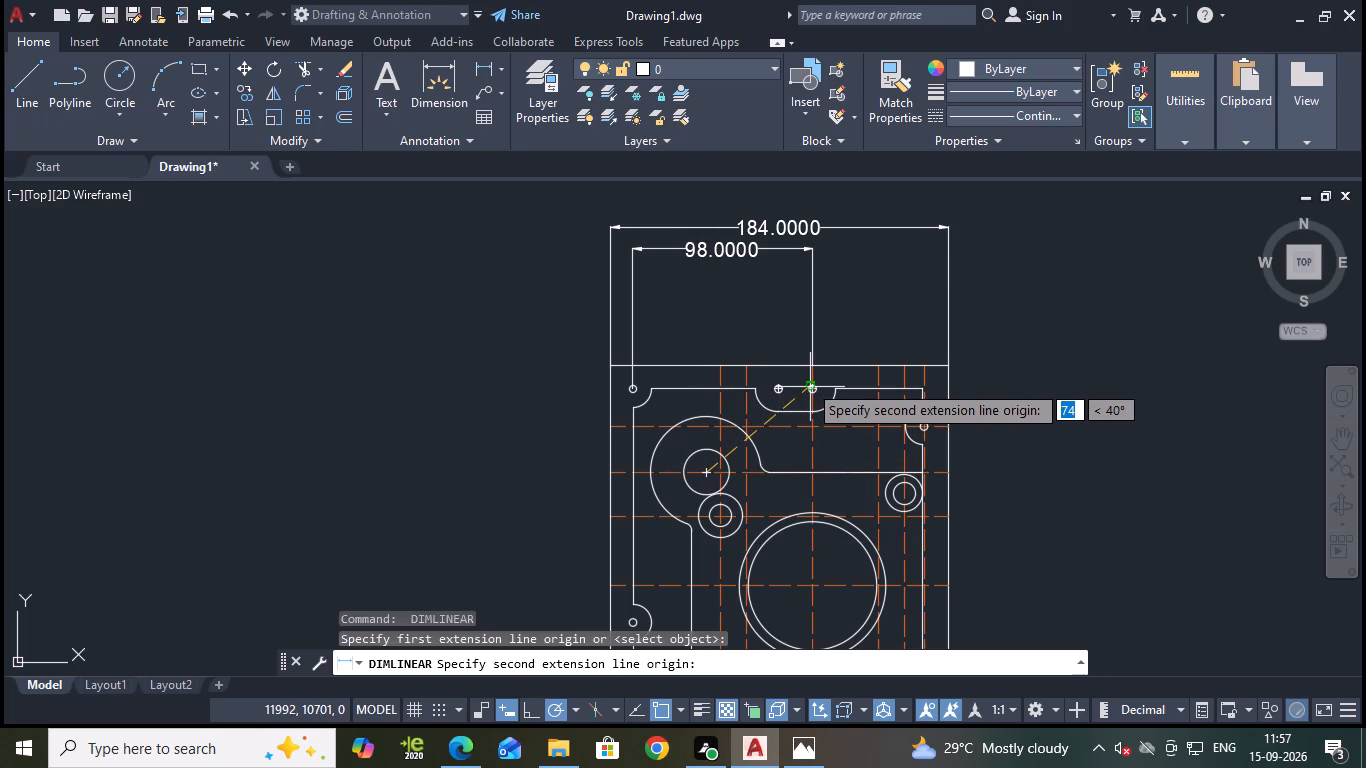
scroll(808, 394, up, 3)
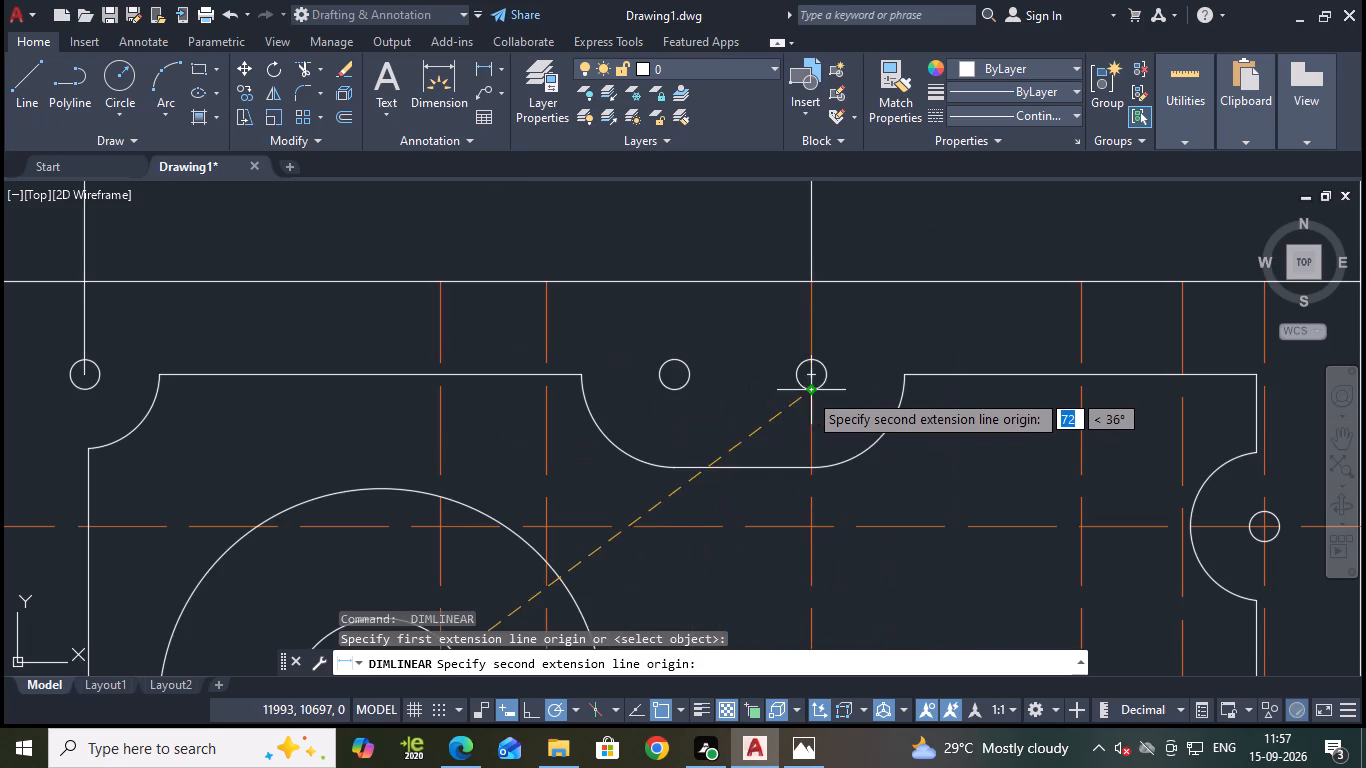
click(812, 375)
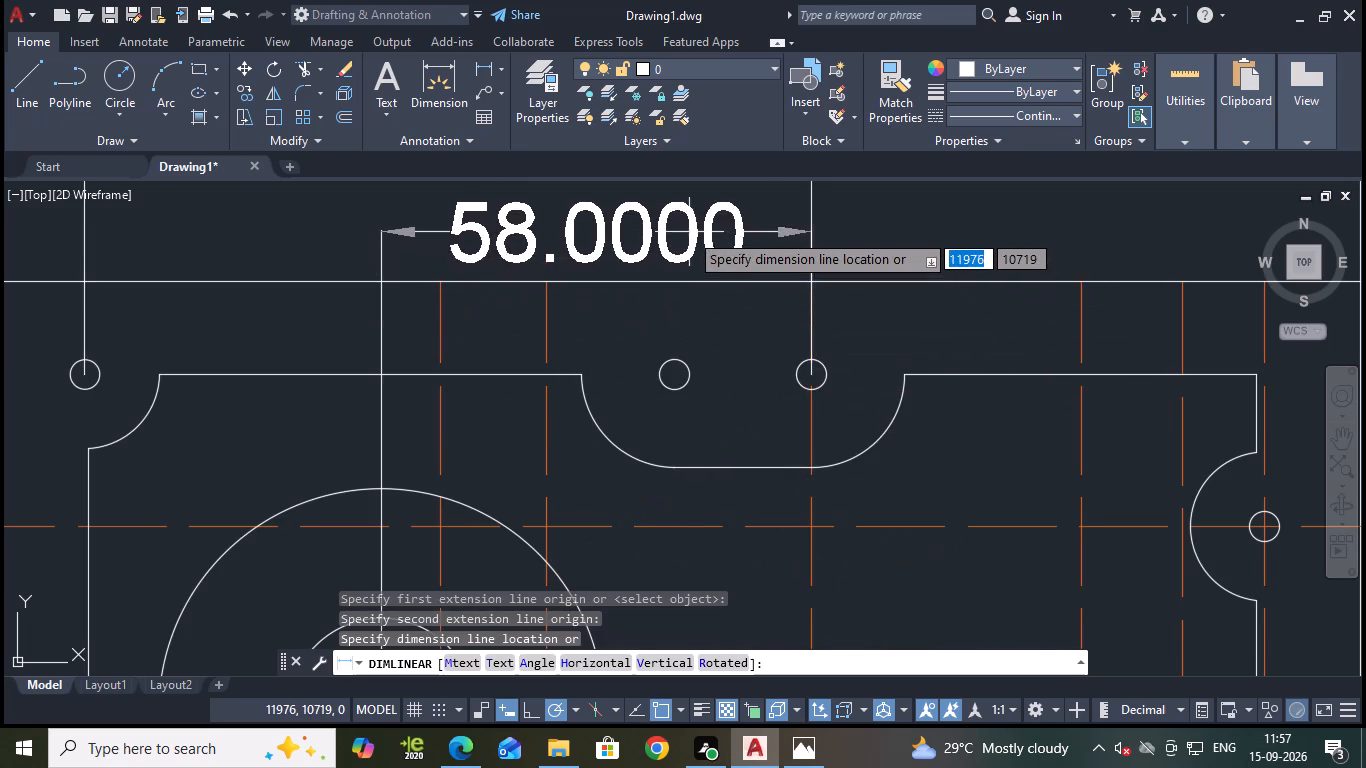
scroll(689, 232, down, 1)
middle_drag(684, 215, 700, 401)
scroll(607, 211, down, 2)
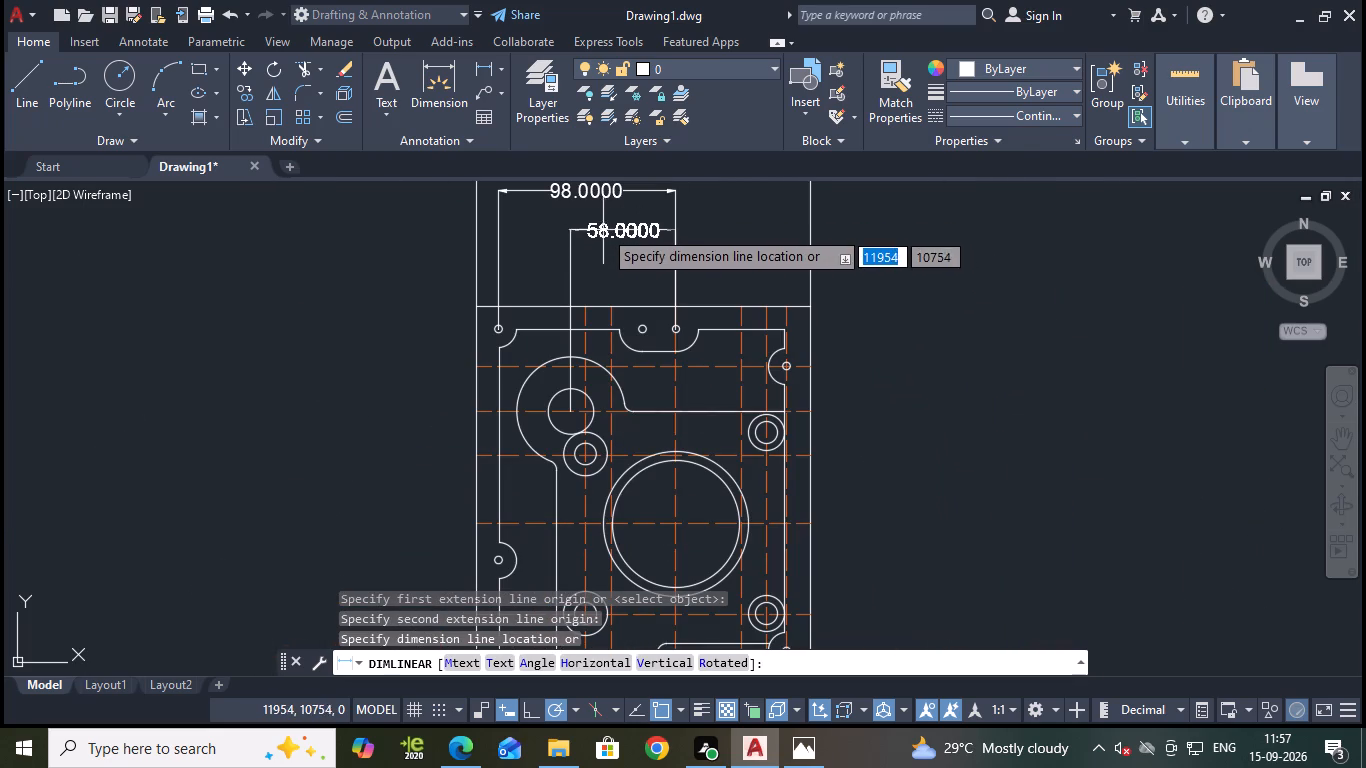
click(598, 213)
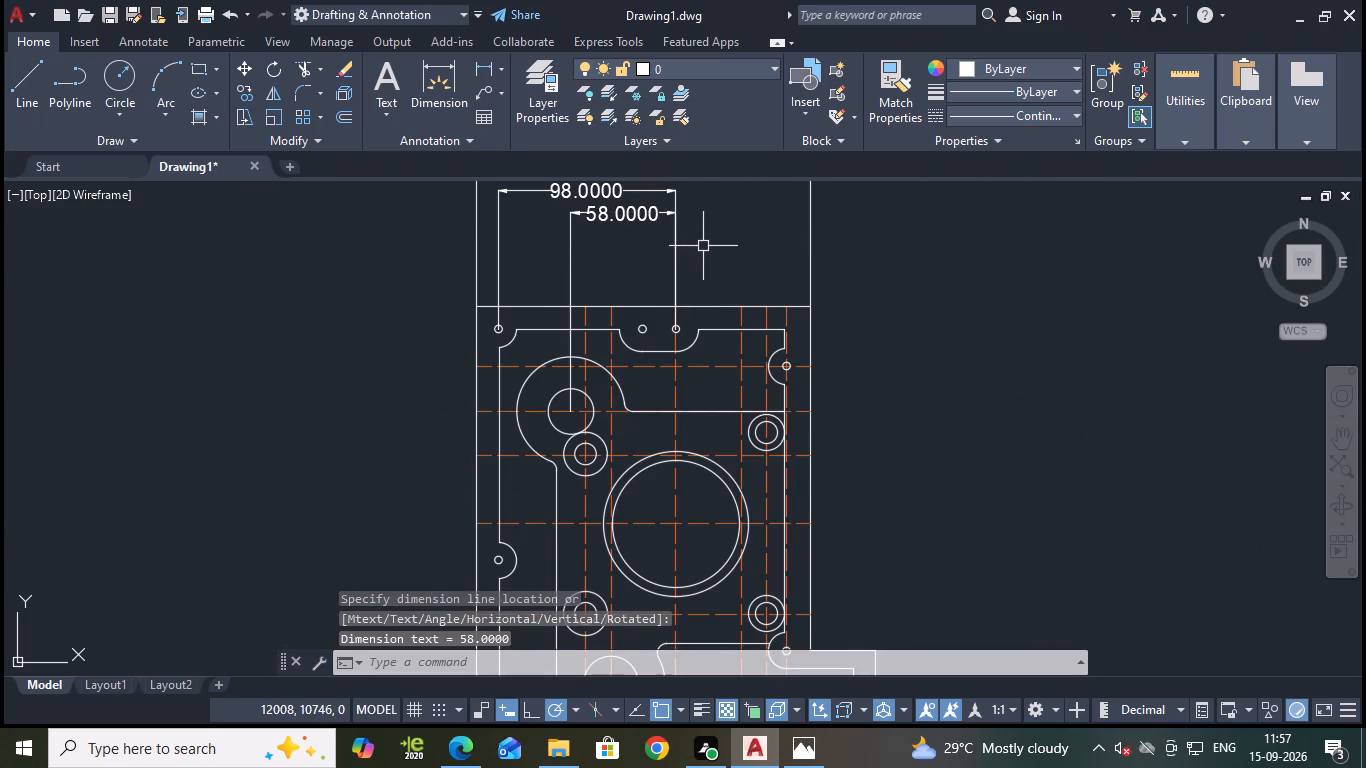
Dimension horizontally from the small double circle beneath the upper-left bore to the top notch's right small circle, as the lowest row of the stack.
middle_drag(709, 248, 726, 336)
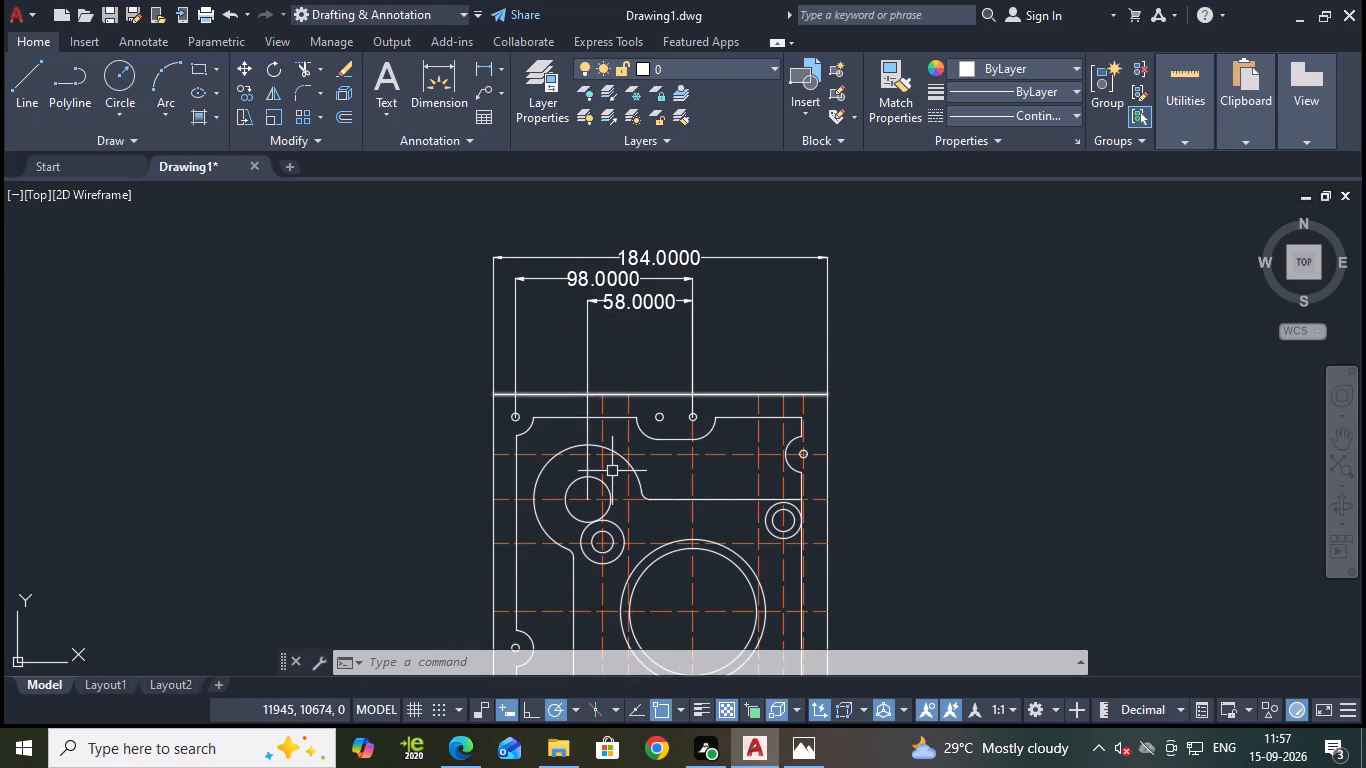
key(space)
click(605, 544)
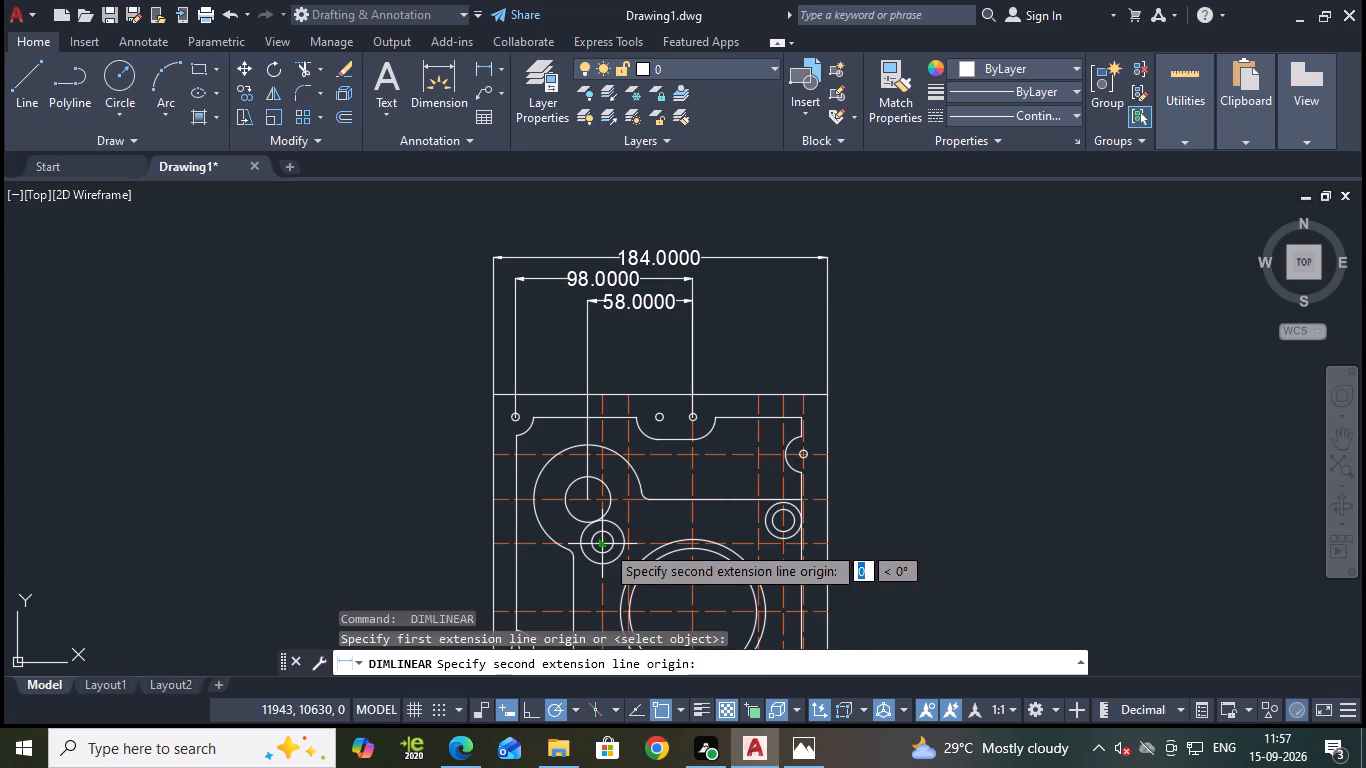
click(690, 417)
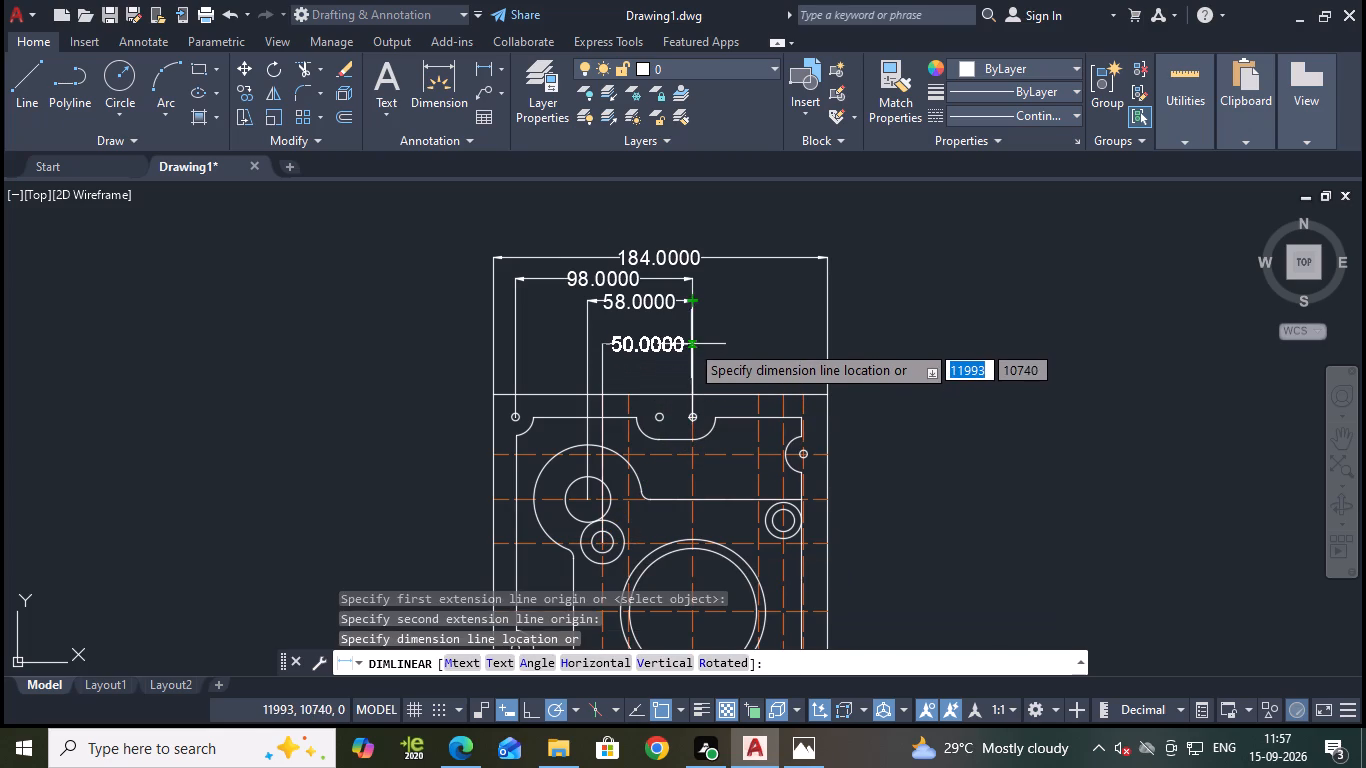
click(686, 326)
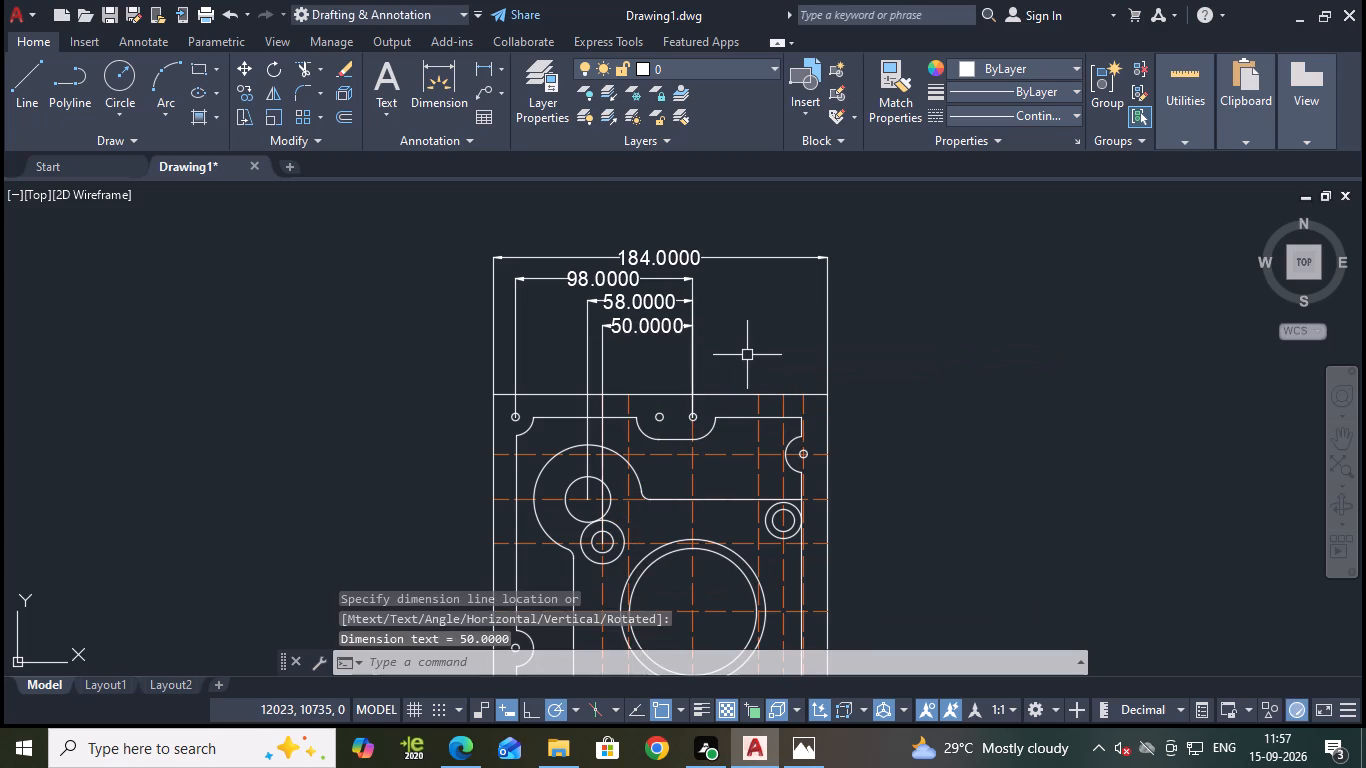
Dimension horizontally from the upper-right double circle's centre to the top notch's right small circle, aligned with the stack's lowest dimension.
key(space)
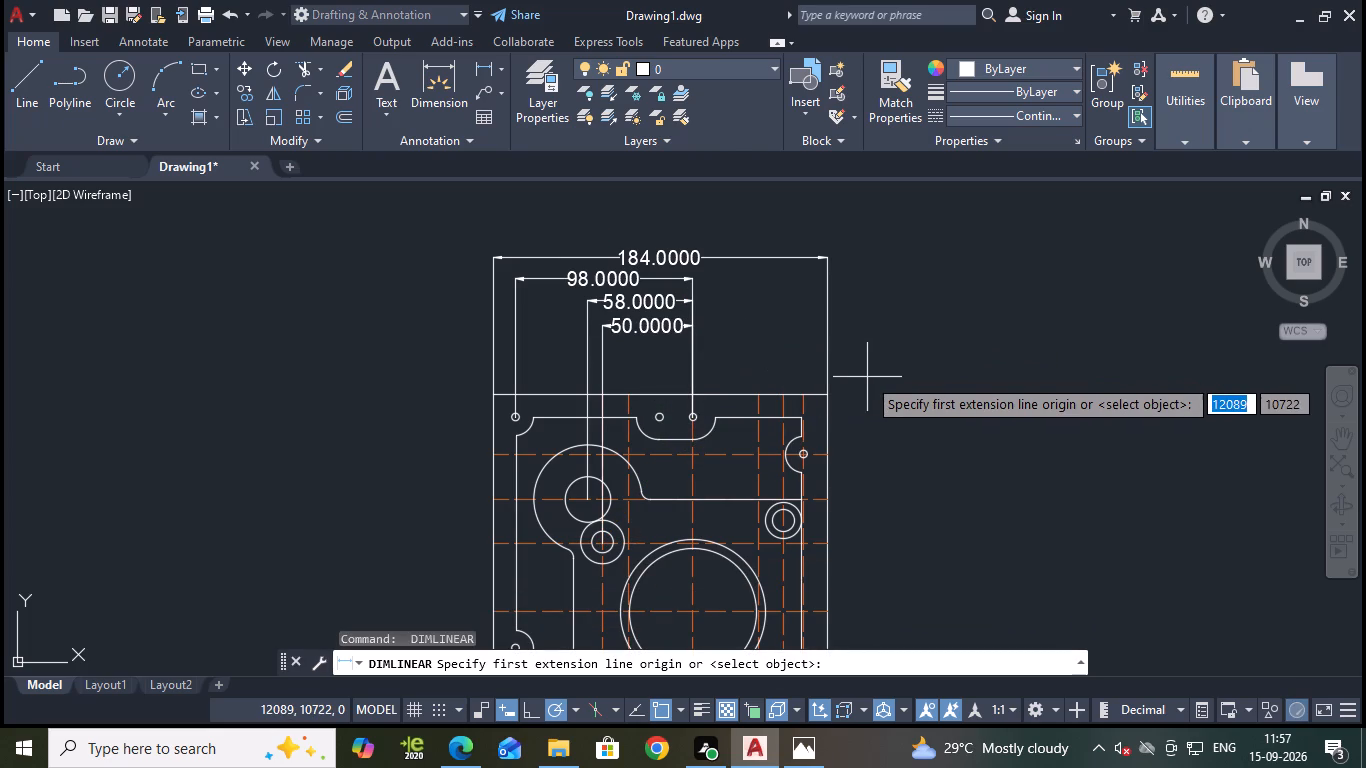
click(786, 521)
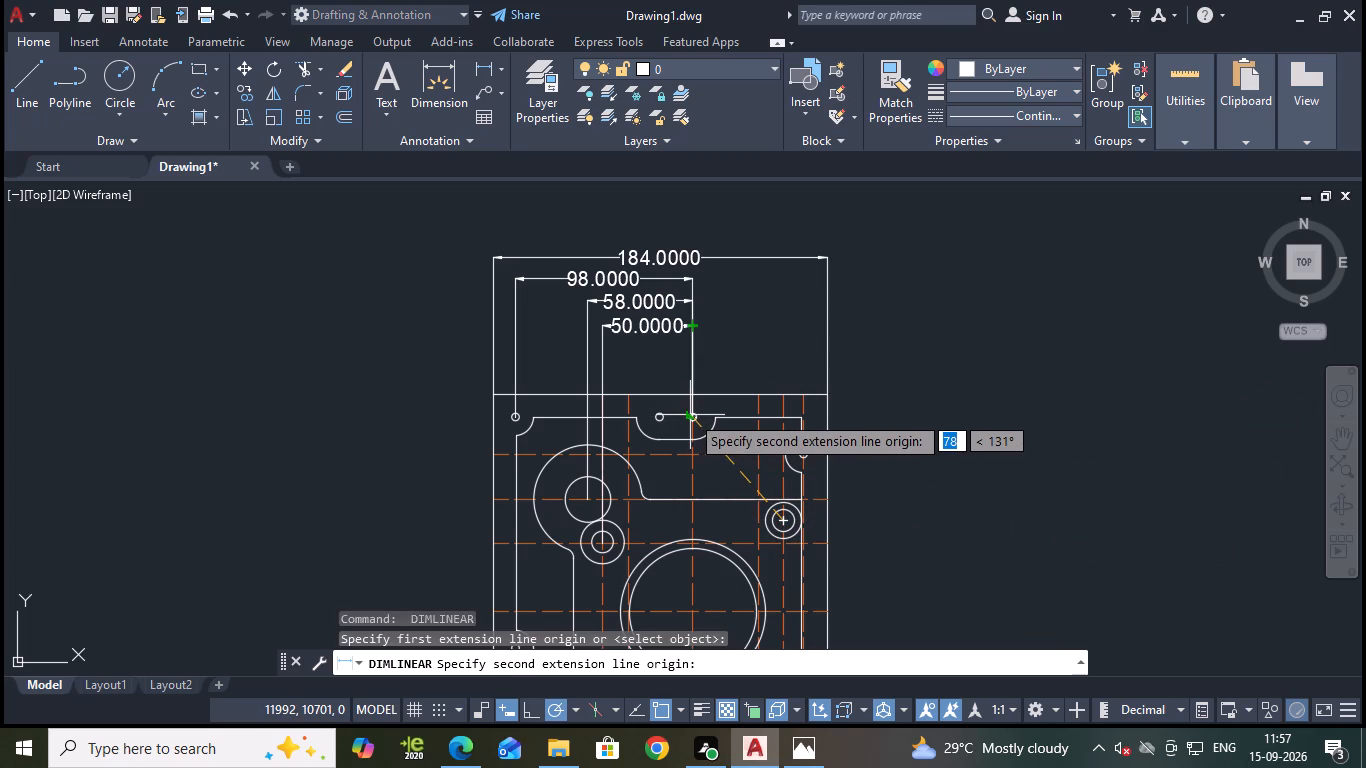
scroll(690, 414, up, 3)
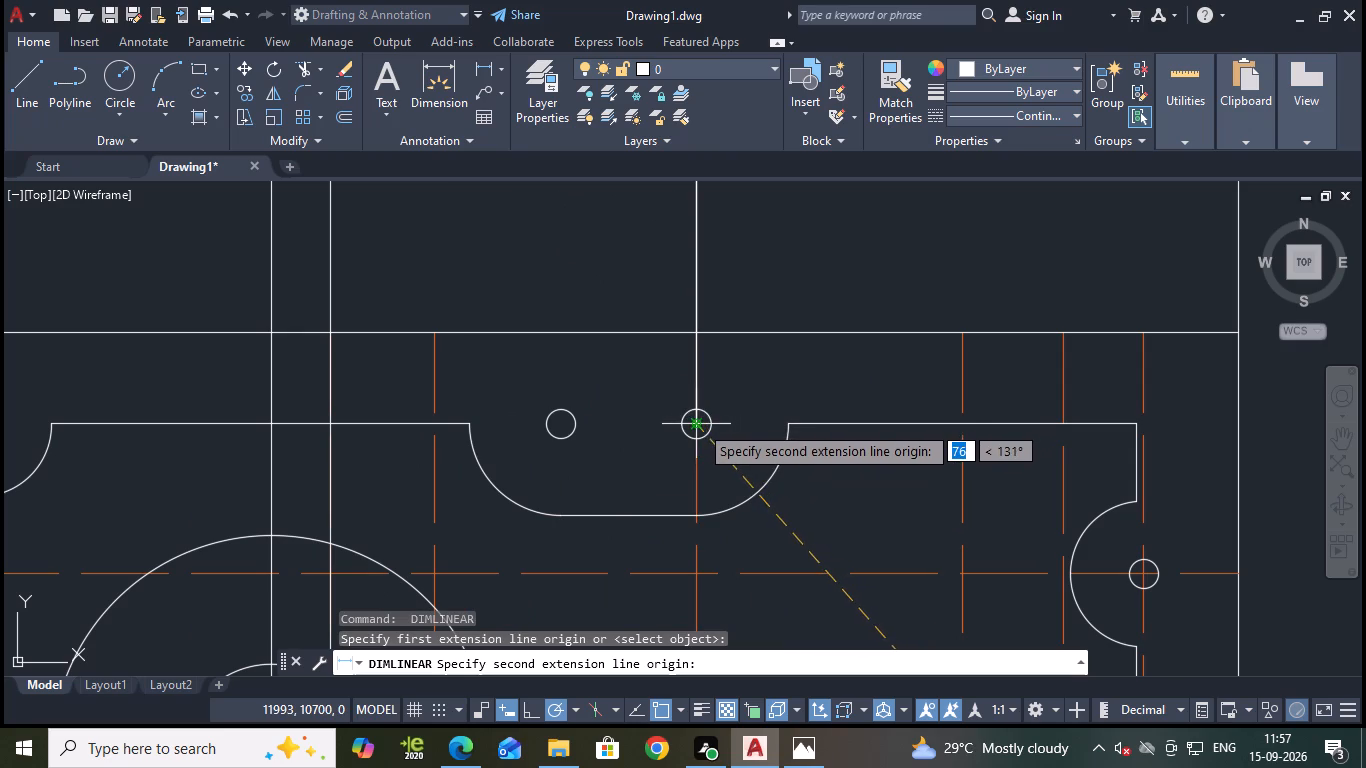
click(698, 425)
scroll(769, 275, down, 3)
middle_drag(767, 291, 755, 376)
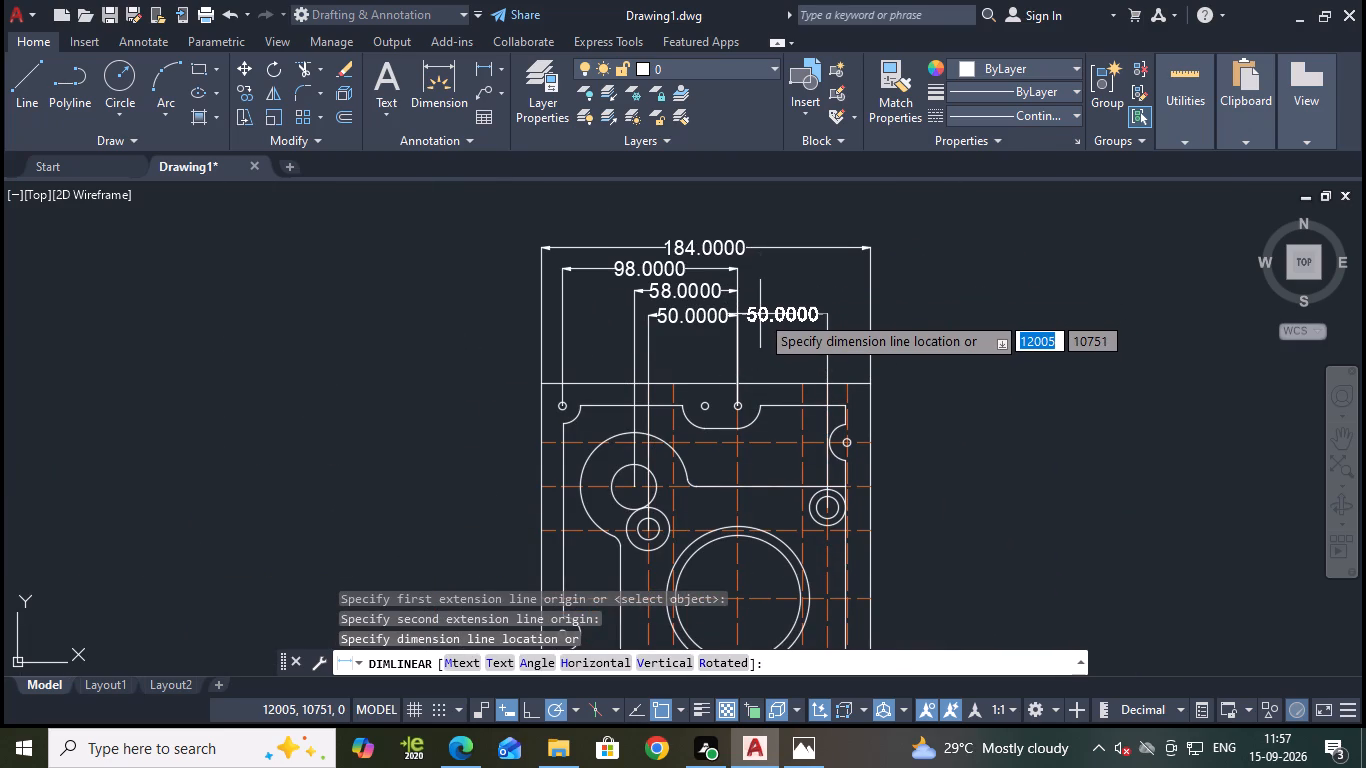
click(757, 315)
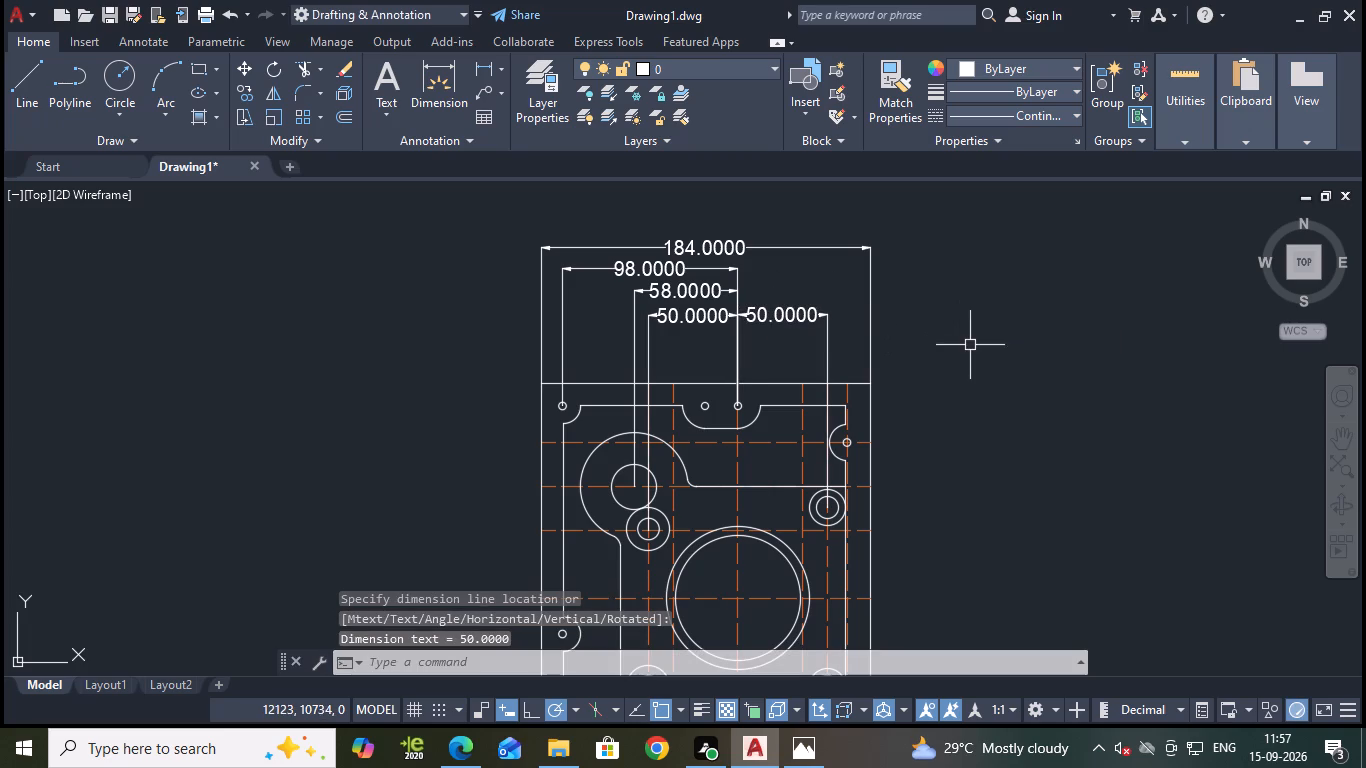
Save the drawing.
key(ctrl+s)
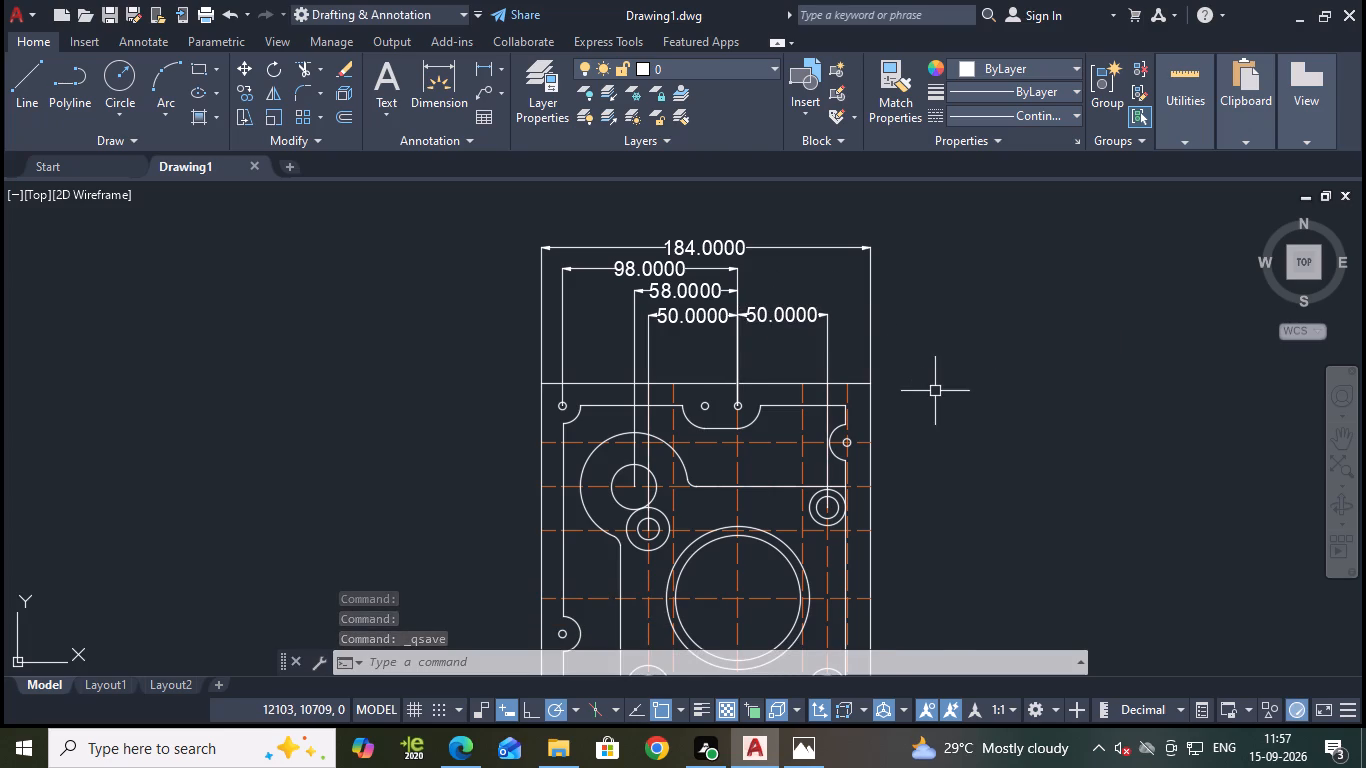
Add a vertical linear dimension of the plate's full height, from its top-left corner to the bottom edge, about 110 units left of the plate.
scroll(935, 393, down, 1)
middle_drag(949, 435, 955, 202)
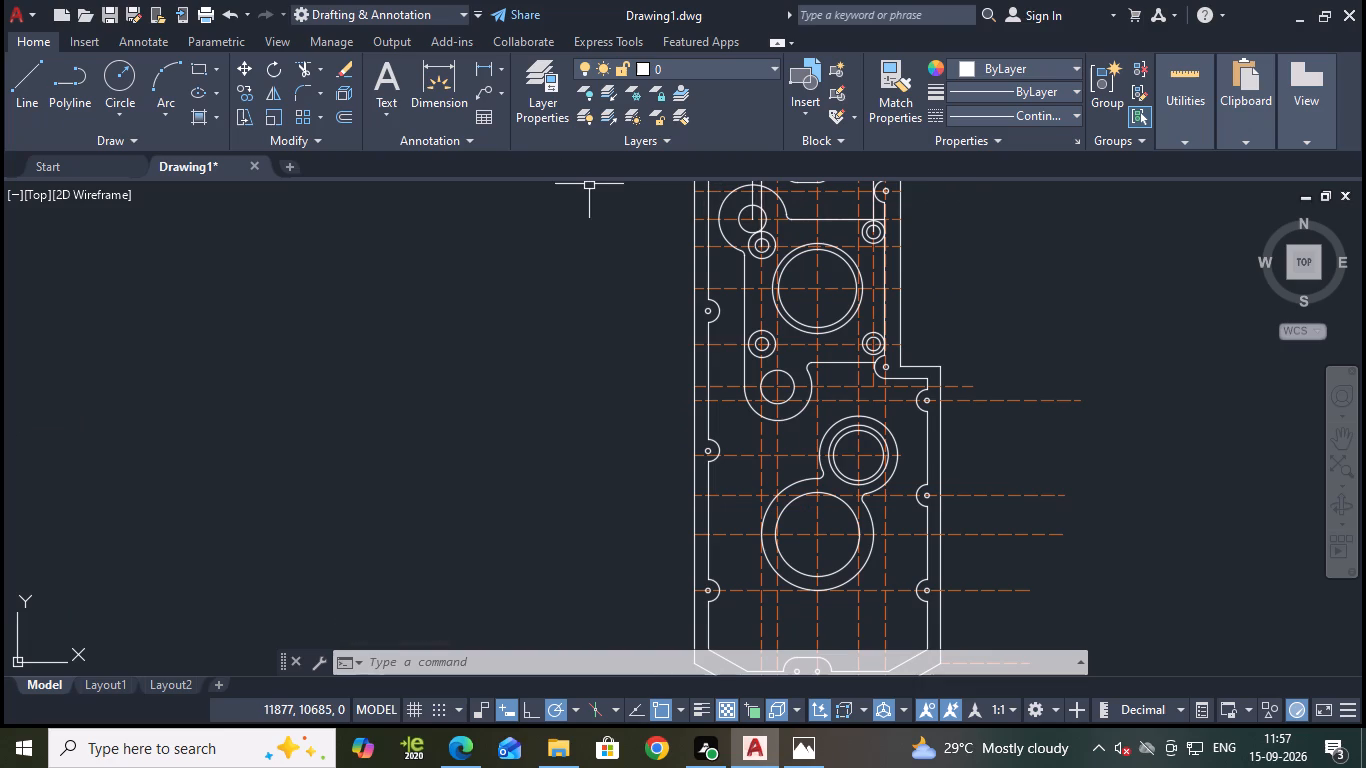
click(492, 69)
scroll(645, 321, down, 1)
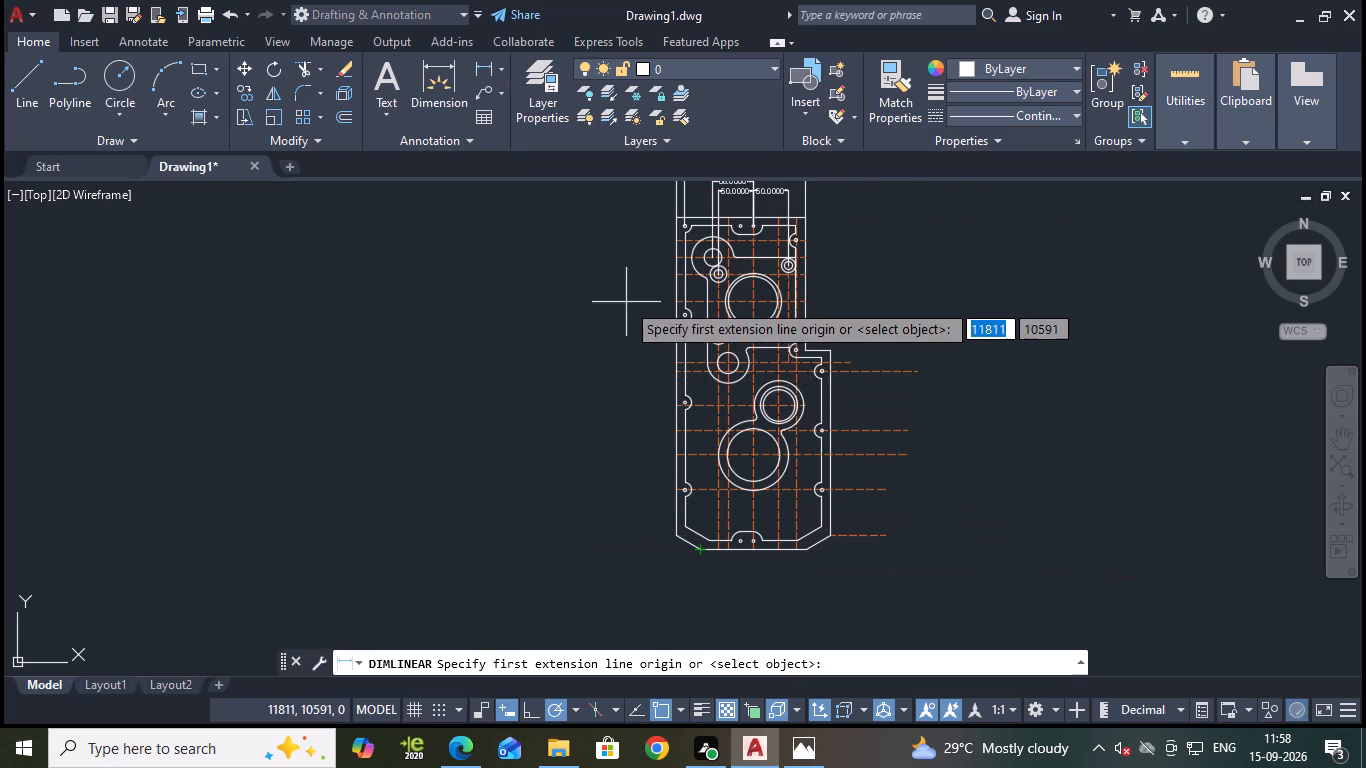
click(675, 217)
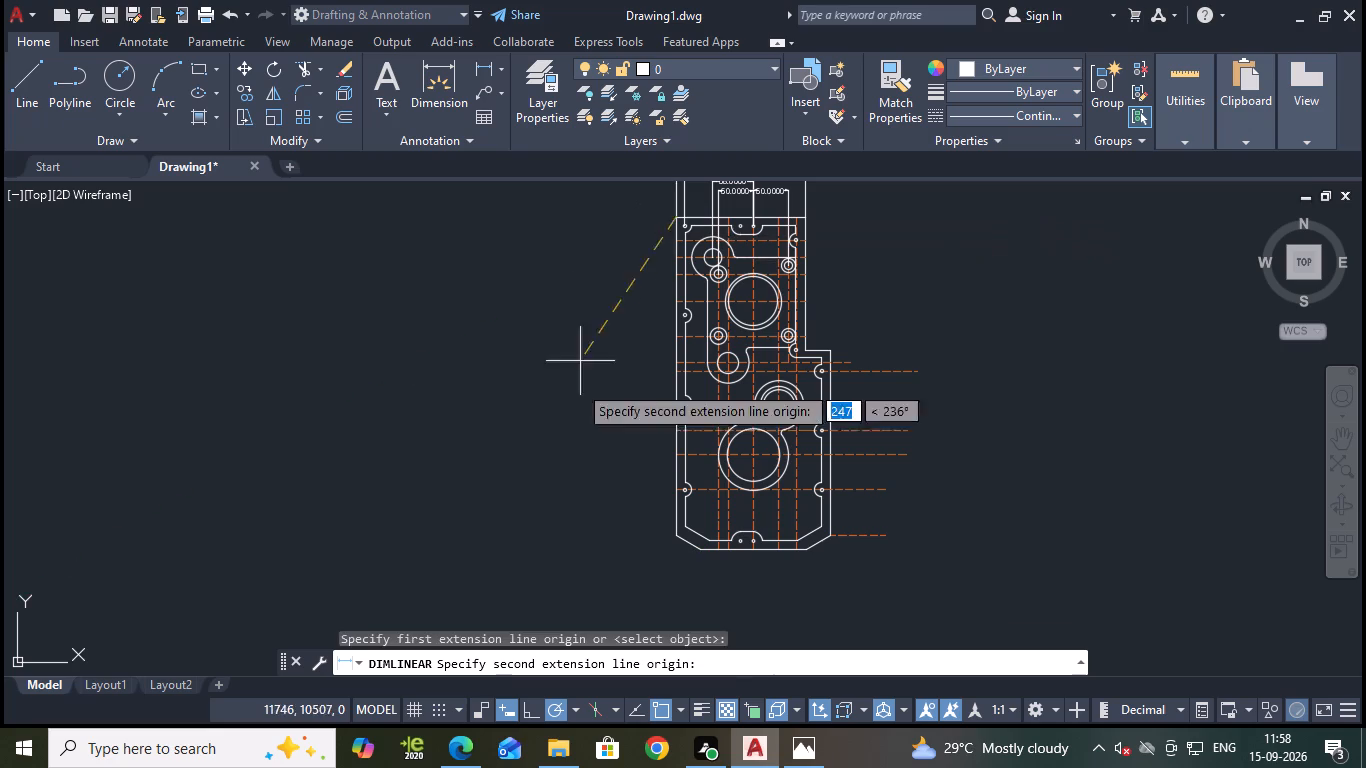
click(702, 548)
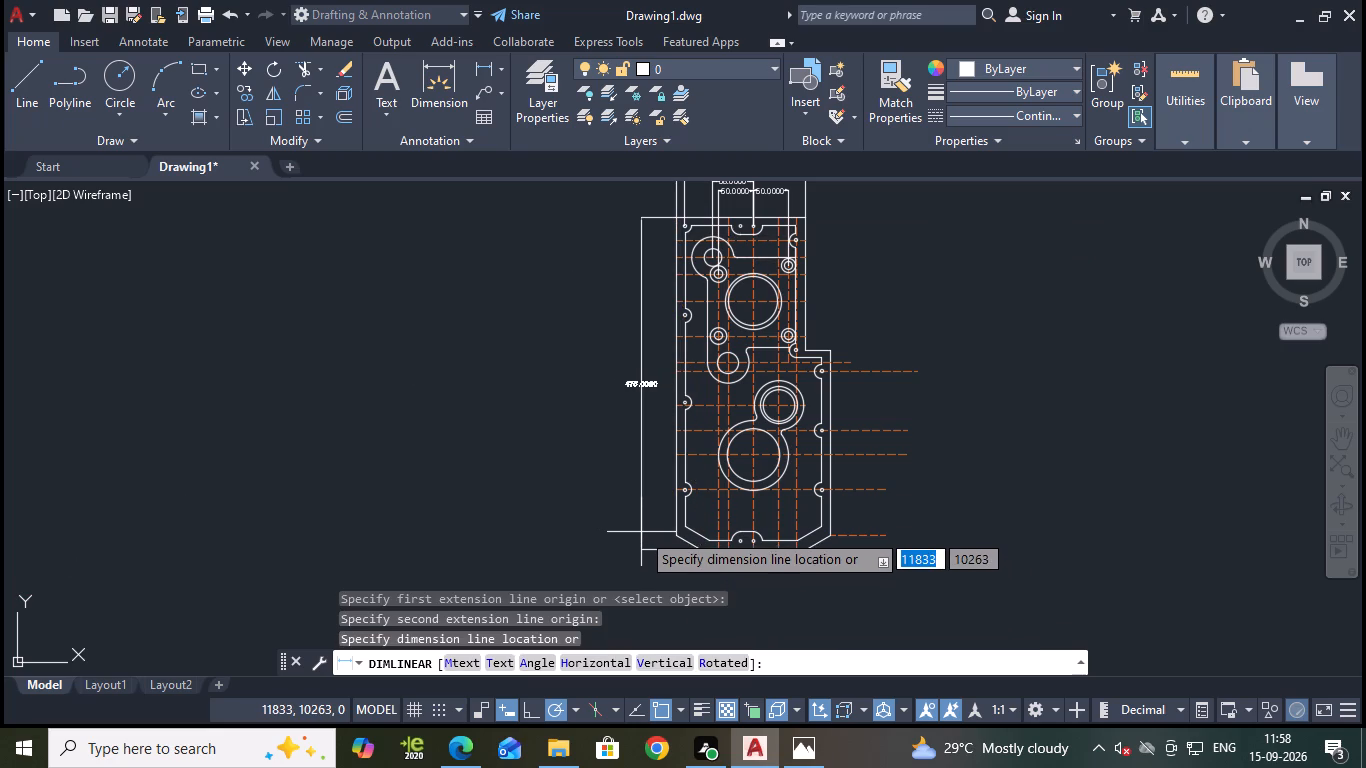
scroll(641, 532, up, 1)
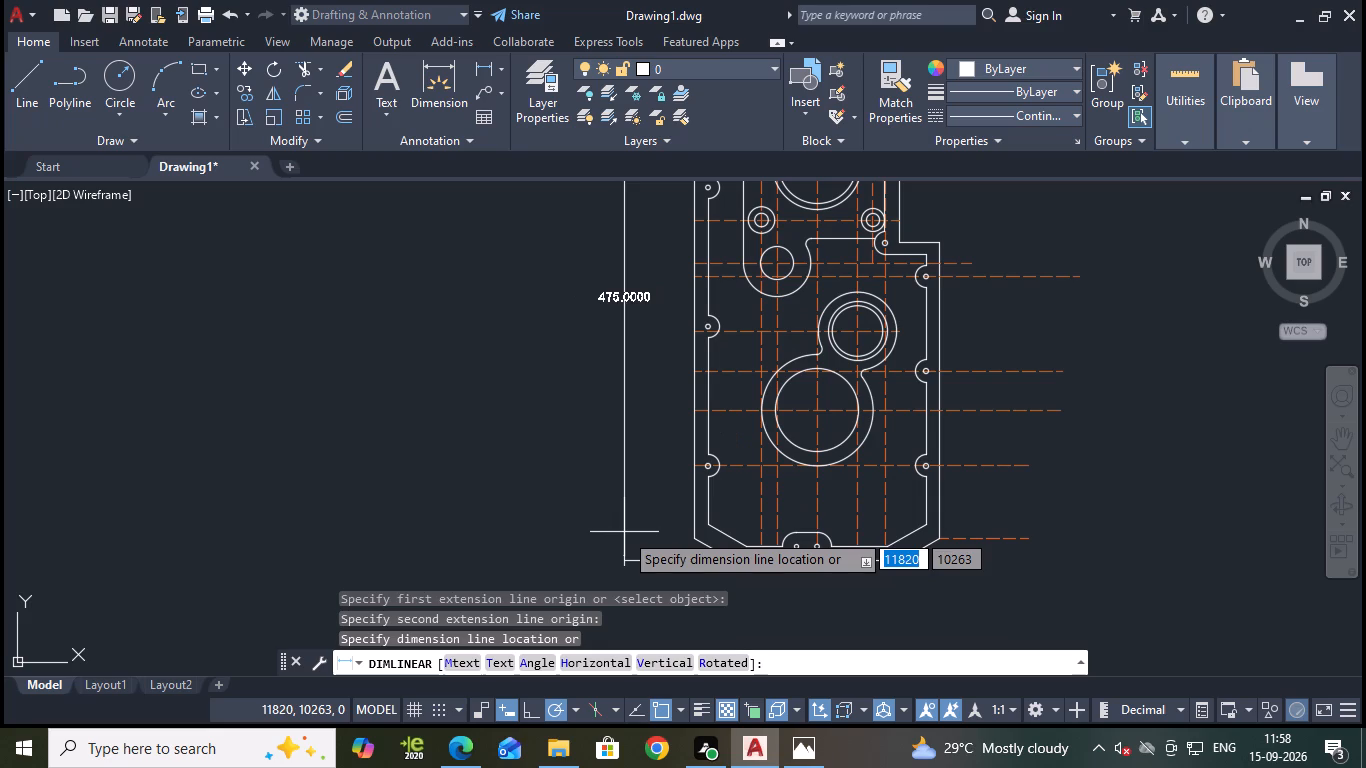
click(568, 519)
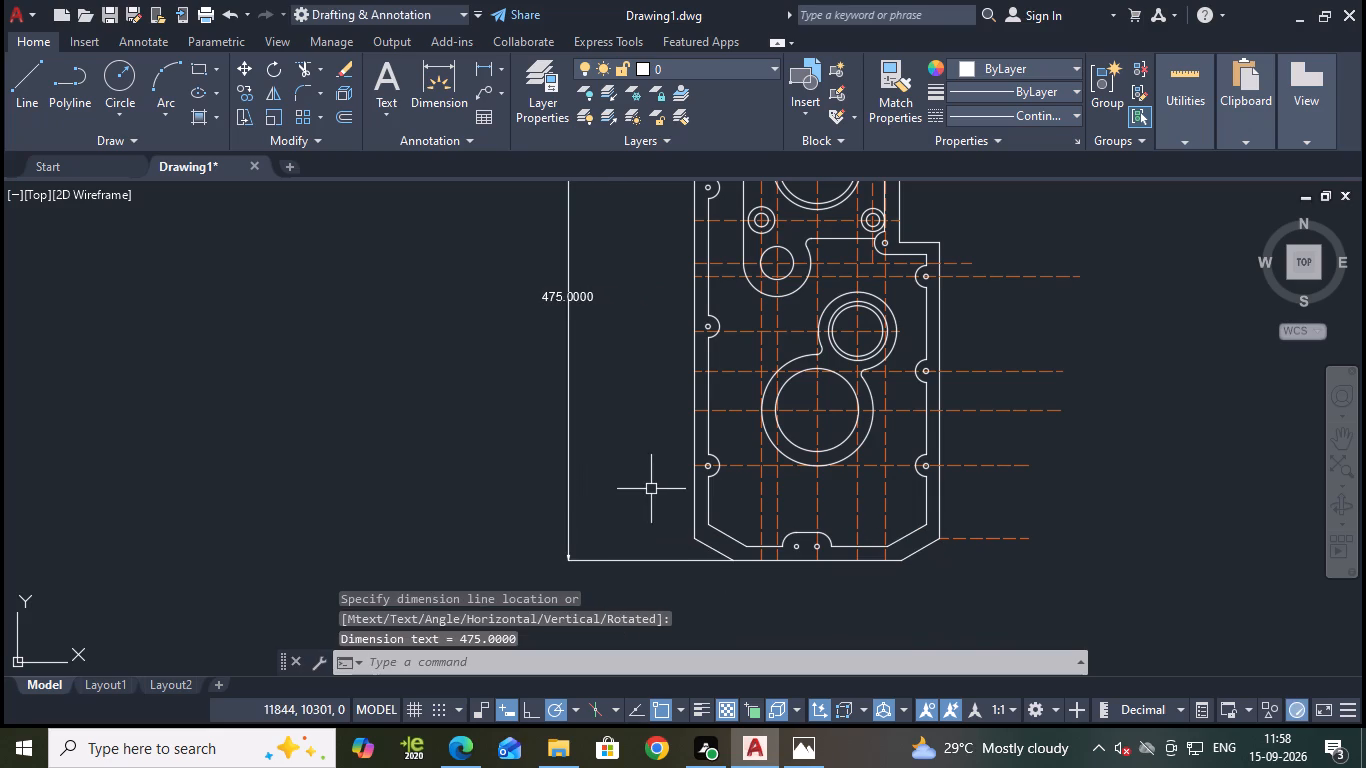
Save the drawing with the overall height dimension added.
scroll(651, 489, down, 1)
middle_drag(652, 489, 672, 520)
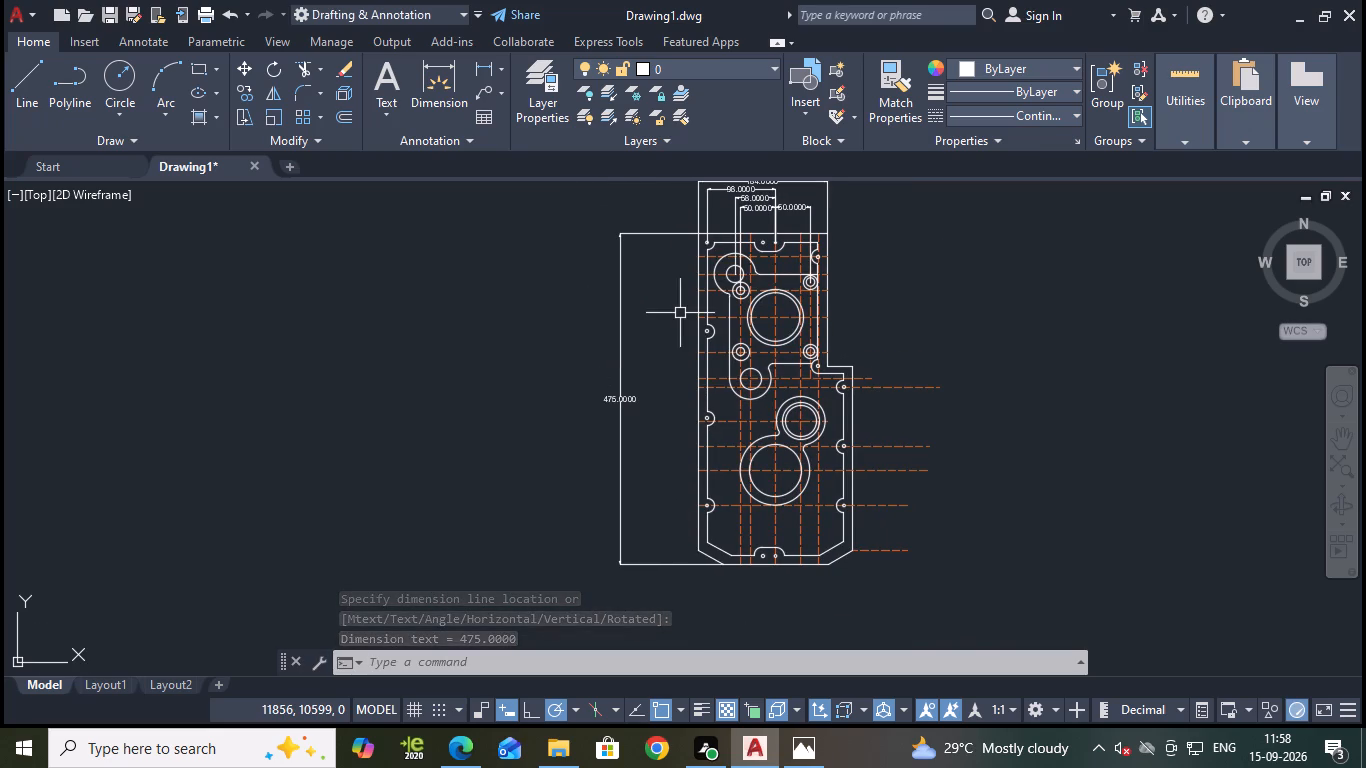
scroll(640, 273, up, 2)
middle_drag(652, 299, 686, 371)
scroll(686, 371, down, 1)
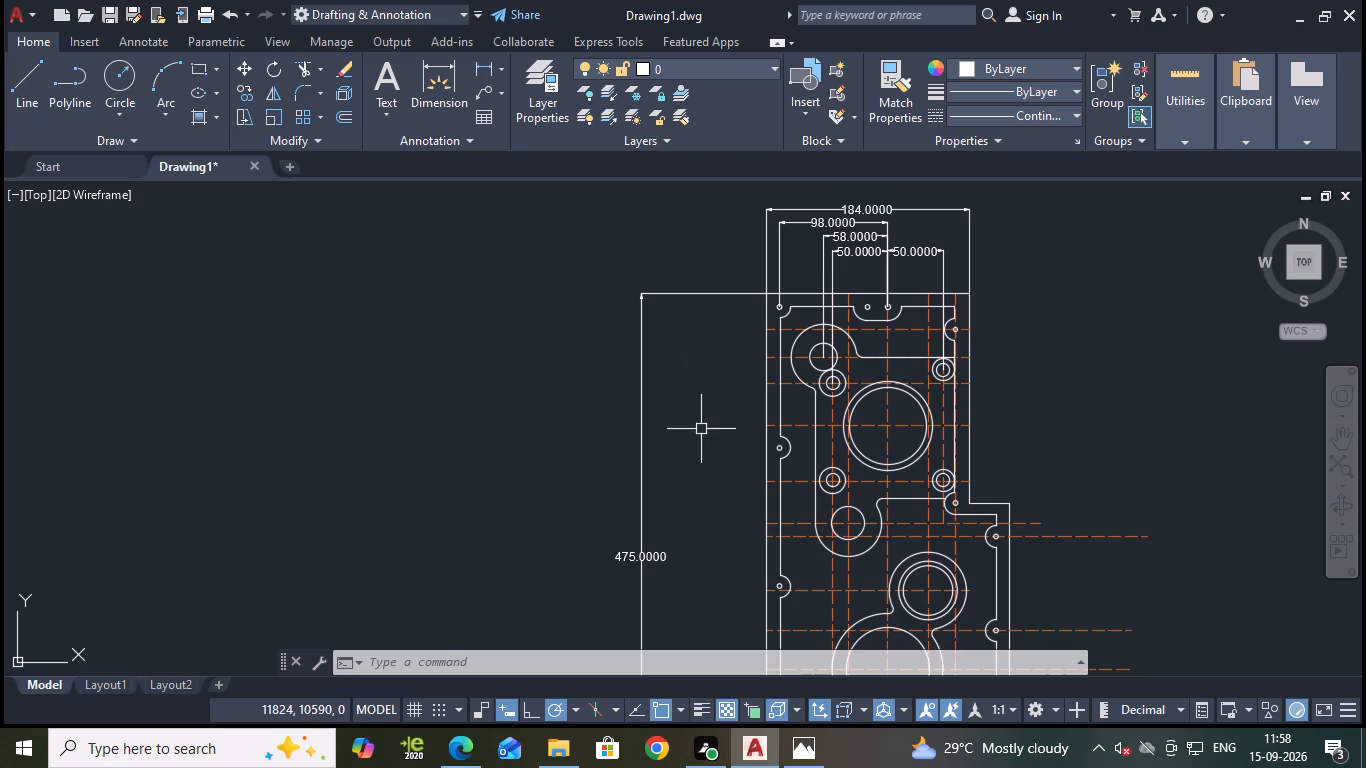
key(ctrl+s)
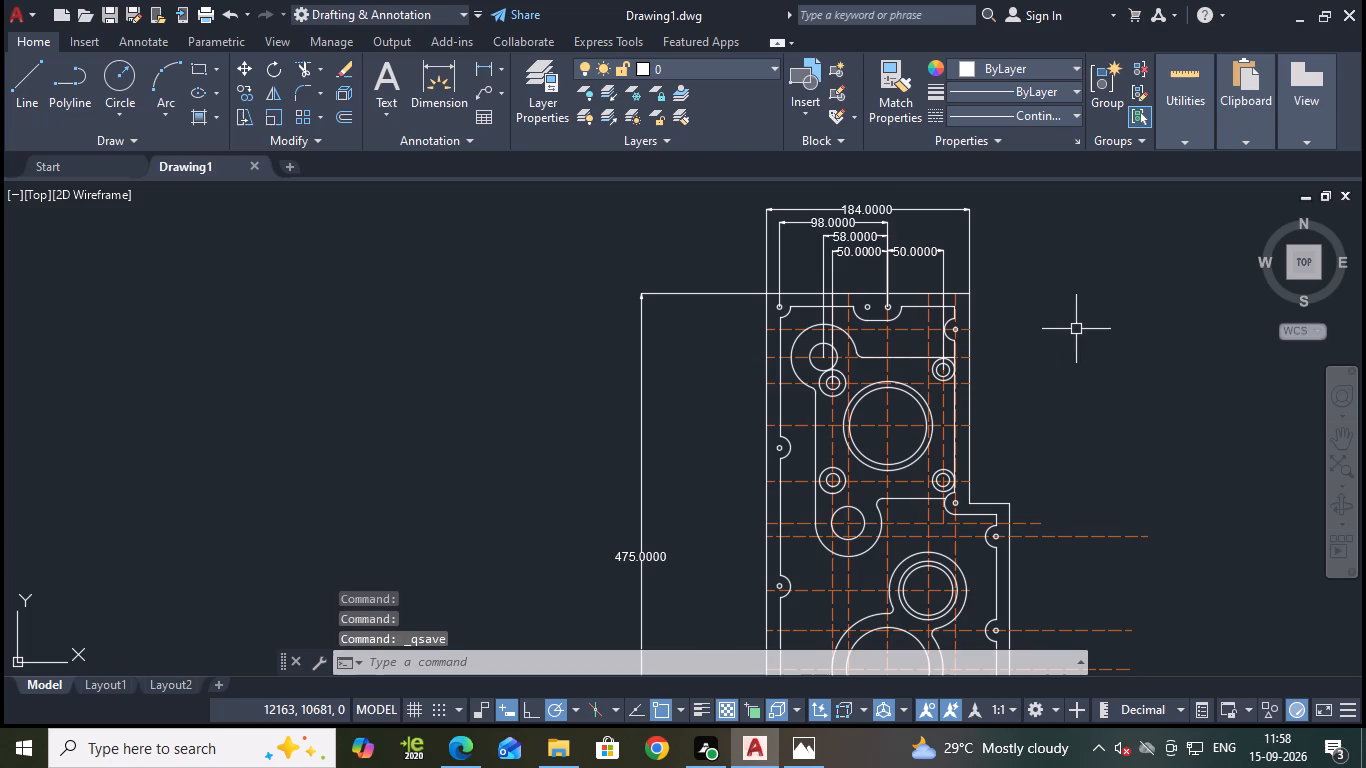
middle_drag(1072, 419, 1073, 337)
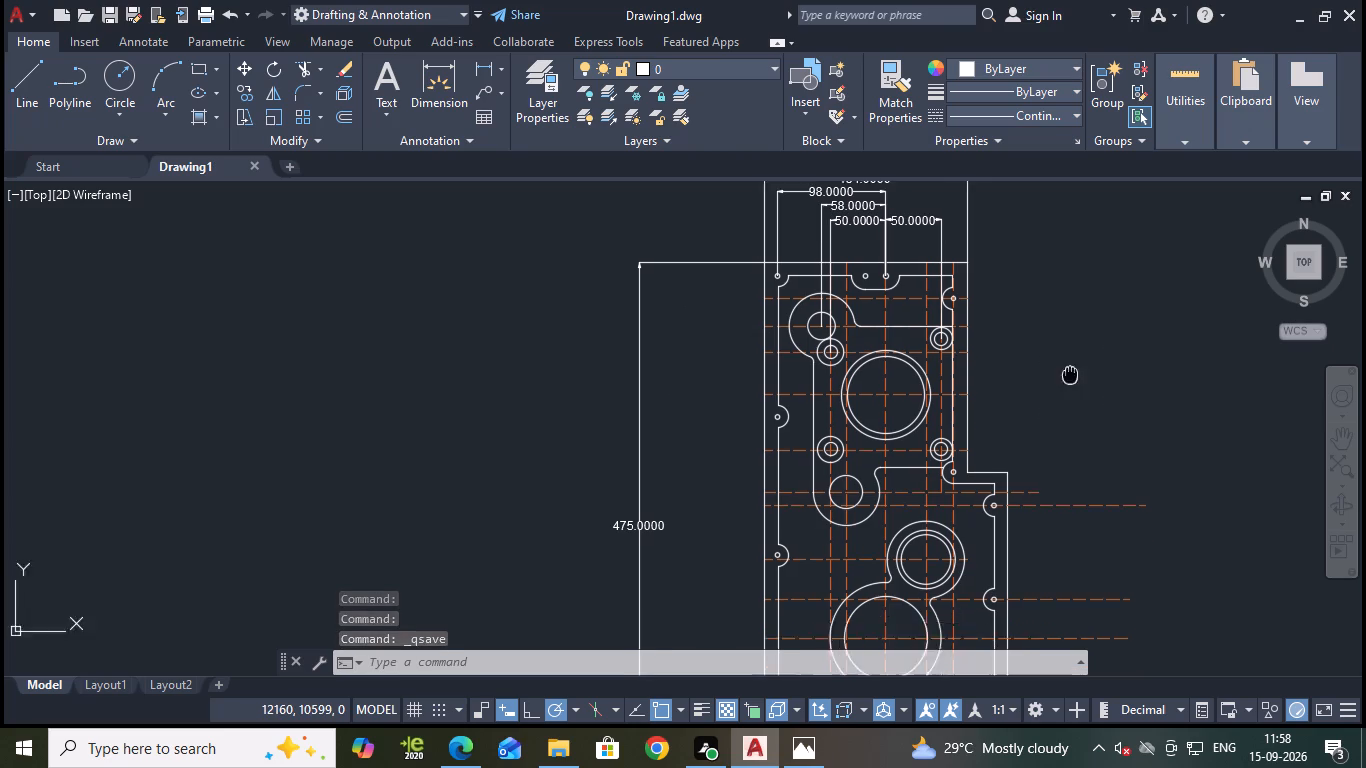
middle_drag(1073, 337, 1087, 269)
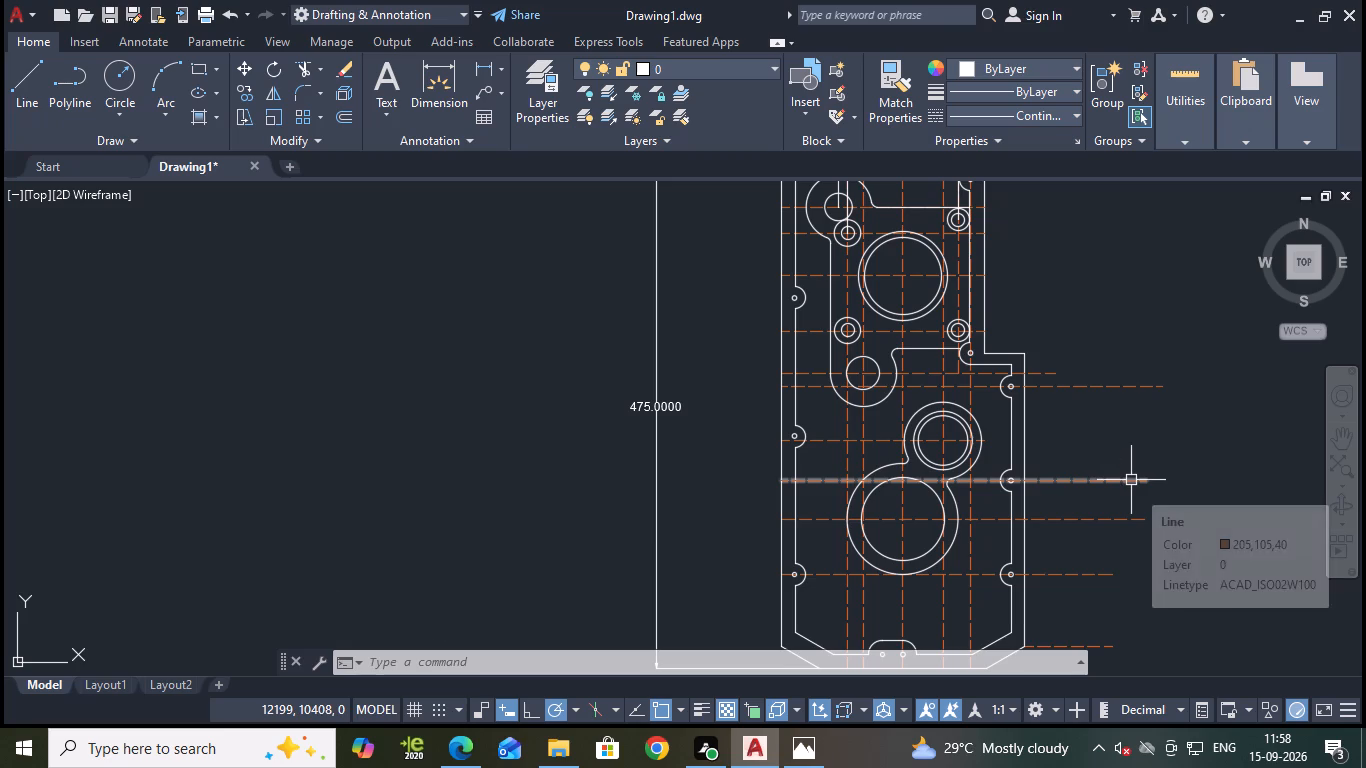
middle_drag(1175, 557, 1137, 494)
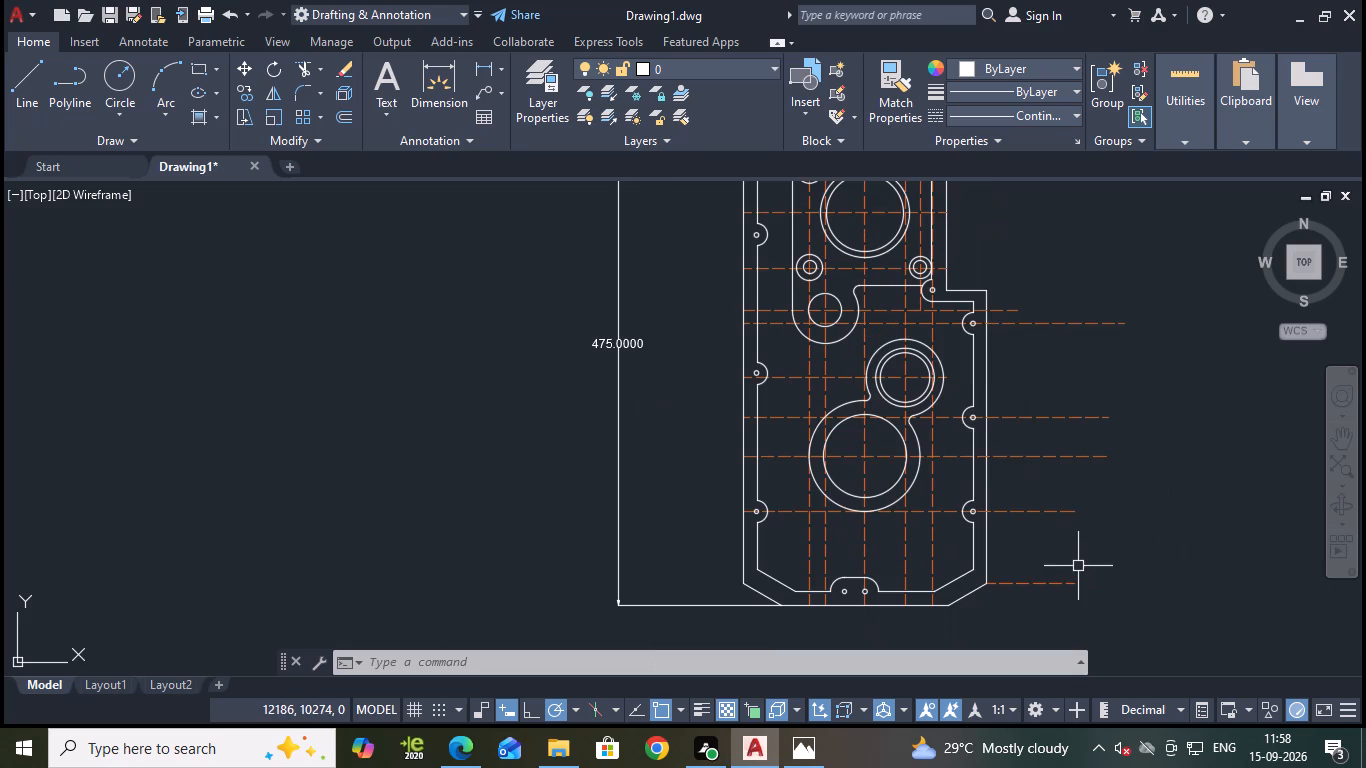
Offset the plate's left outer edge inward by 6.25 using the through-point option.
middle_drag(1068, 565, 1078, 553)
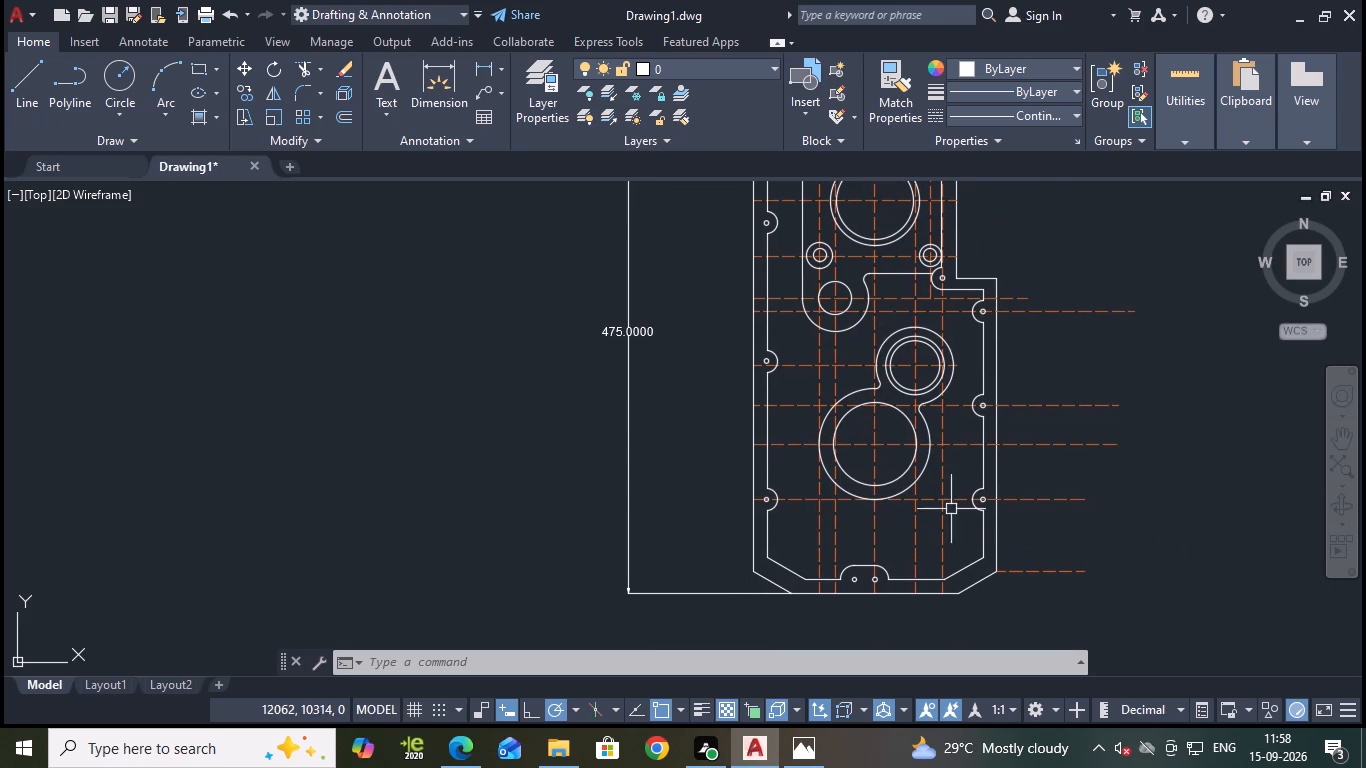
scroll(749, 540, up, 2)
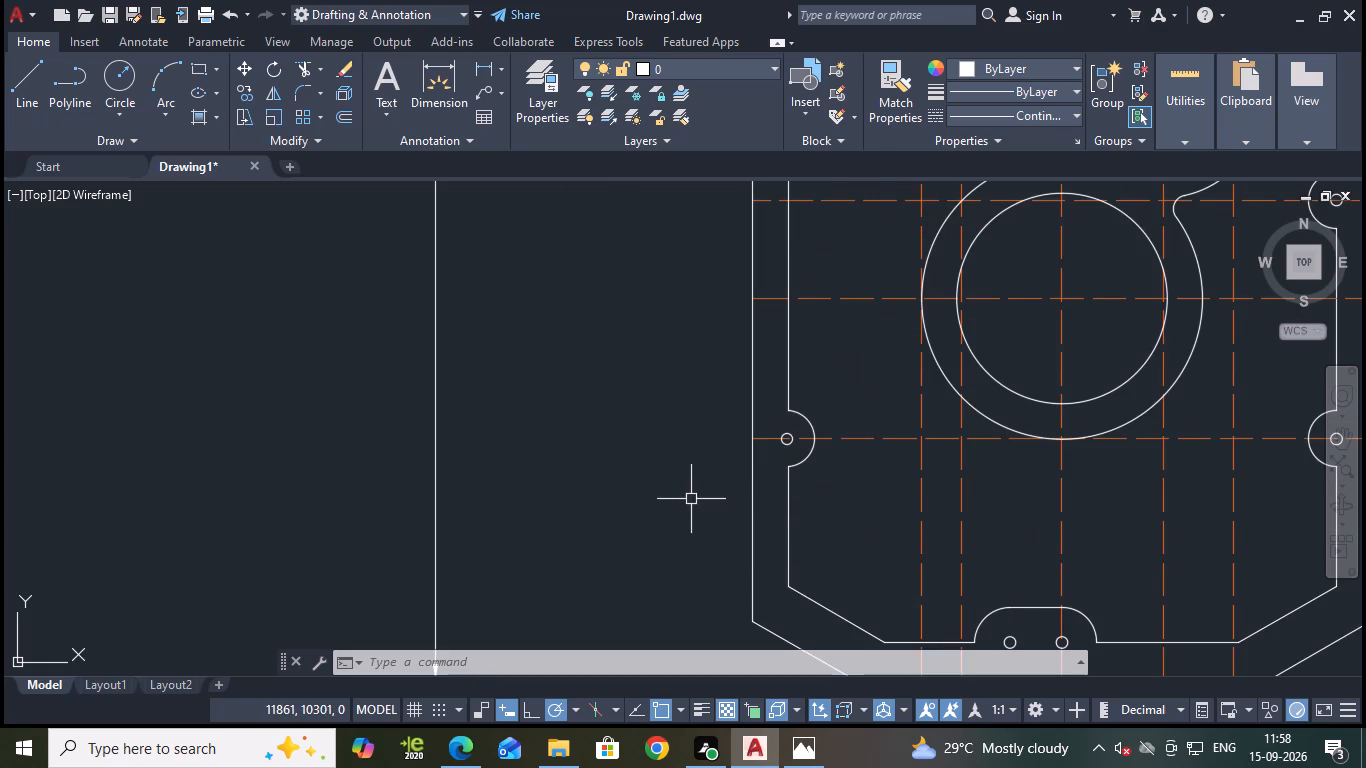
key(o)
key(Return)
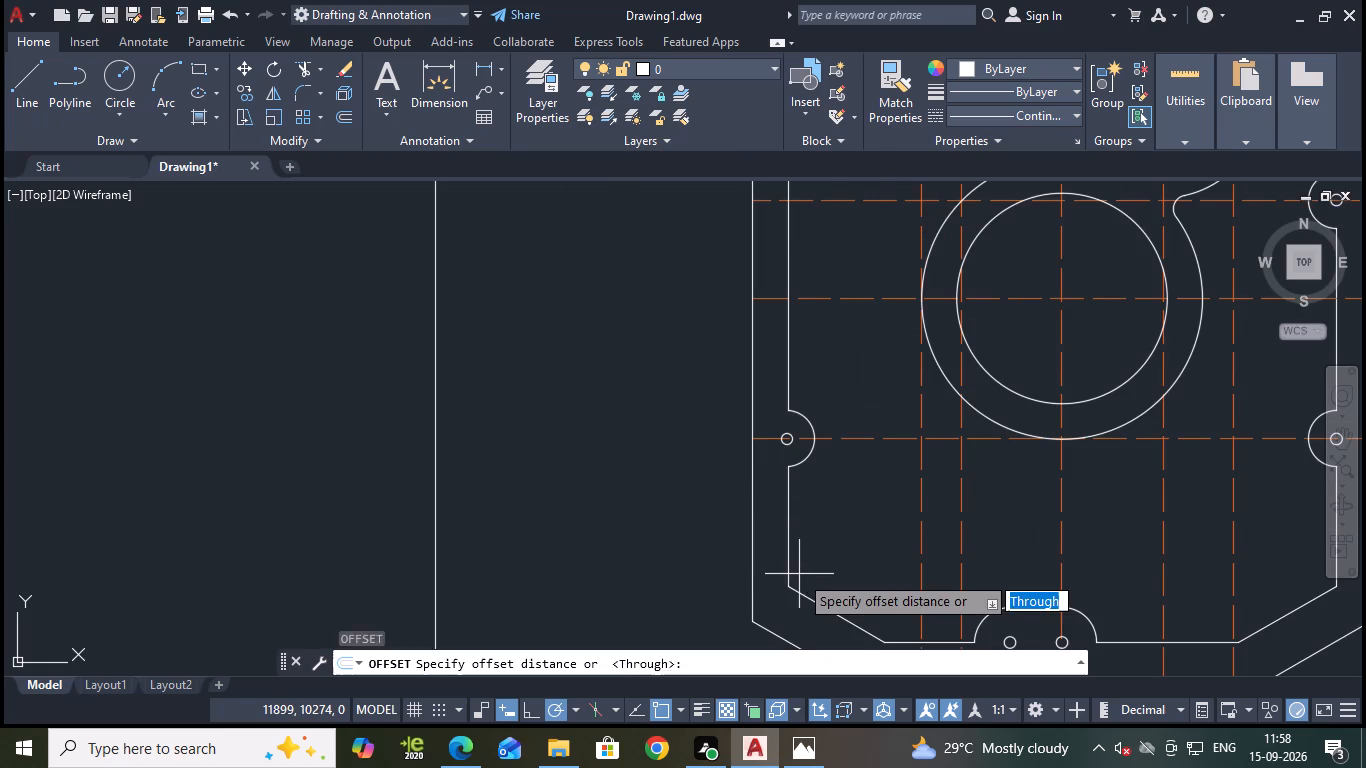
key(Return)
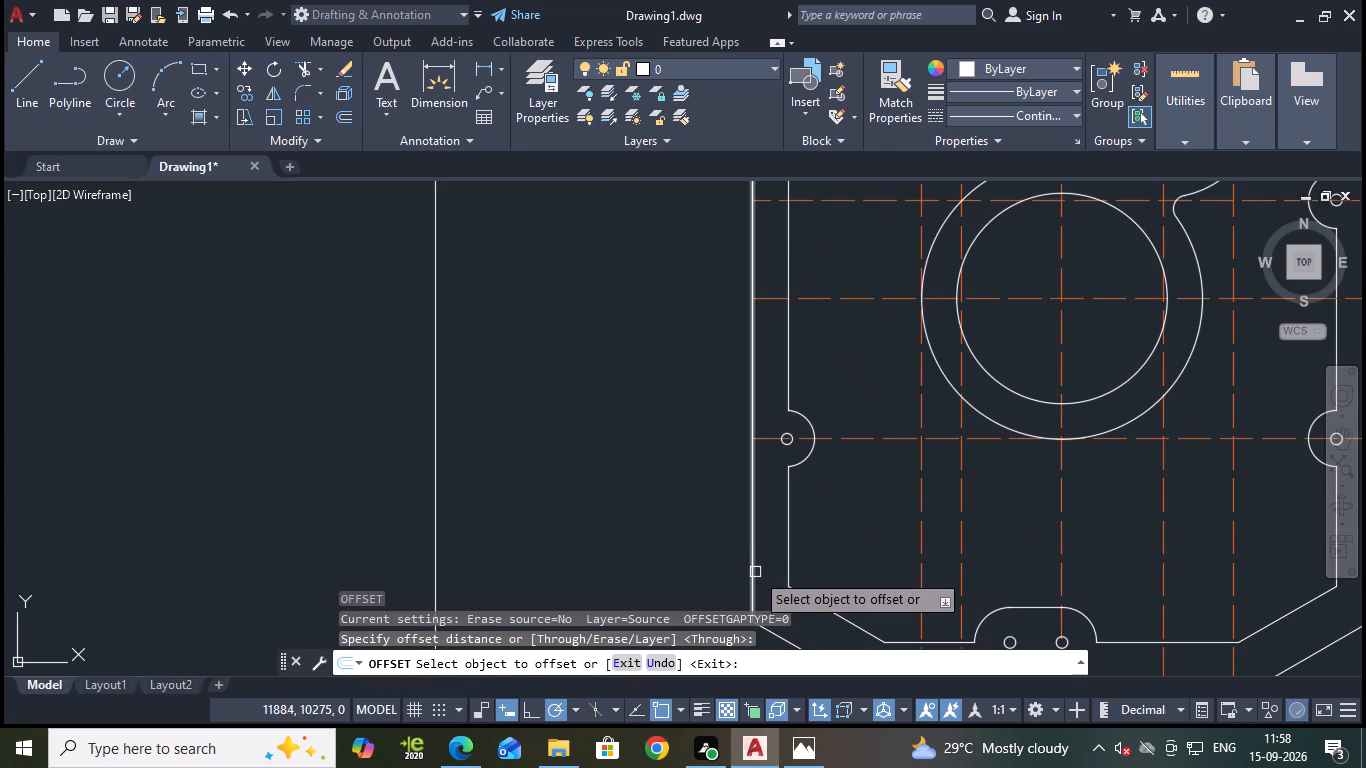
click(754, 572)
text(6.25)
key(Return)
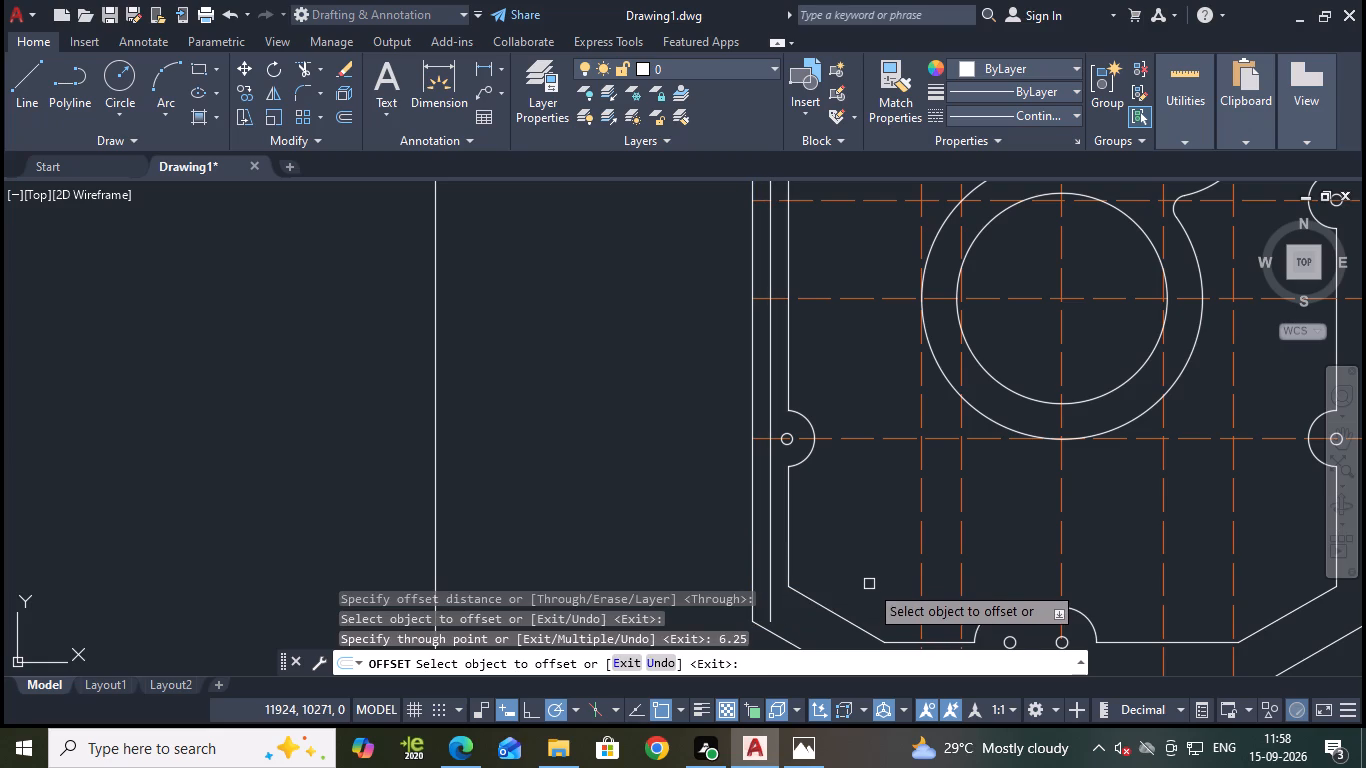
Offset the plate's top outer edge inward by 6.25.
middle_drag(869, 588, 868, 757)
scroll(693, 468, down, 2)
middle_drag(682, 470, 685, 501)
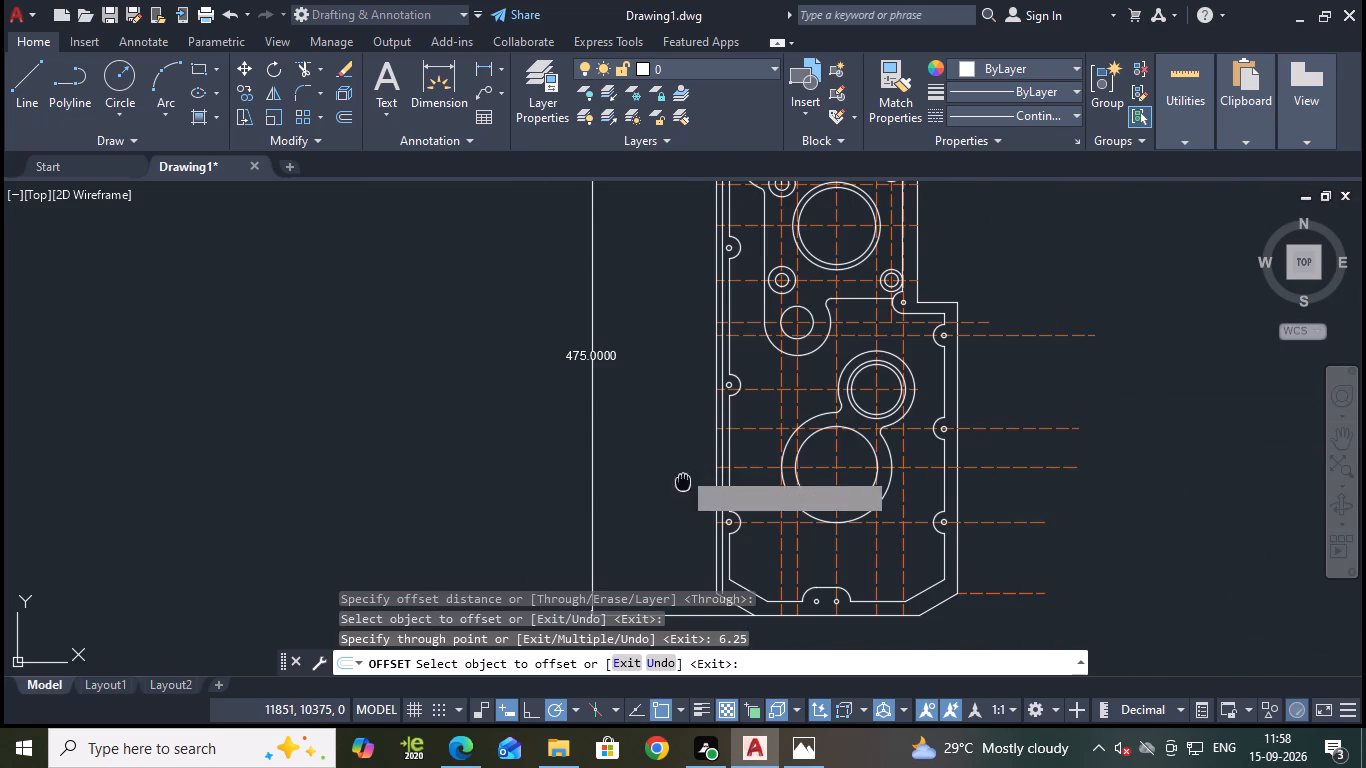
middle_drag(685, 501, 674, 621)
middle_drag(675, 441, 621, 555)
scroll(624, 417, up, 2)
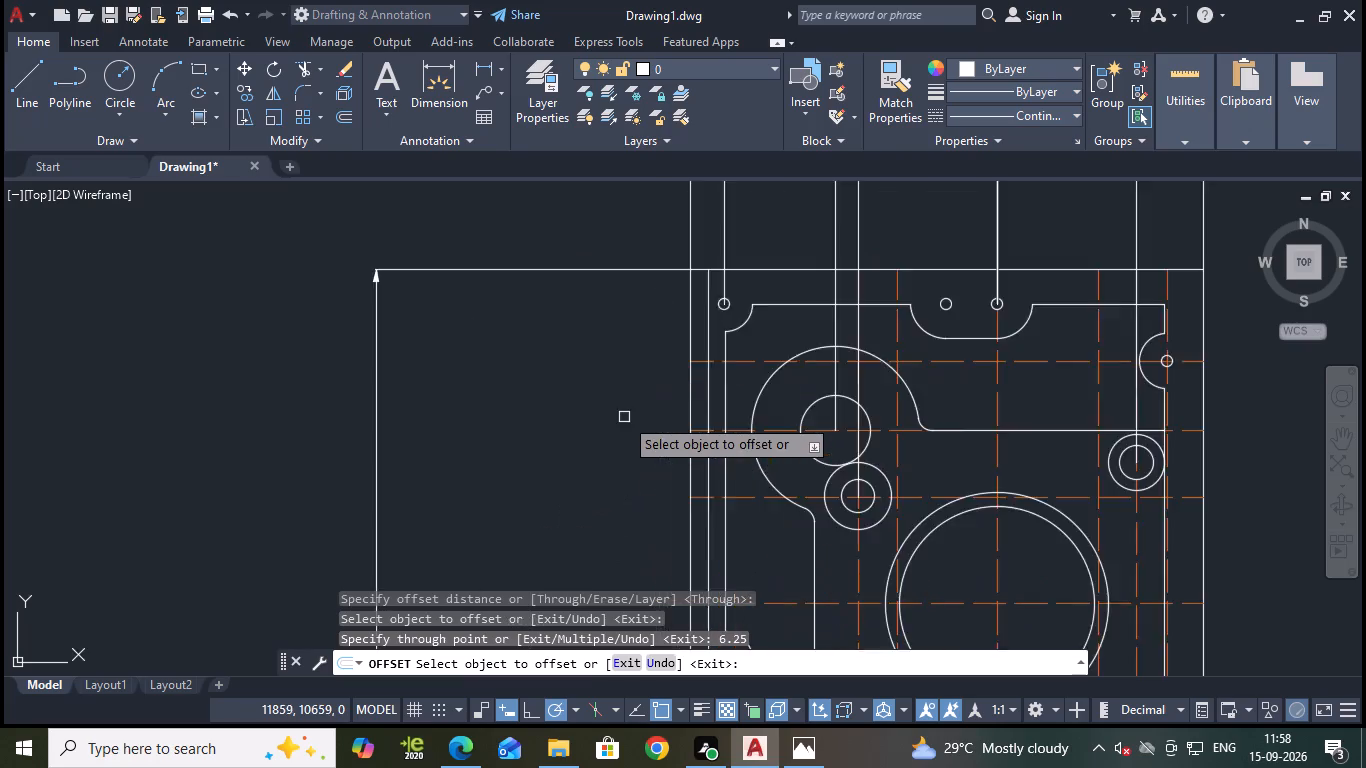
scroll(624, 417, up, 1)
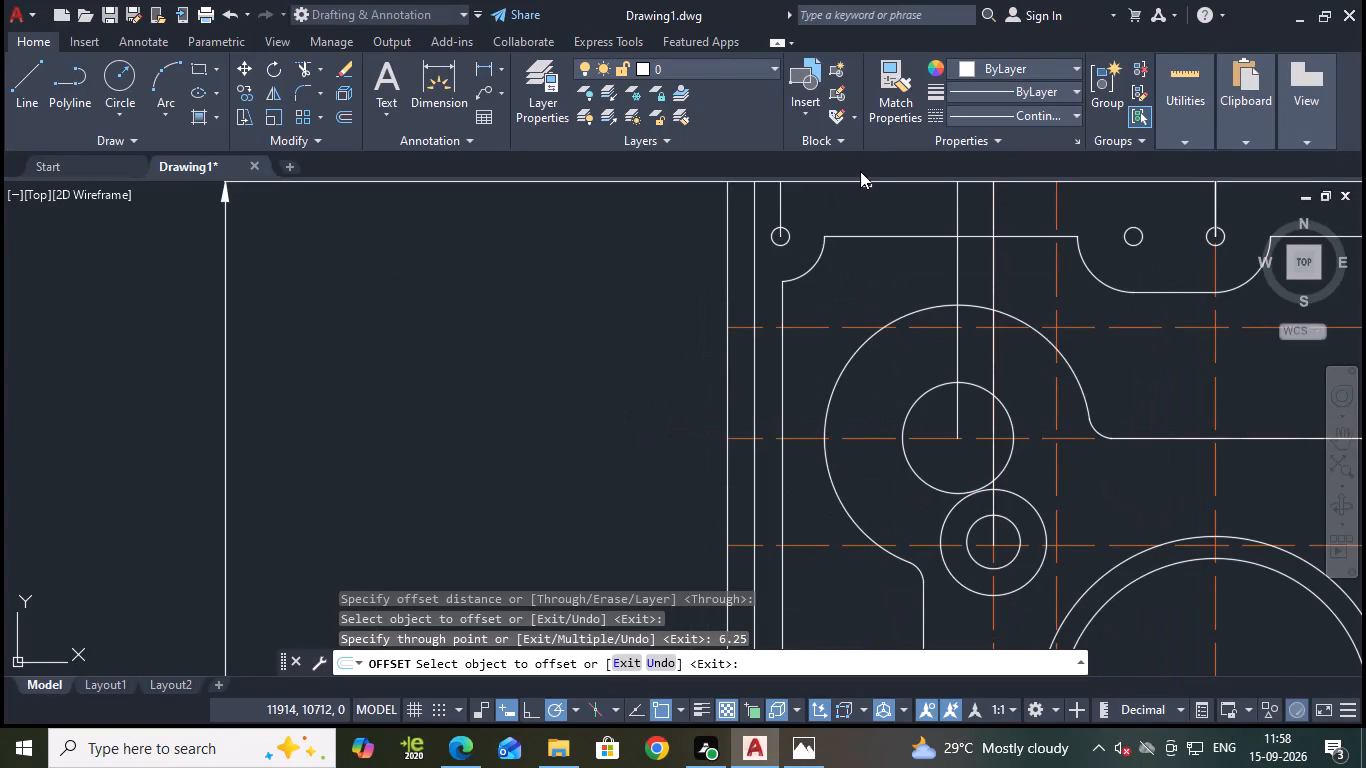
click(850, 182)
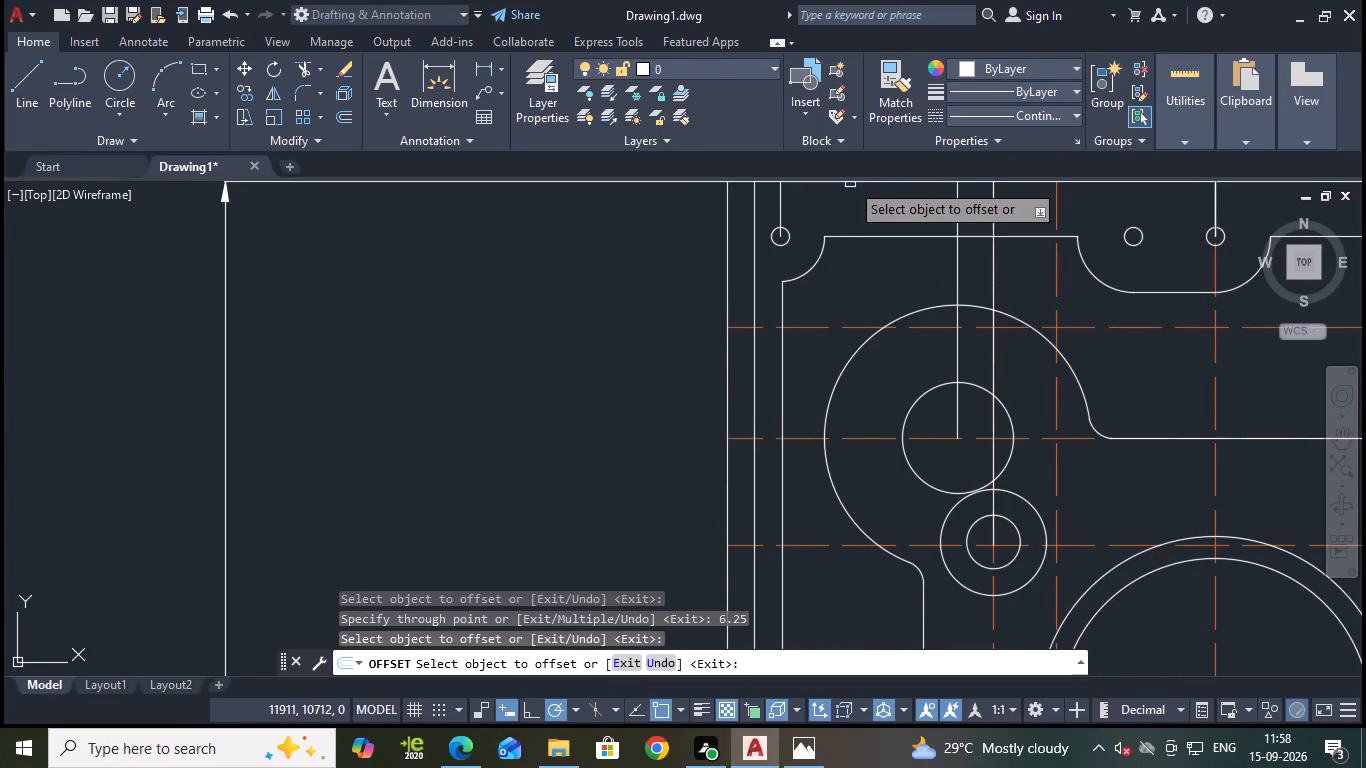
middle_drag(848, 199, 816, 266)
click(805, 249)
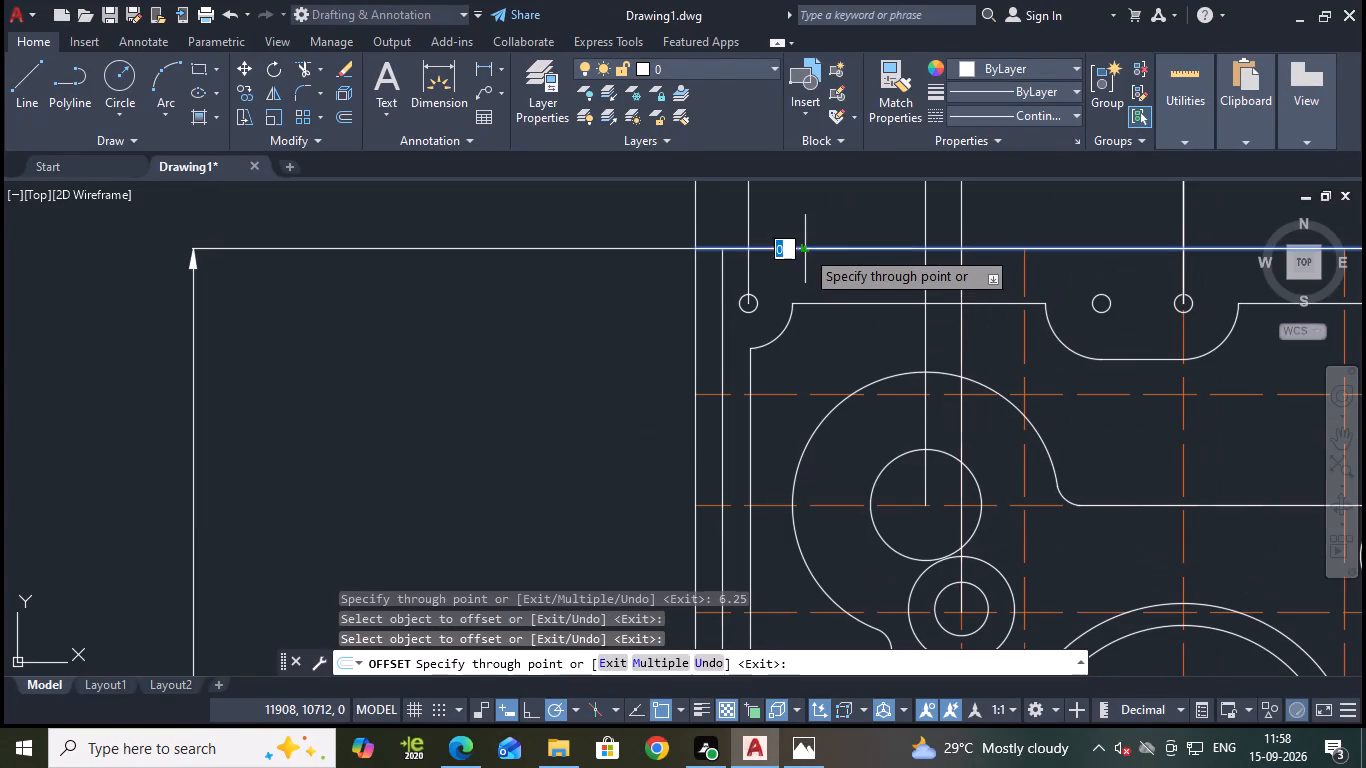
text(6.25)
key(Return)
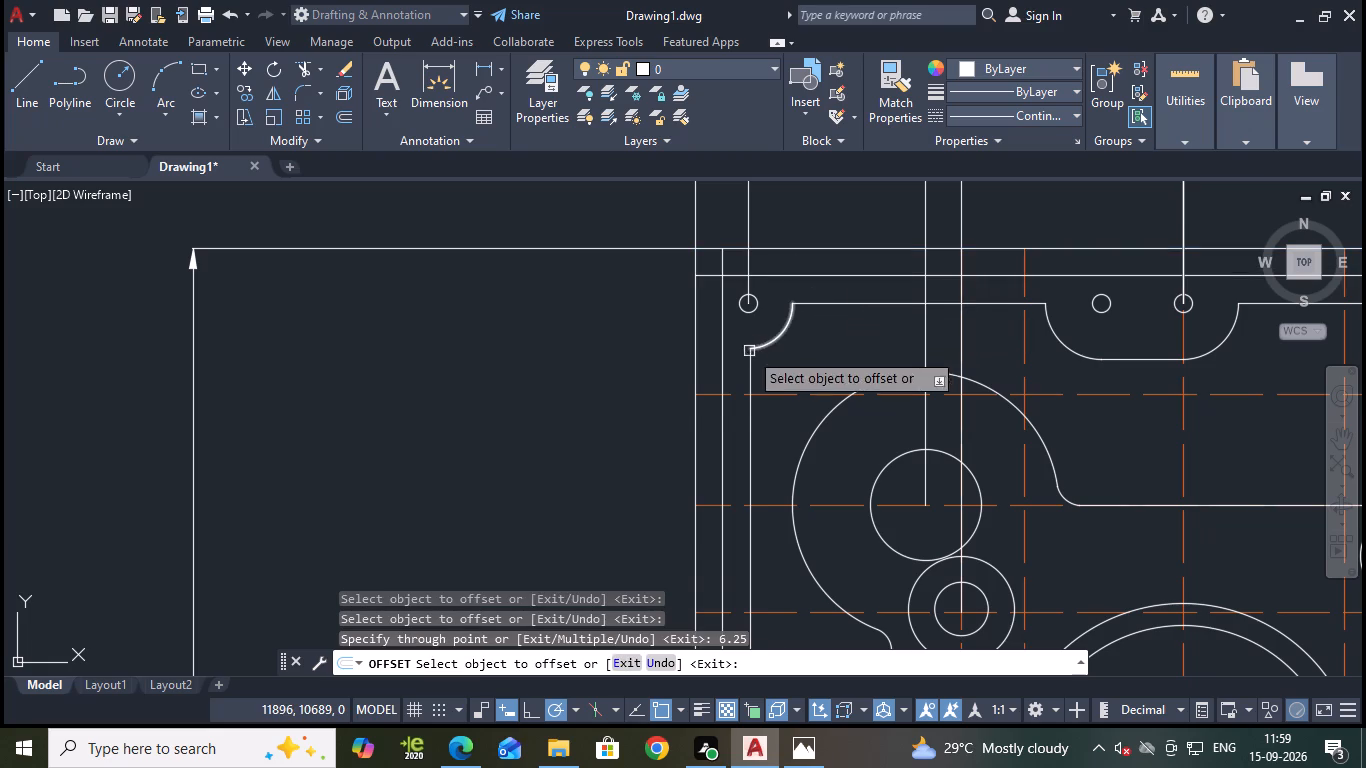
Offset the plate's upper-right vertical outer edge, above the step, inward by 6.25.
middle_drag(598, 447, 480, 417)
scroll(1292, 471, down, 1)
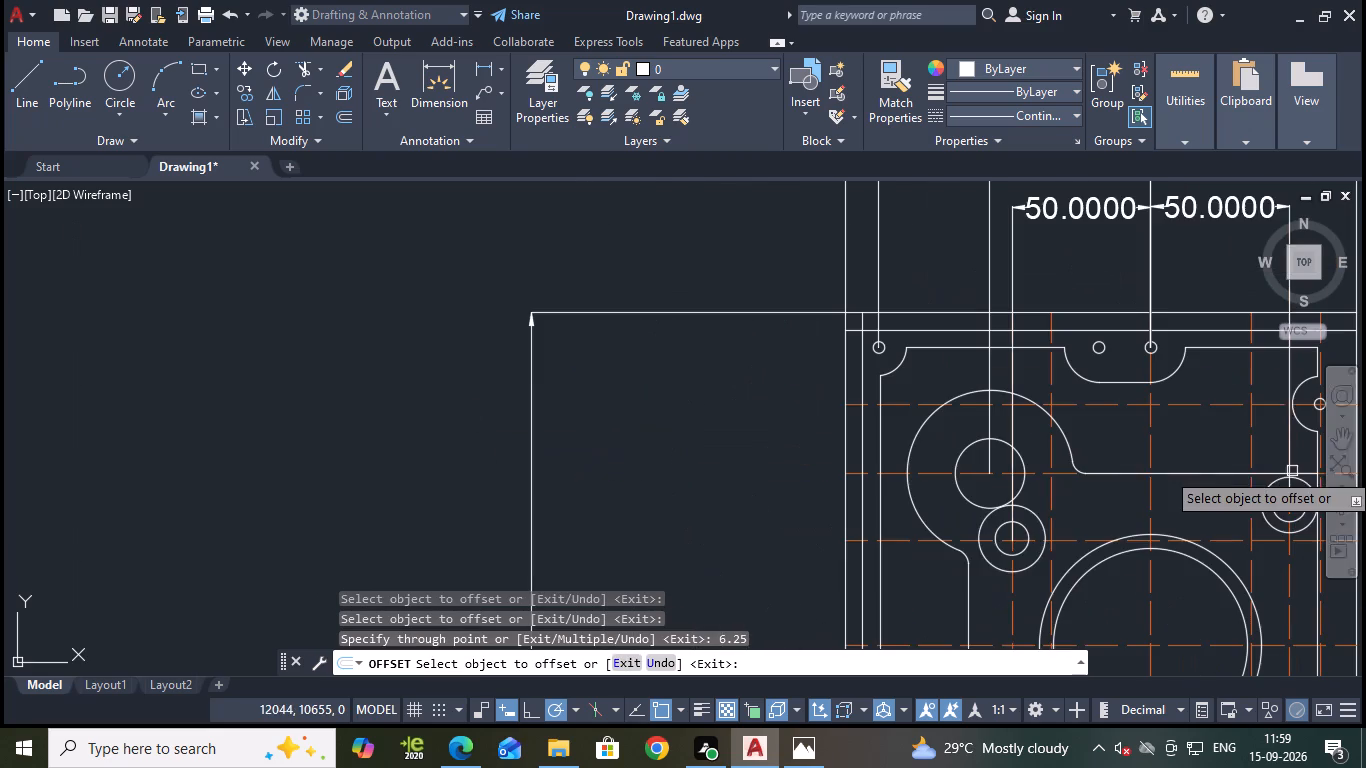
middle_drag(760, 542, 657, 463)
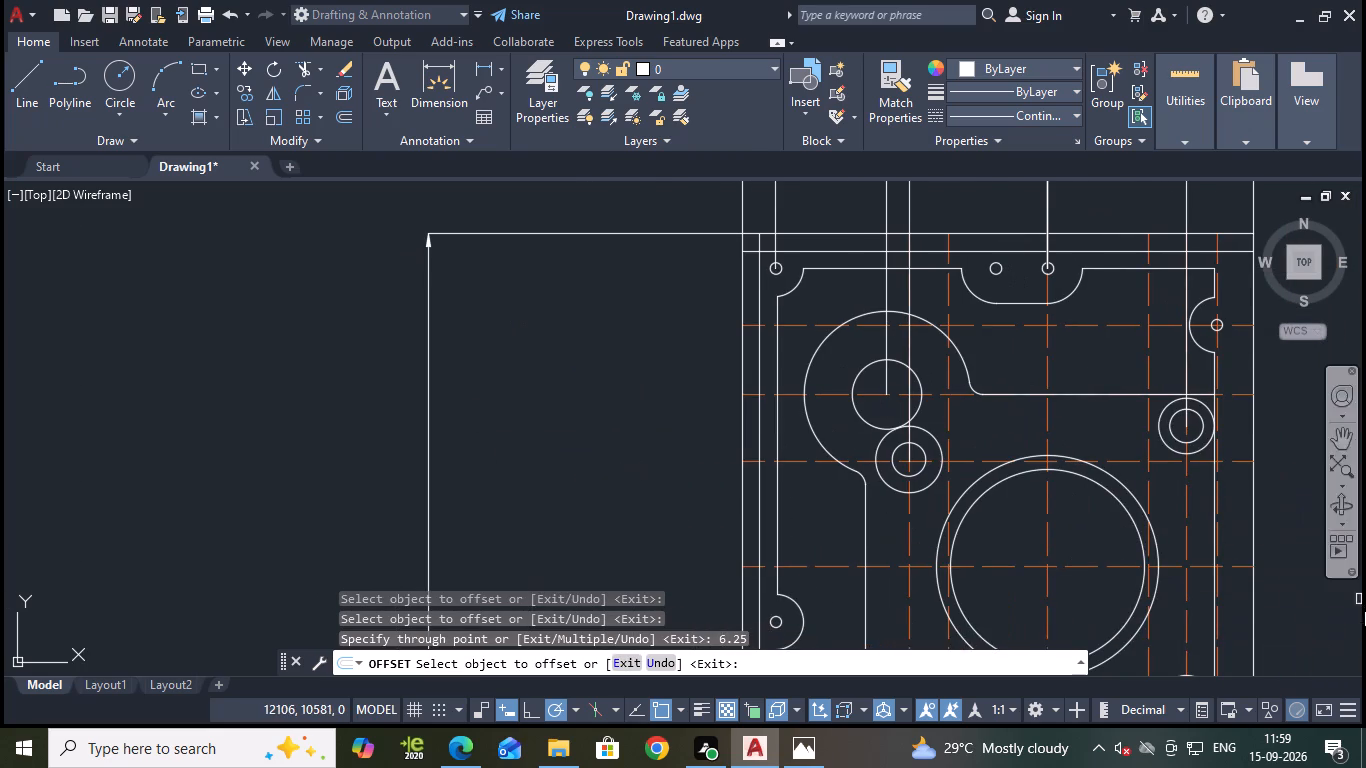
middle_drag(1302, 462, 1293, 465)
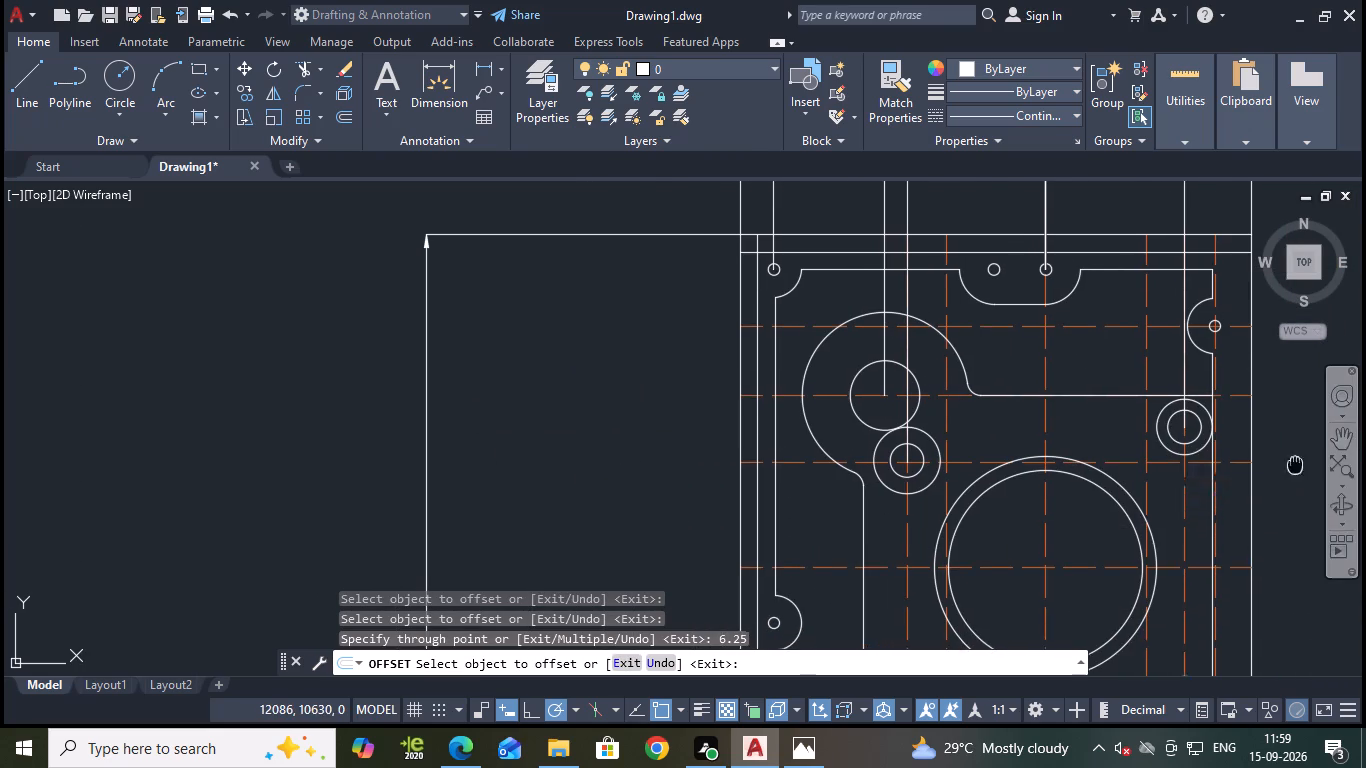
middle_drag(1293, 465, 1198, 473)
click(1146, 380)
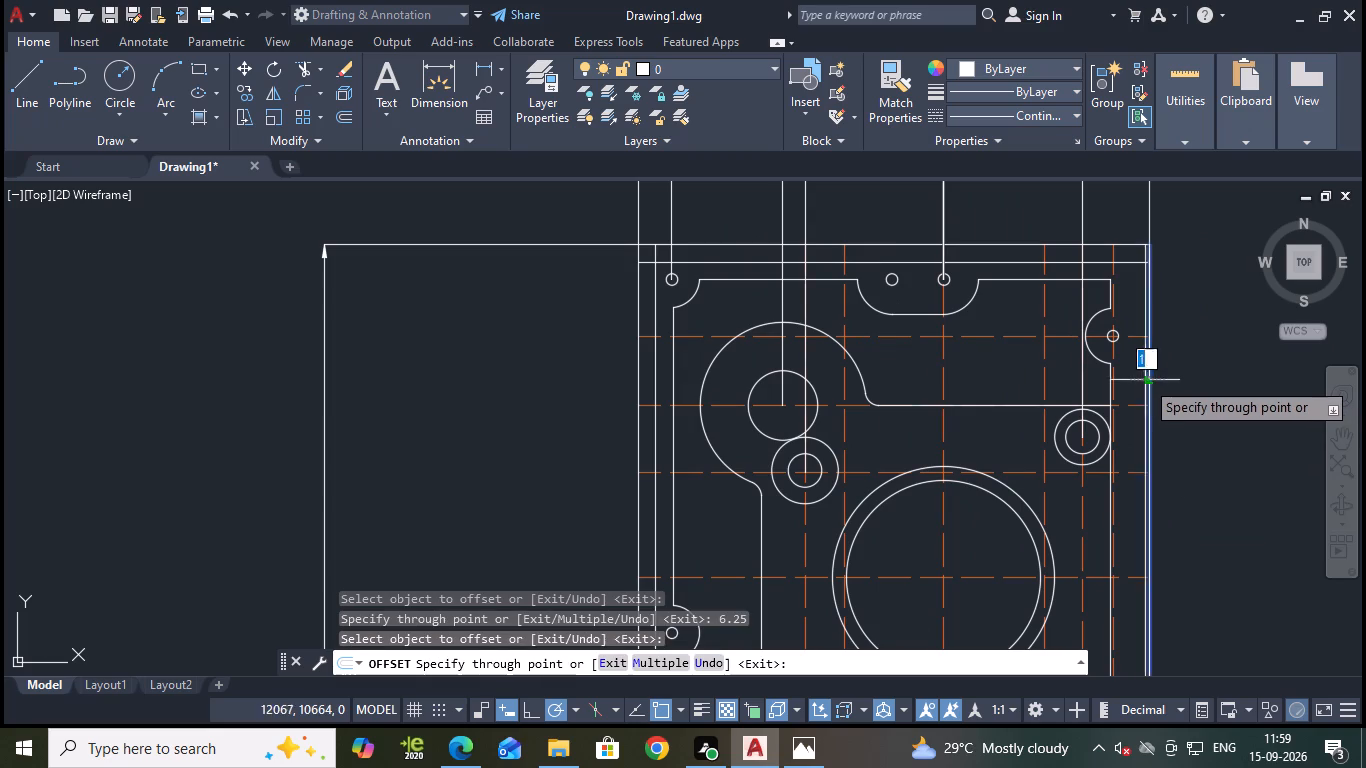
text(6.25)
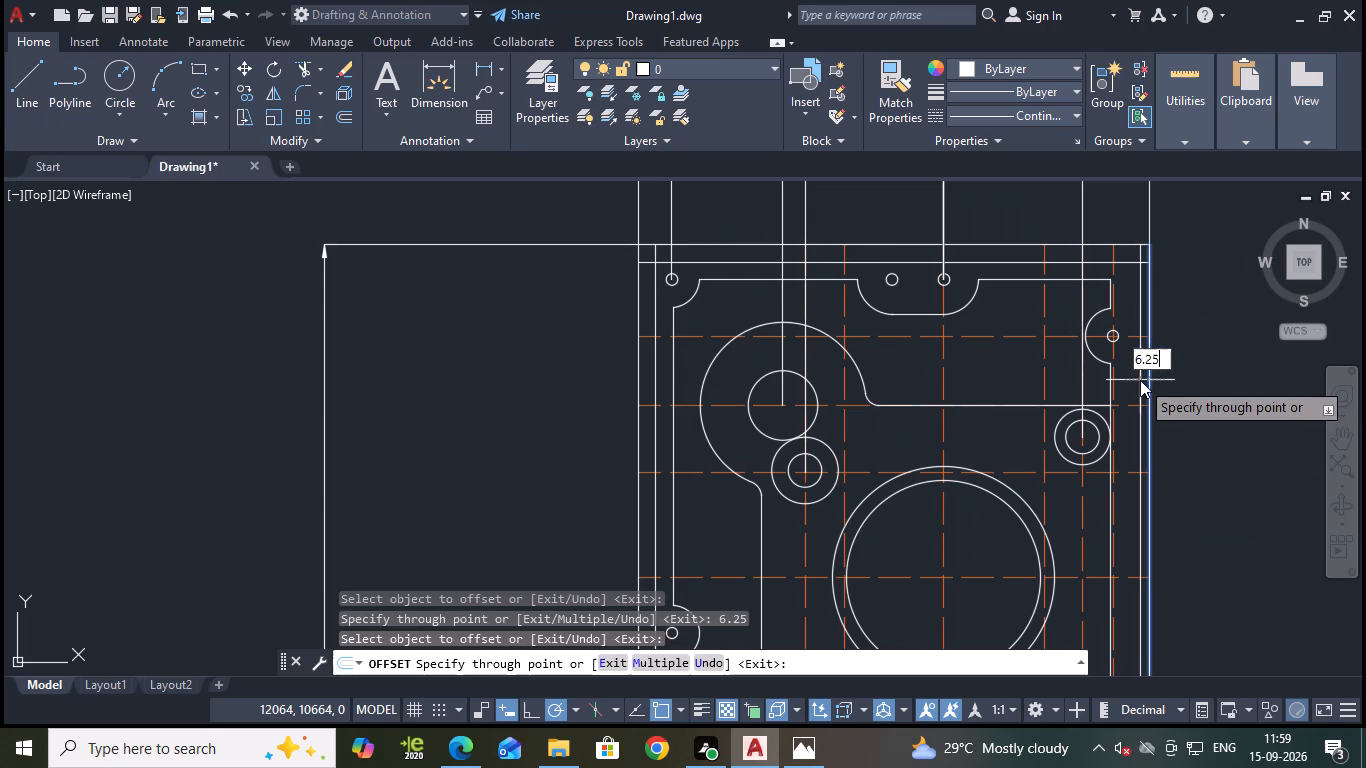
key(Return)
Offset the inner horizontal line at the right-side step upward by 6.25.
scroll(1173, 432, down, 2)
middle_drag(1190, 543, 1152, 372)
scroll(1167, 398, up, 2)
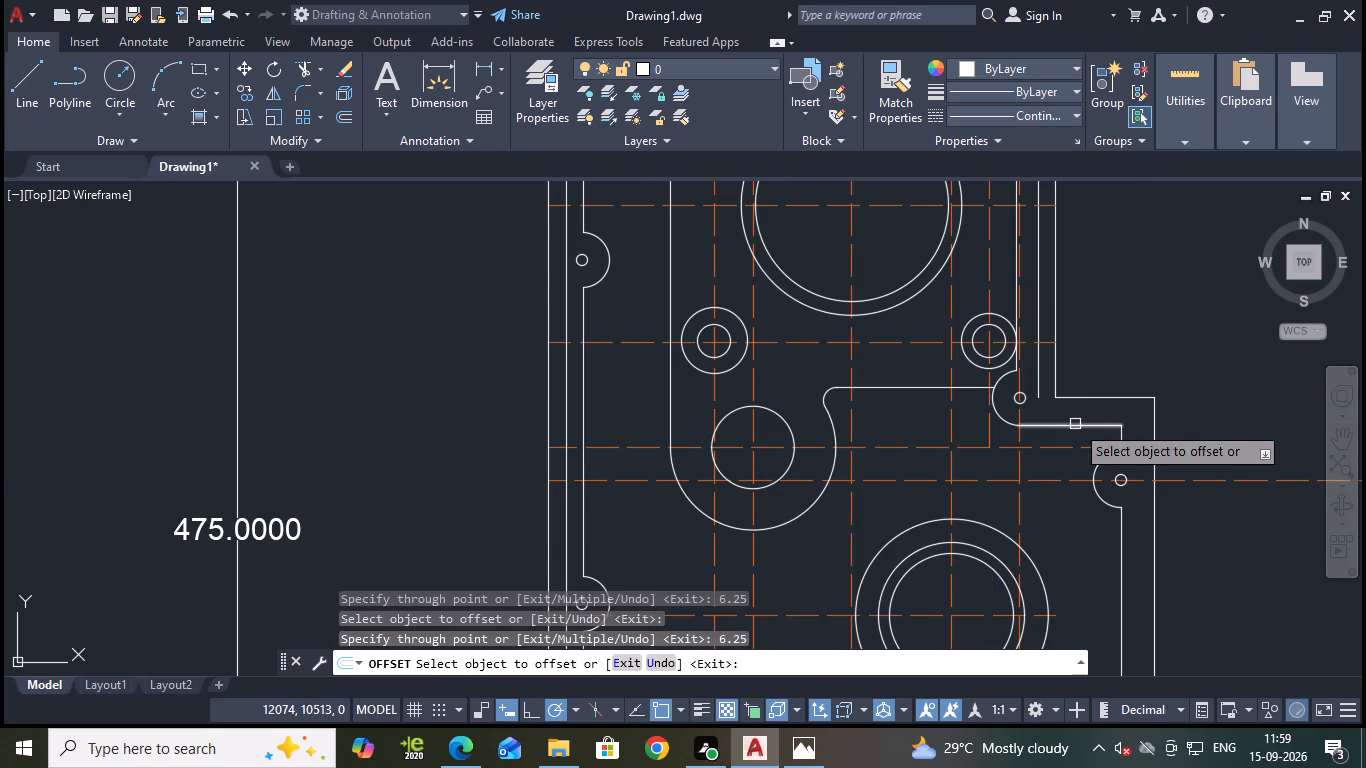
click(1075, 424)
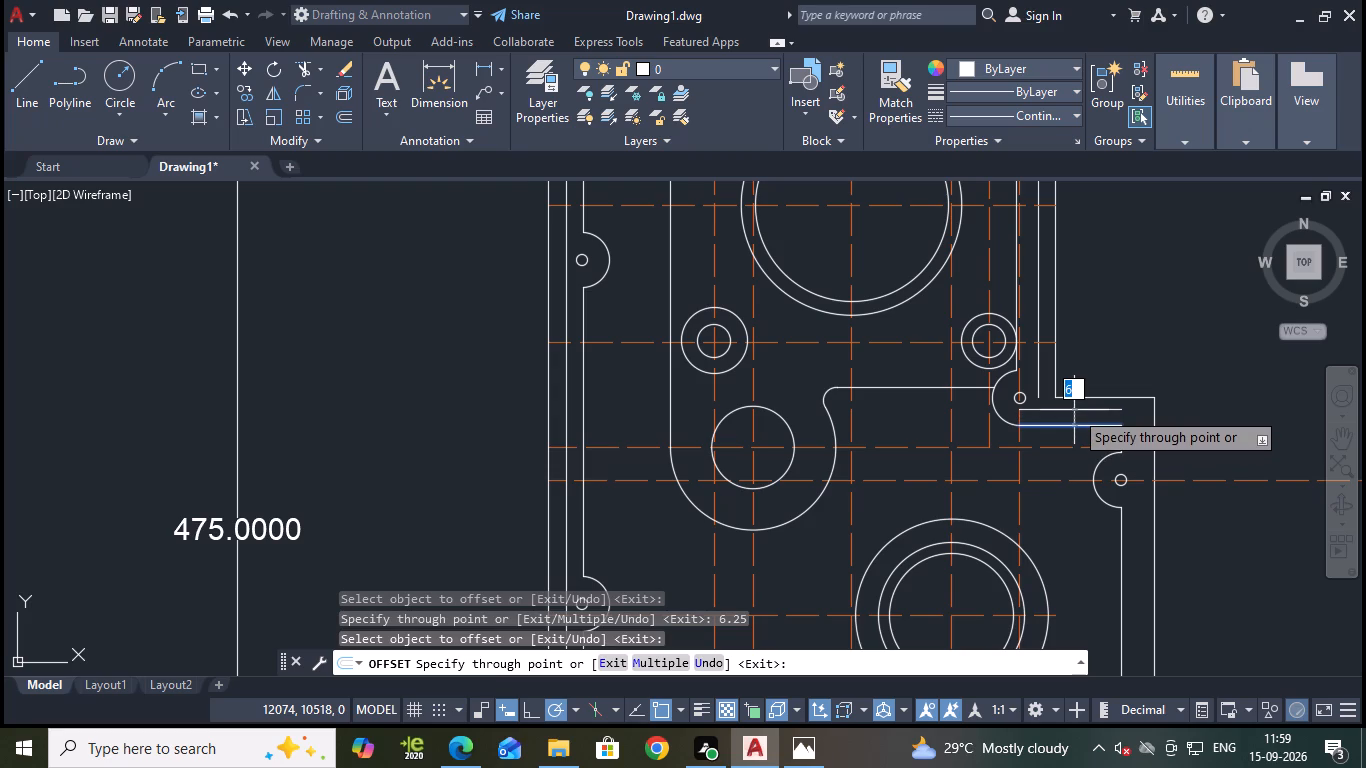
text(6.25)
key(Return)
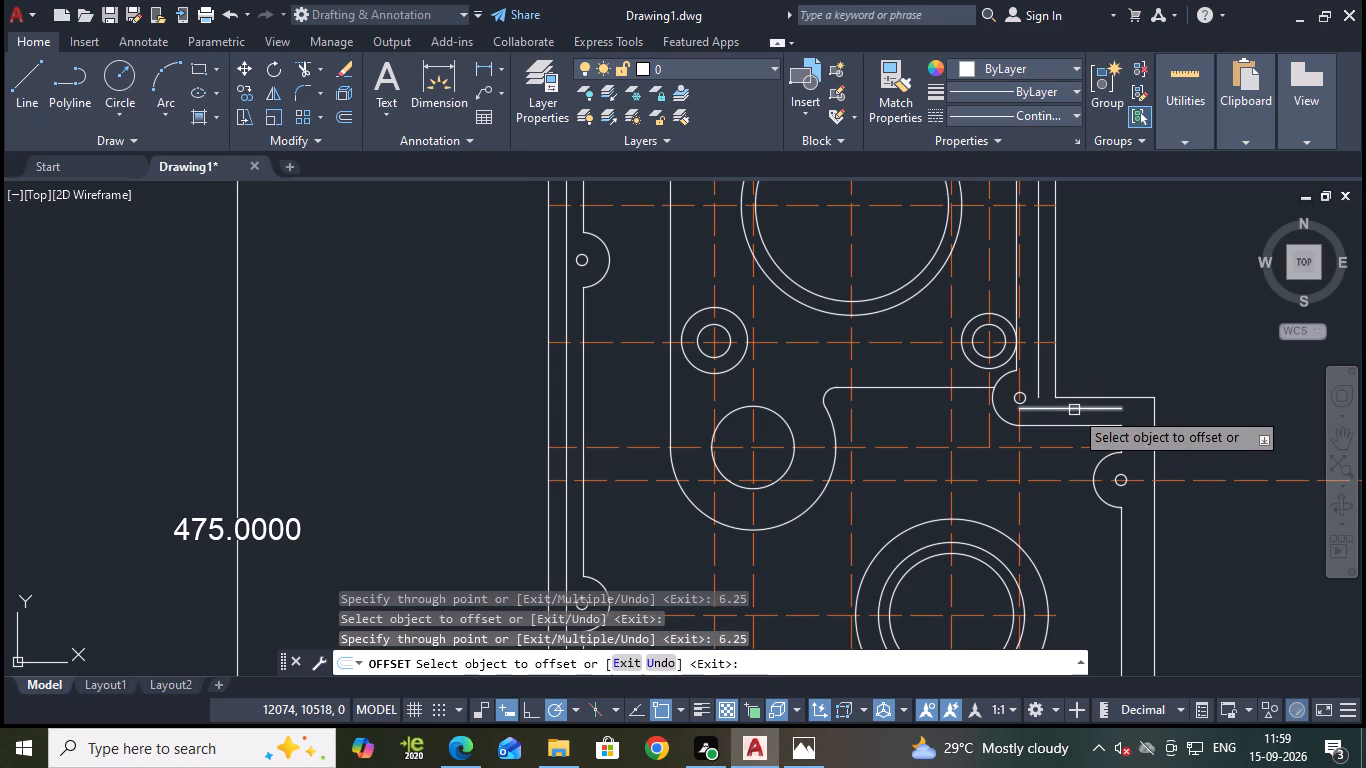
Offset the plate's lower-right vertical outer edge, below the step, inward by 6.25, between the outer and inner outlines.
scroll(1146, 412, up, 3)
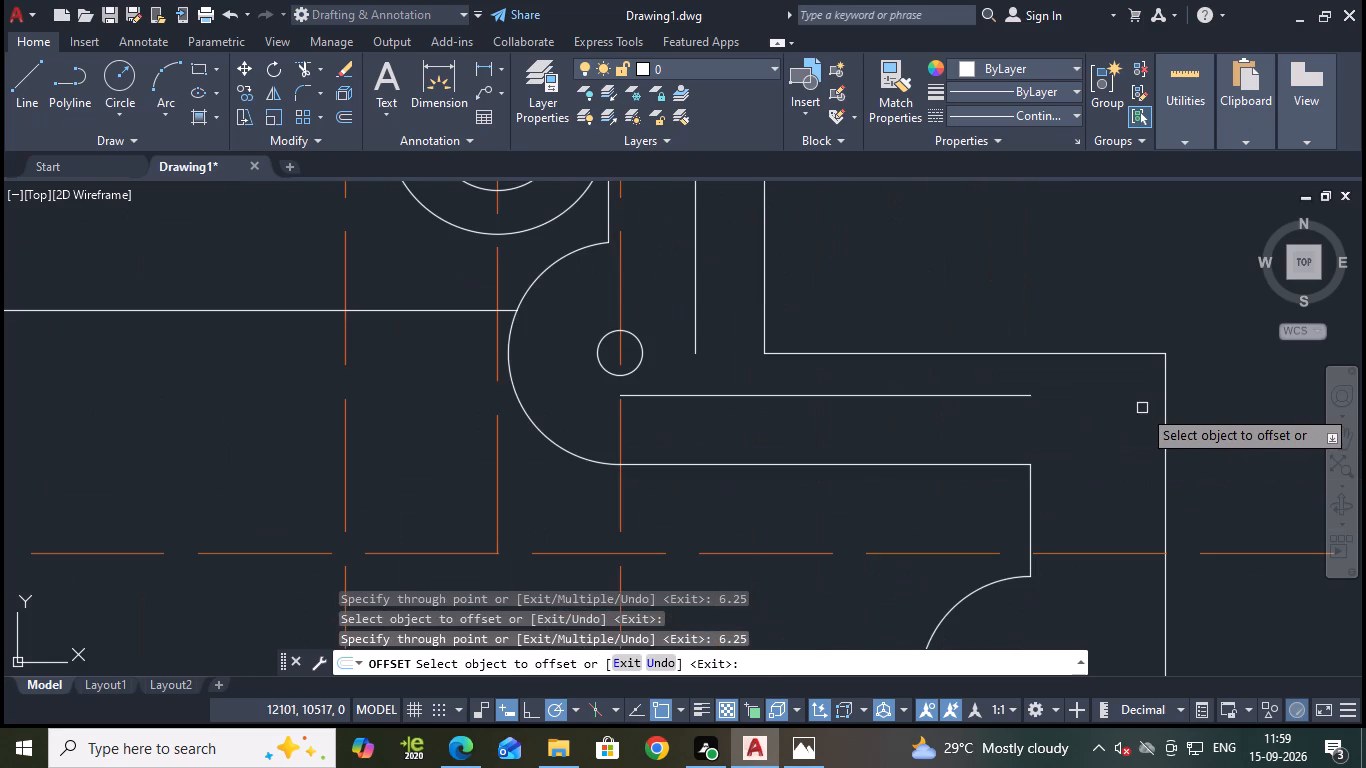
scroll(1142, 408, down, 3)
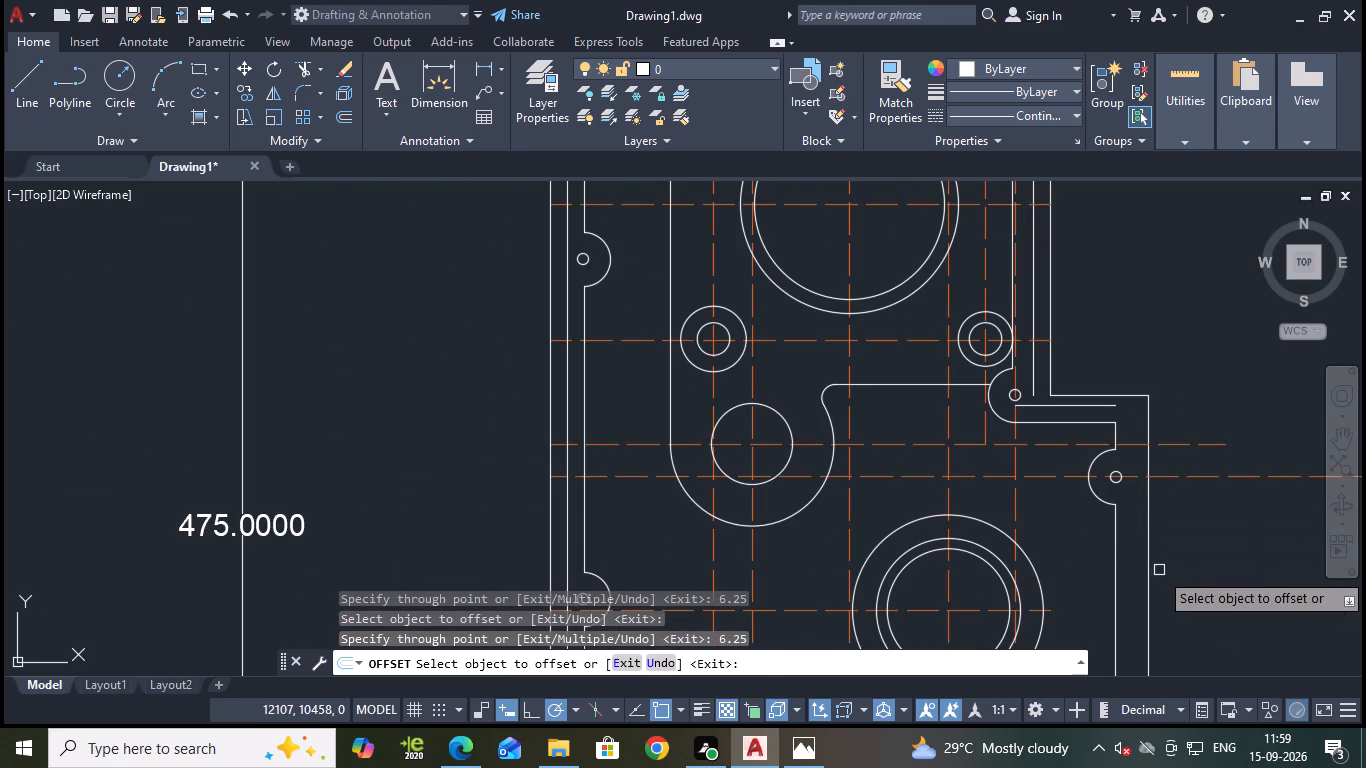
click(1150, 578)
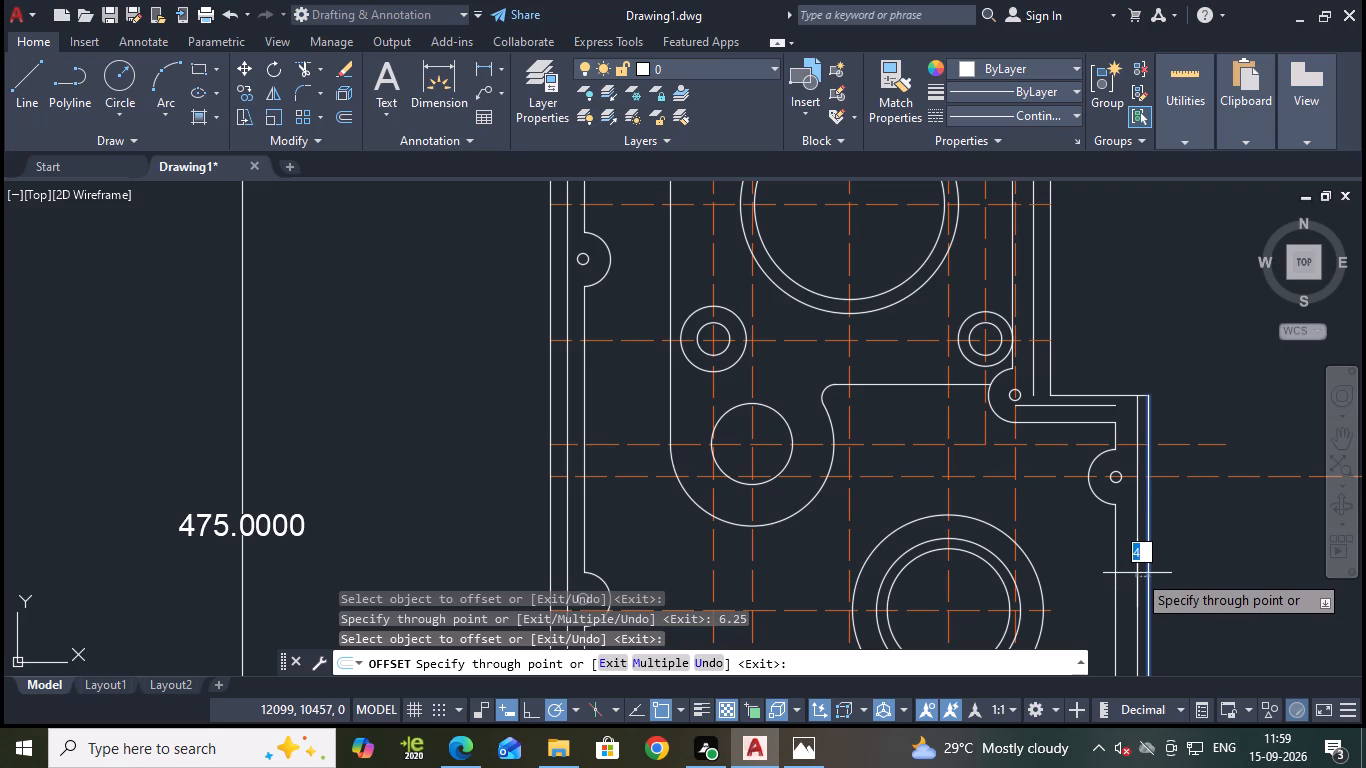
text(6.)
key(2)
key(5)
key(Return)
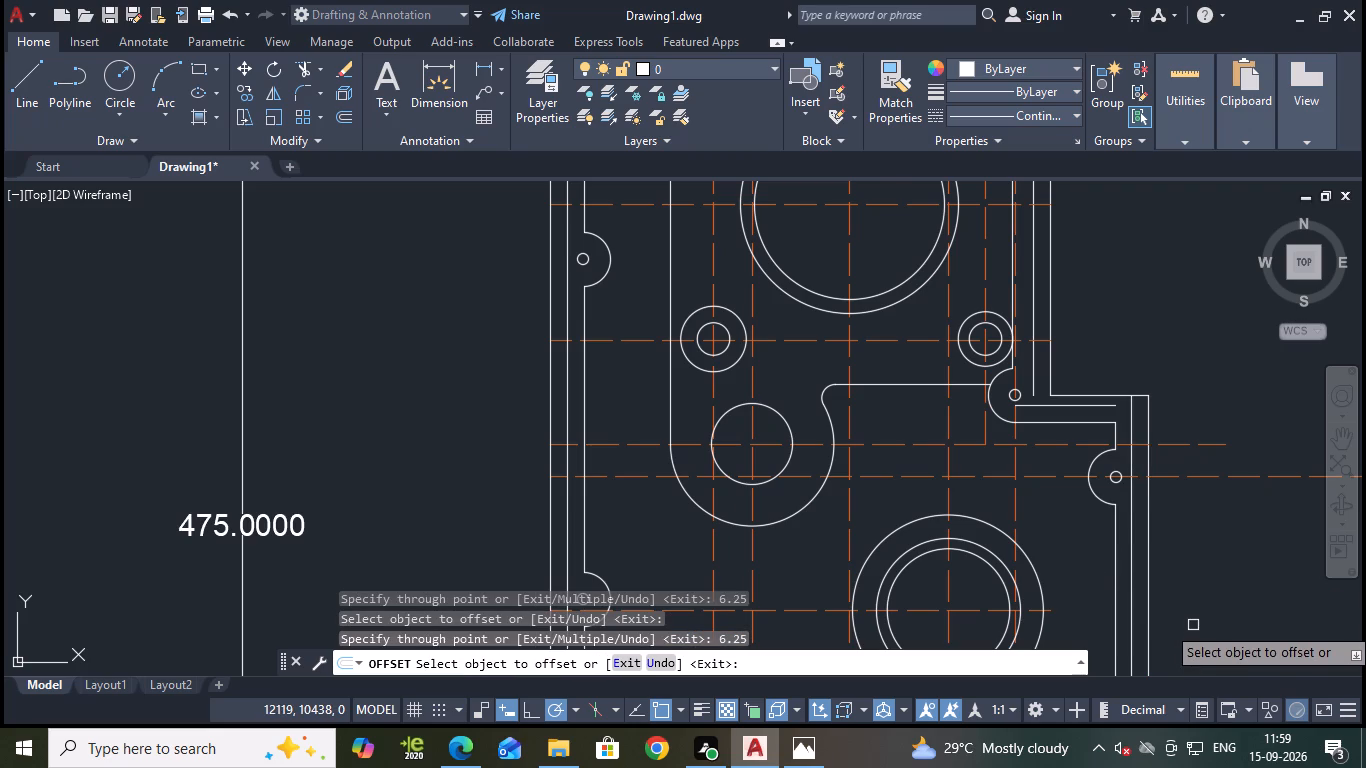
Examine the offset lines along the plate's lower right side and around the step, and end the Offset command.
scroll(1192, 625, down, 2)
middle_drag(1217, 625, 1138, 394)
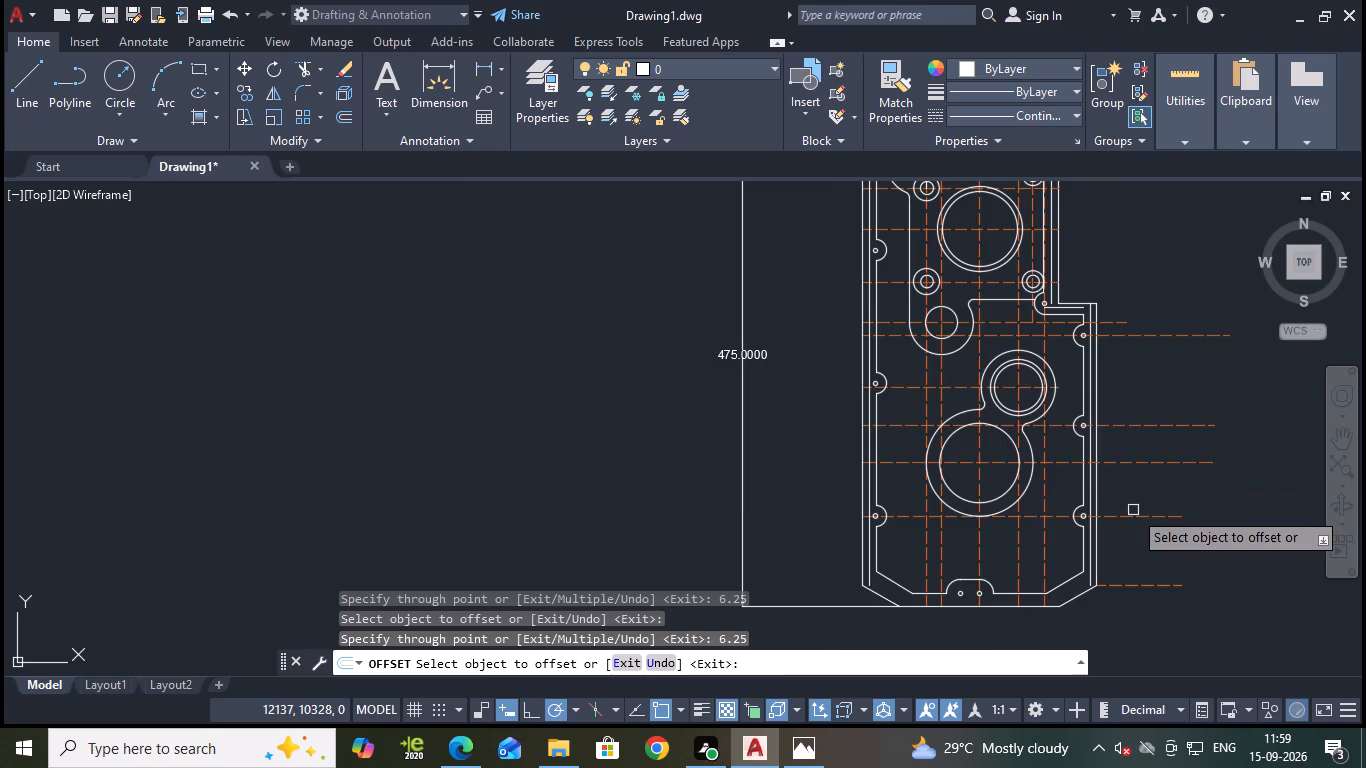
scroll(1133, 511, up, 2)
scroll(1104, 540, down, 2)
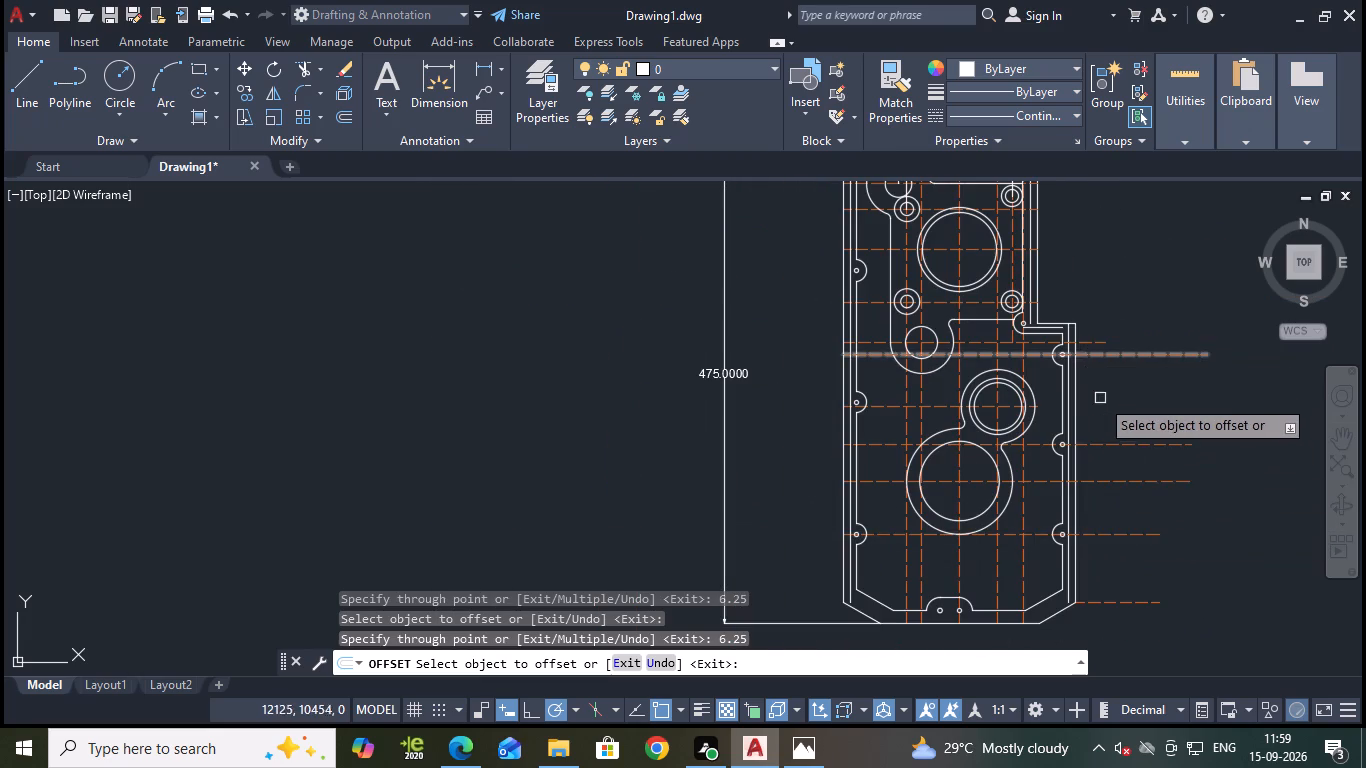
scroll(1102, 402, up, 3)
scroll(1045, 398, down, 1)
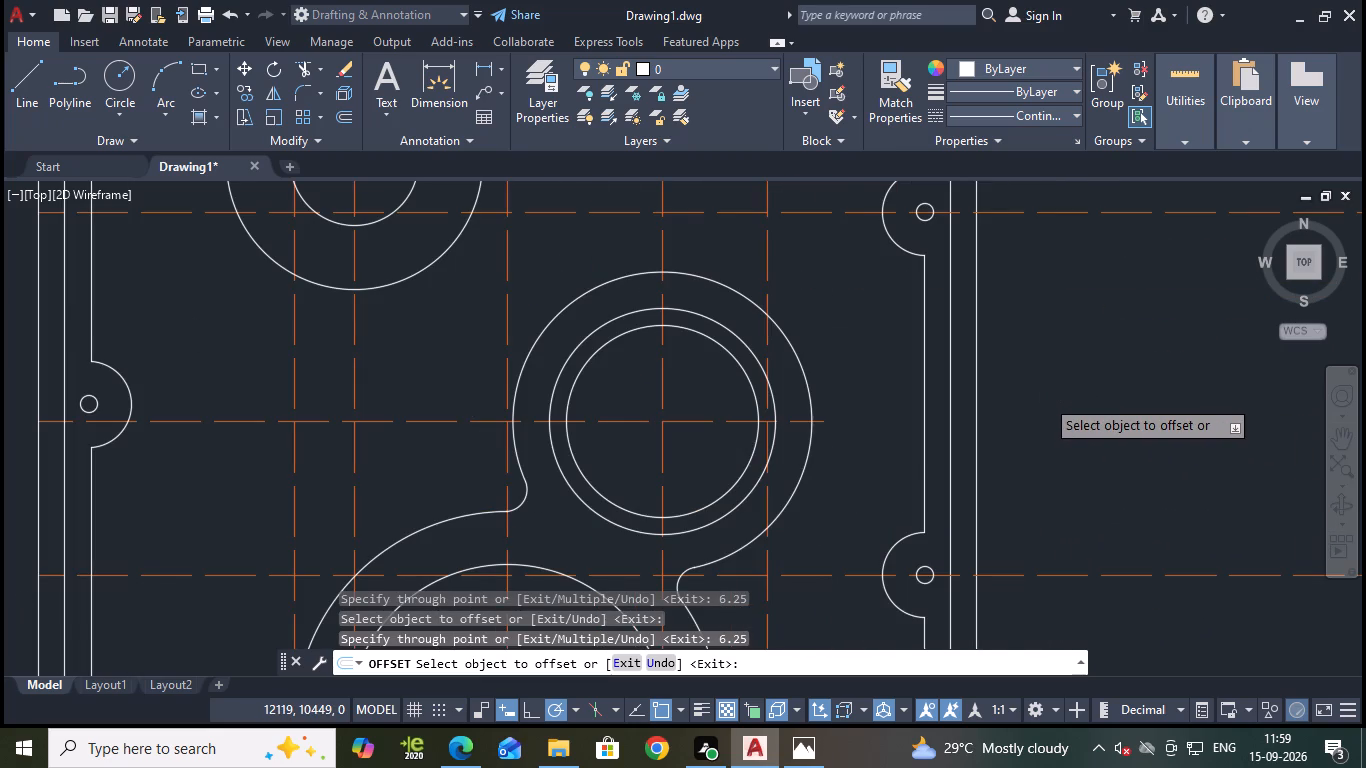
scroll(1045, 398, down, 1)
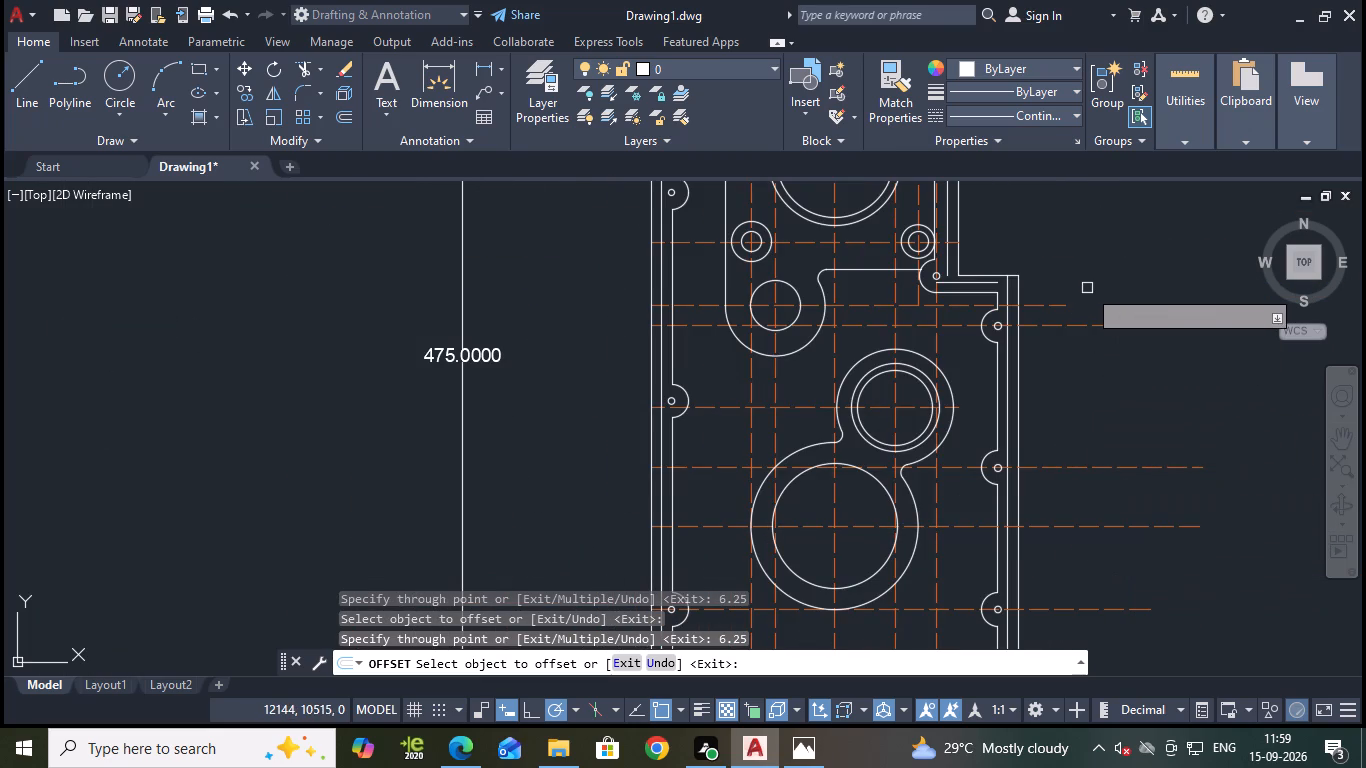
scroll(1086, 285, up, 1)
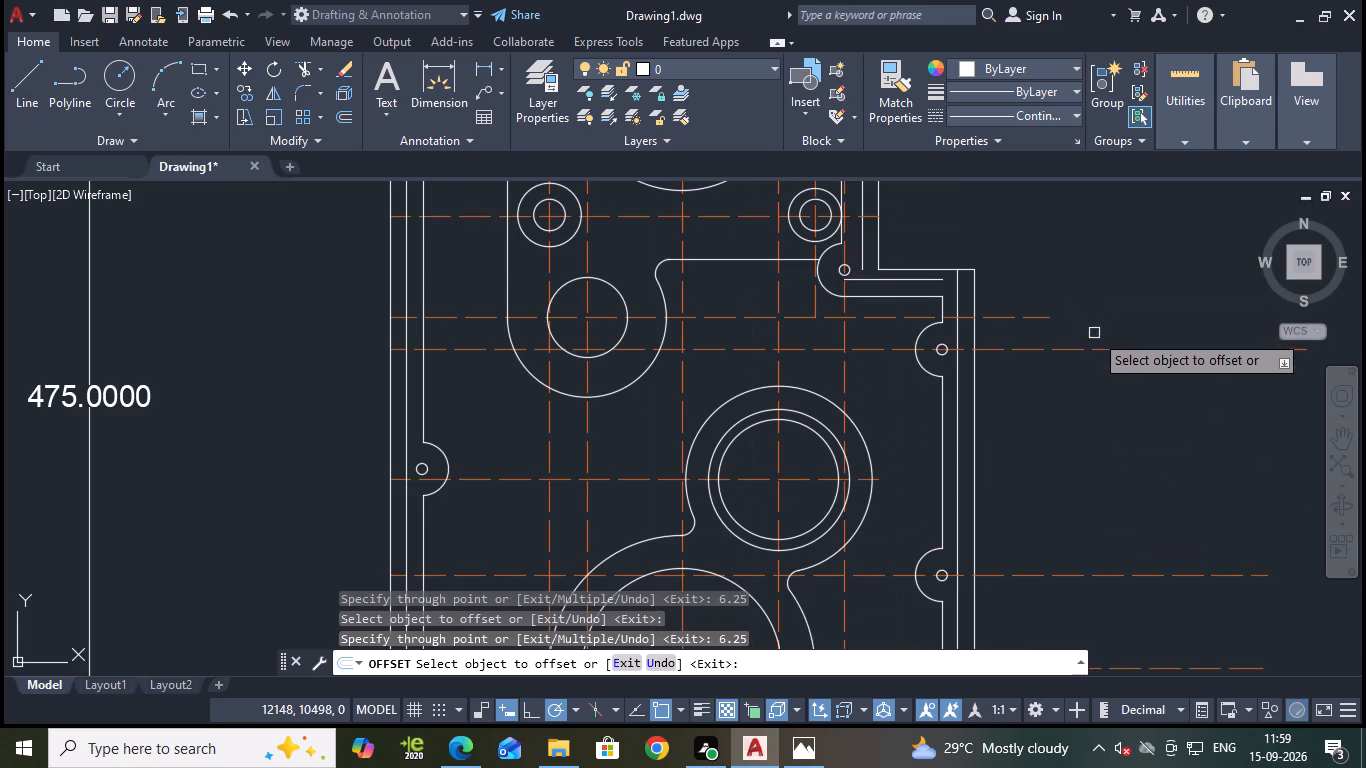
middle_drag(1020, 292, 1074, 354)
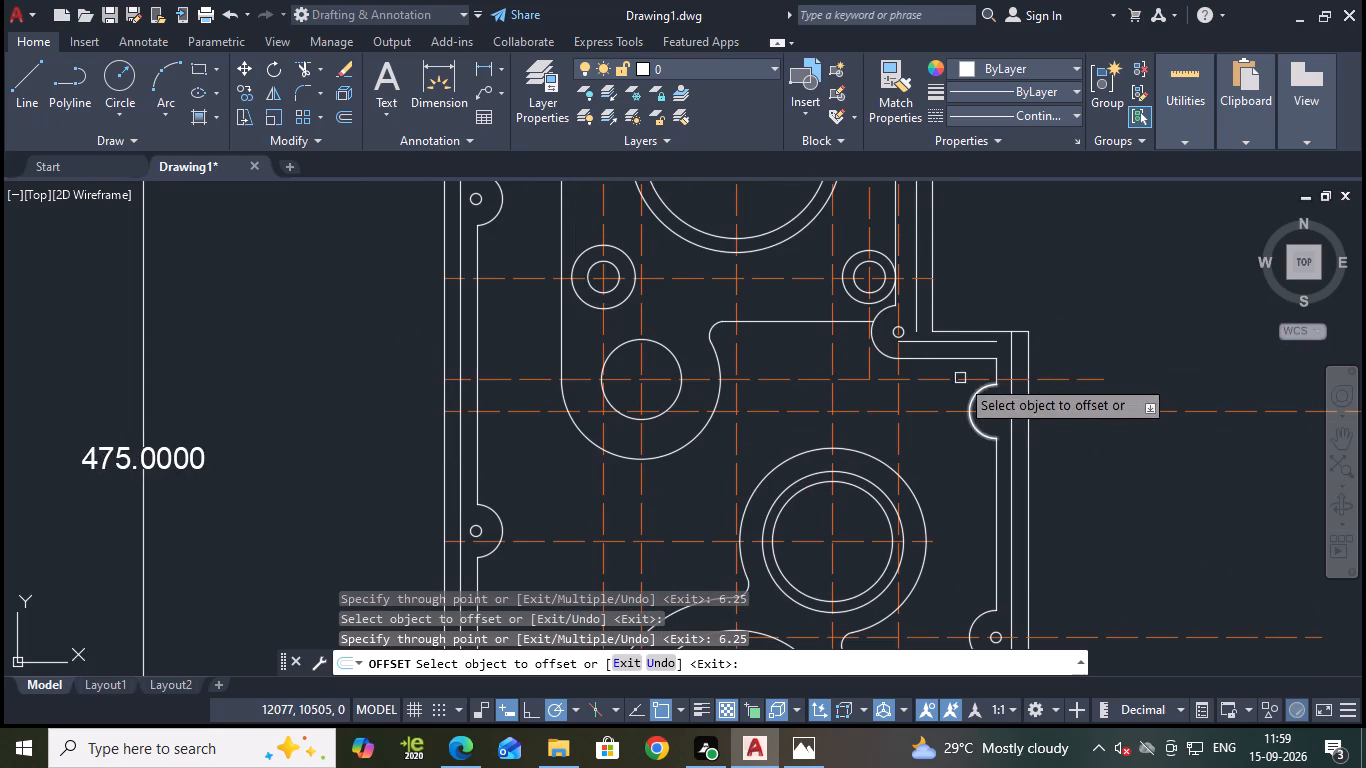
key(Escape)
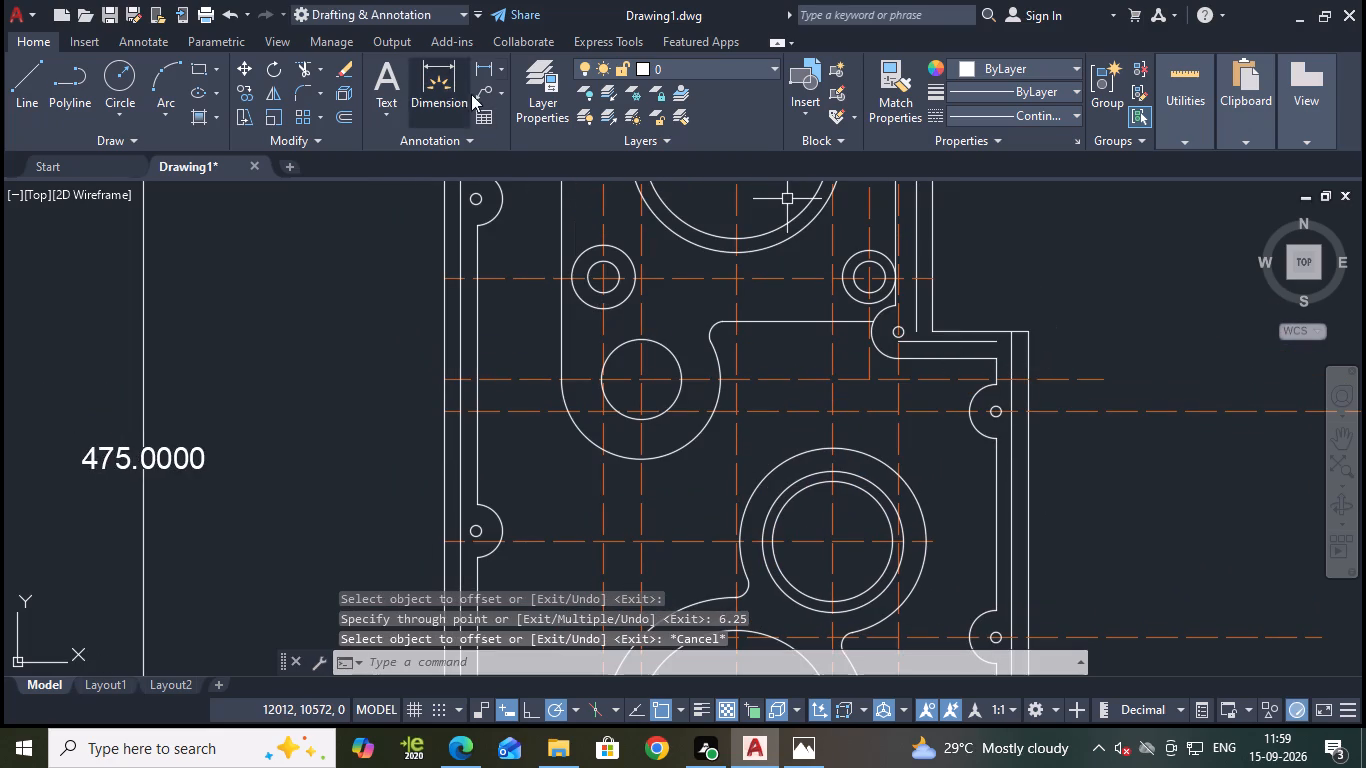
Check the vertical gap between the outer and inner horizontal edges at the right-side step with a trial linear dimension.
click(483, 65)
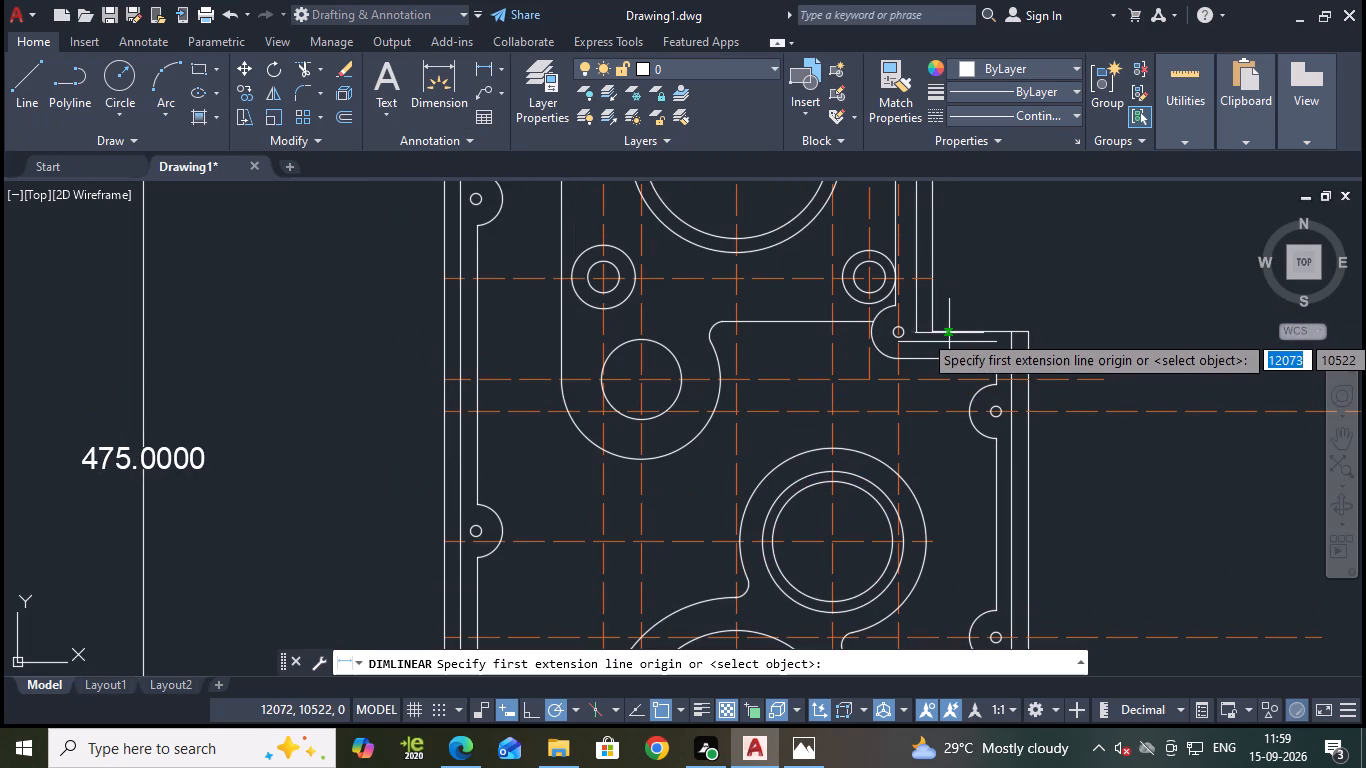
click(961, 331)
click(959, 358)
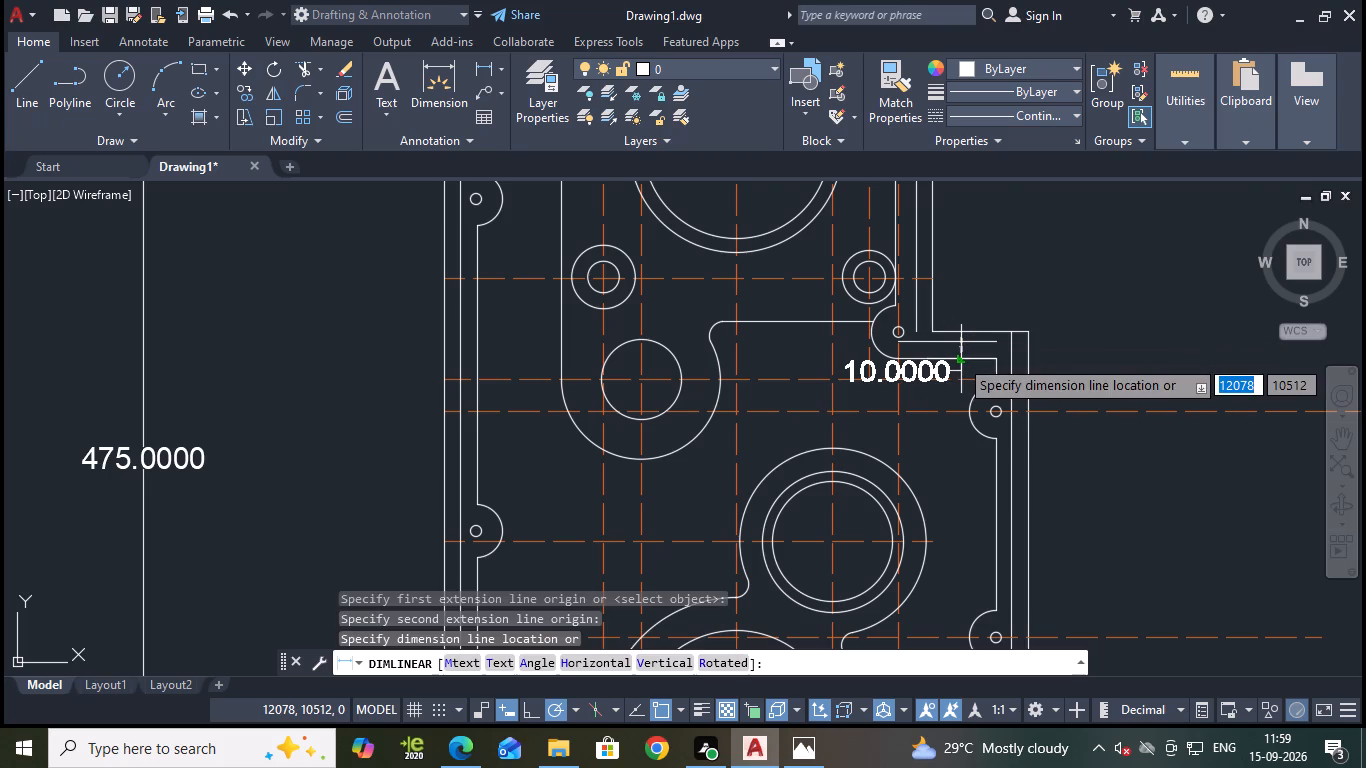
key(Escape)
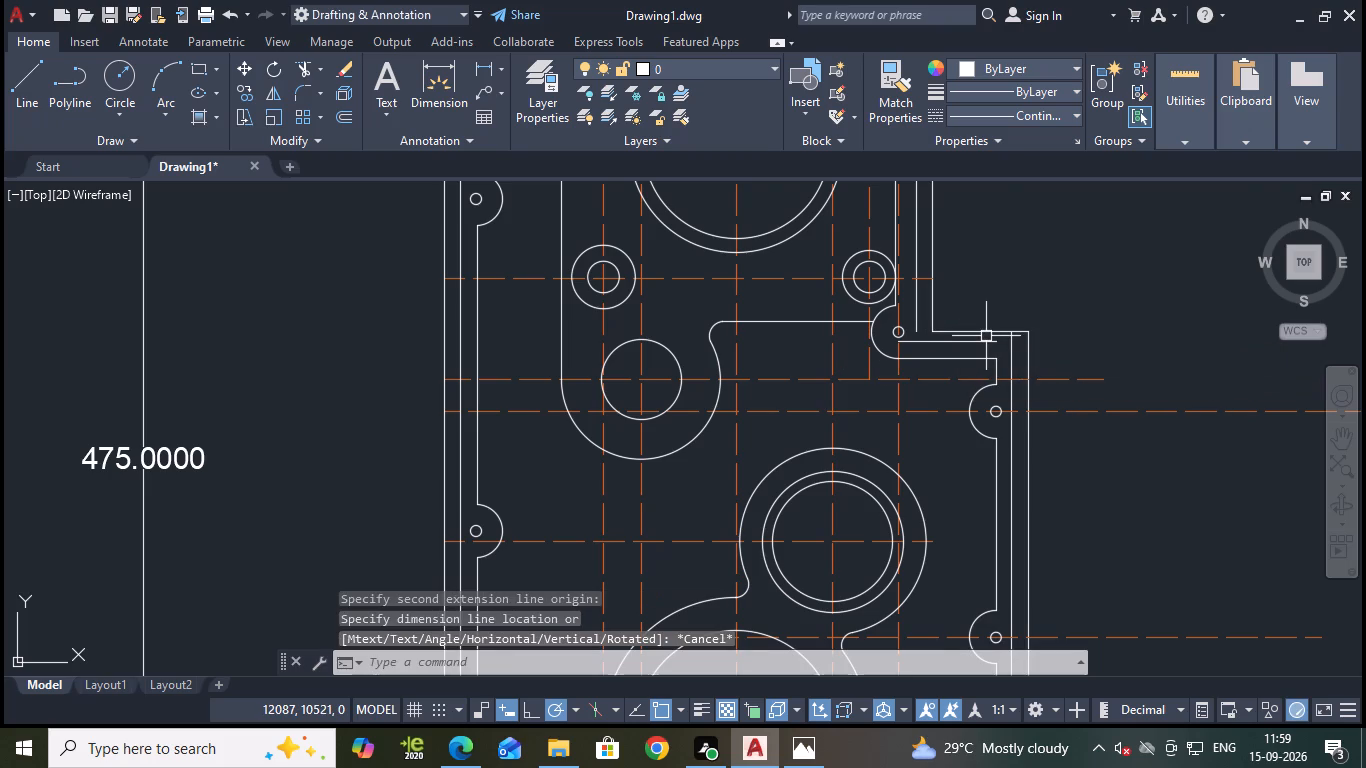
Erase the offset horizontal line between the outer and inner edges at the right-side step.
click(986, 338)
key(e)
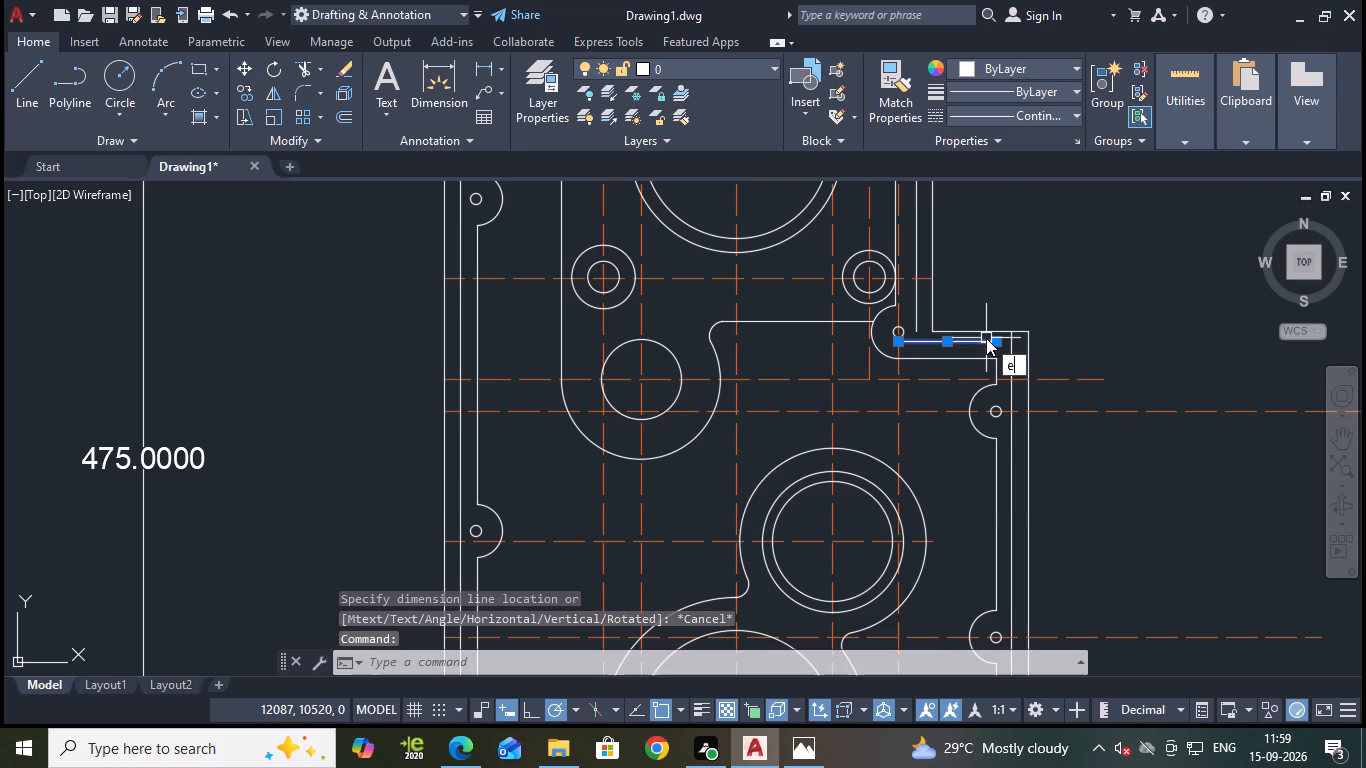
key(Return)
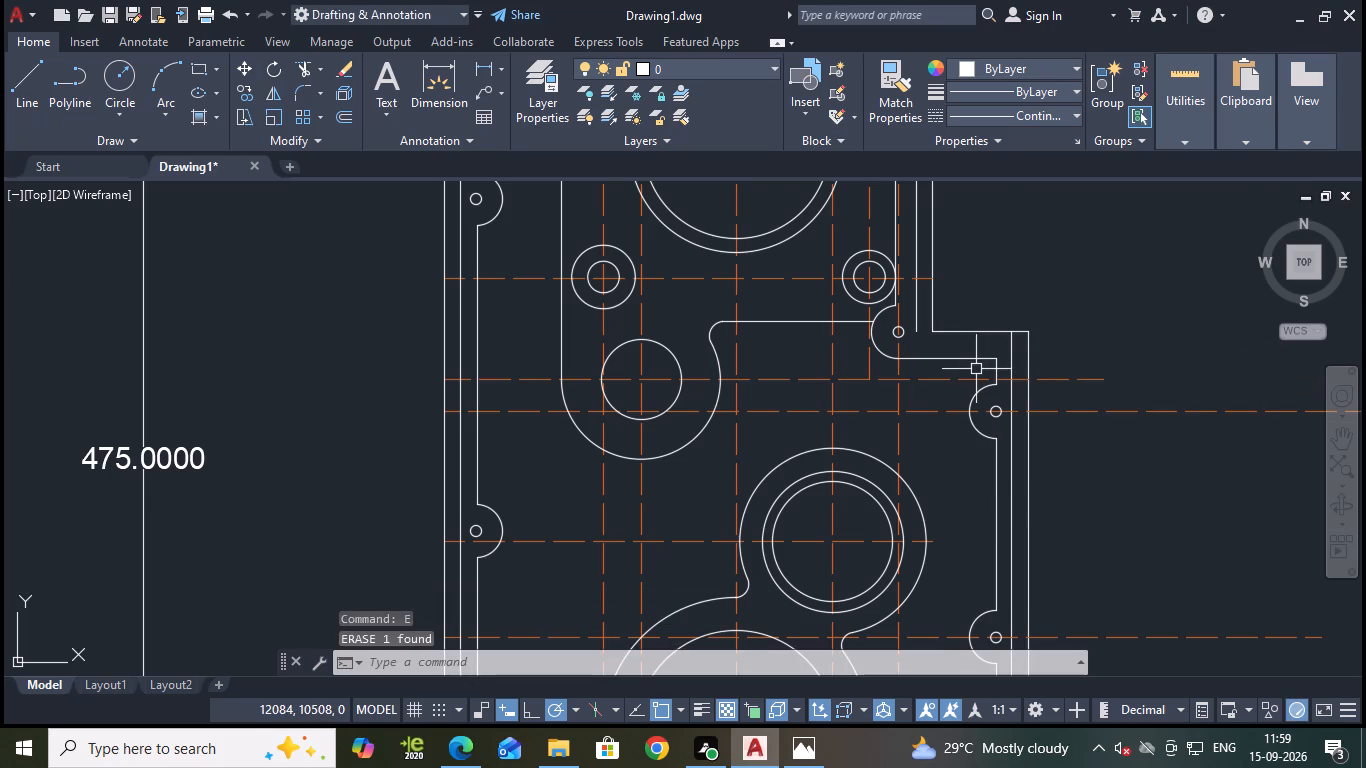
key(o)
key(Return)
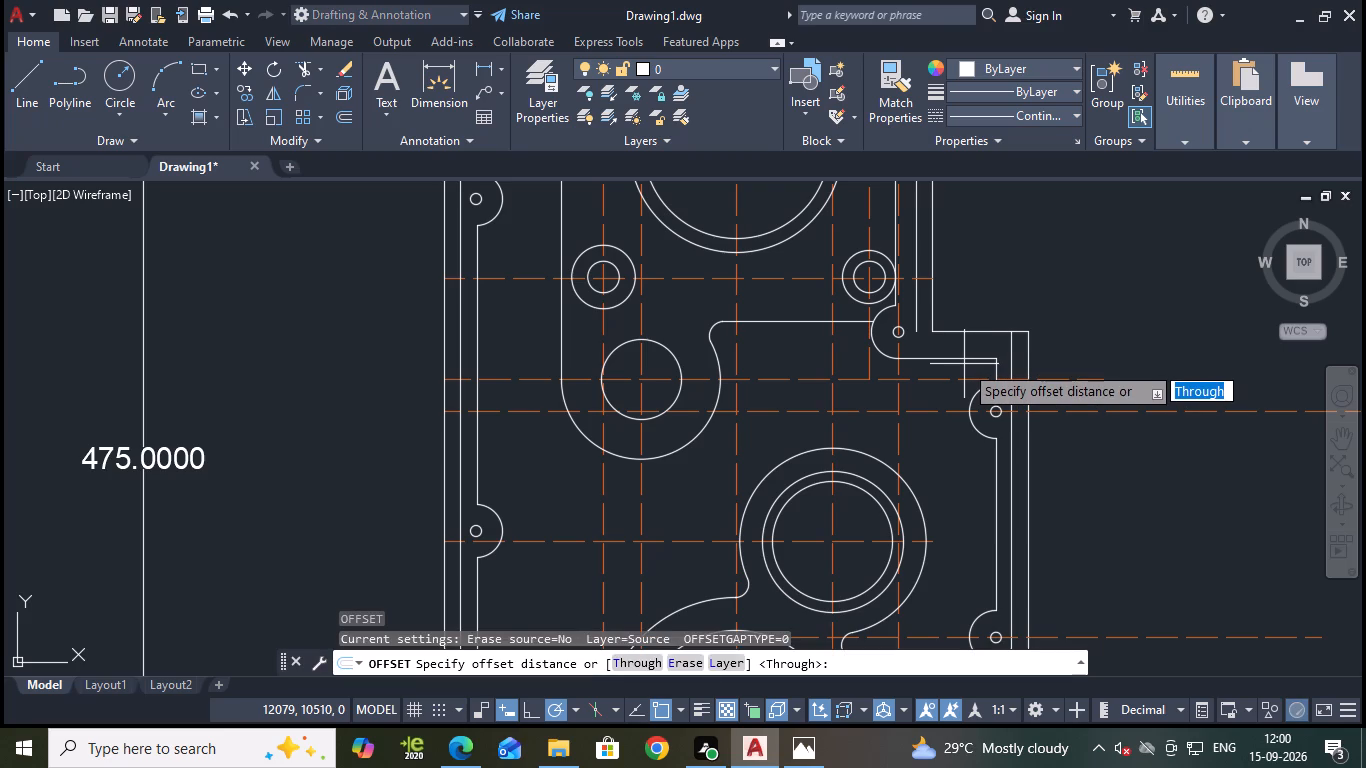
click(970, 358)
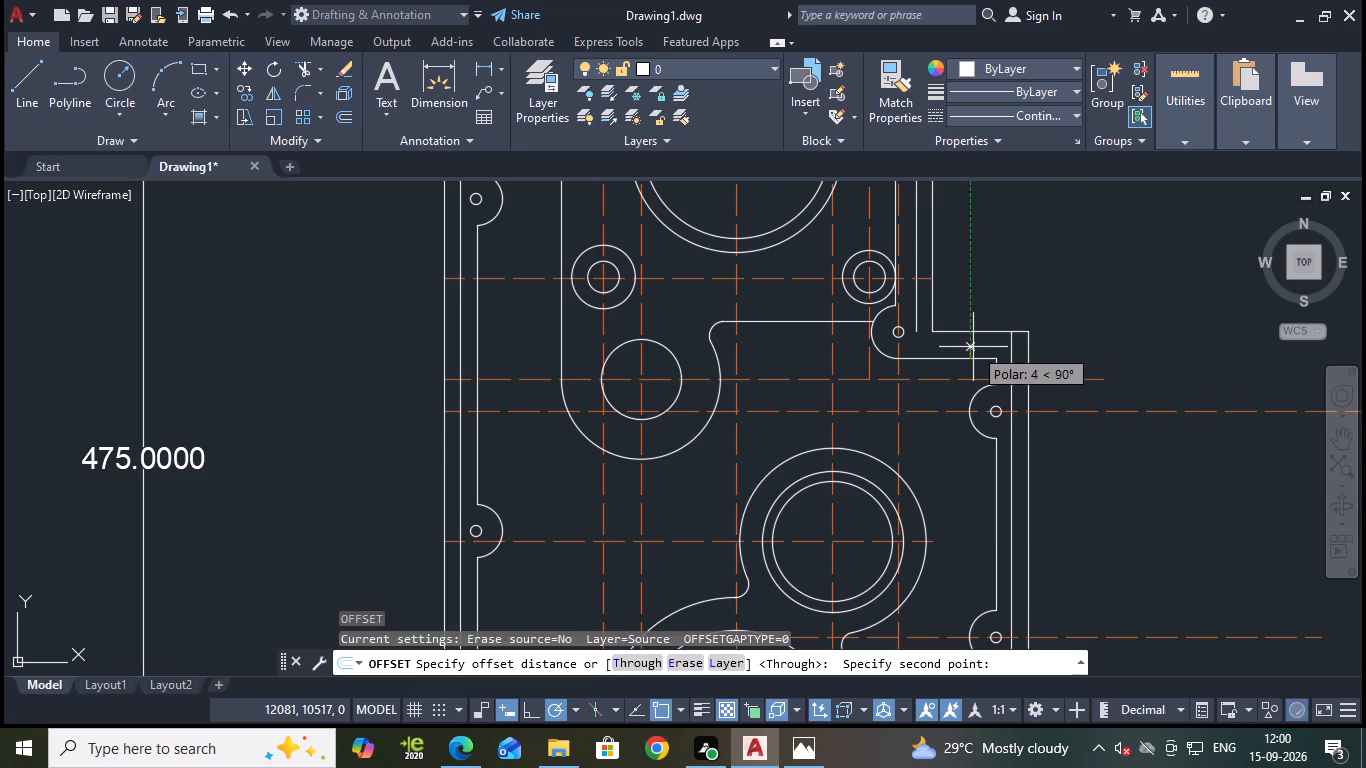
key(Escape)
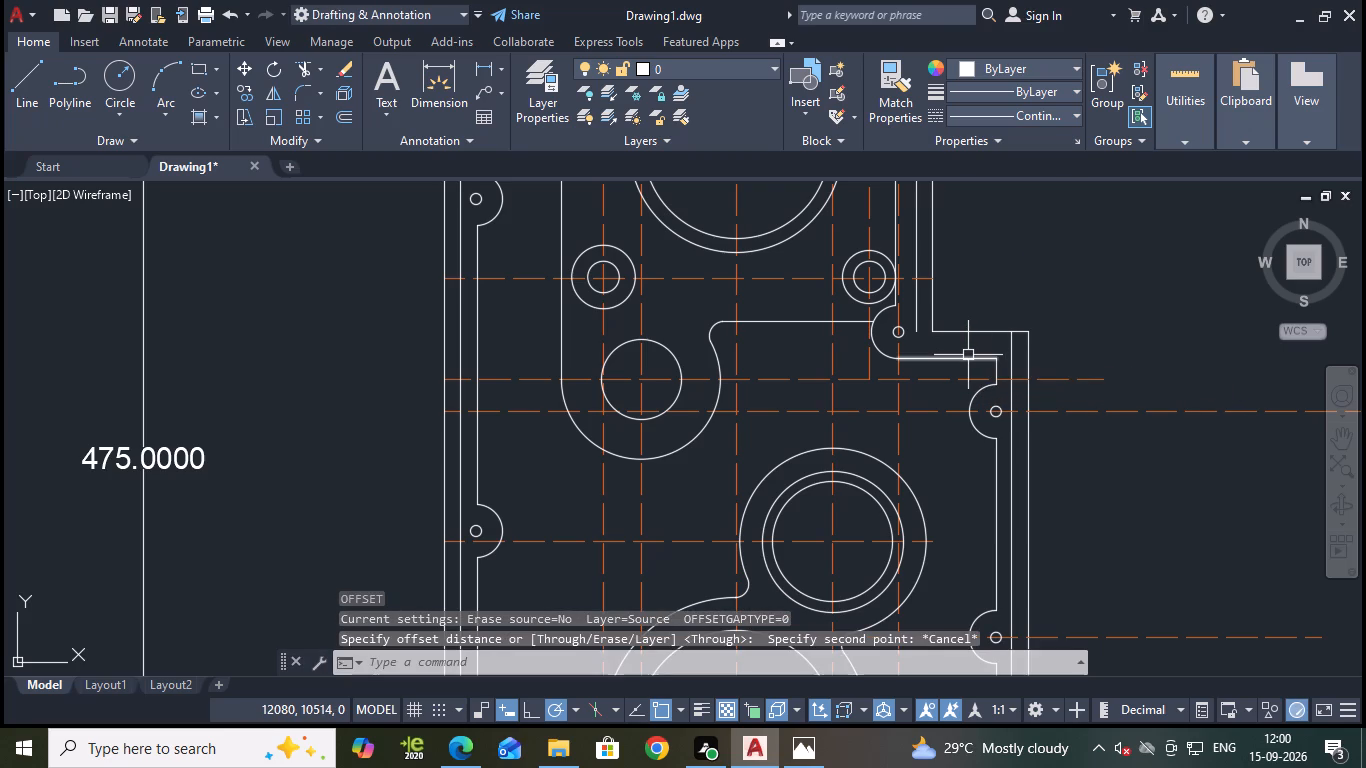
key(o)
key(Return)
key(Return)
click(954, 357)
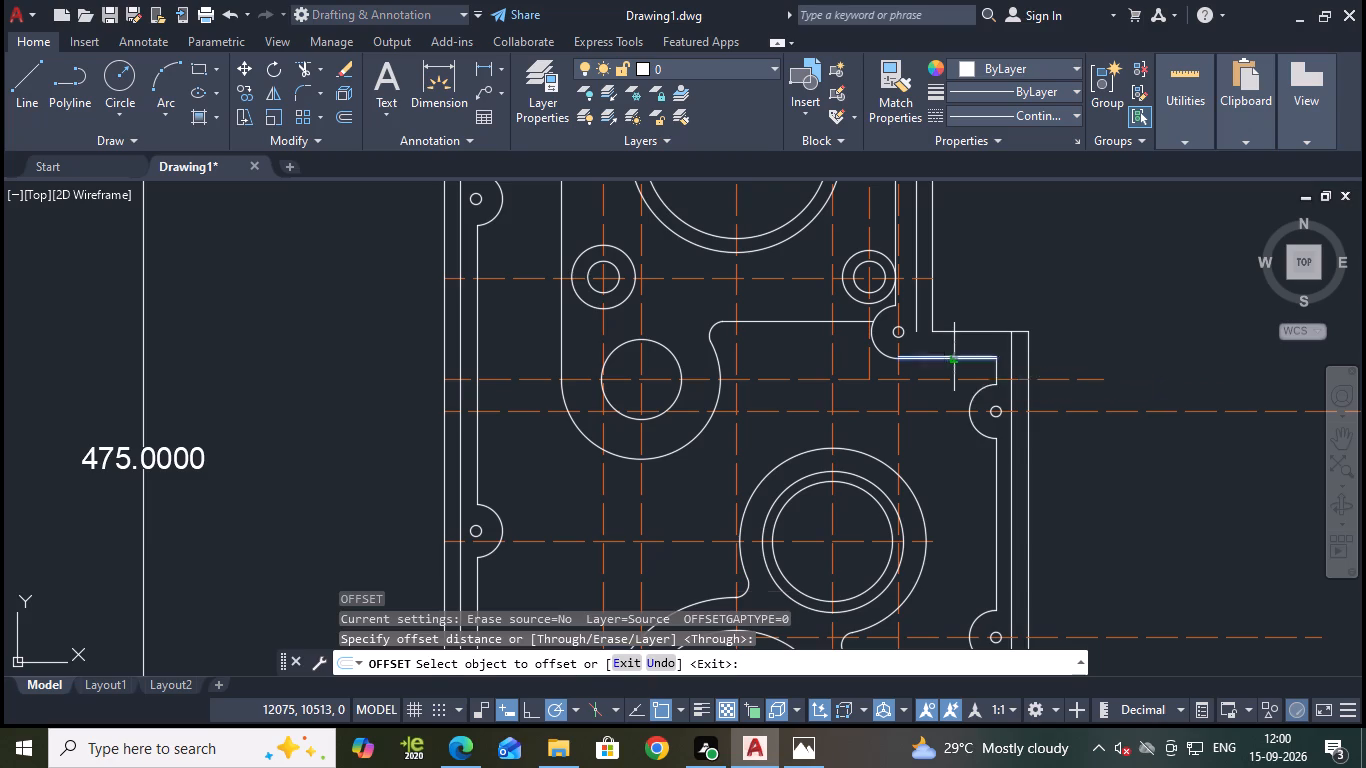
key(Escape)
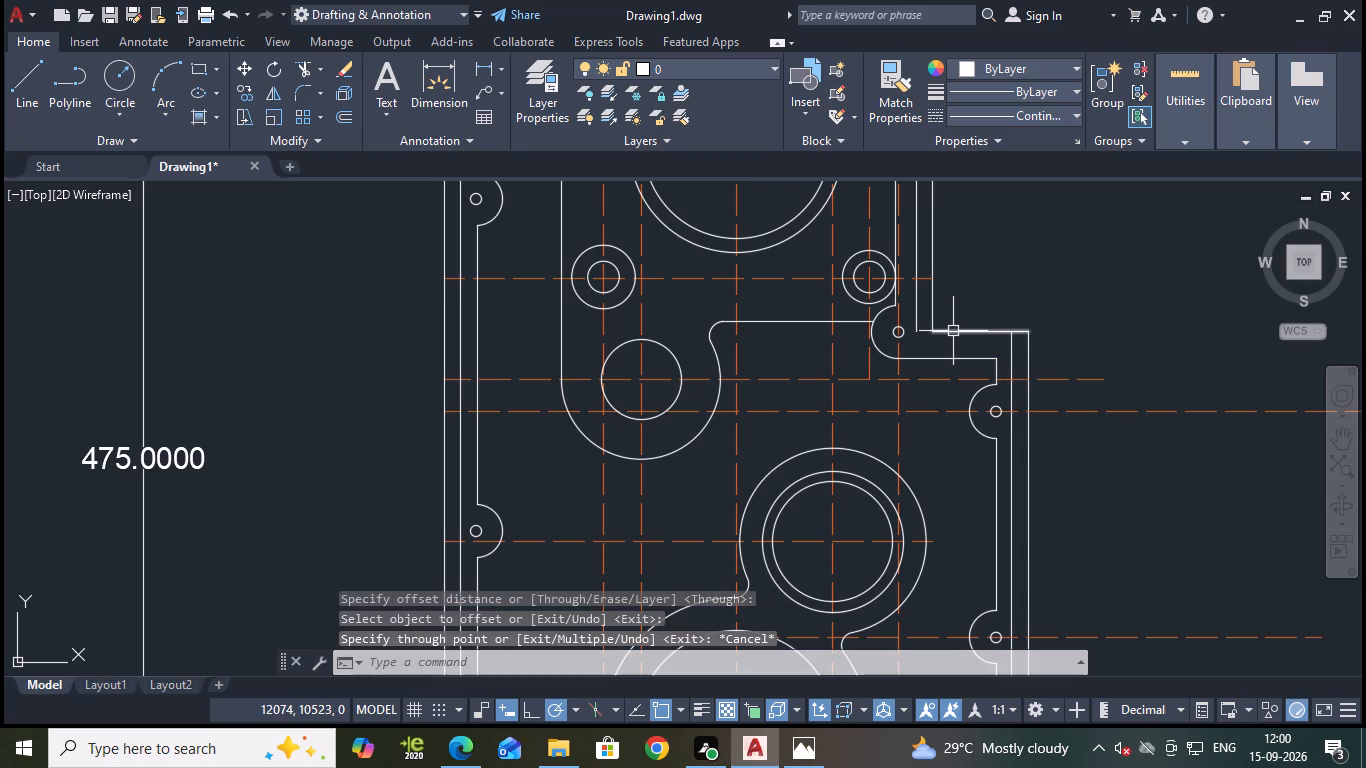
Offset the outer horizontal edge of the right-side step downward by 12.5.
key(o)
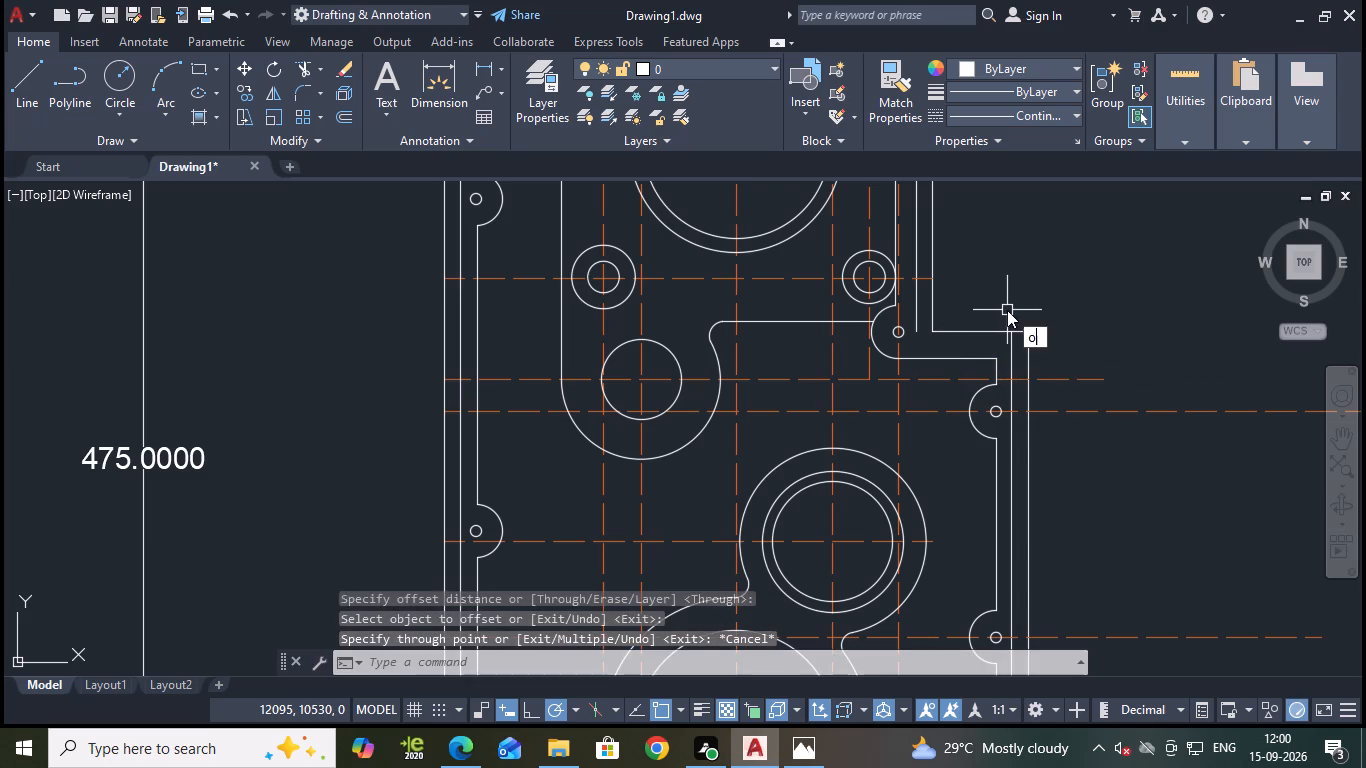
key(Return)
key(Return)
click(977, 330)
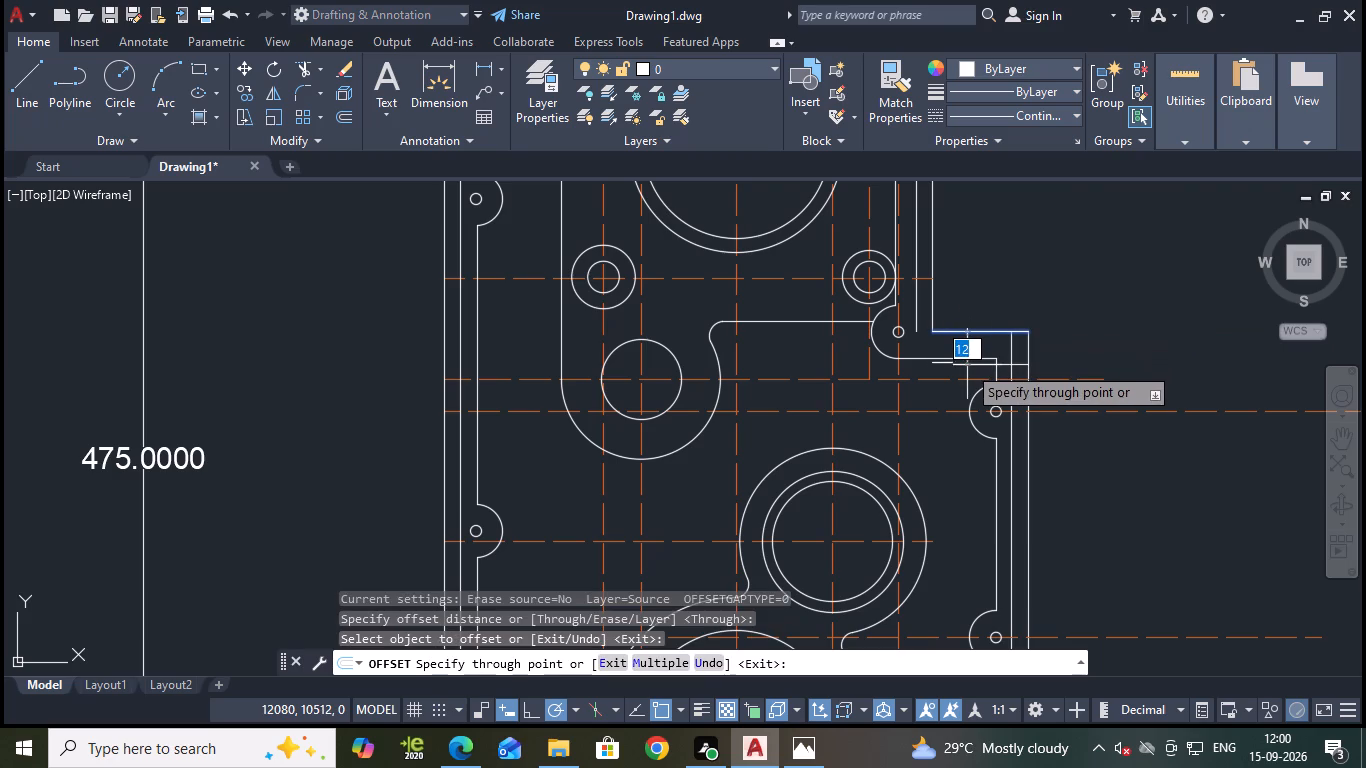
text(12)
text(.5)
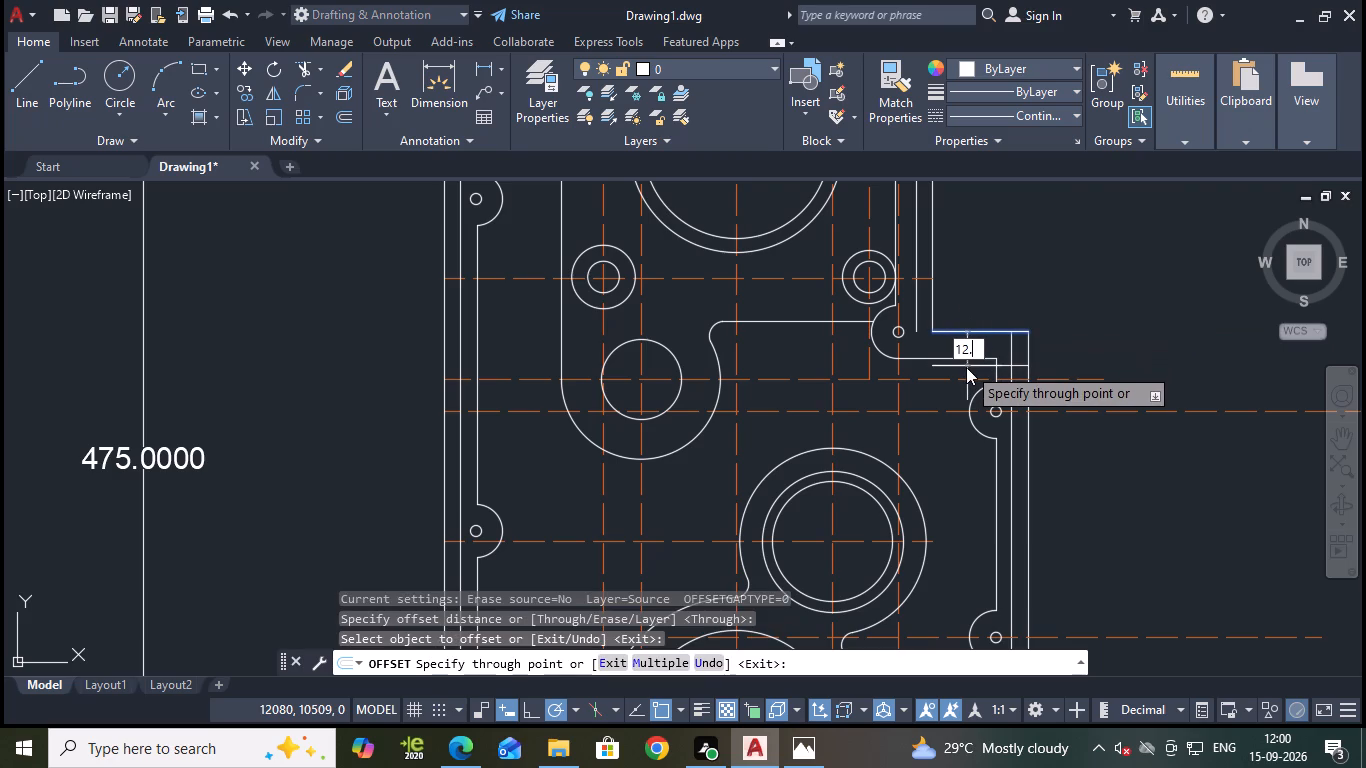
key(Return)
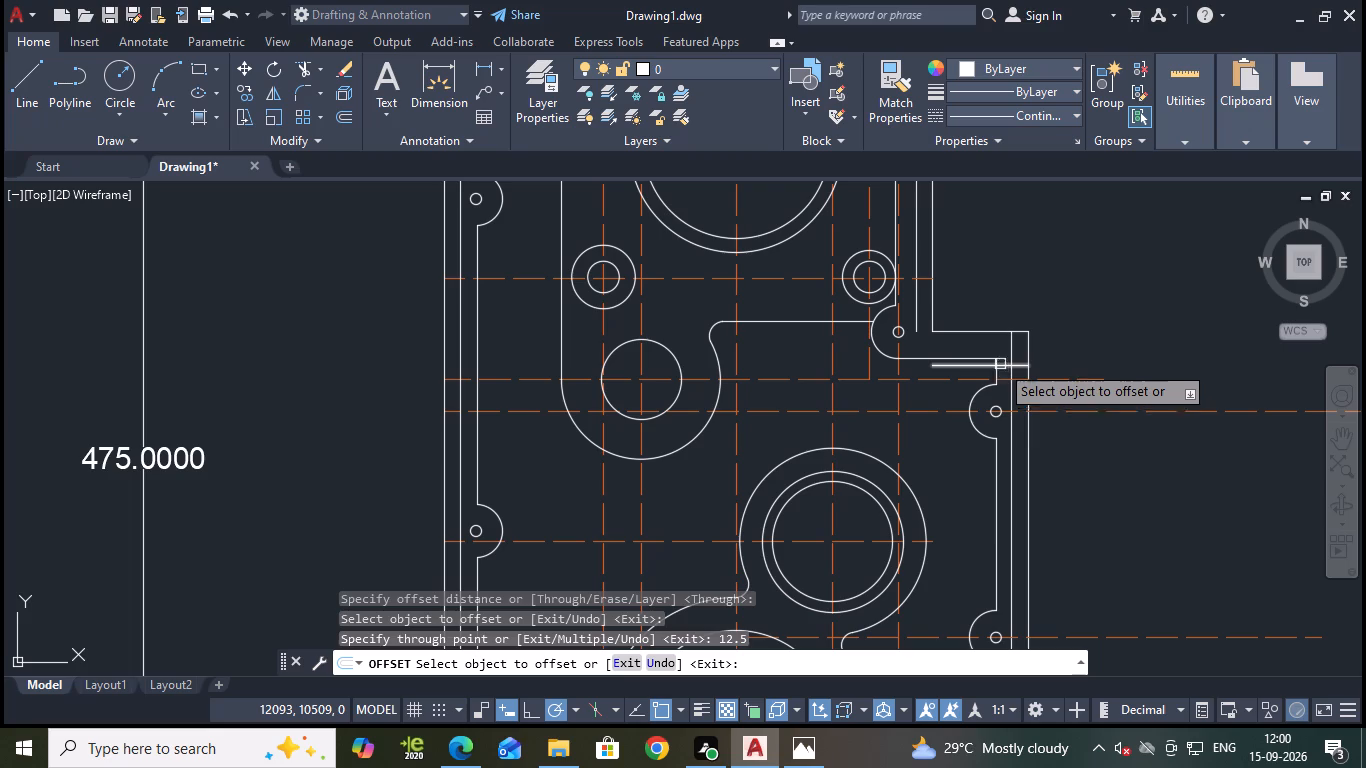
Draw a circle of radius 12 centred on the small hole at the inner corner of the right-side step.
click(119, 69)
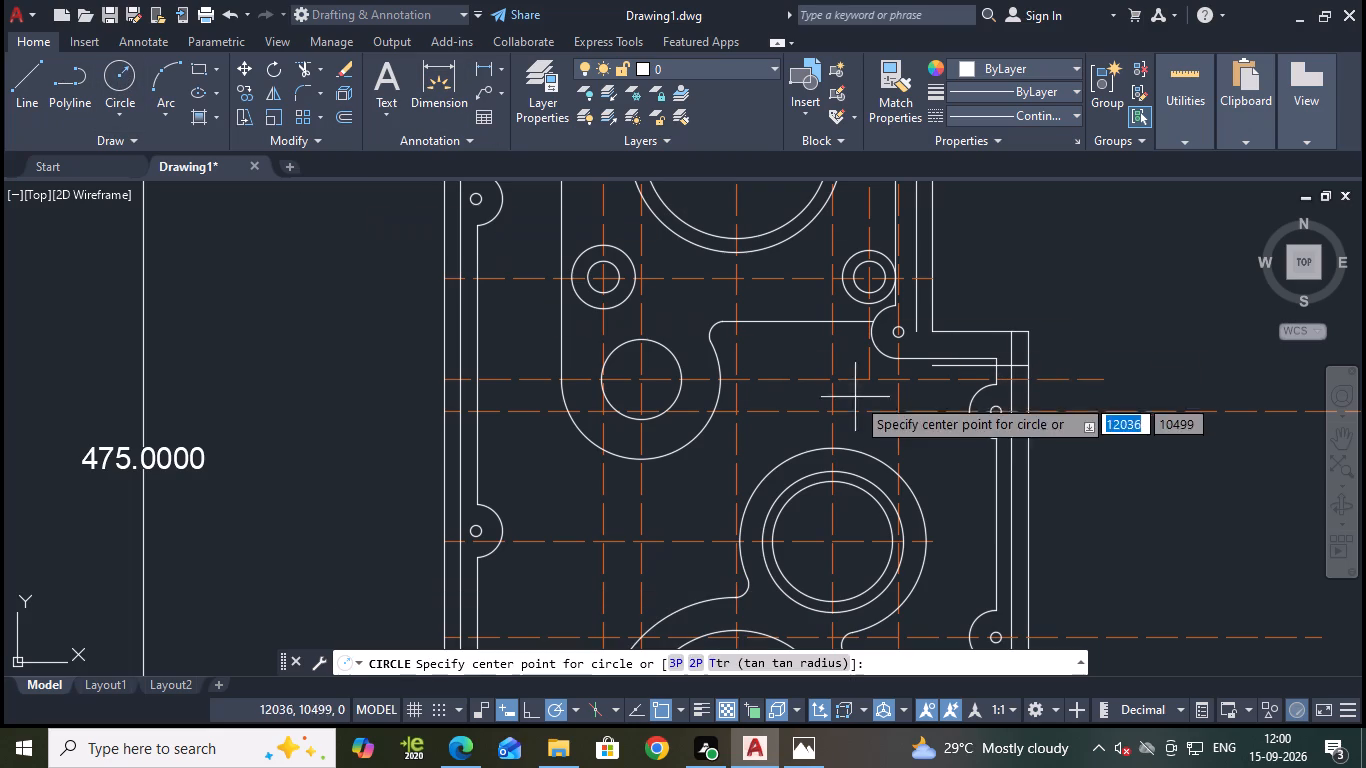
click(898, 332)
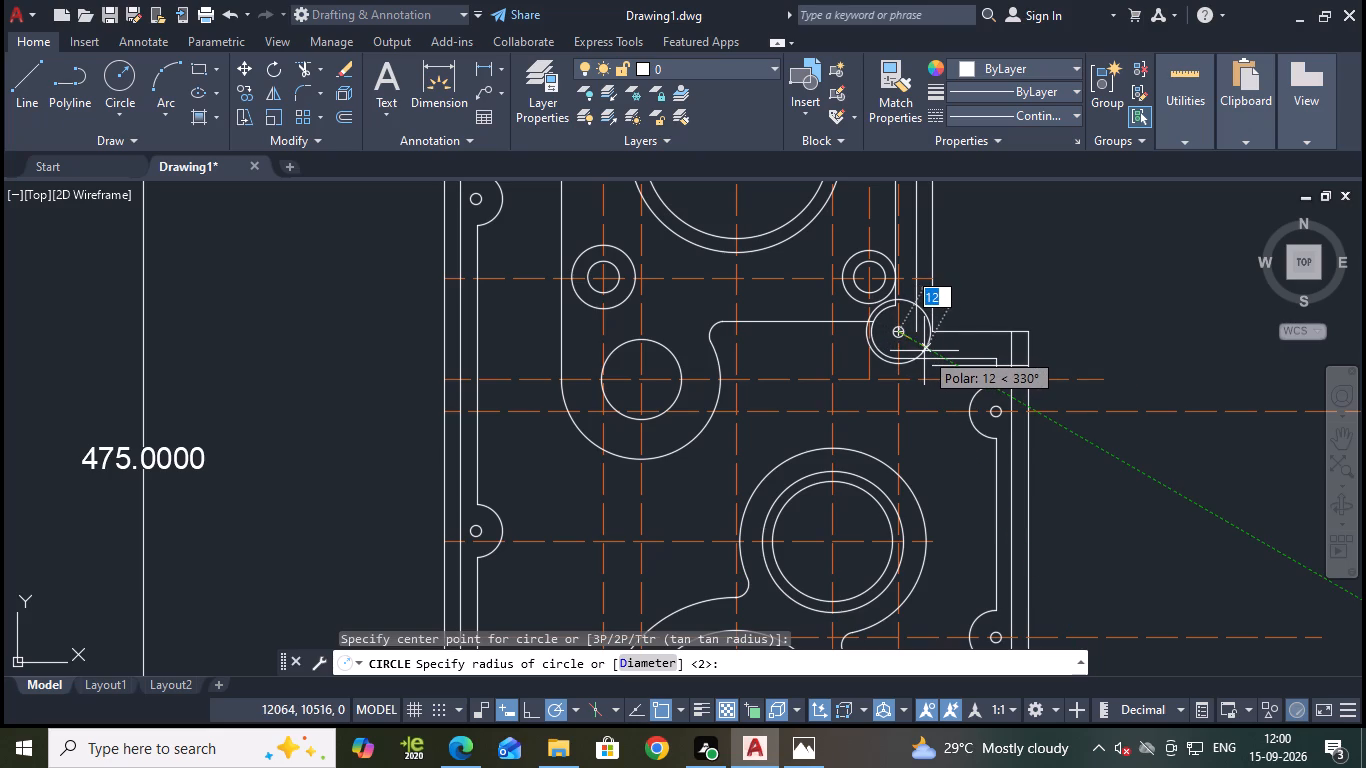
text(12)
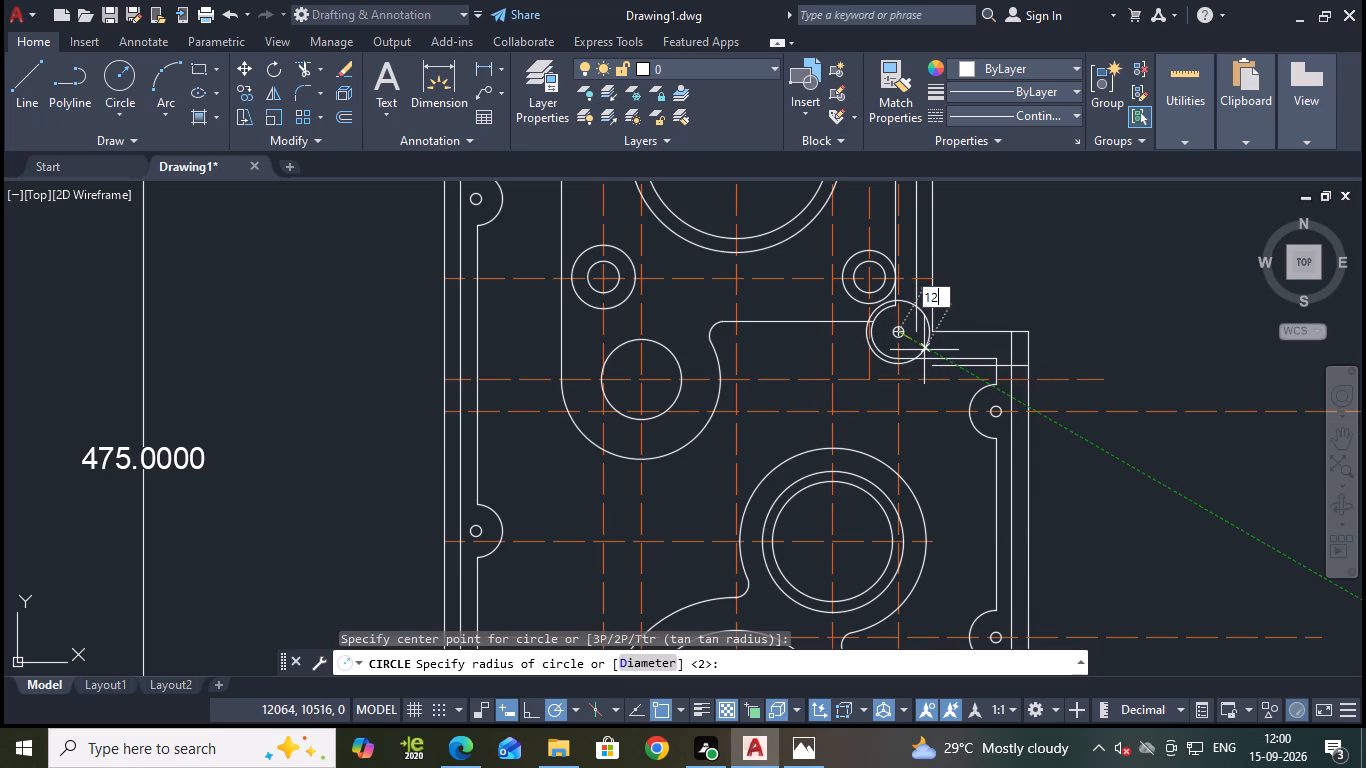
key(Return)
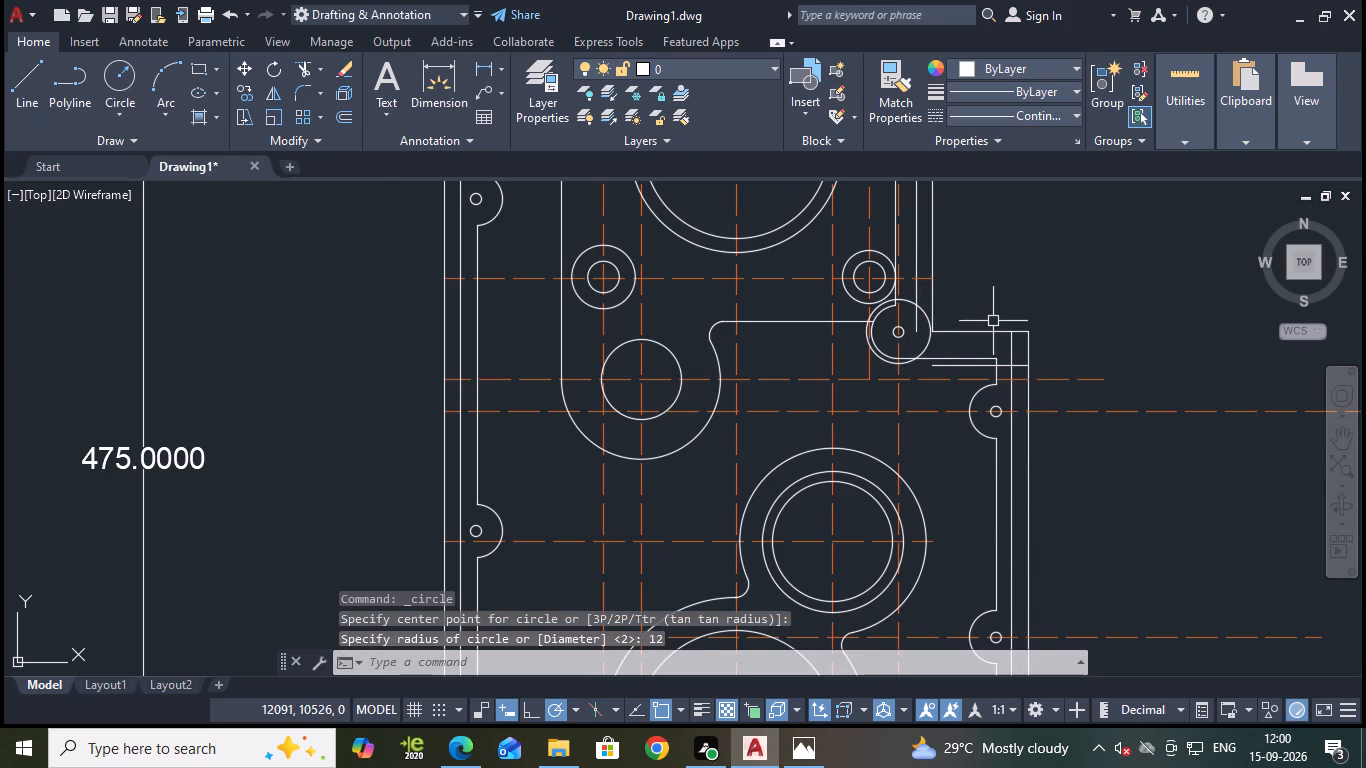
Trim the new circle's top back to the inner vertical line and remove the smaller concentric arc and line stub inside it.
scroll(970, 300, up, 1)
middle_drag(971, 299, 1004, 340)
key(Escape)
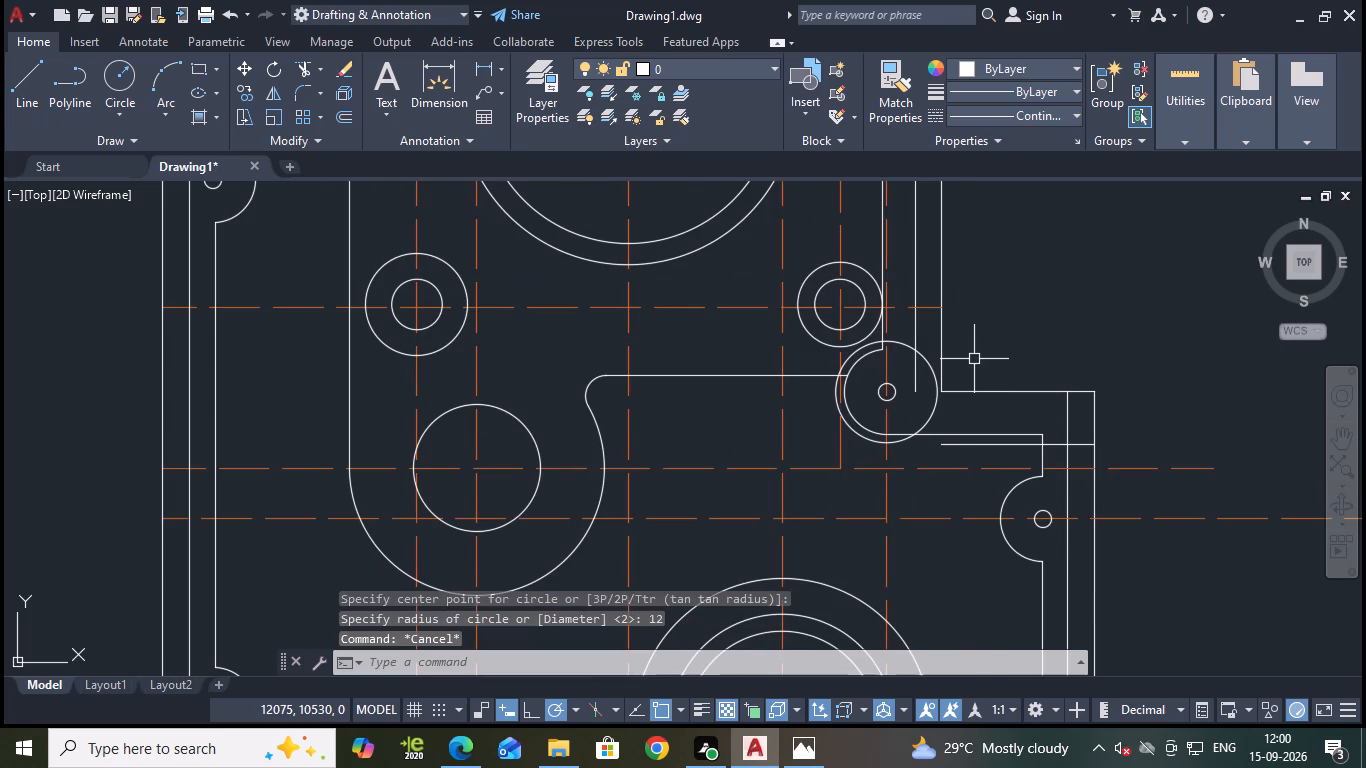
text(tr)
key(Return)
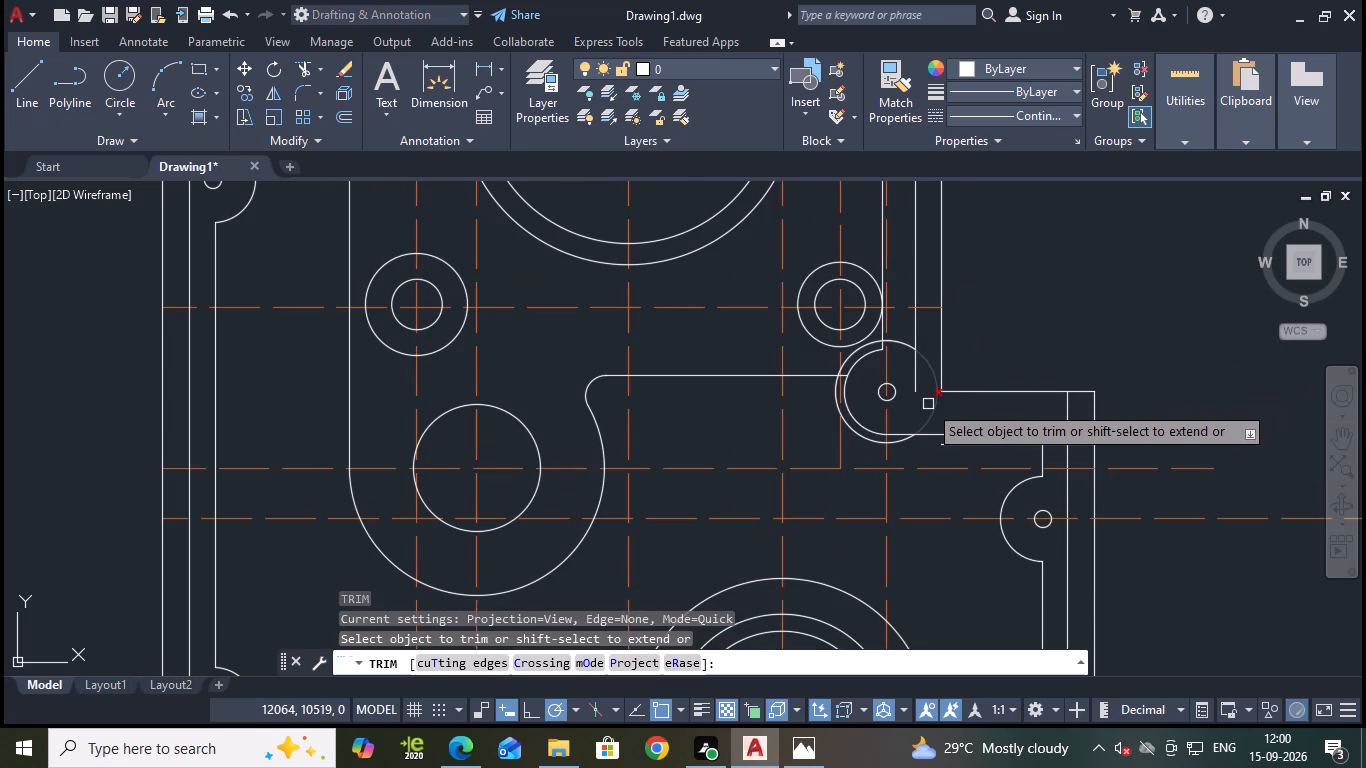
click(894, 344)
scroll(896, 347, up, 2)
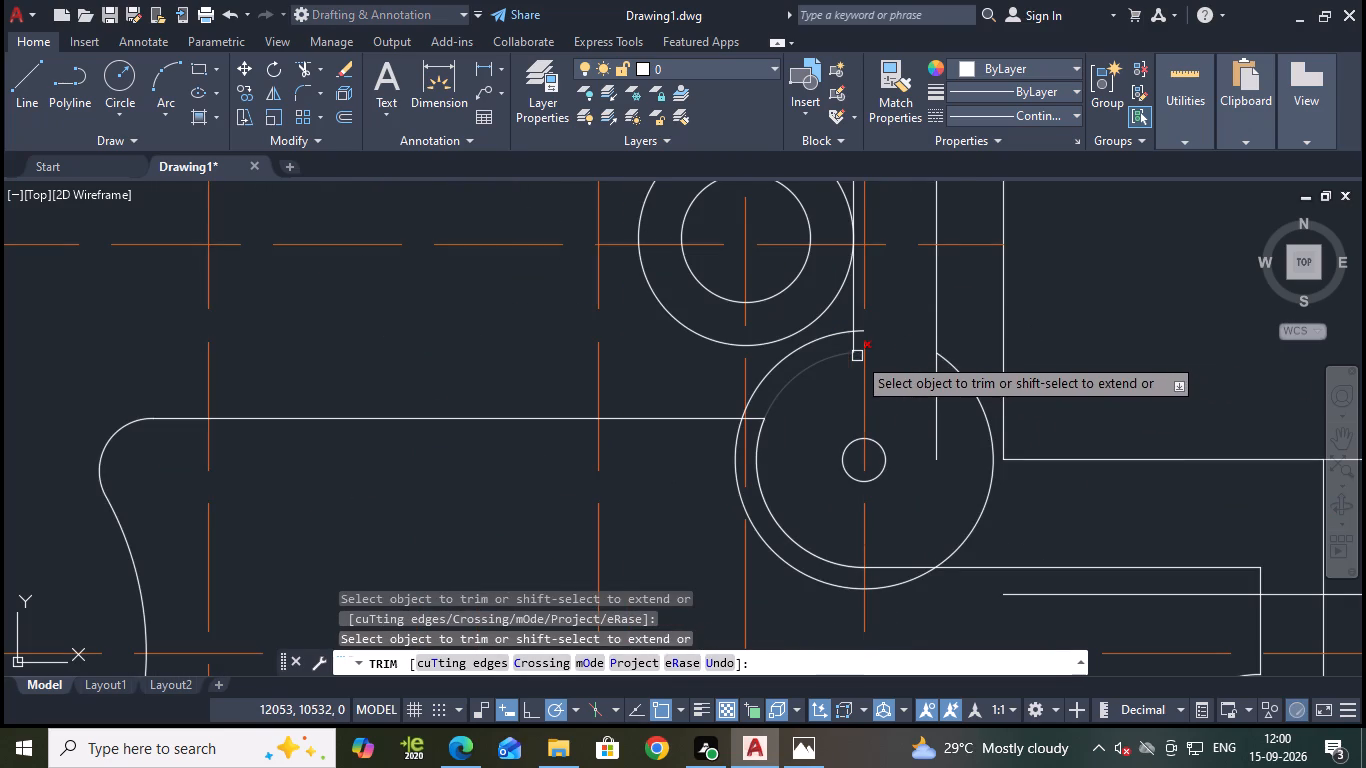
click(860, 332)
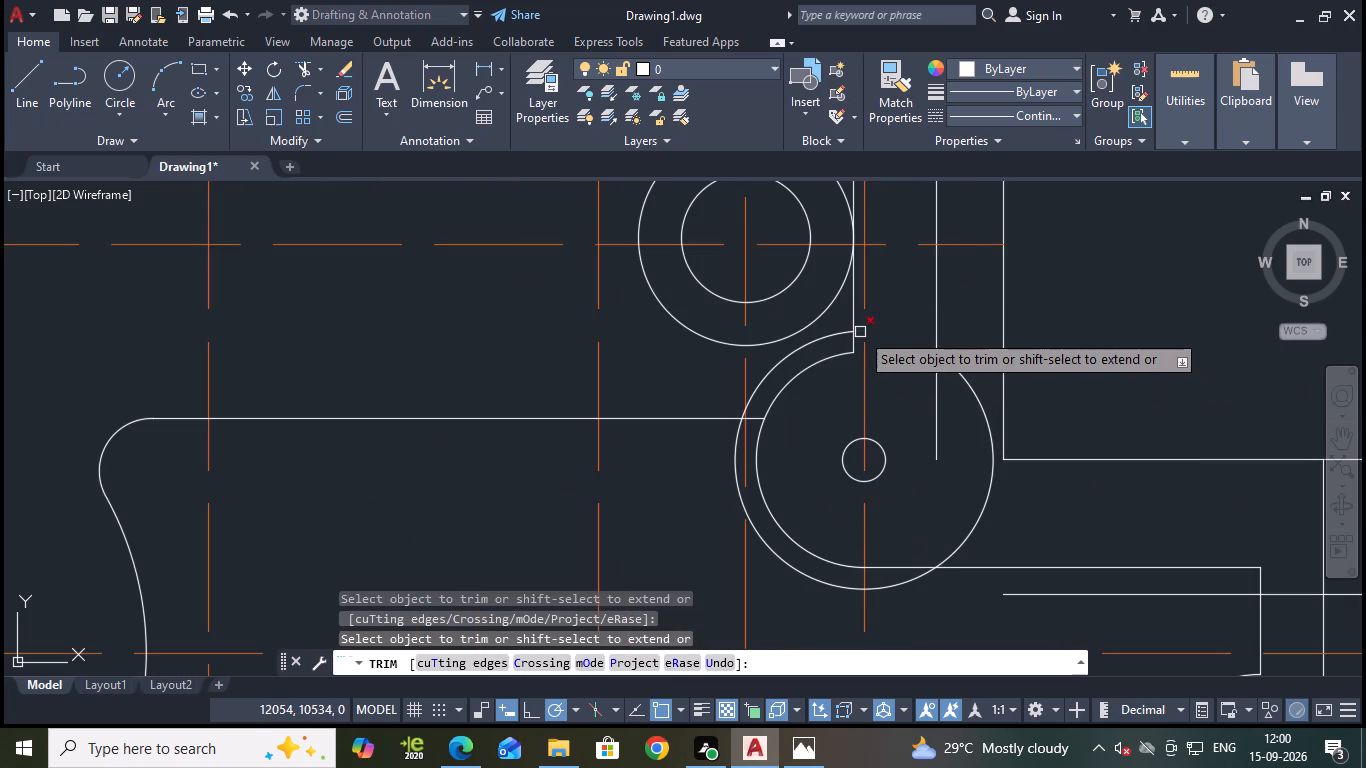
click(852, 347)
click(837, 359)
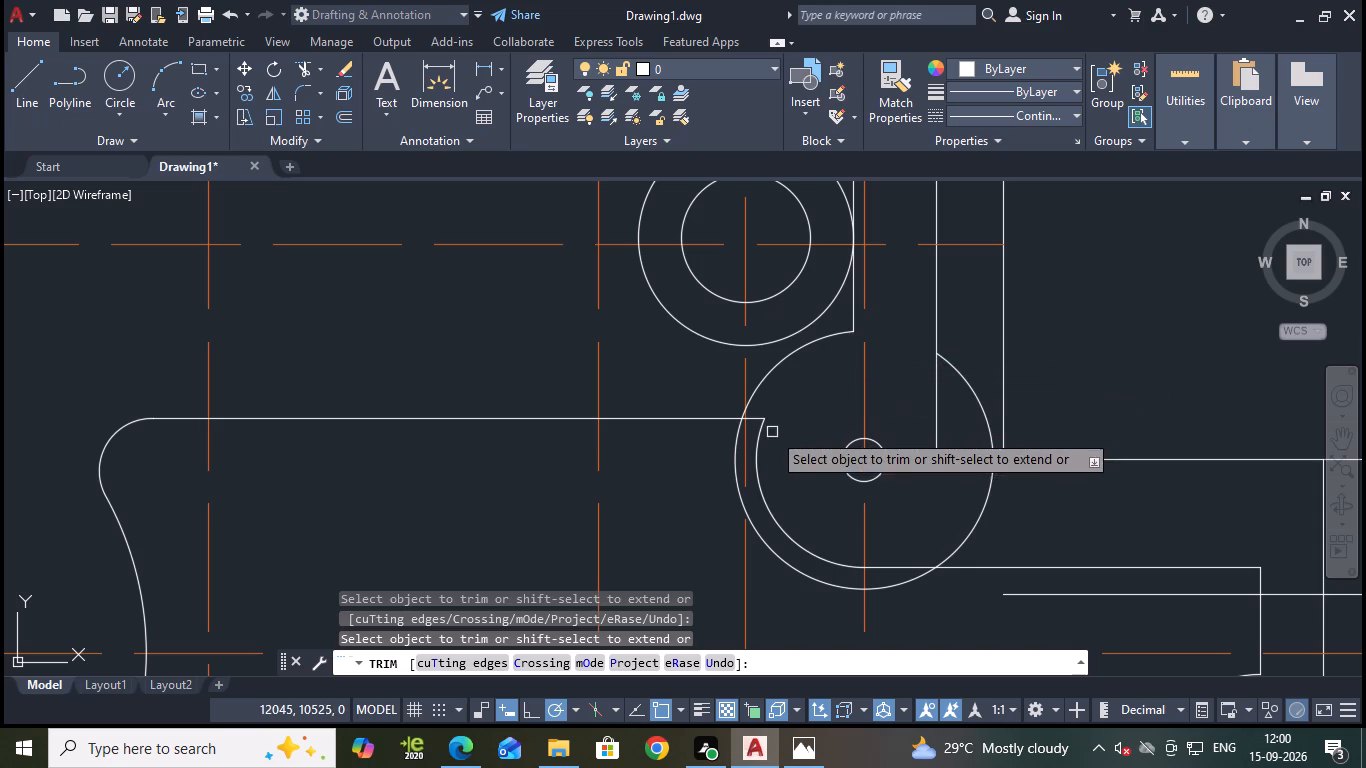
click(757, 456)
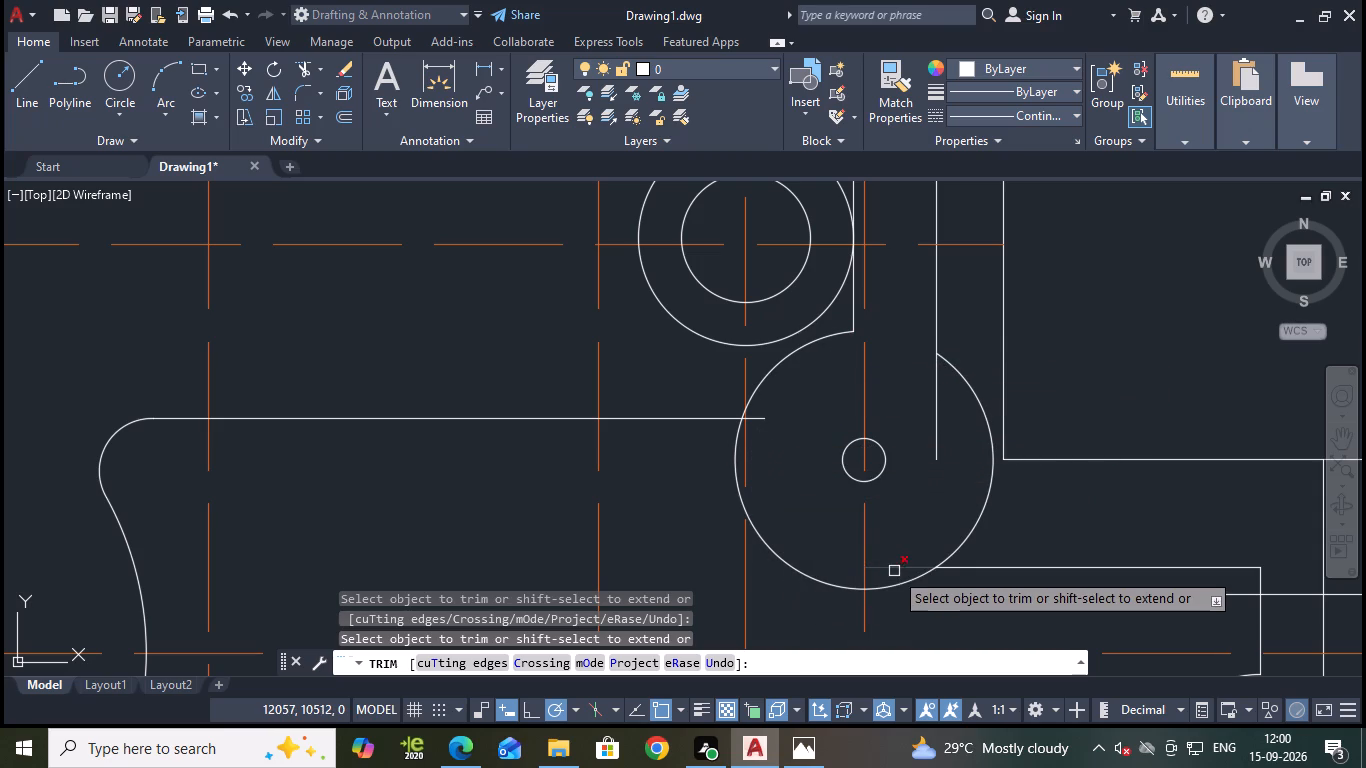
Trim the inner horizontal and intermediate vertical line ends inside the radius 12 circle, and remove the circle's arc facing the step corner.
click(894, 571)
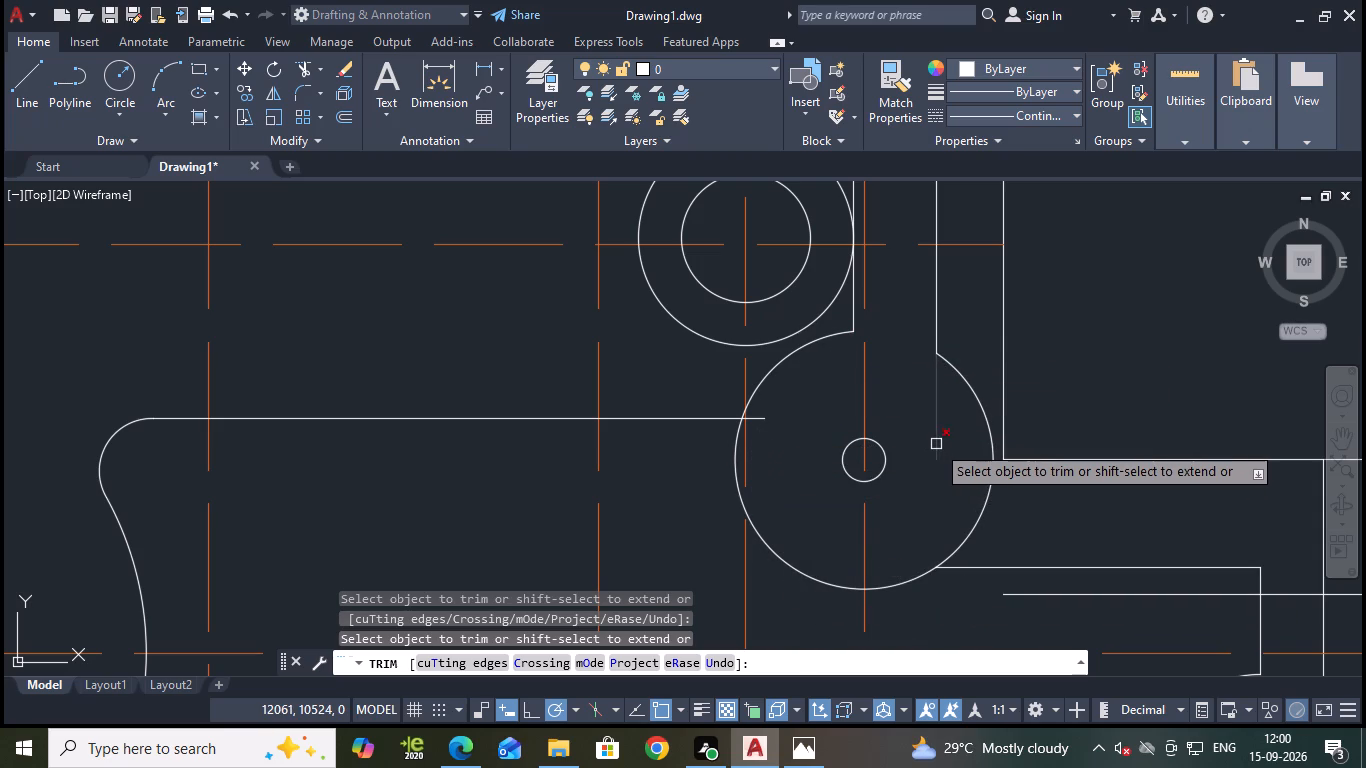
click(936, 444)
click(958, 365)
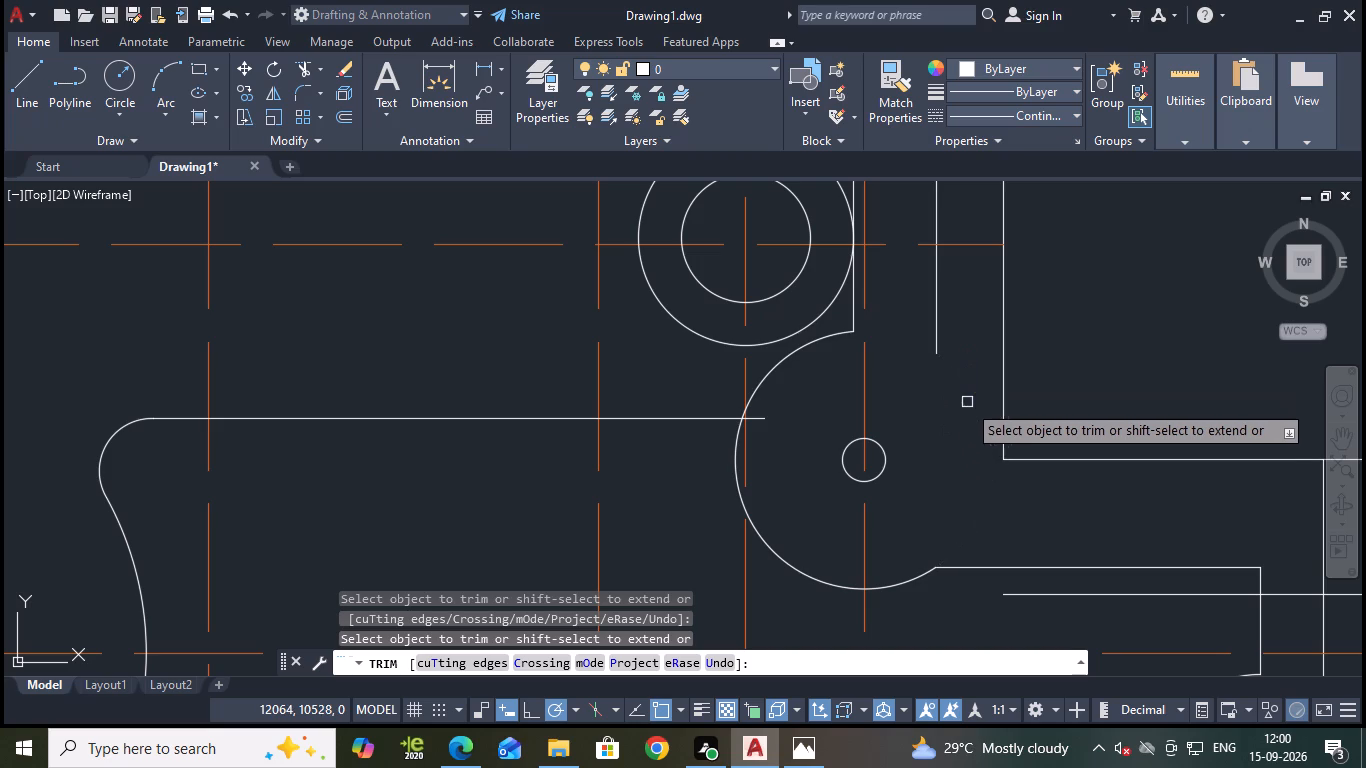
scroll(933, 609, down, 1)
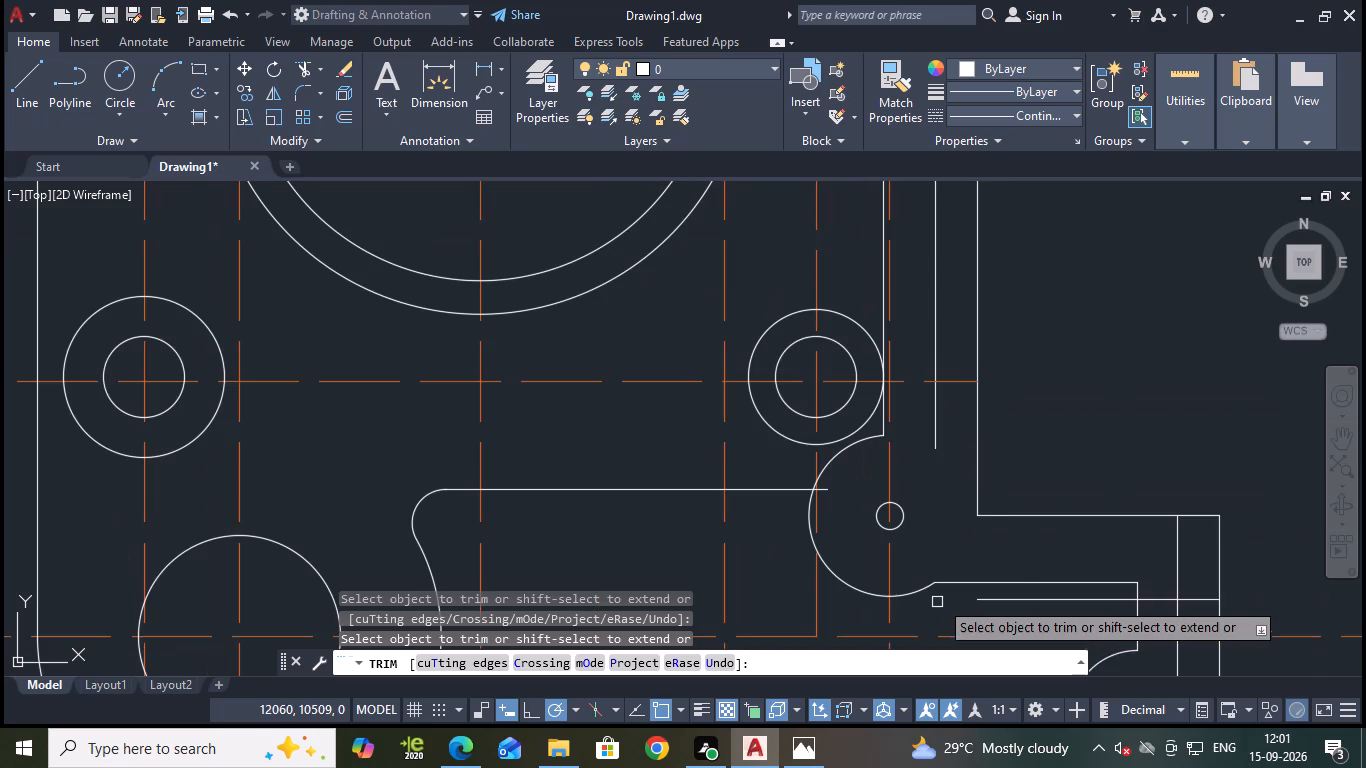
middle_drag(1057, 570, 973, 480)
scroll(1000, 515, down, 1)
scroll(993, 521, up, 1)
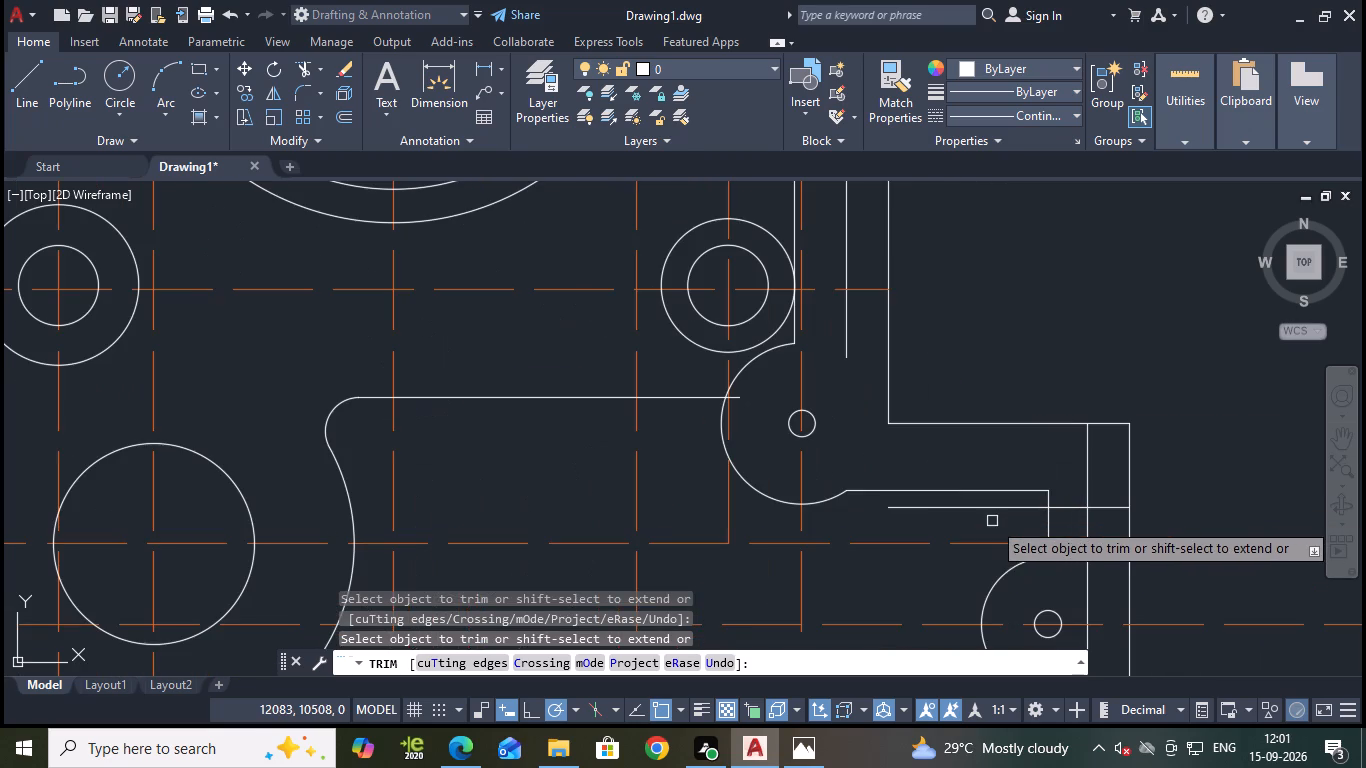
key(Escape)
Stretch the left end of the 12.5 offset line horizontally about 21 further left, past the hole's vertical centreline.
click(929, 509)
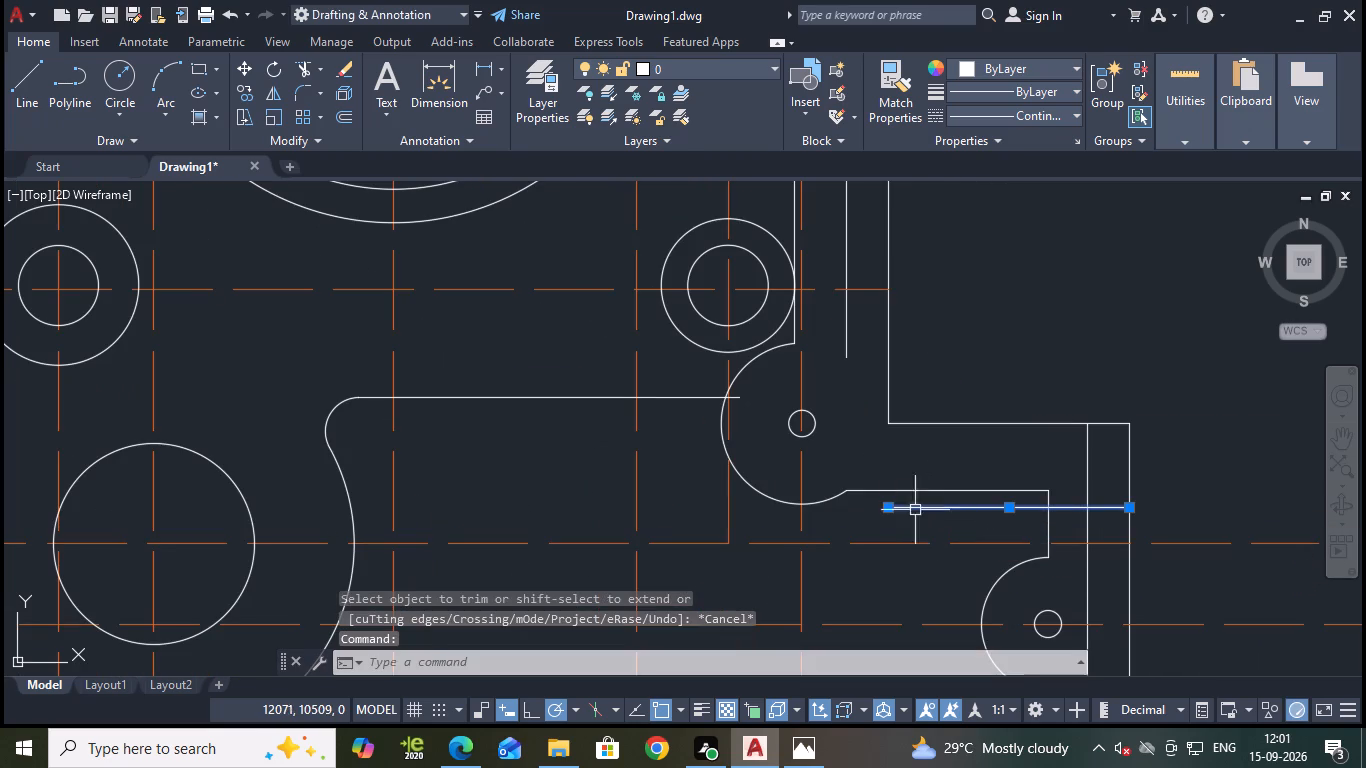
click(892, 511)
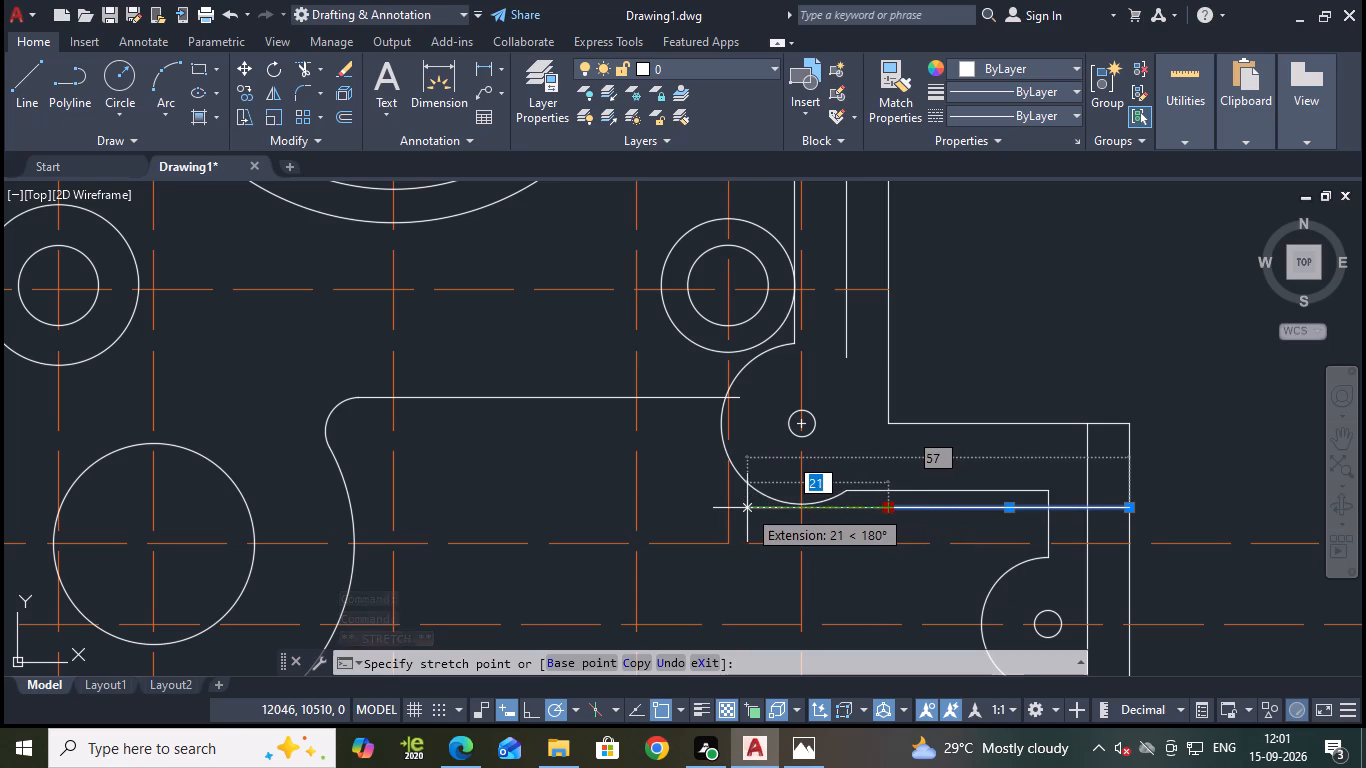
click(749, 508)
key(Escape)
key(Escape)
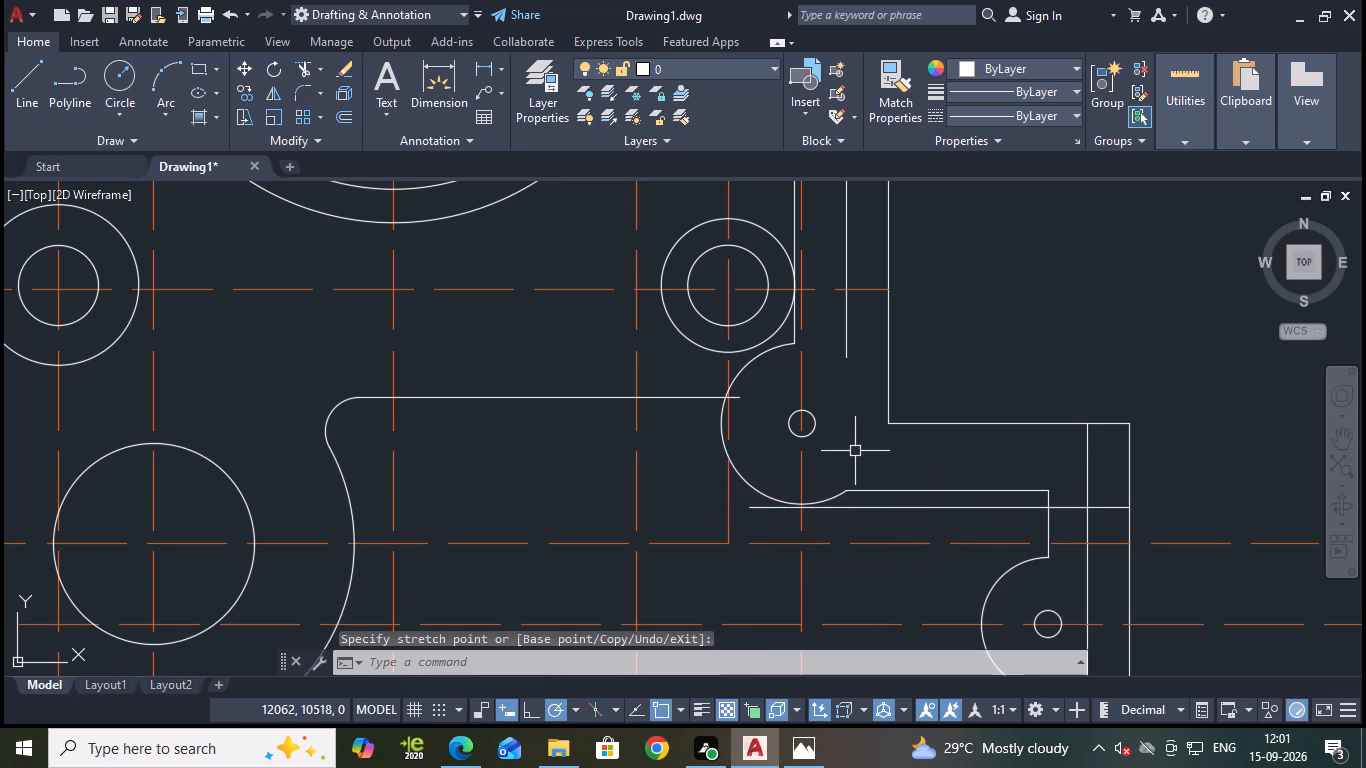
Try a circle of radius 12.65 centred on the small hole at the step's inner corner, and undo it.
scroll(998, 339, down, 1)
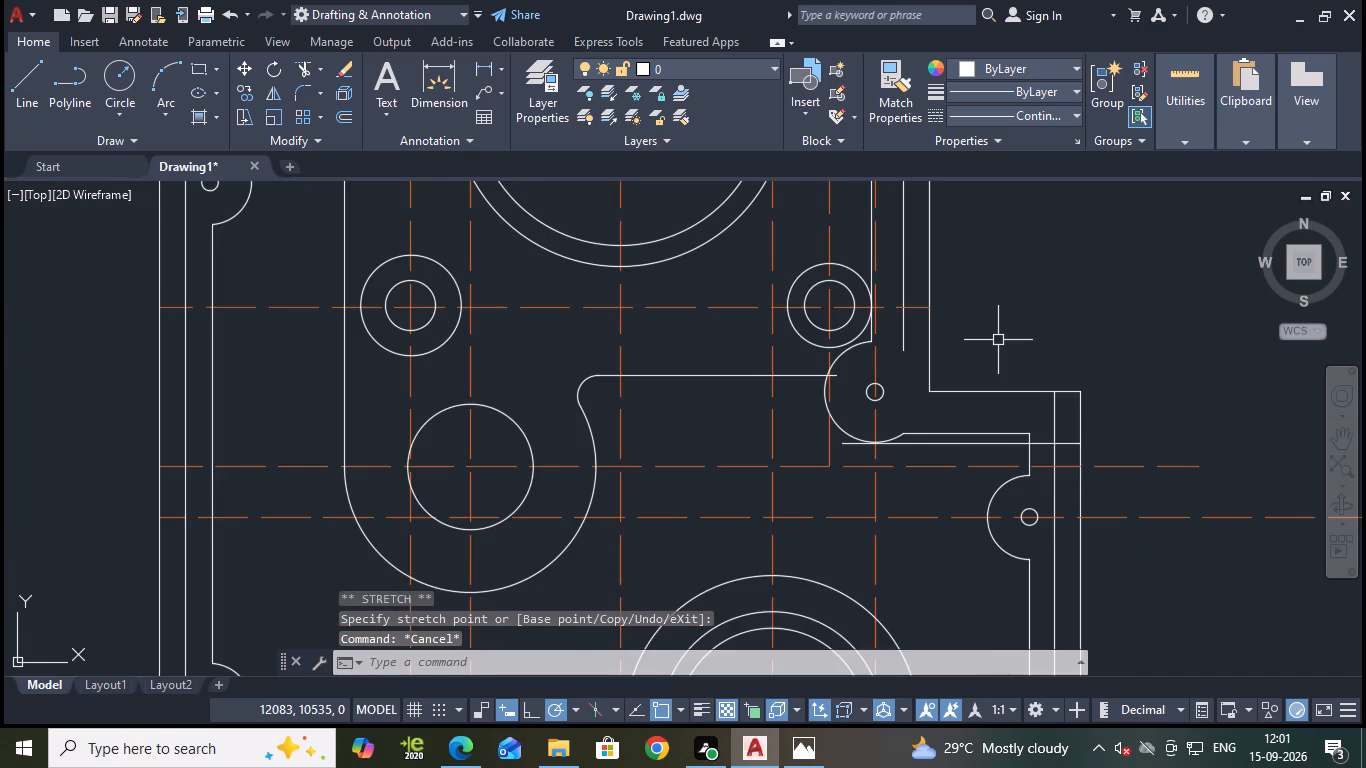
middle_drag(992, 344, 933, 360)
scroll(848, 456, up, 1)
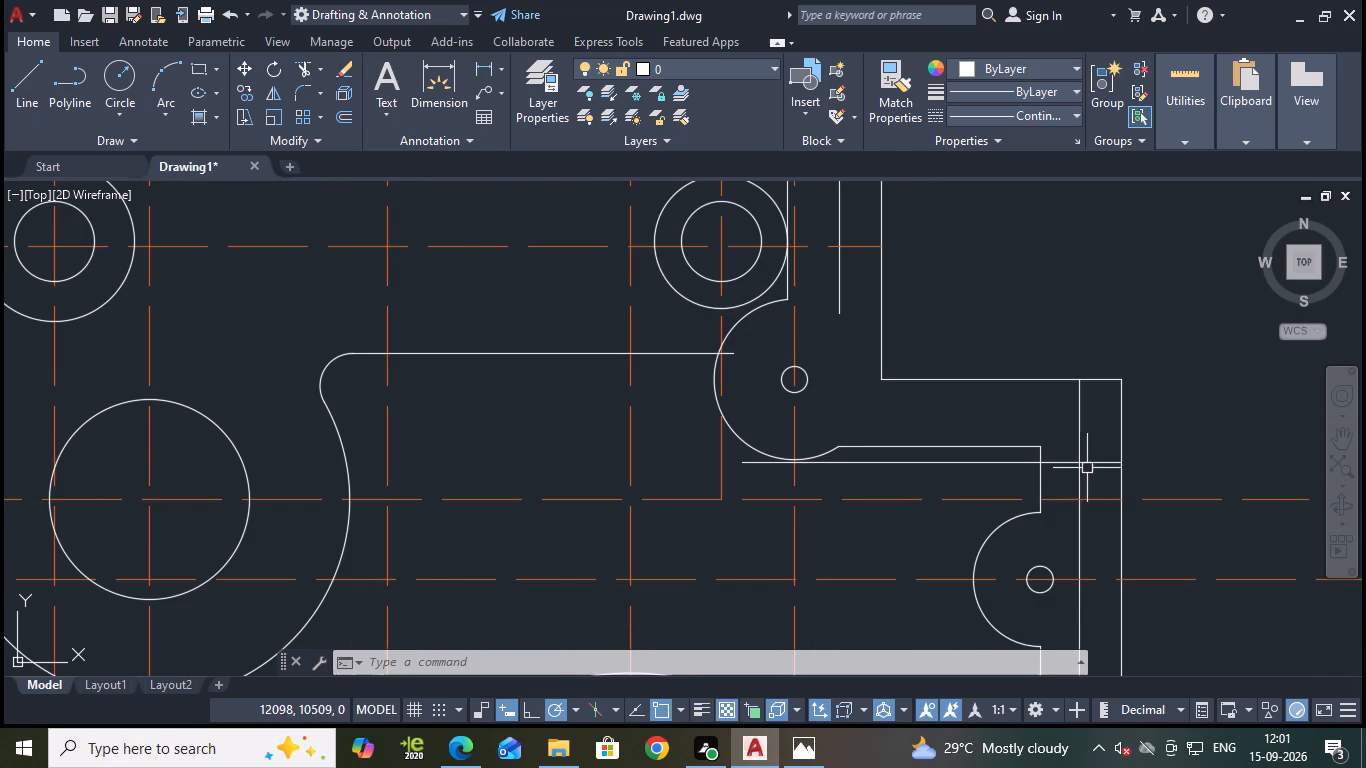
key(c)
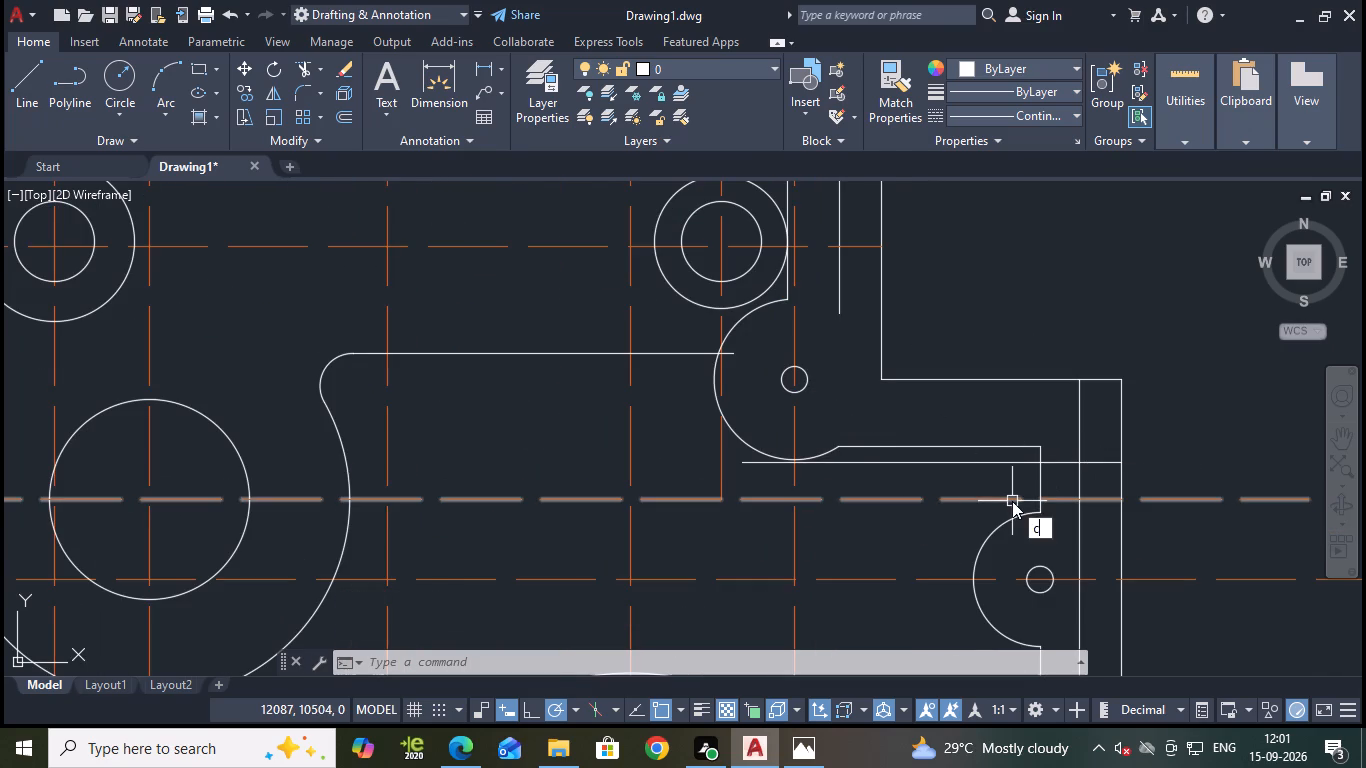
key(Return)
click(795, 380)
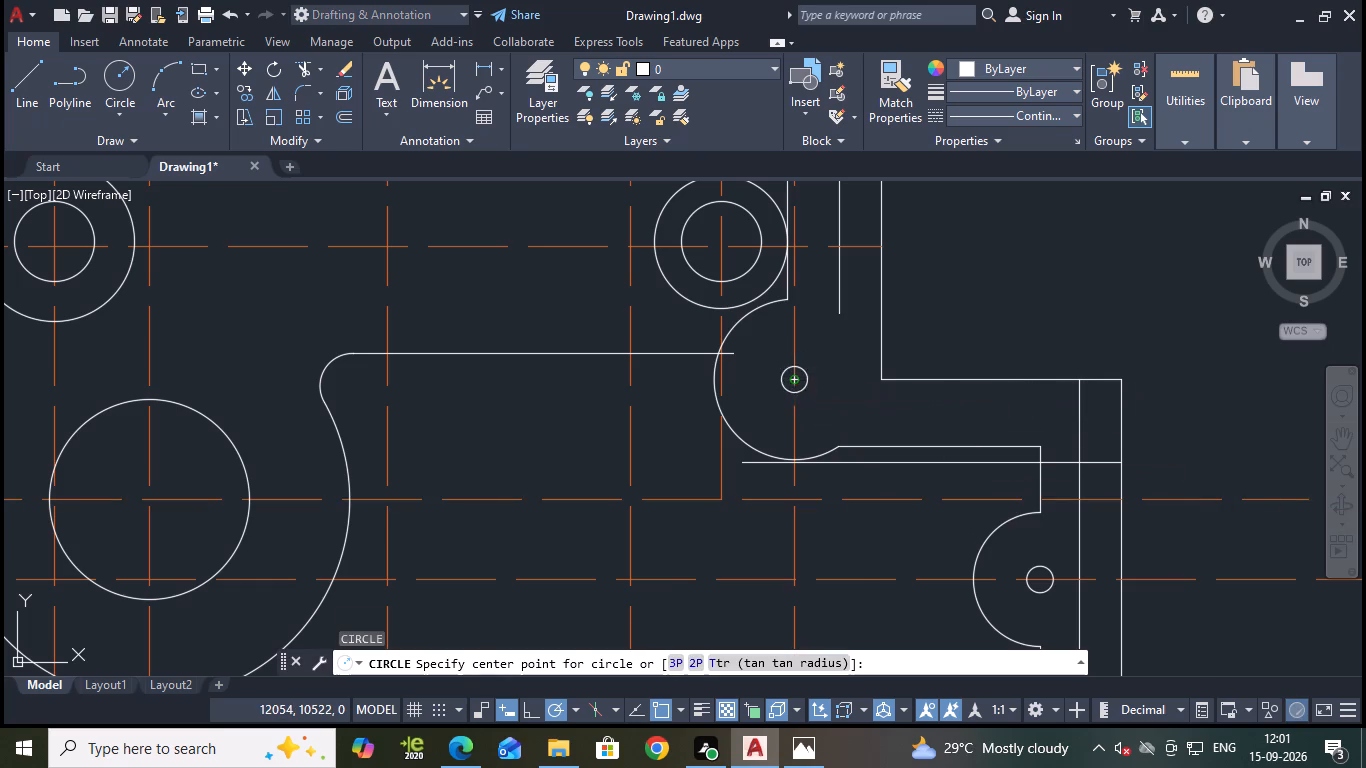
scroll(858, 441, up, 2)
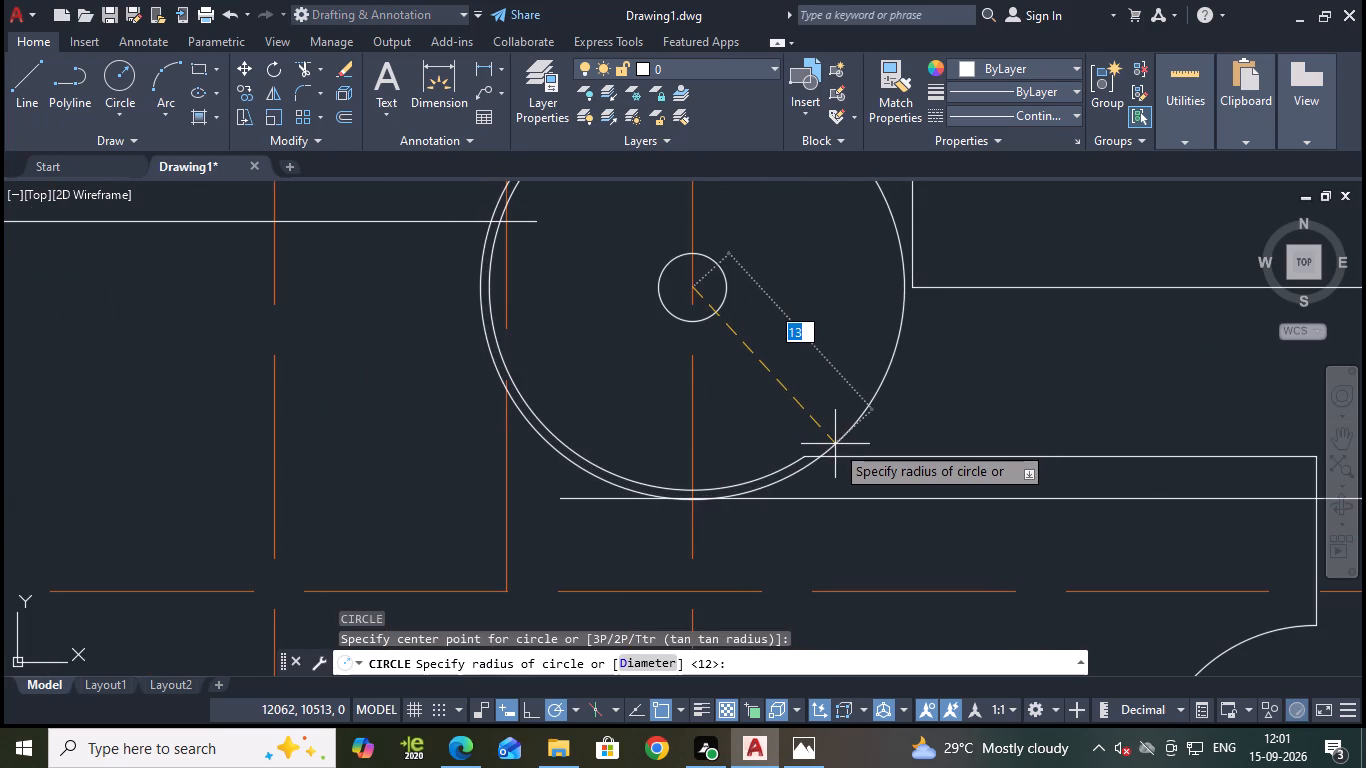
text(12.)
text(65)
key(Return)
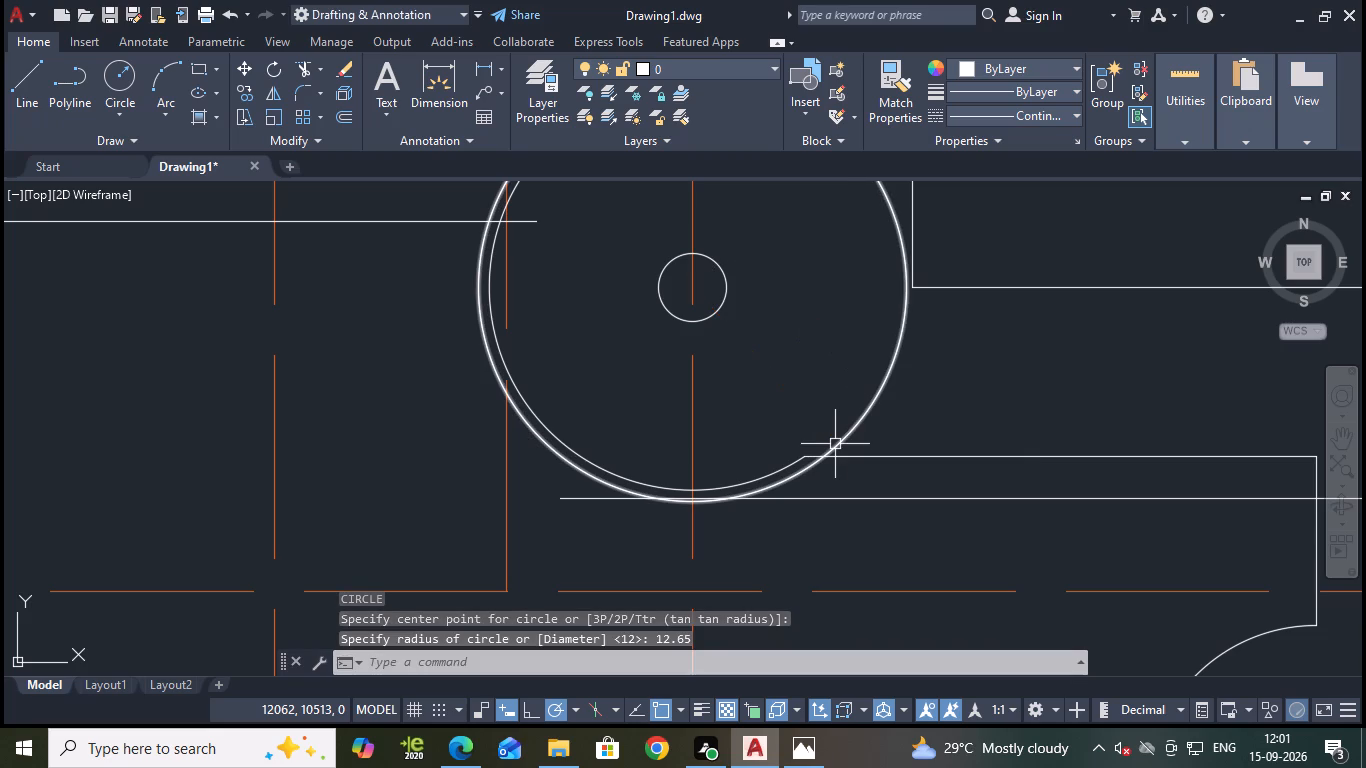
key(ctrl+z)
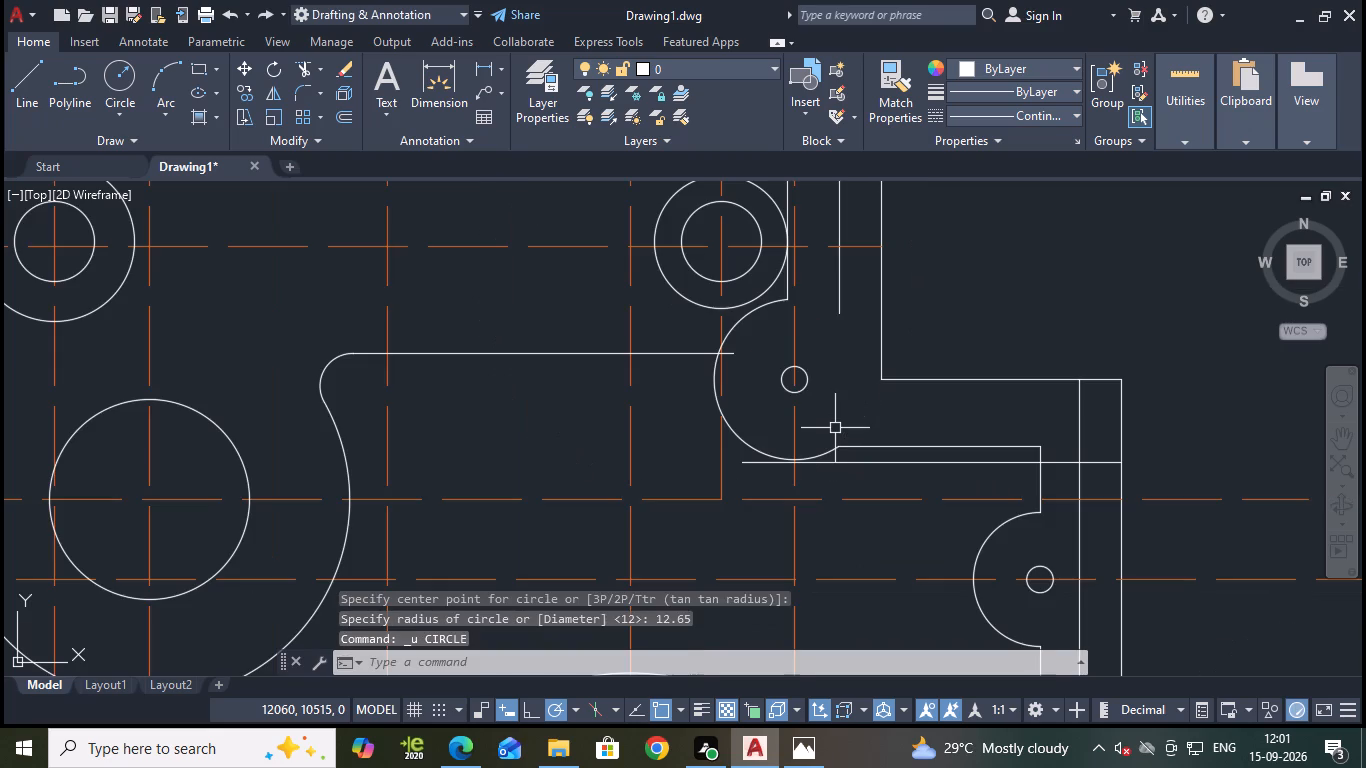
Draw a circle of radius 12.5 centred on the small hole at the step's inner corner.
key(Escape)
key(c)
key(Return)
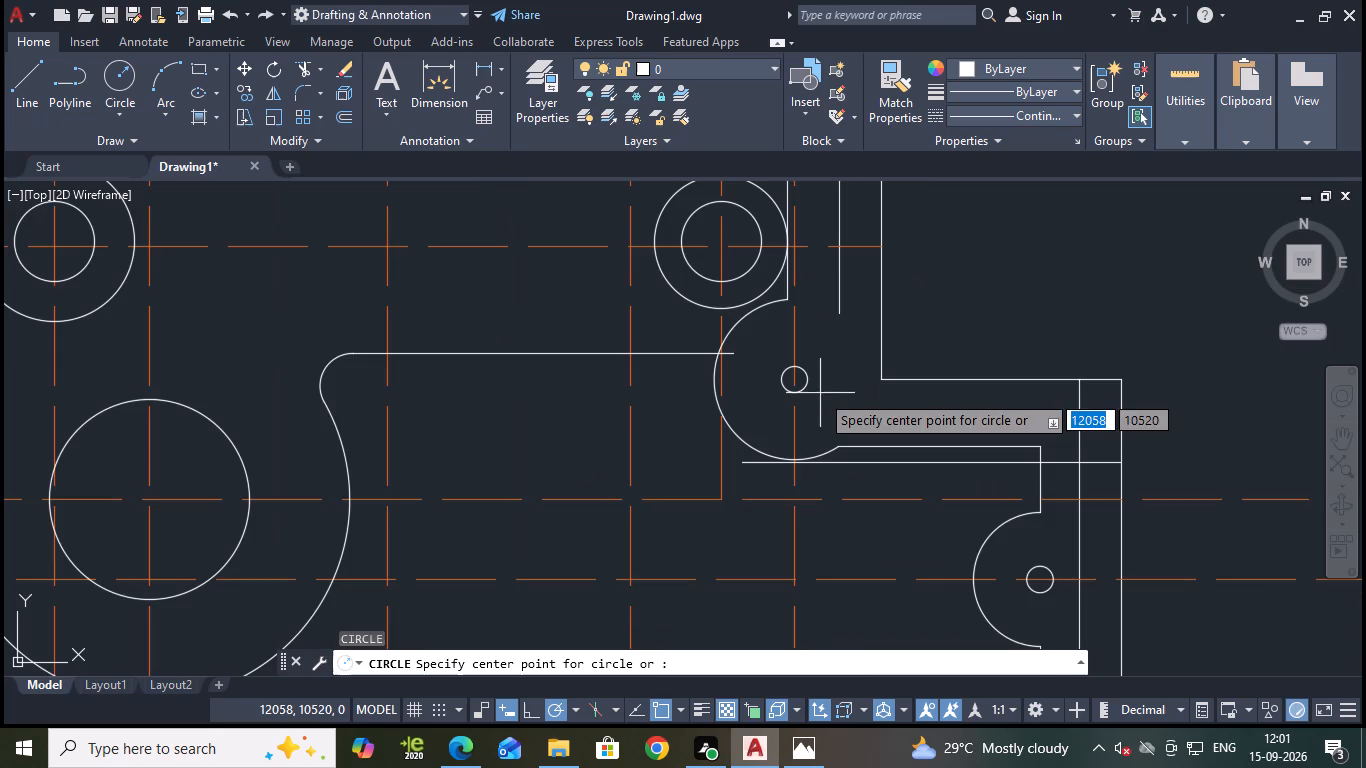
scroll(793, 384, up, 2)
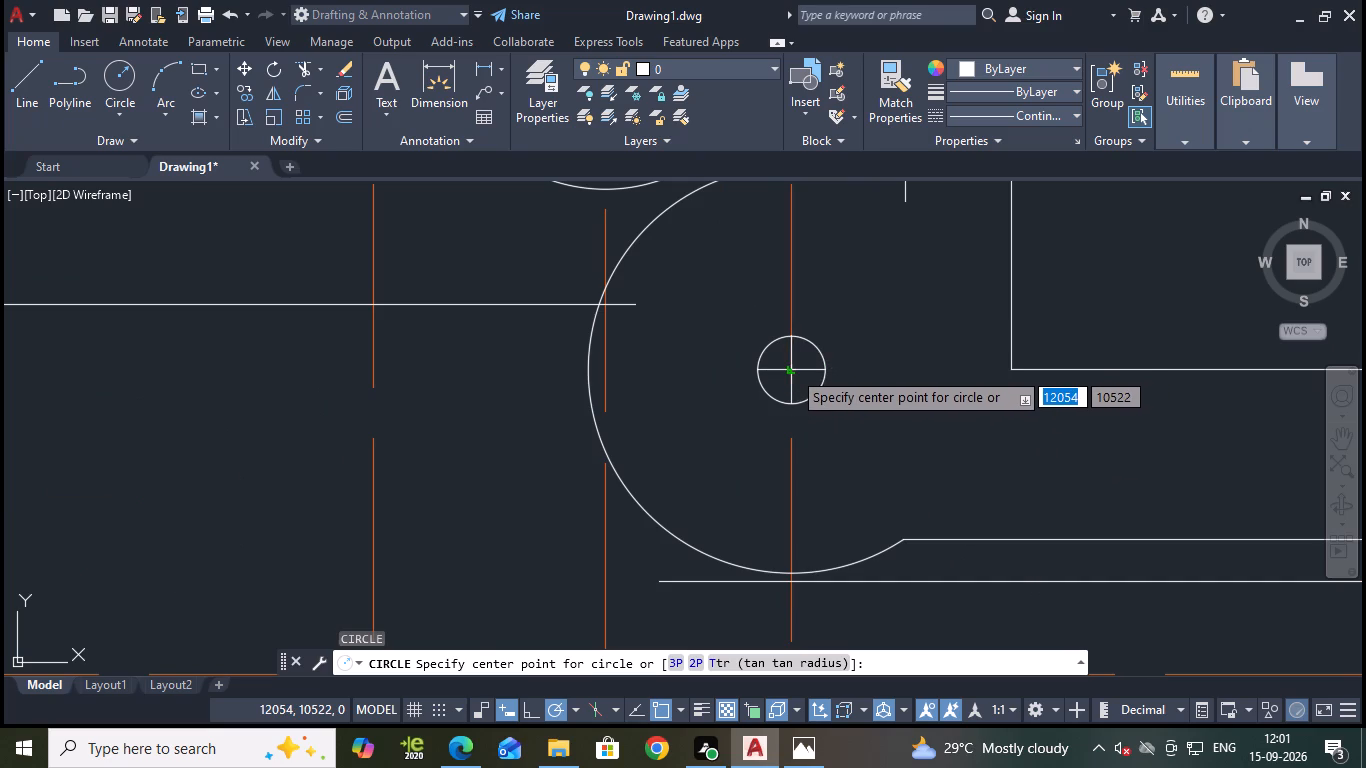
click(792, 370)
text(12.5)
key(Return)
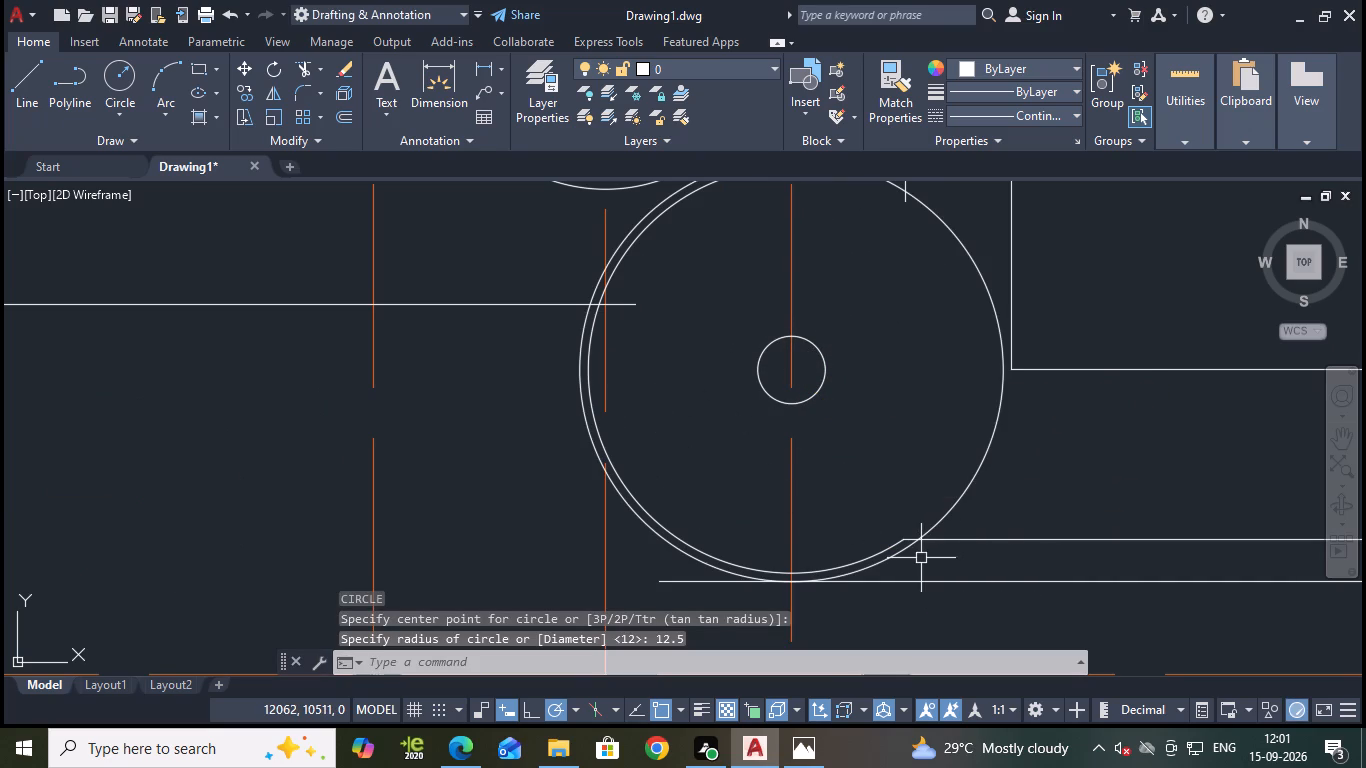
Trim the offset line's left end and the radius 12.5 circle's side facing the step, up to the inner vertical line.
scroll(921, 558, down, 1)
middle_drag(1049, 547, 941, 472)
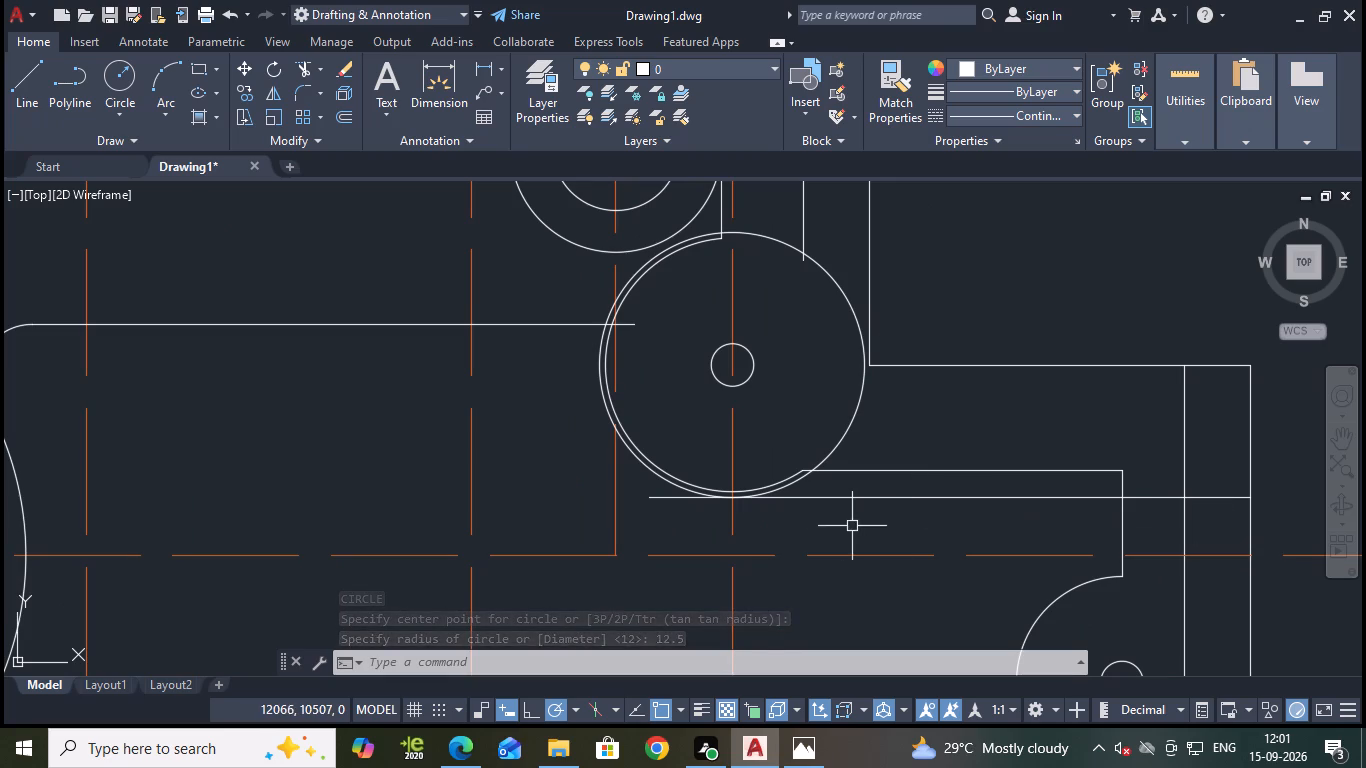
text(tr)
key(Return)
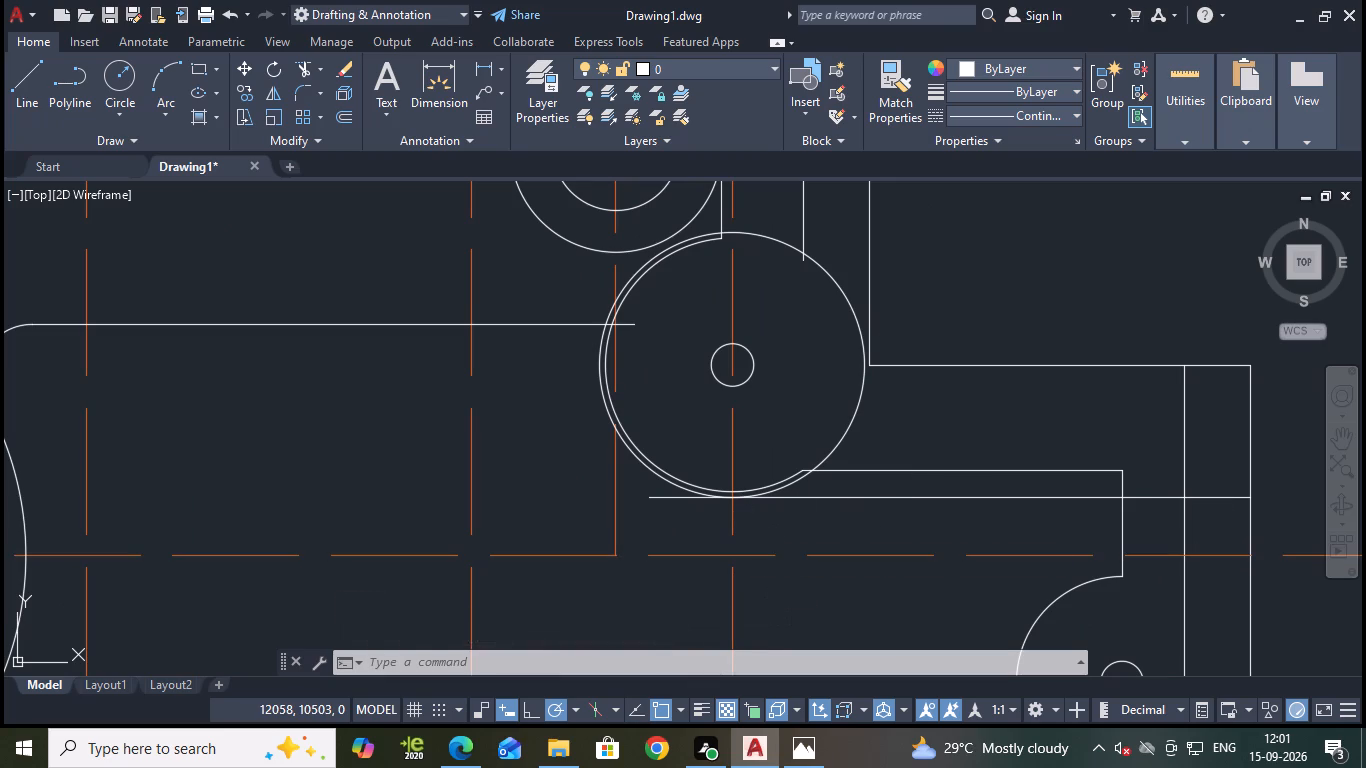
click(676, 502)
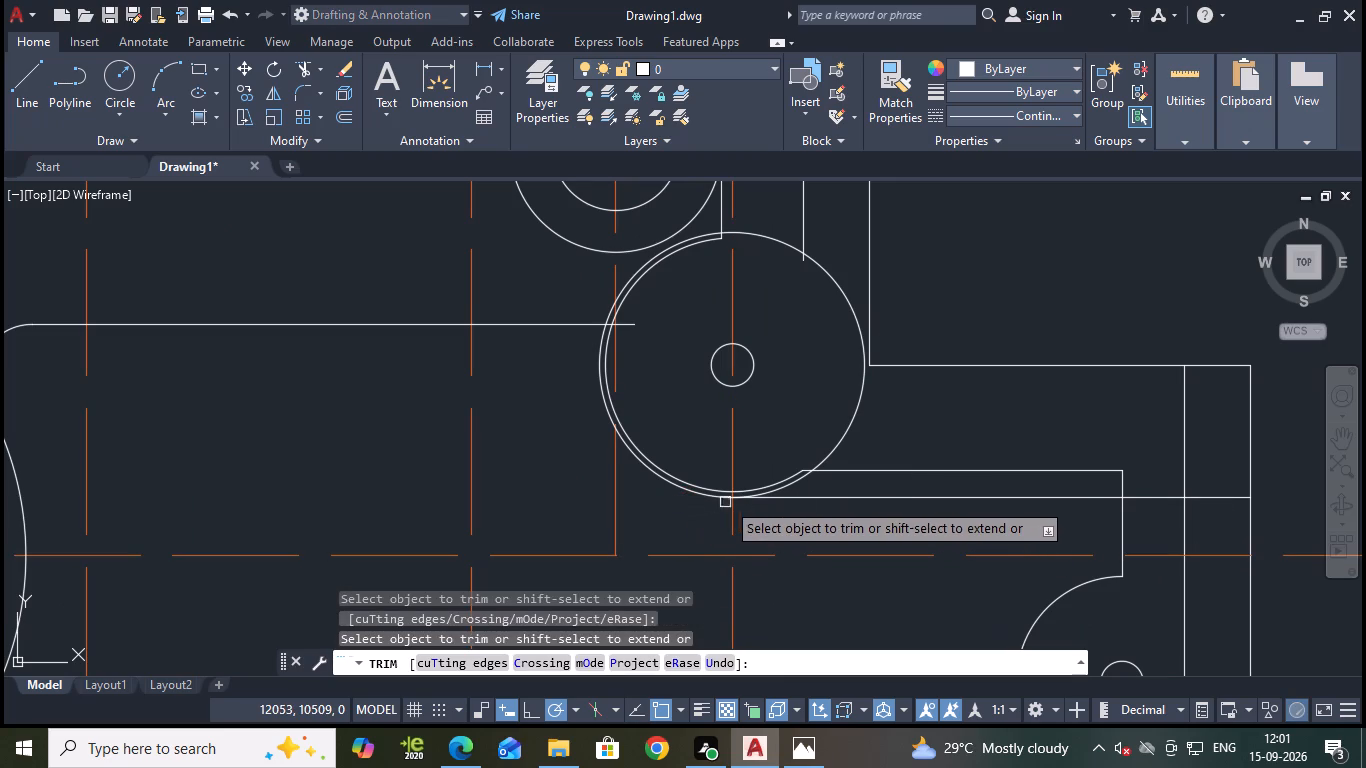
click(780, 488)
click(794, 482)
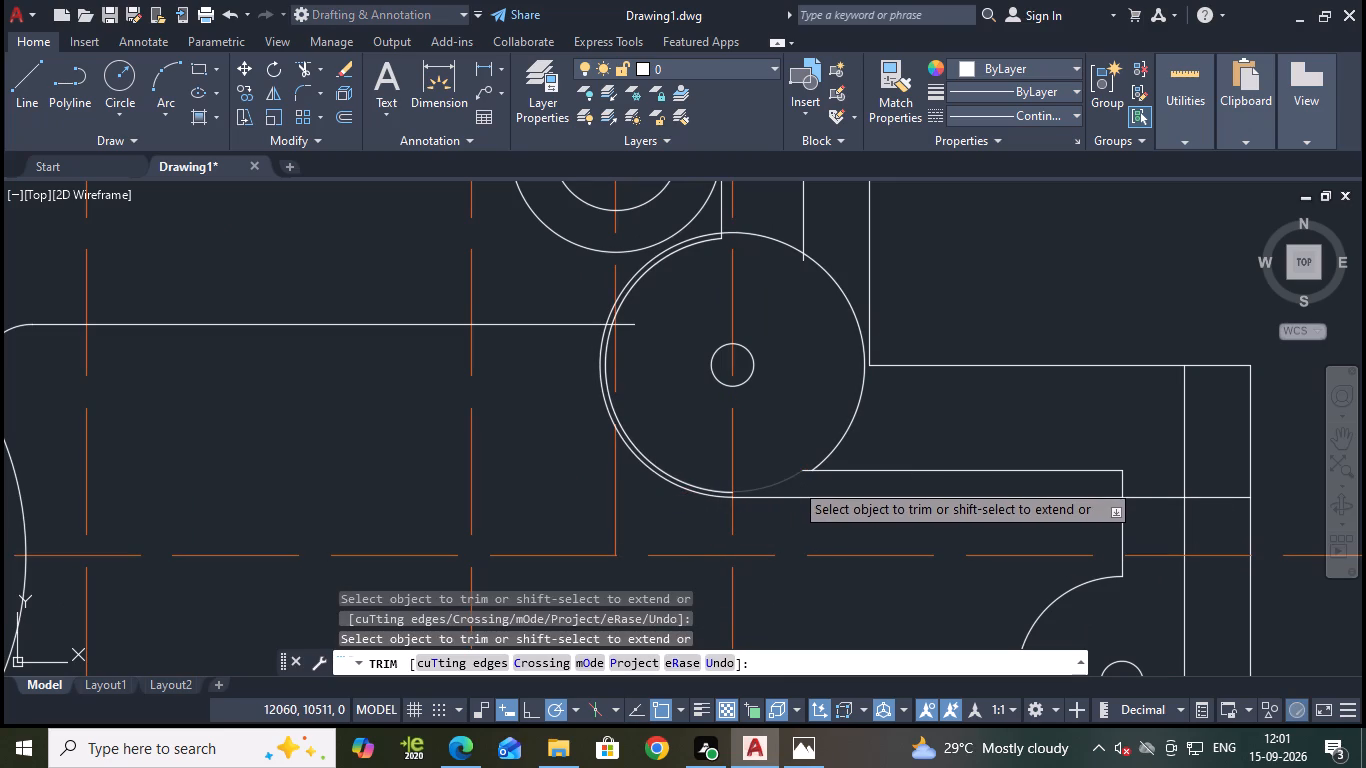
click(819, 472)
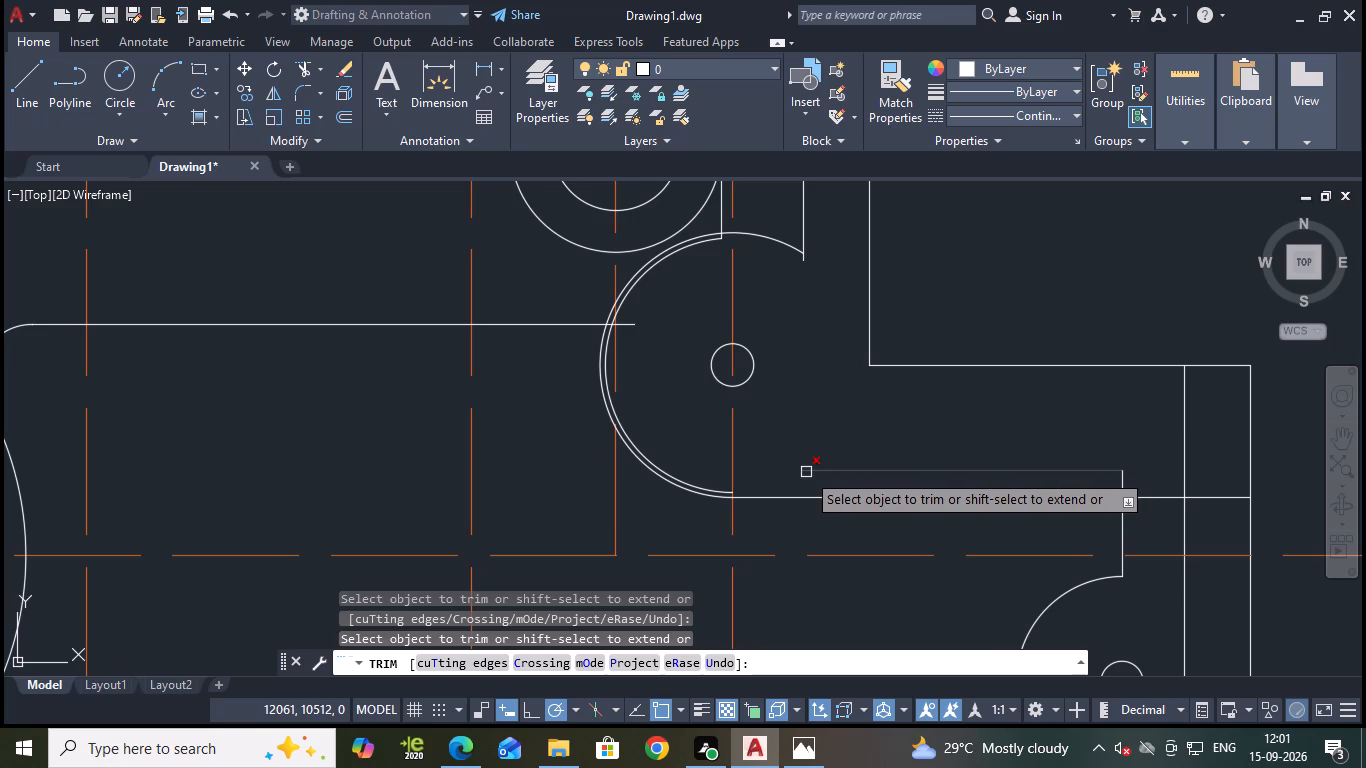
click(770, 238)
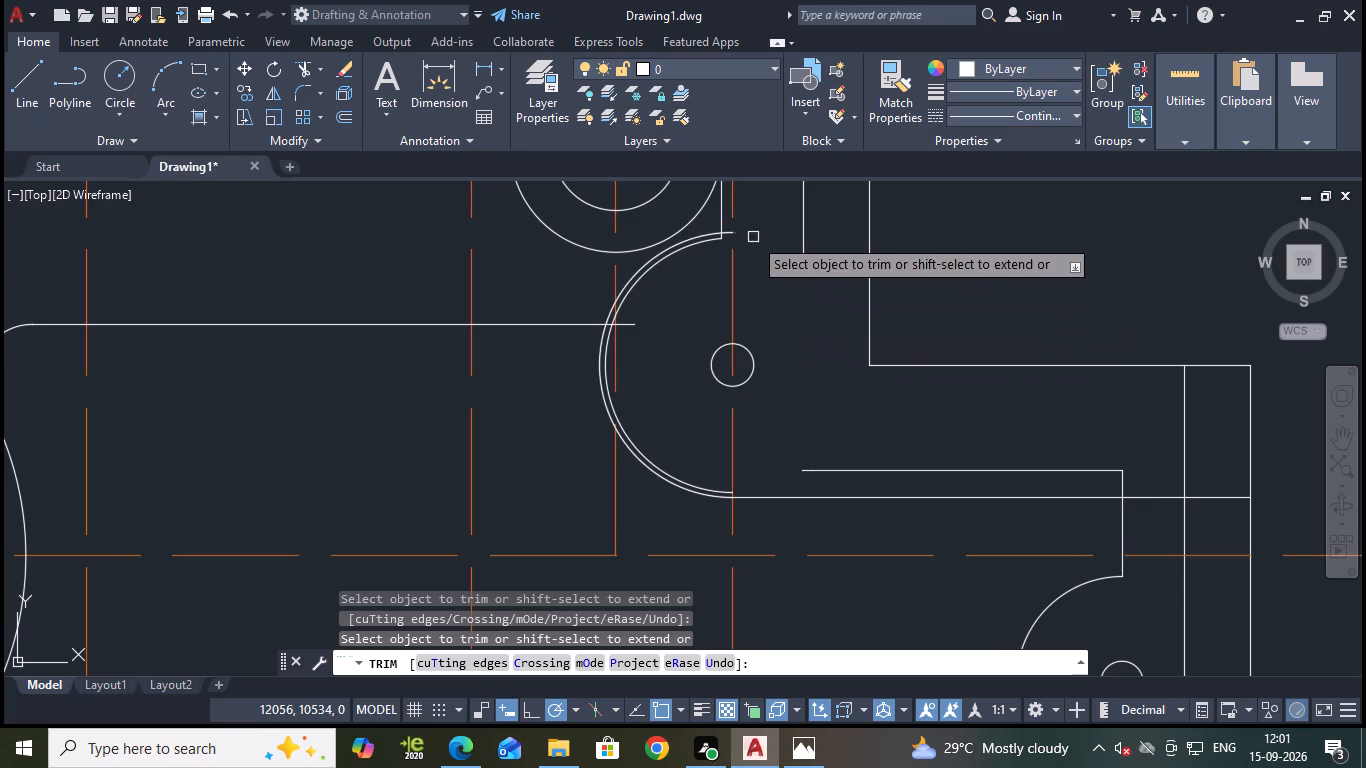
click(731, 236)
Remove the remaining pieces of the radius 12 arc and the vertical line stub inside the new radius 12.5 arc.
click(714, 242)
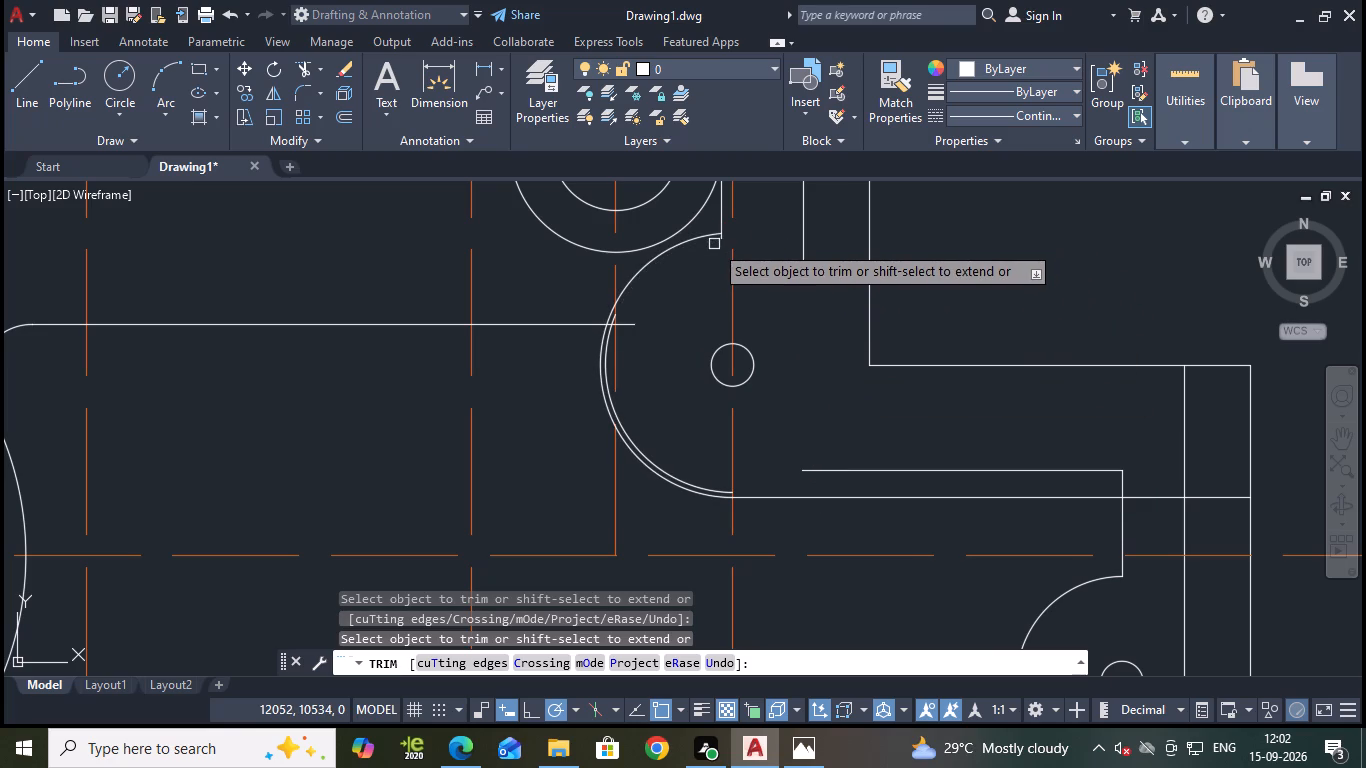
scroll(718, 248, up, 1)
click(720, 231)
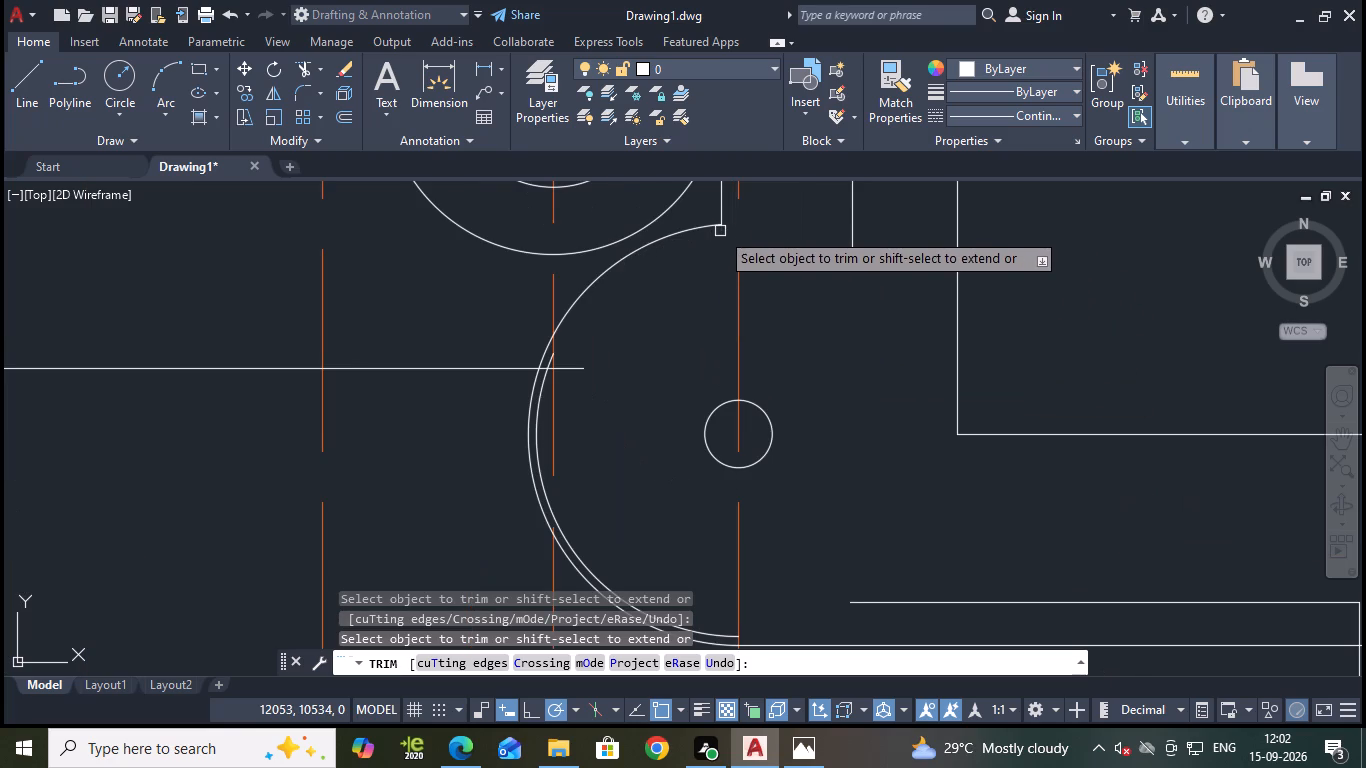
middle_drag(811, 562, 820, 367)
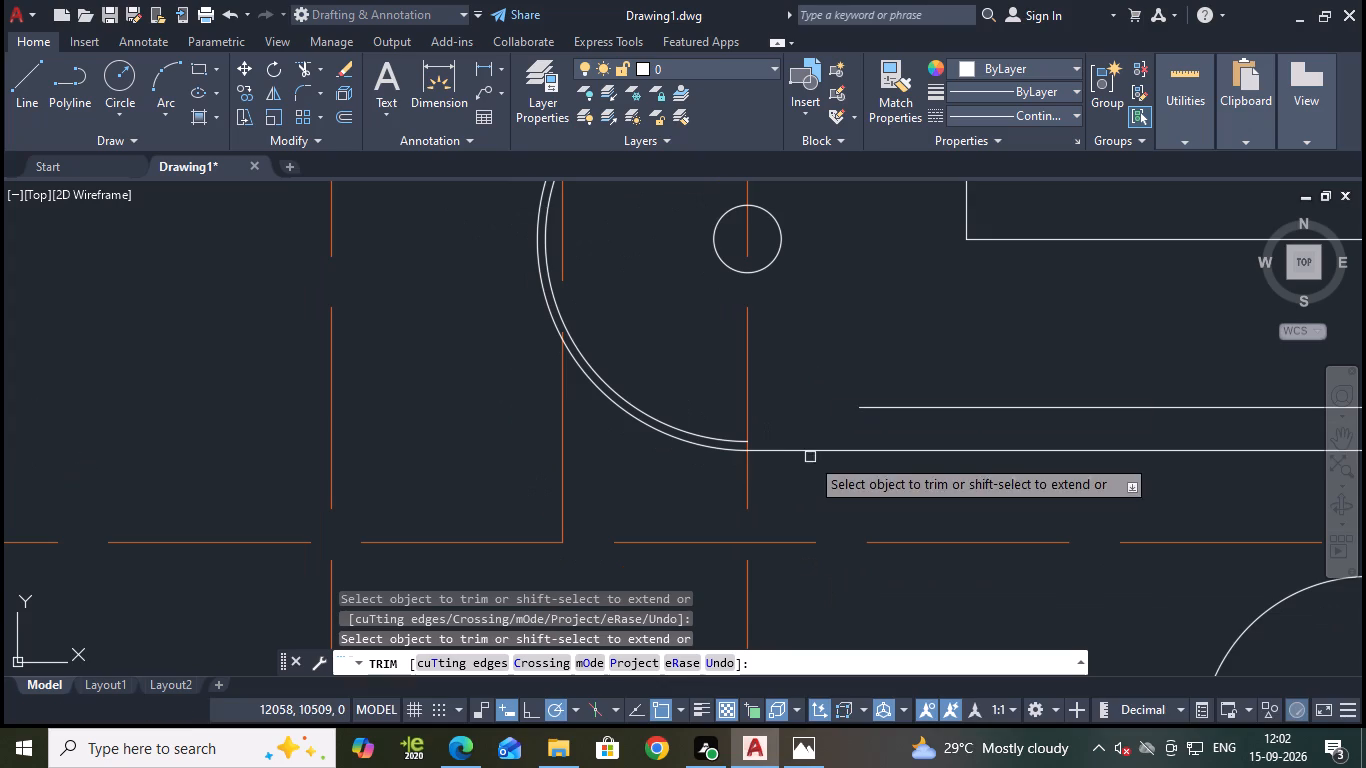
click(726, 436)
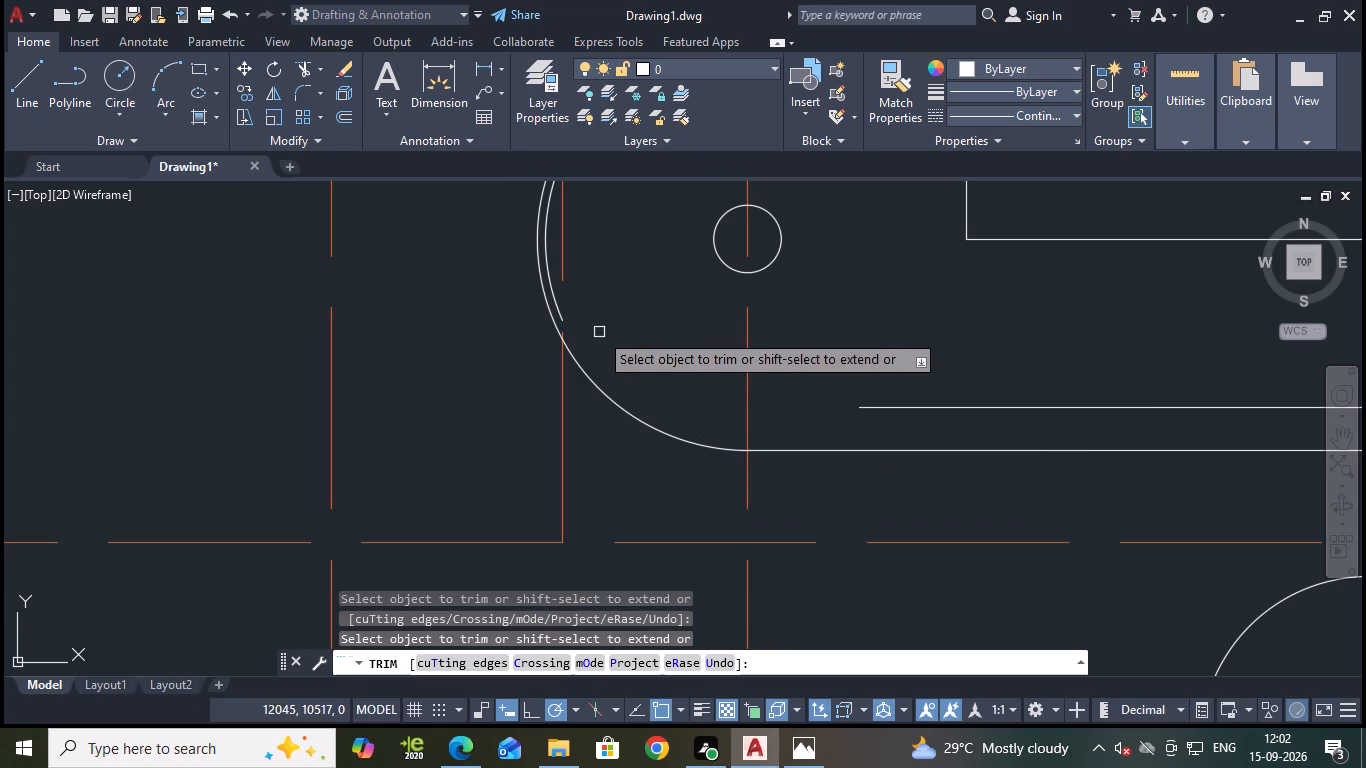
click(559, 312)
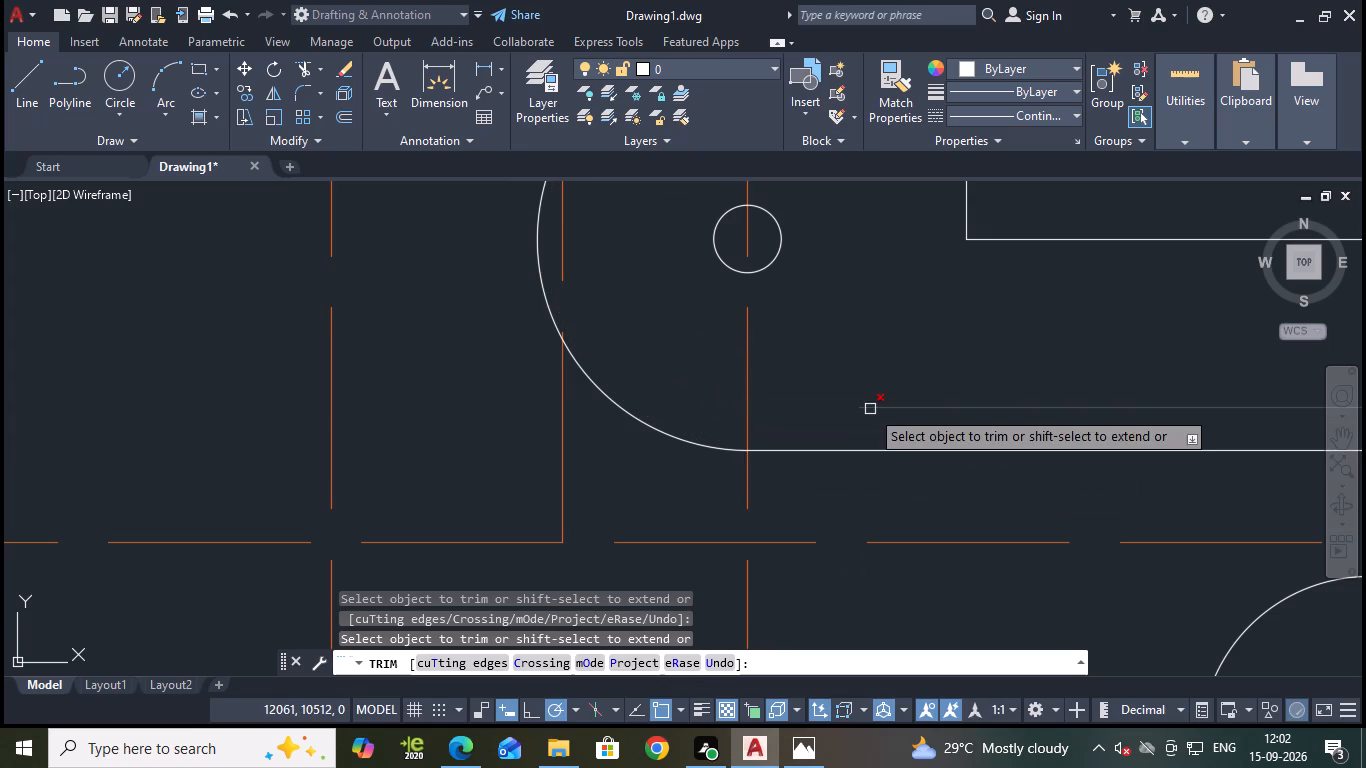
Remove the old inner horizontal line and trim the new line and the two lower vertical lines to a clean corner.
click(880, 406)
scroll(880, 406, down, 3)
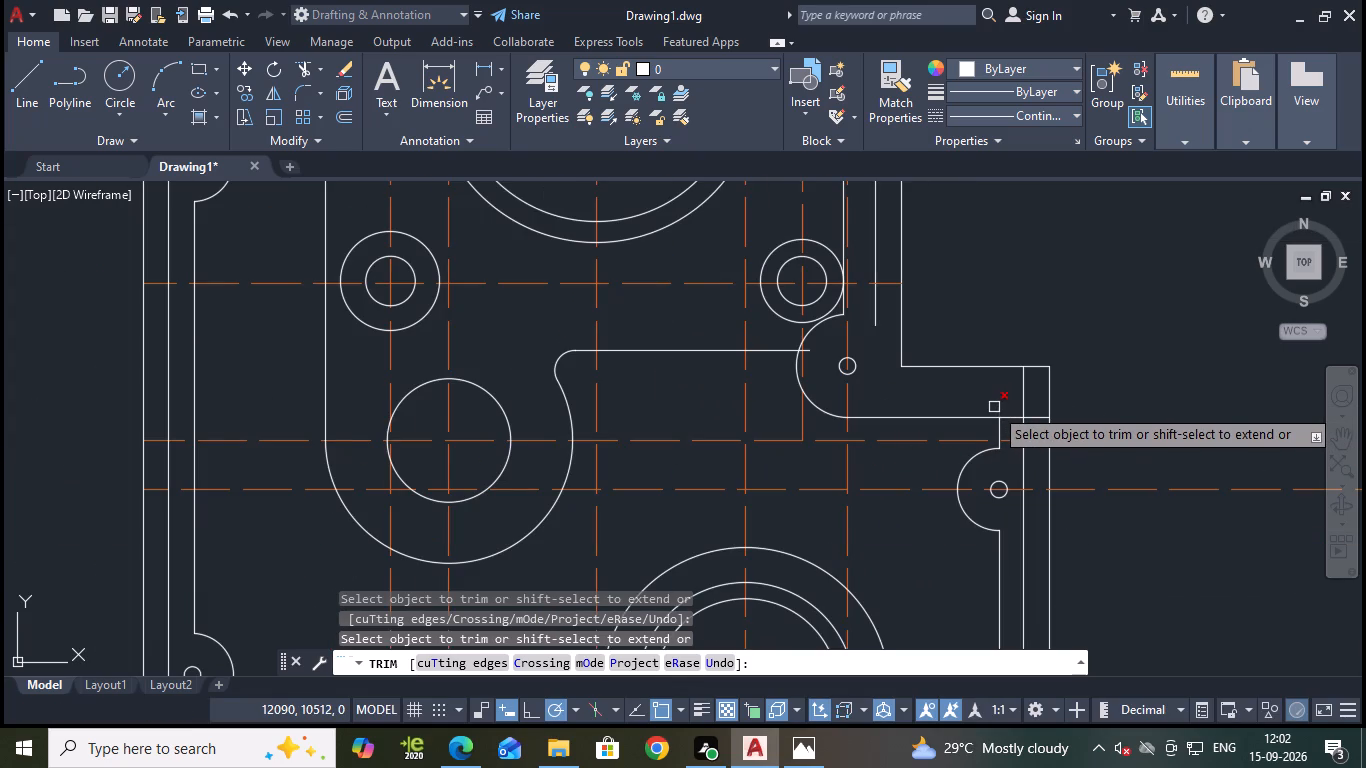
click(994, 412)
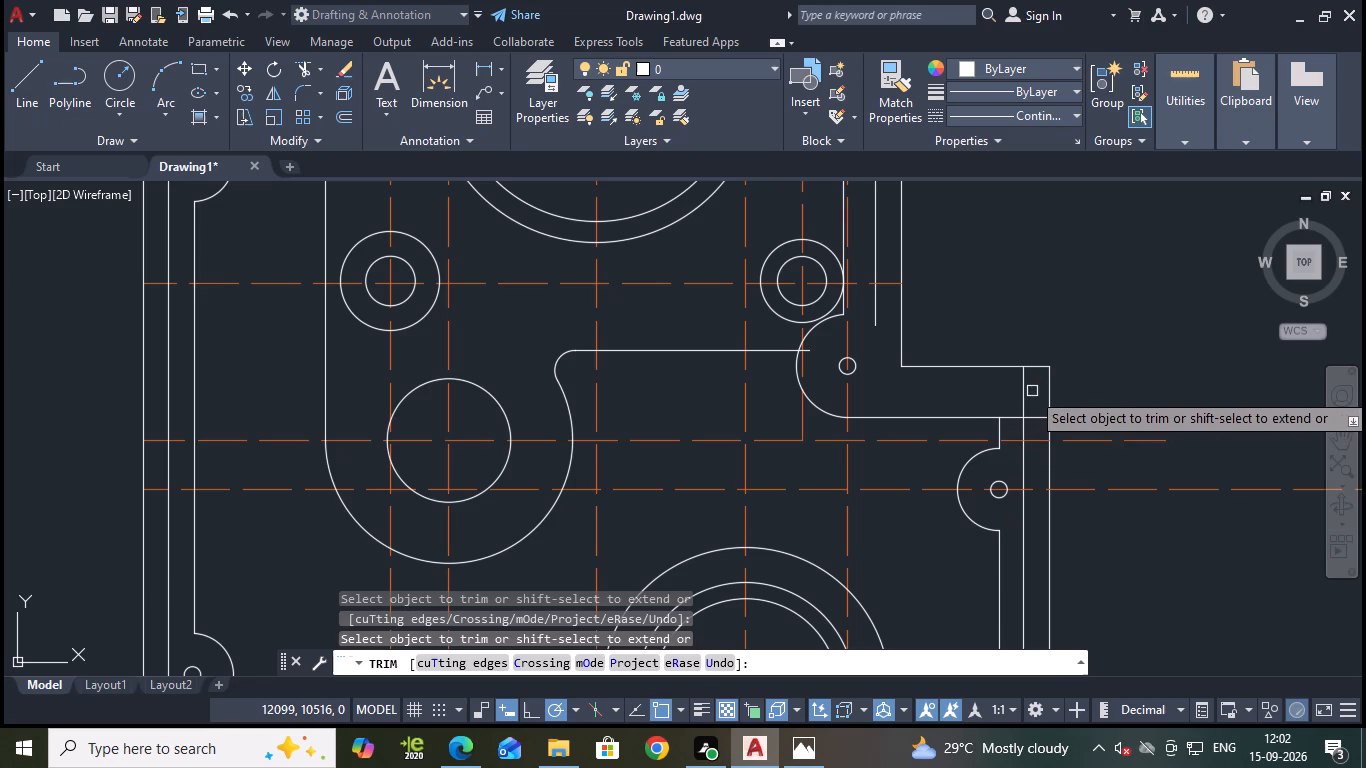
click(1024, 397)
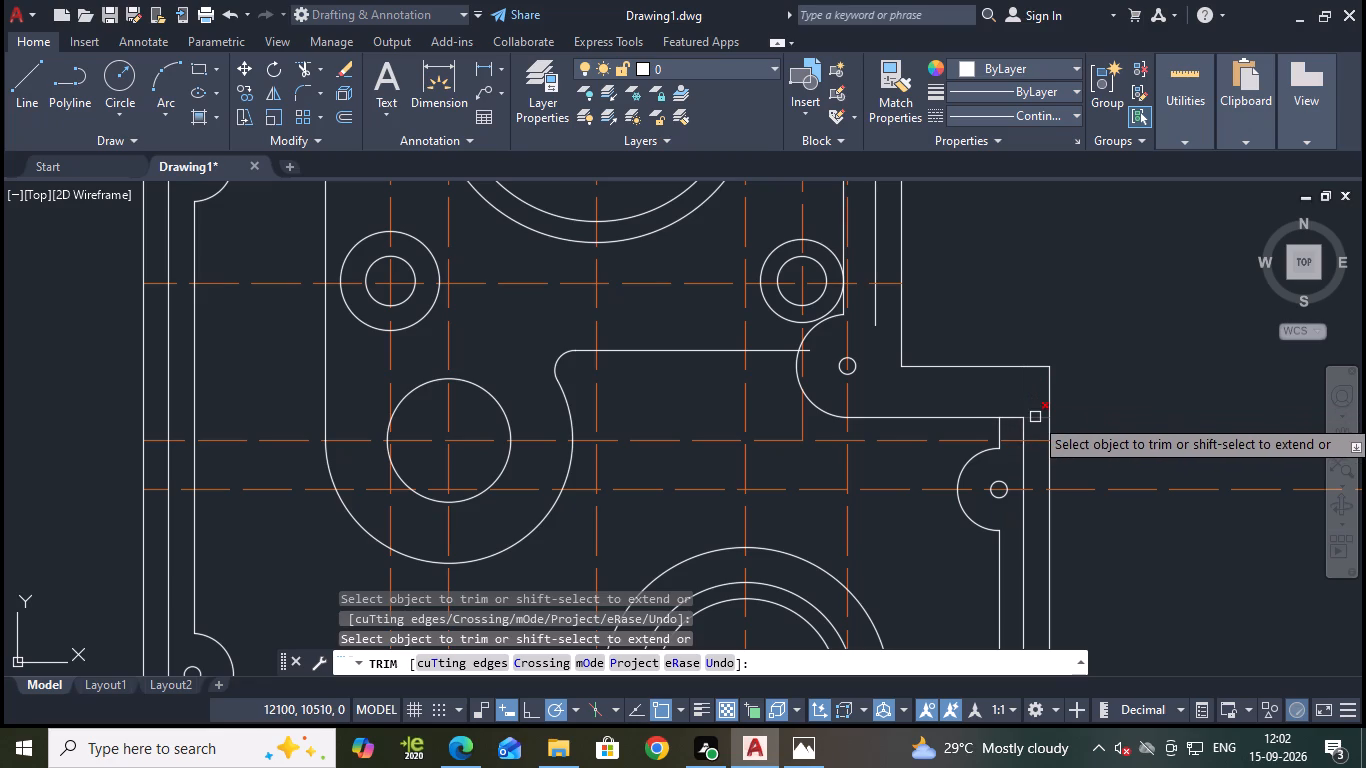
click(1035, 417)
click(1012, 420)
scroll(1085, 415, down, 1)
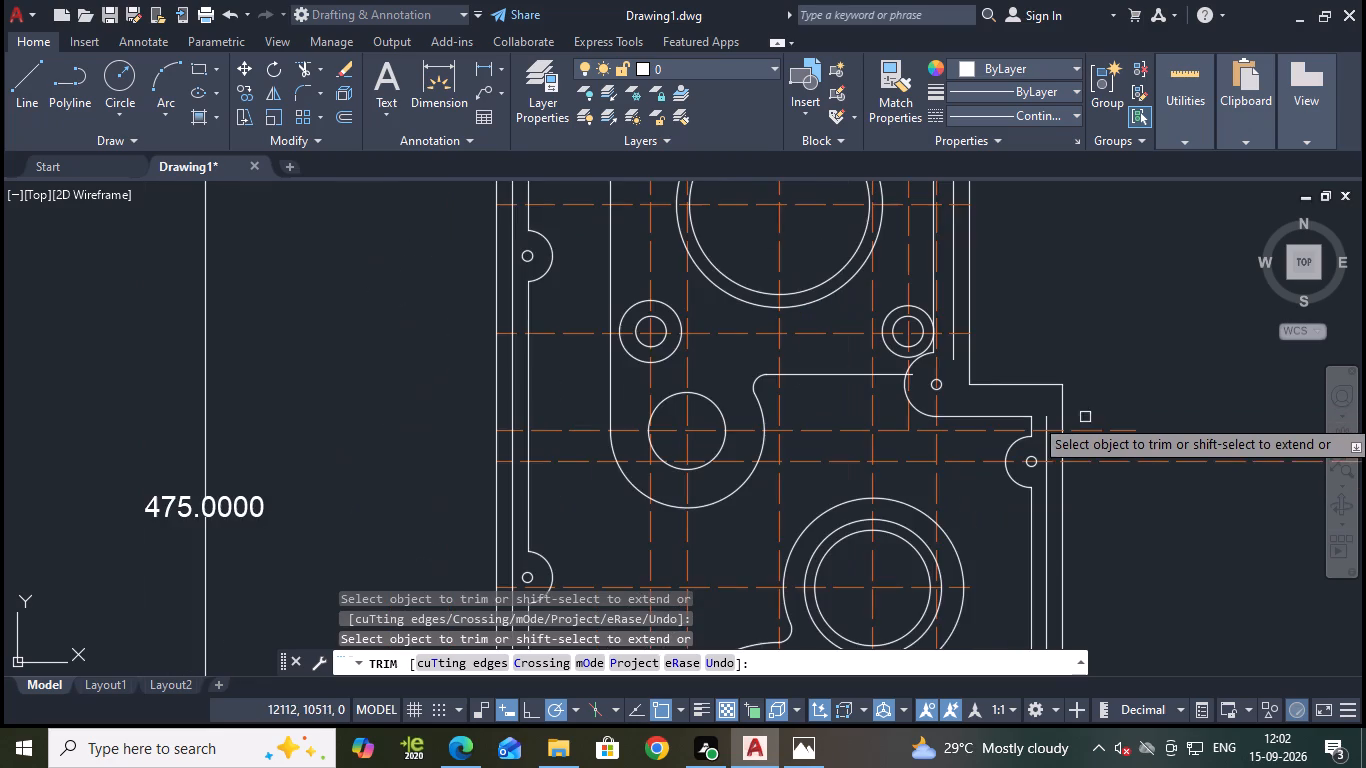
scroll(1148, 518, down, 2)
middle_drag(1189, 572, 983, 520)
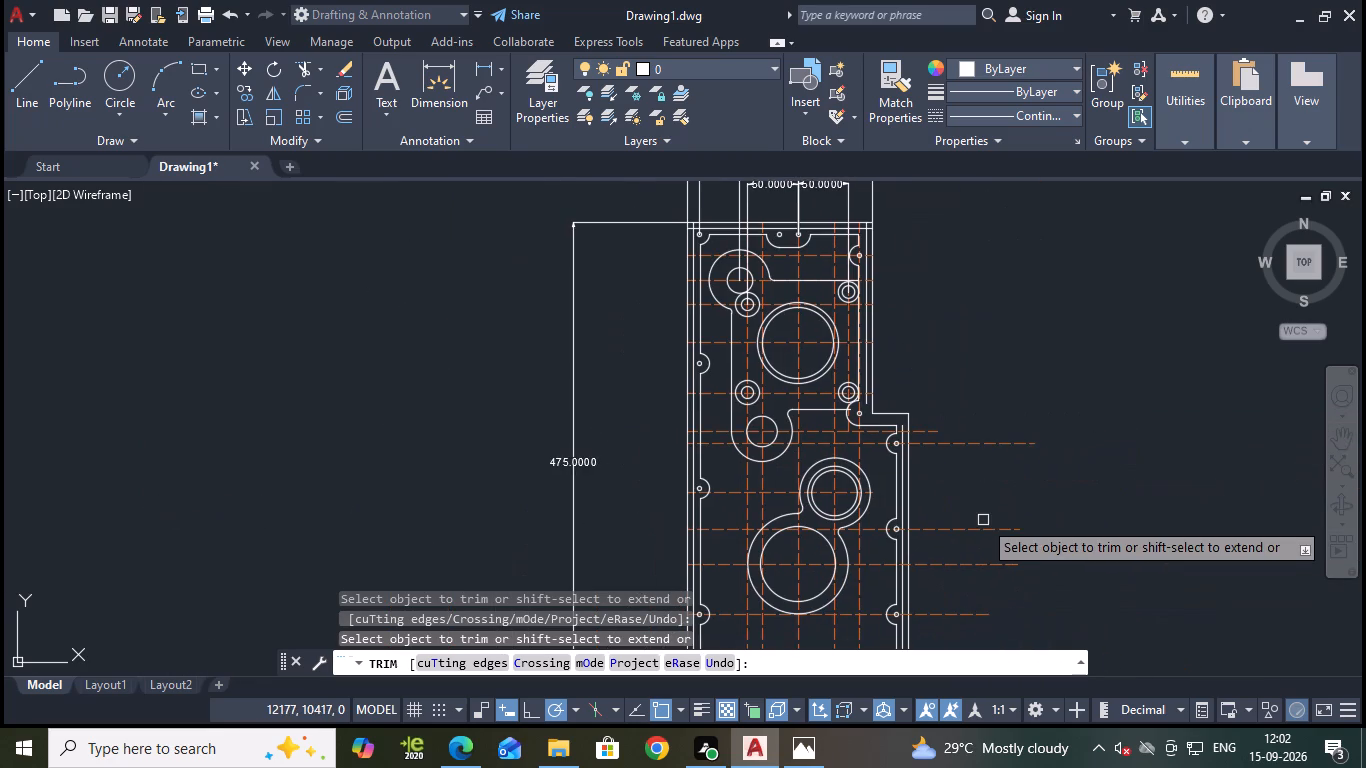
scroll(944, 502, up, 2)
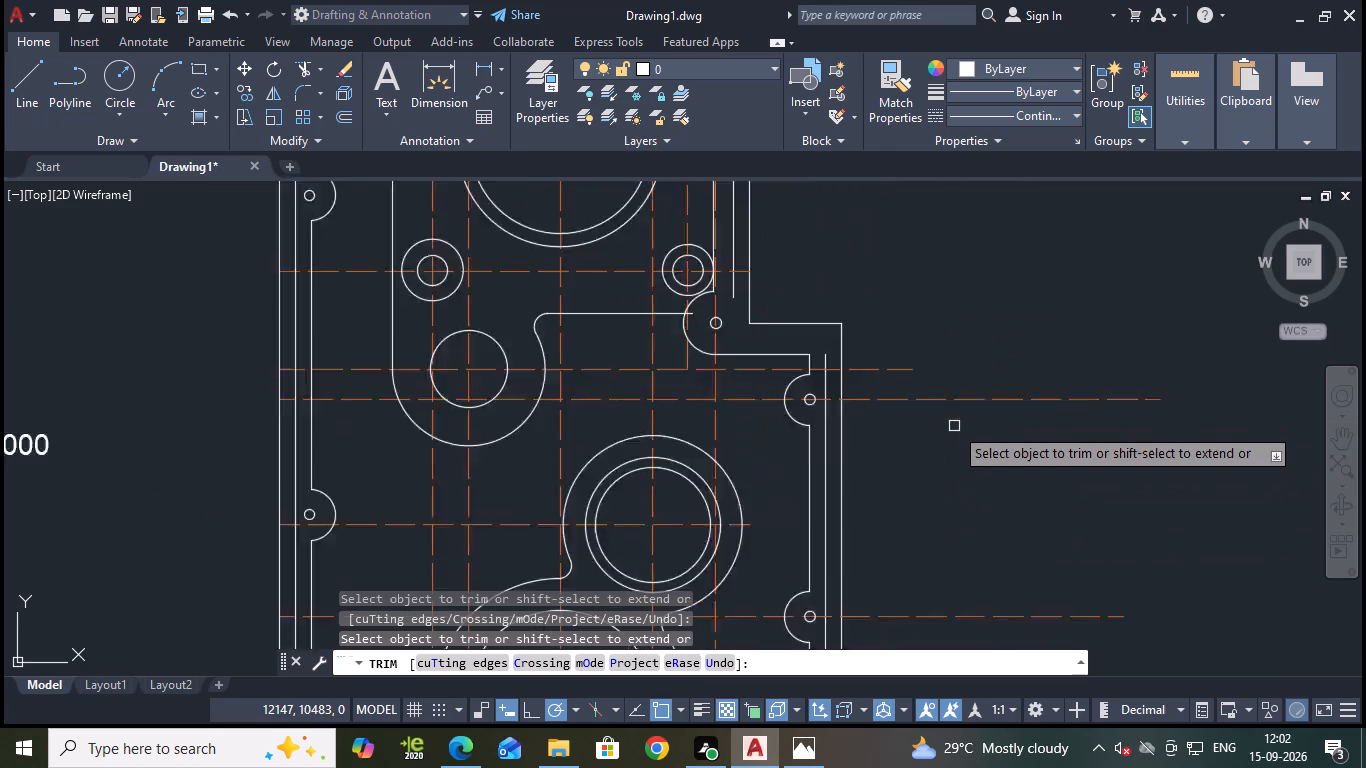
scroll(954, 426, up, 1)
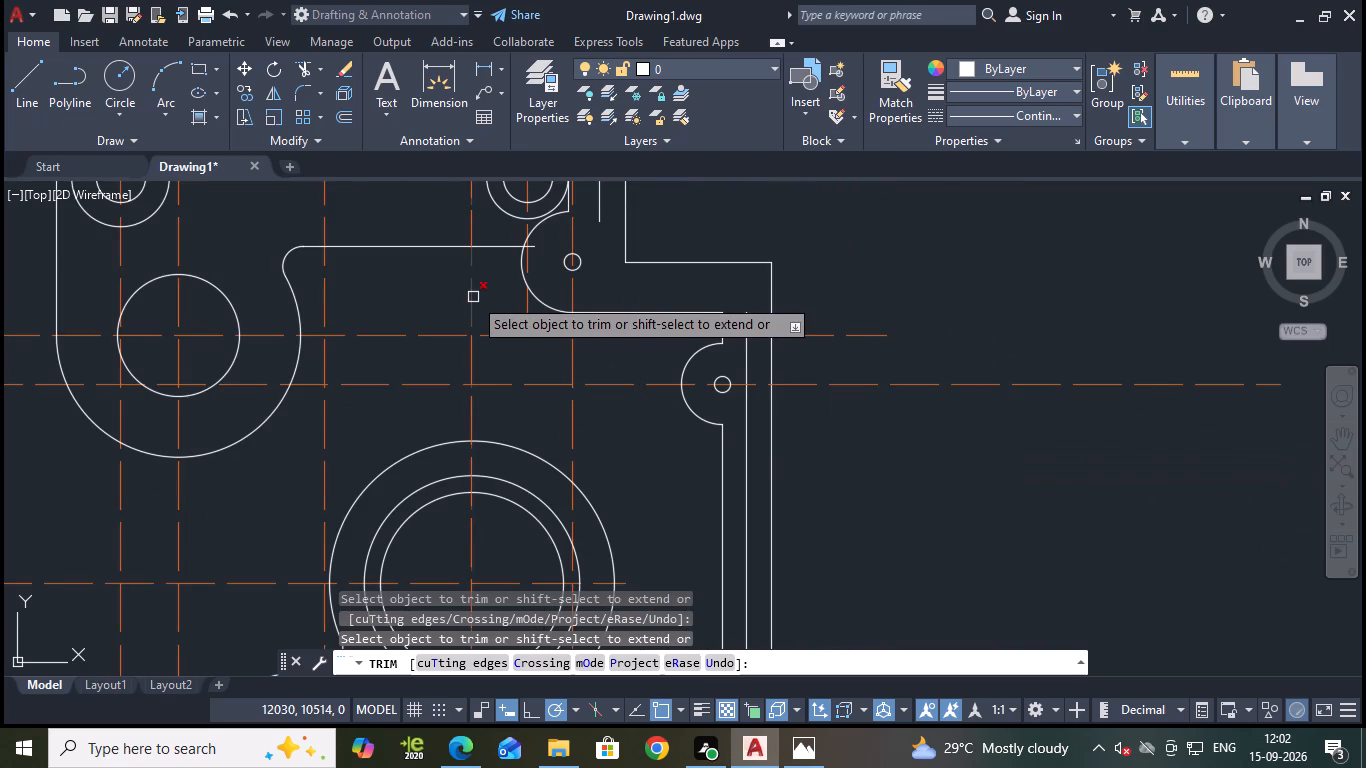
key(Escape)
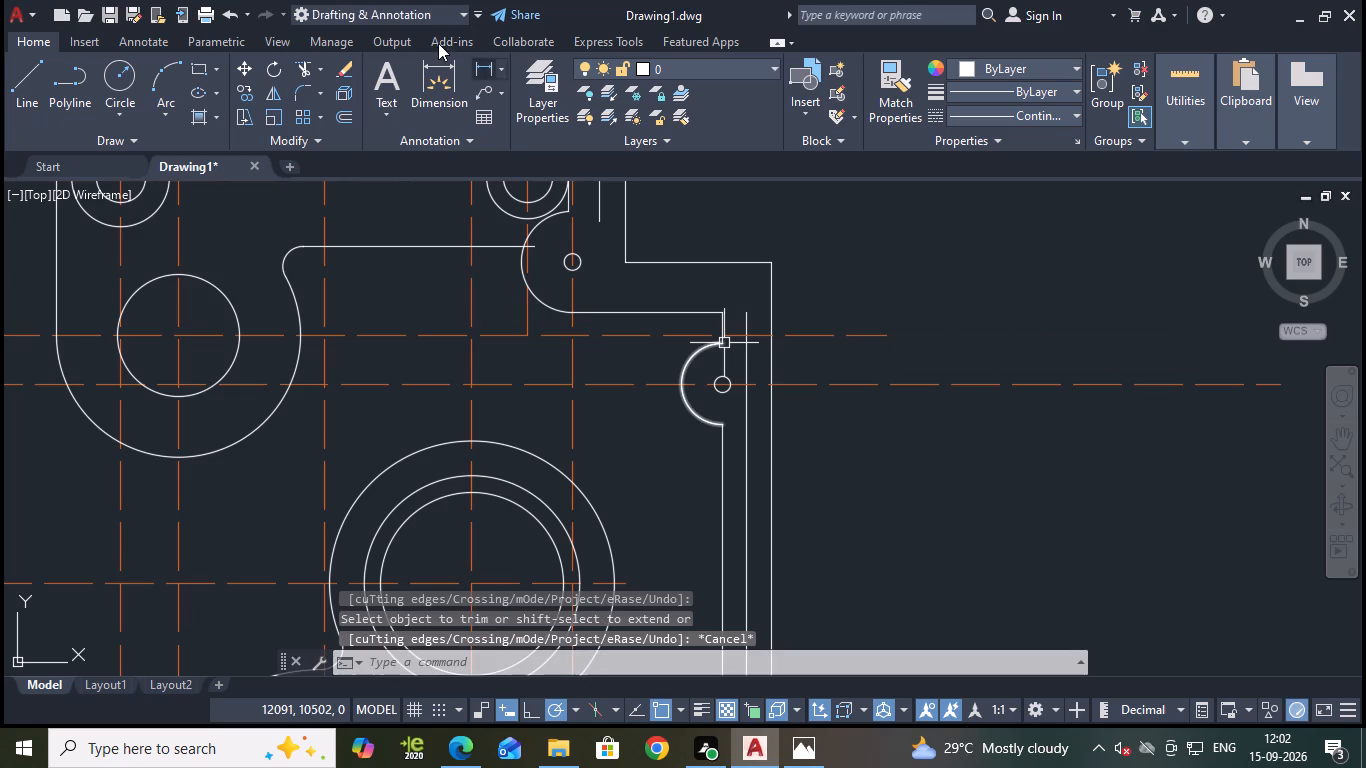
Measure the gaps between the outer and inner outlines at the step's horizontal edge and the lower vertical edge.
click(486, 61)
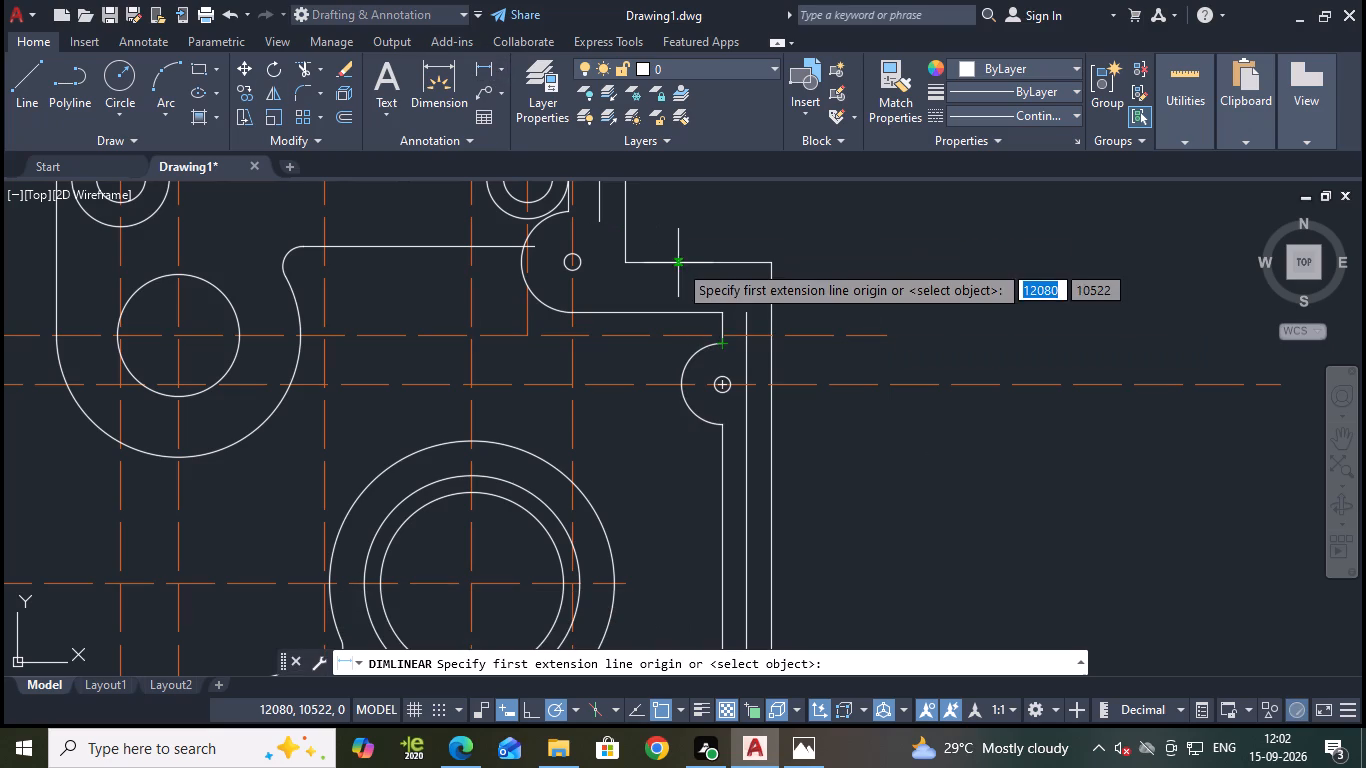
click(678, 265)
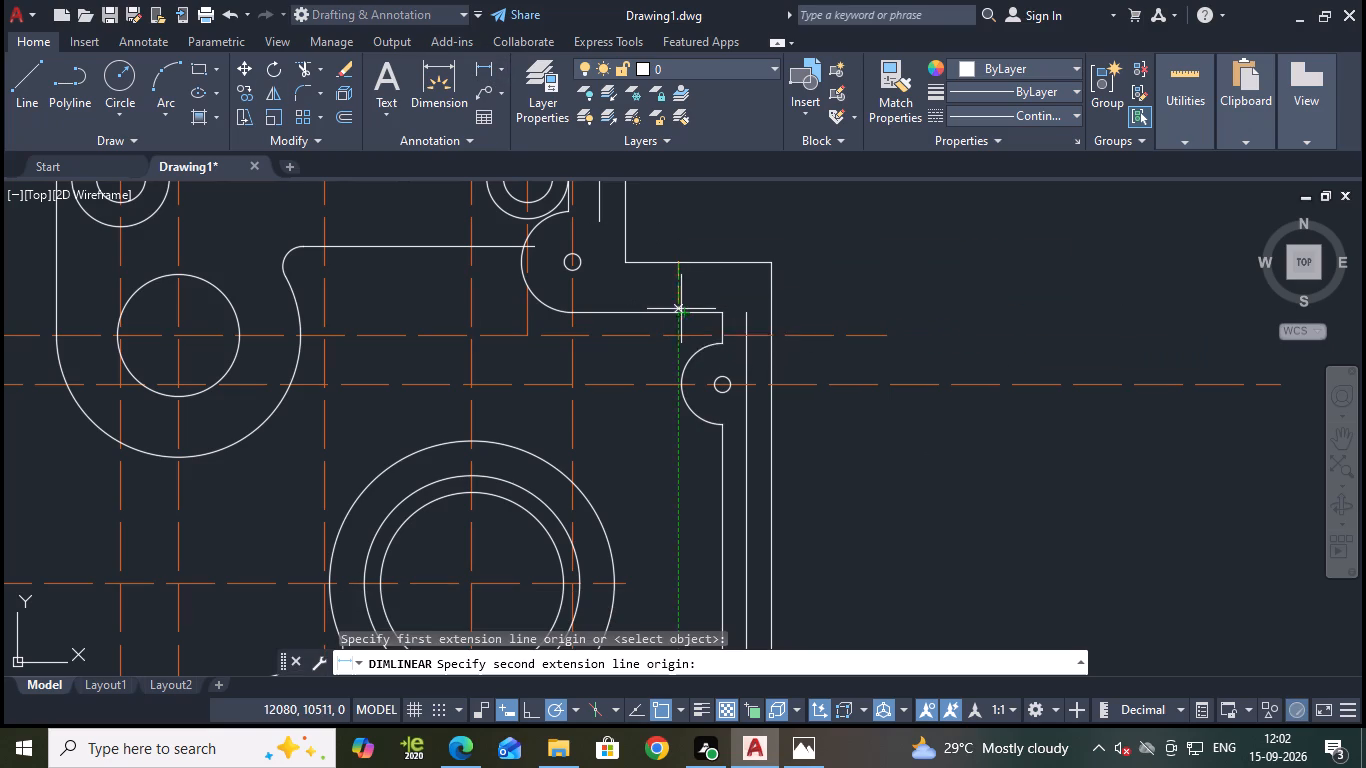
click(678, 309)
key(Escape)
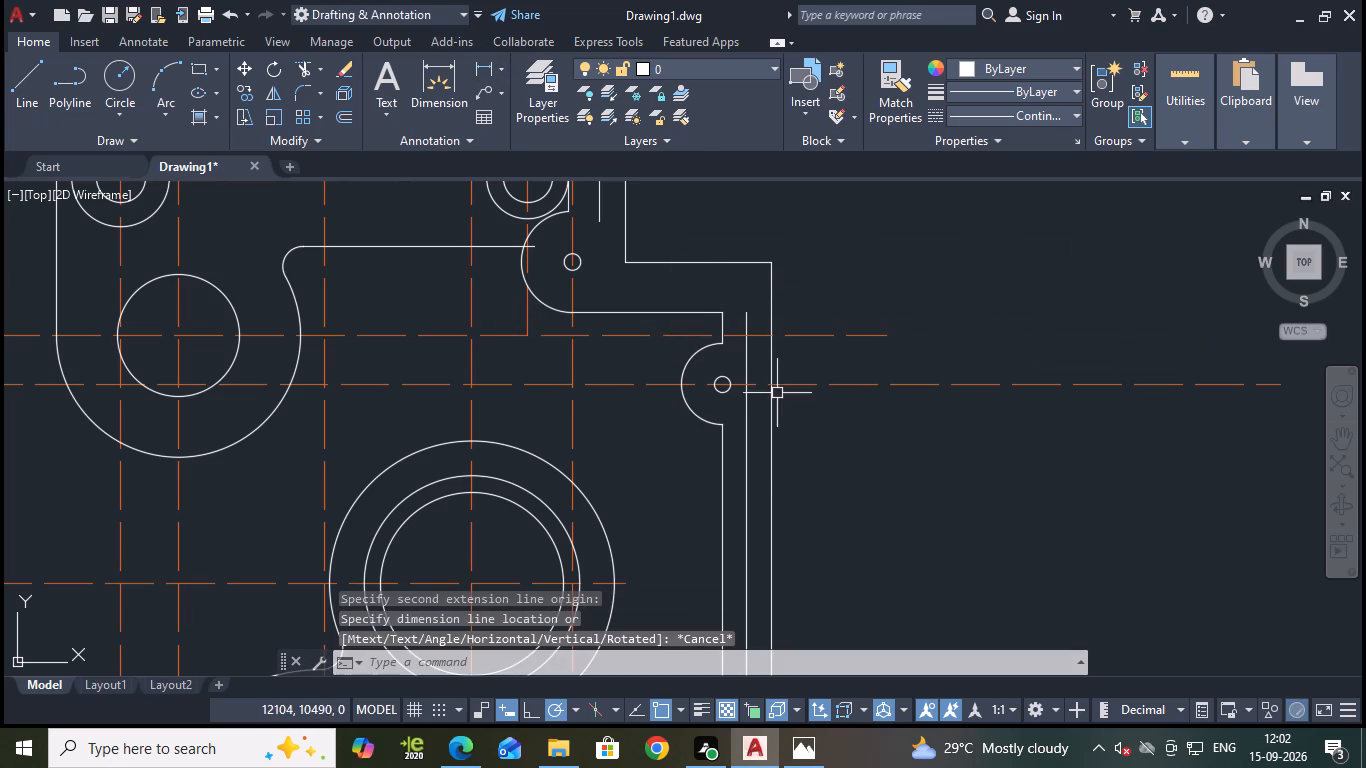
key(space)
click(771, 509)
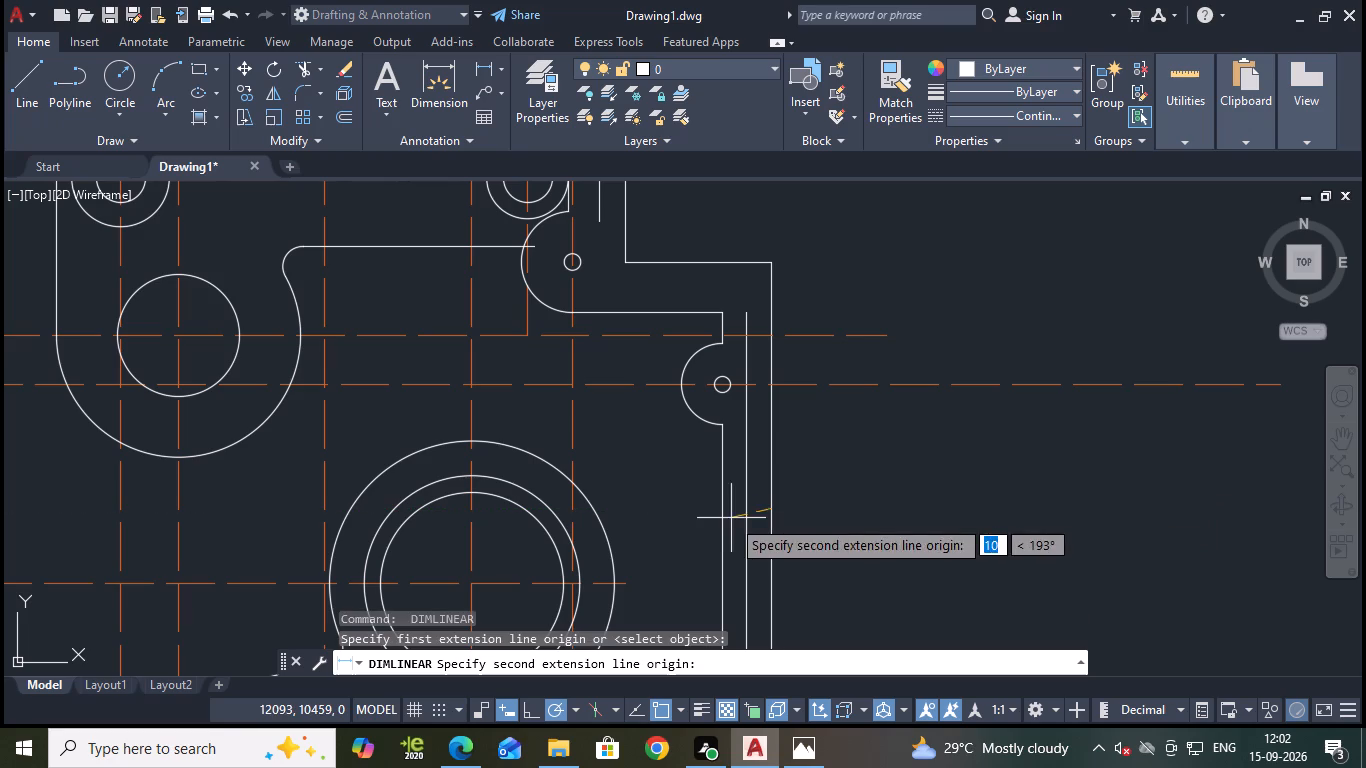
click(721, 511)
key(Escape)
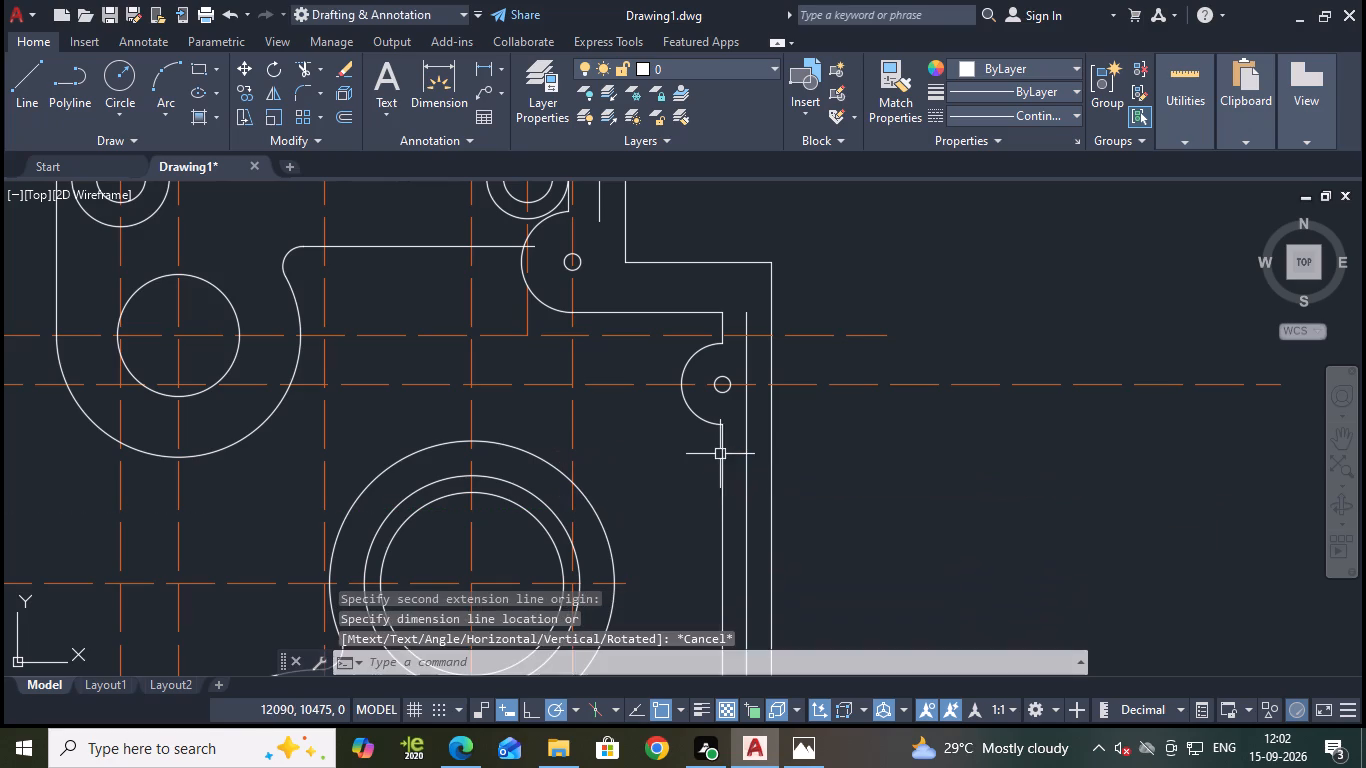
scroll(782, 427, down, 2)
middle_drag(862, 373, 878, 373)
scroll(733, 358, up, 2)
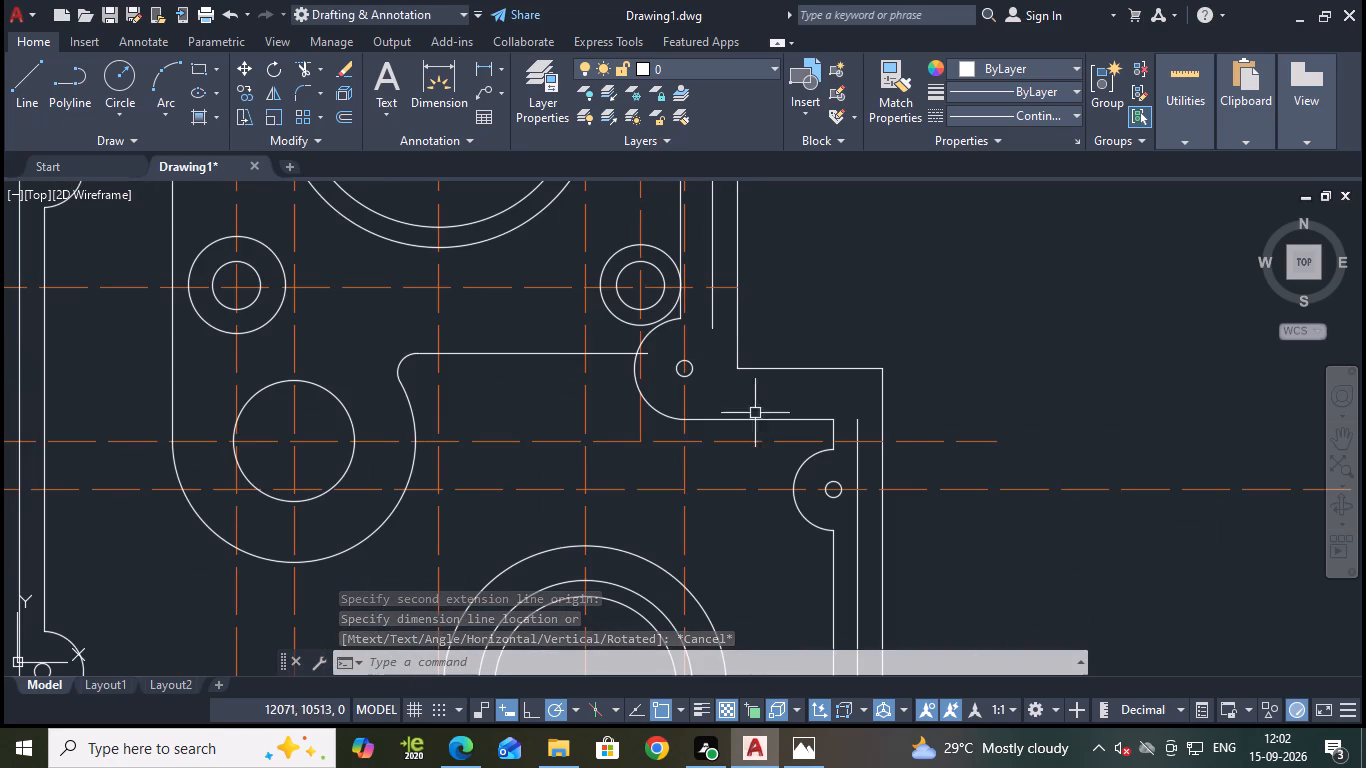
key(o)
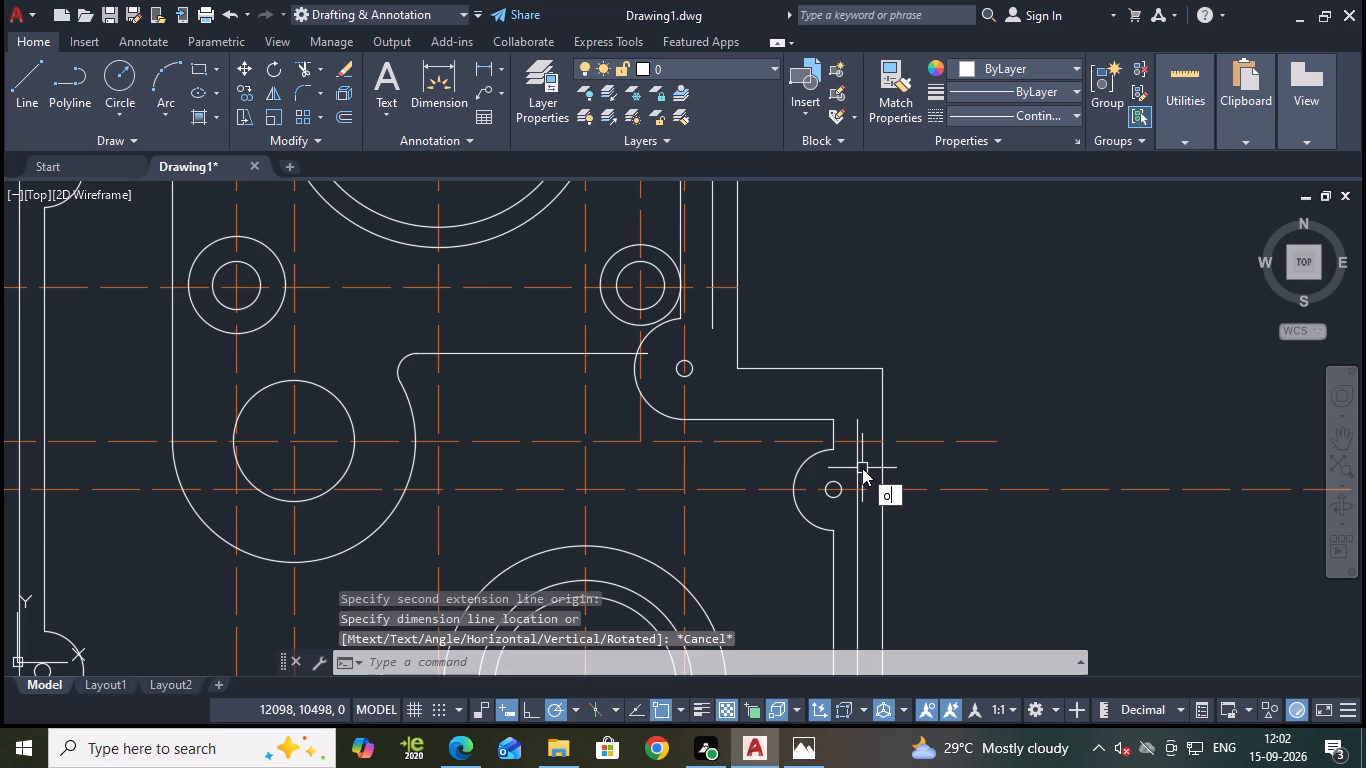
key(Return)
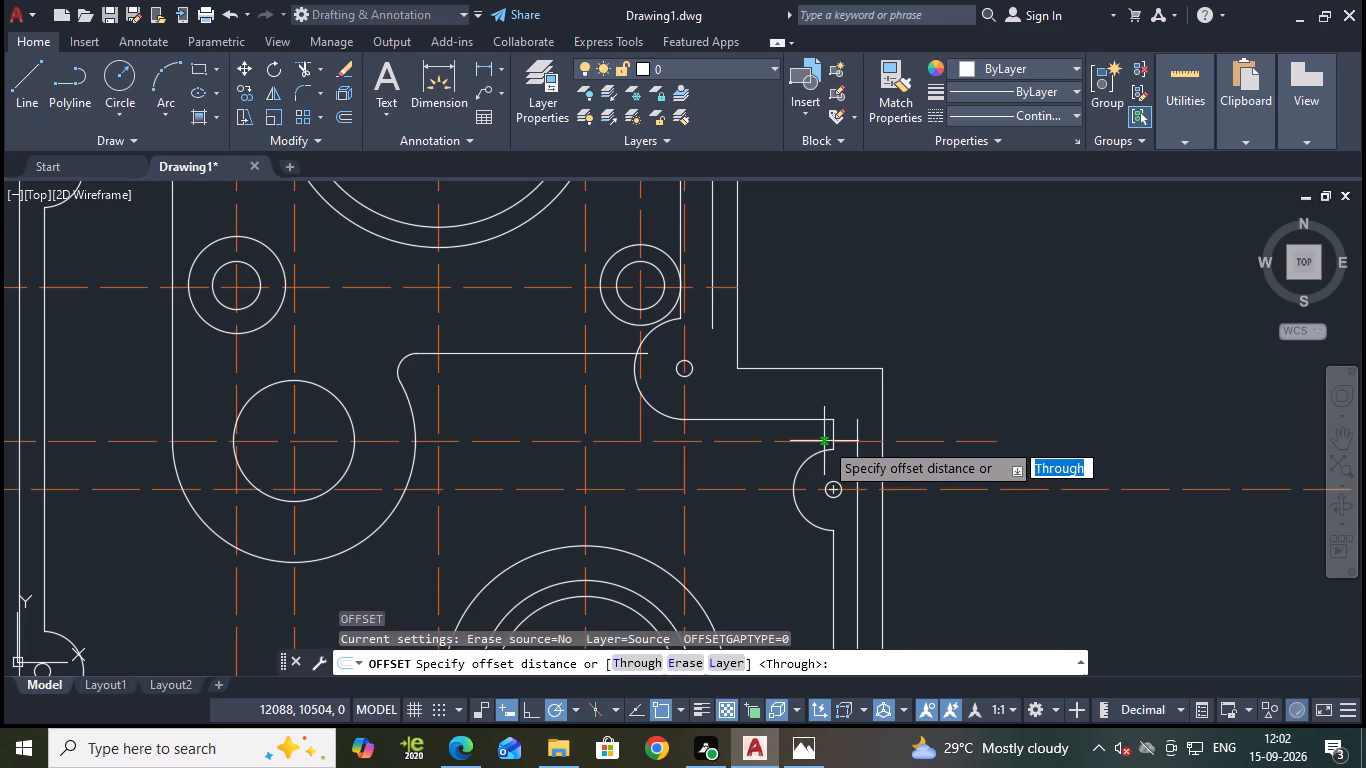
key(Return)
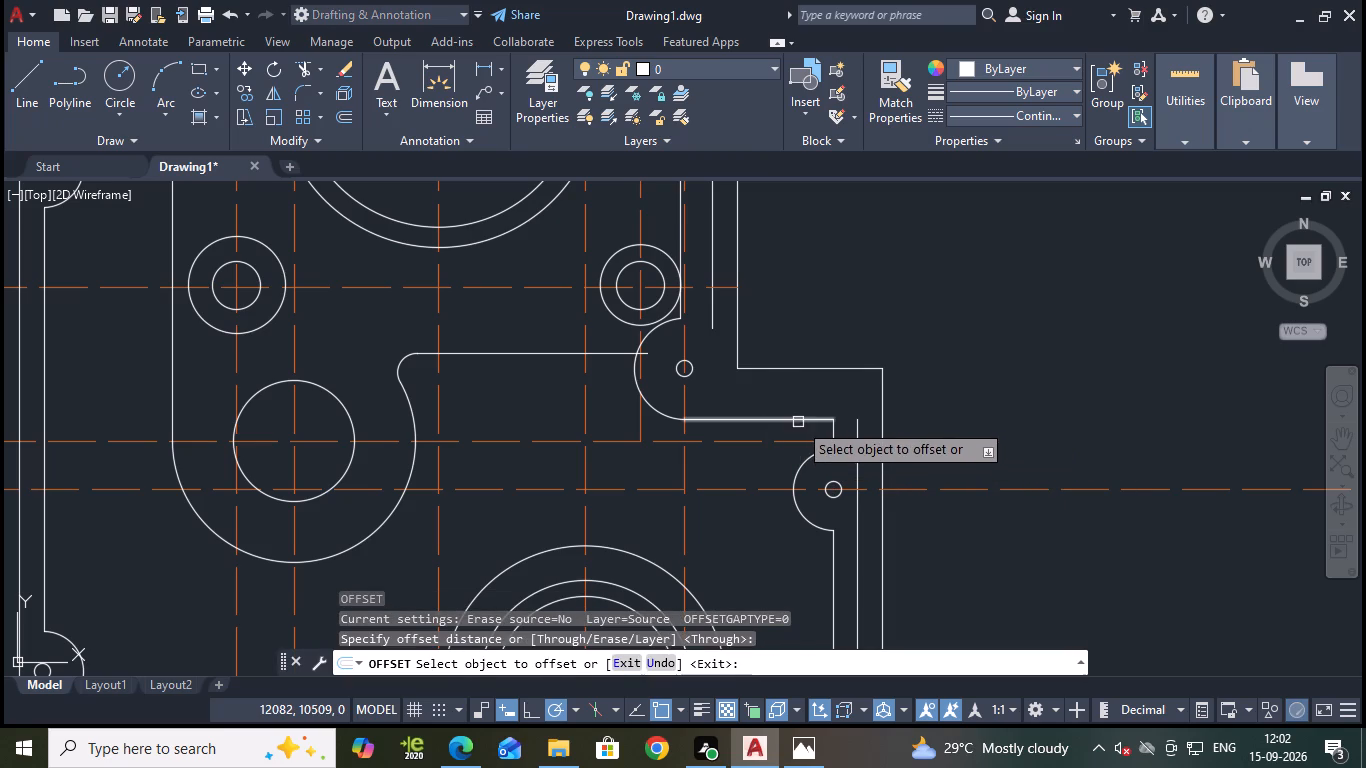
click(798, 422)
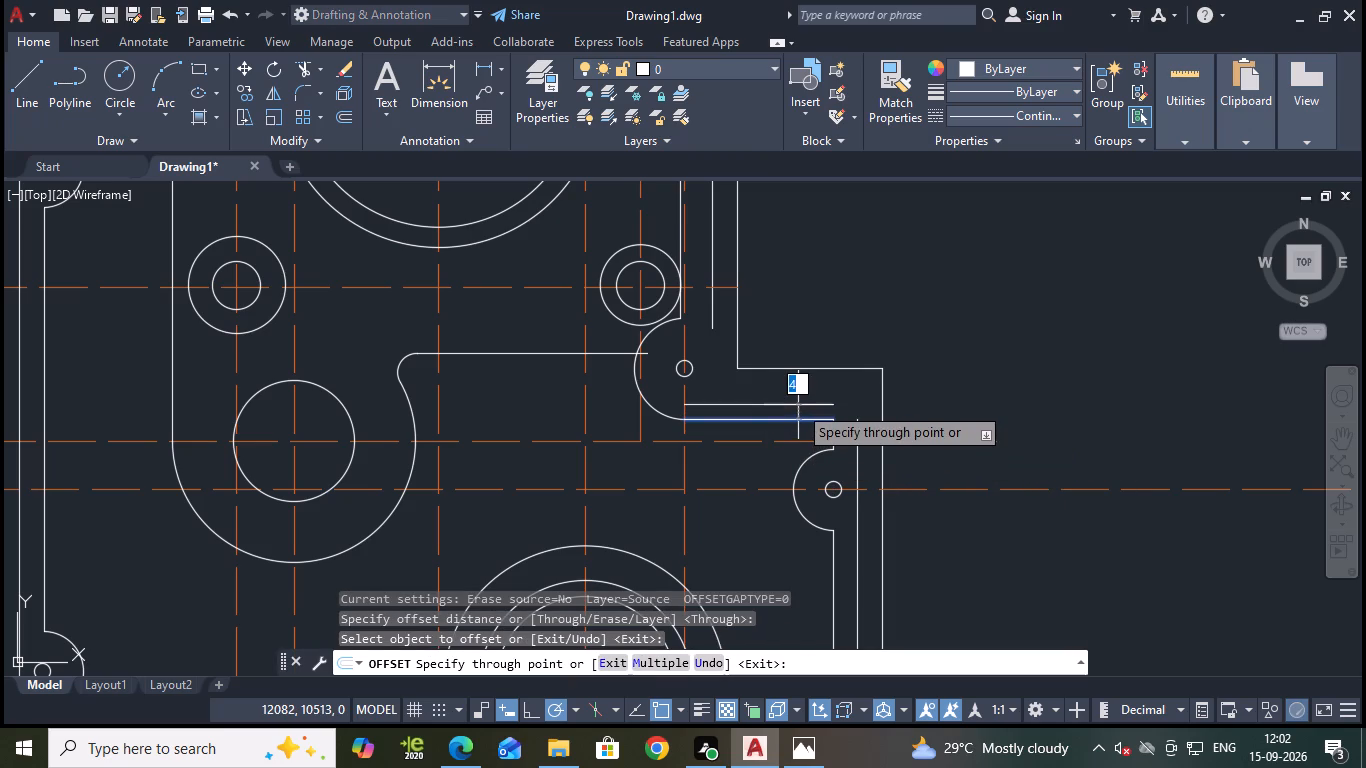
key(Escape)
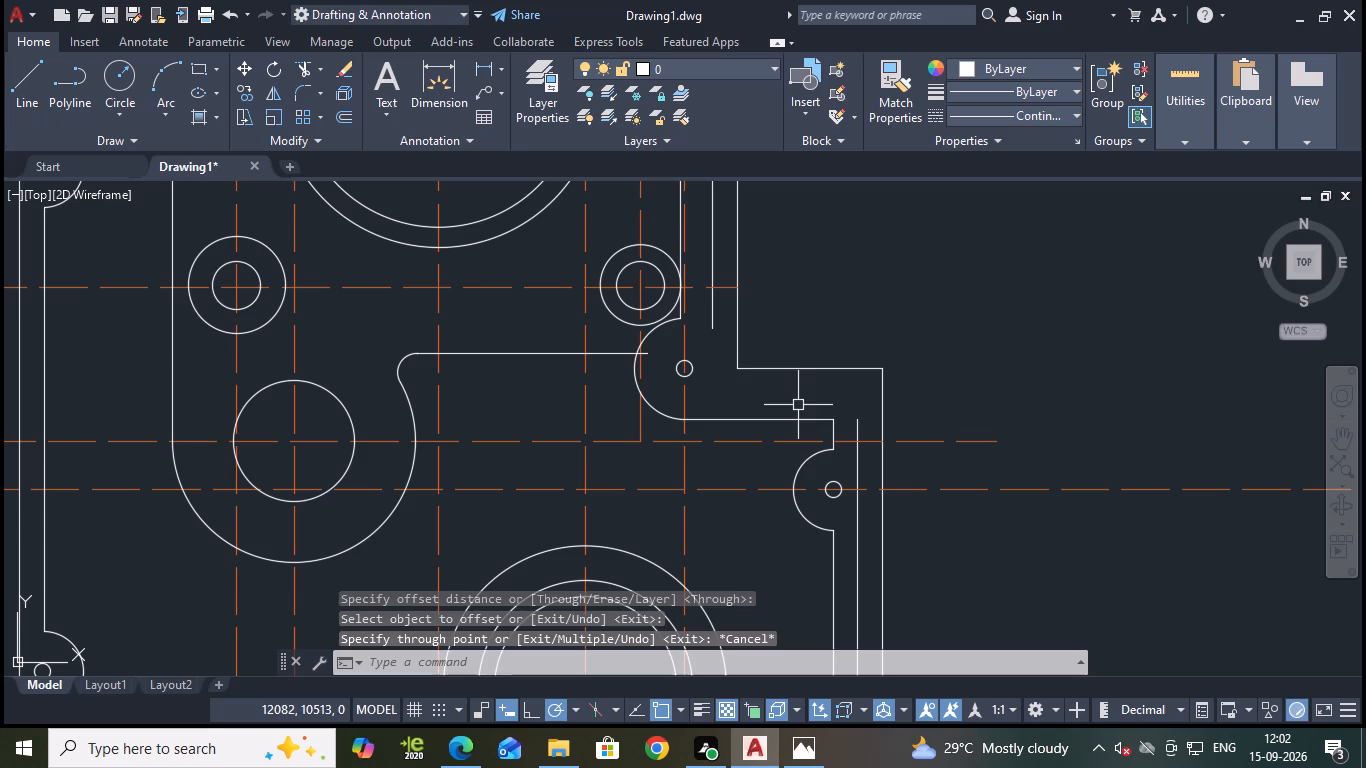
Measure the vertical gap between the outer and inner outlines along the step's horizontal edge.
click(481, 71)
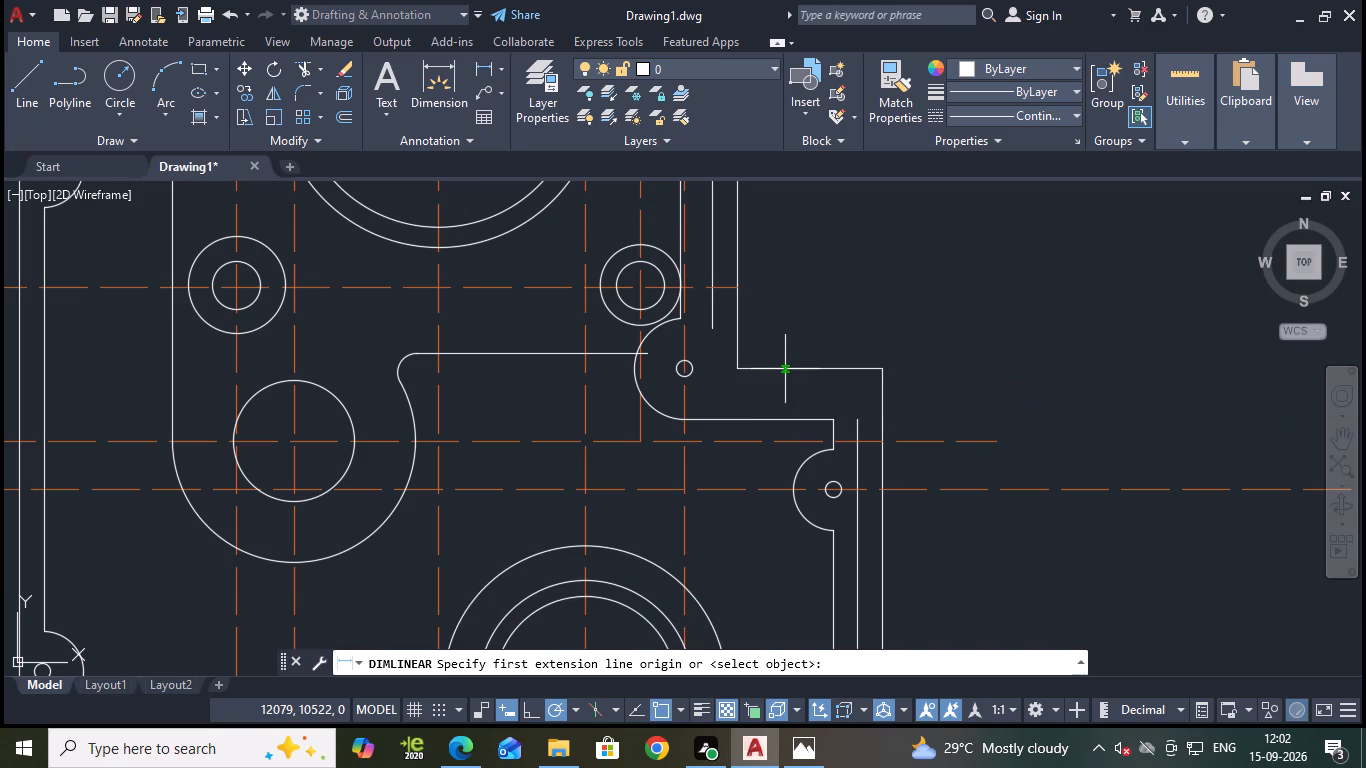
click(785, 369)
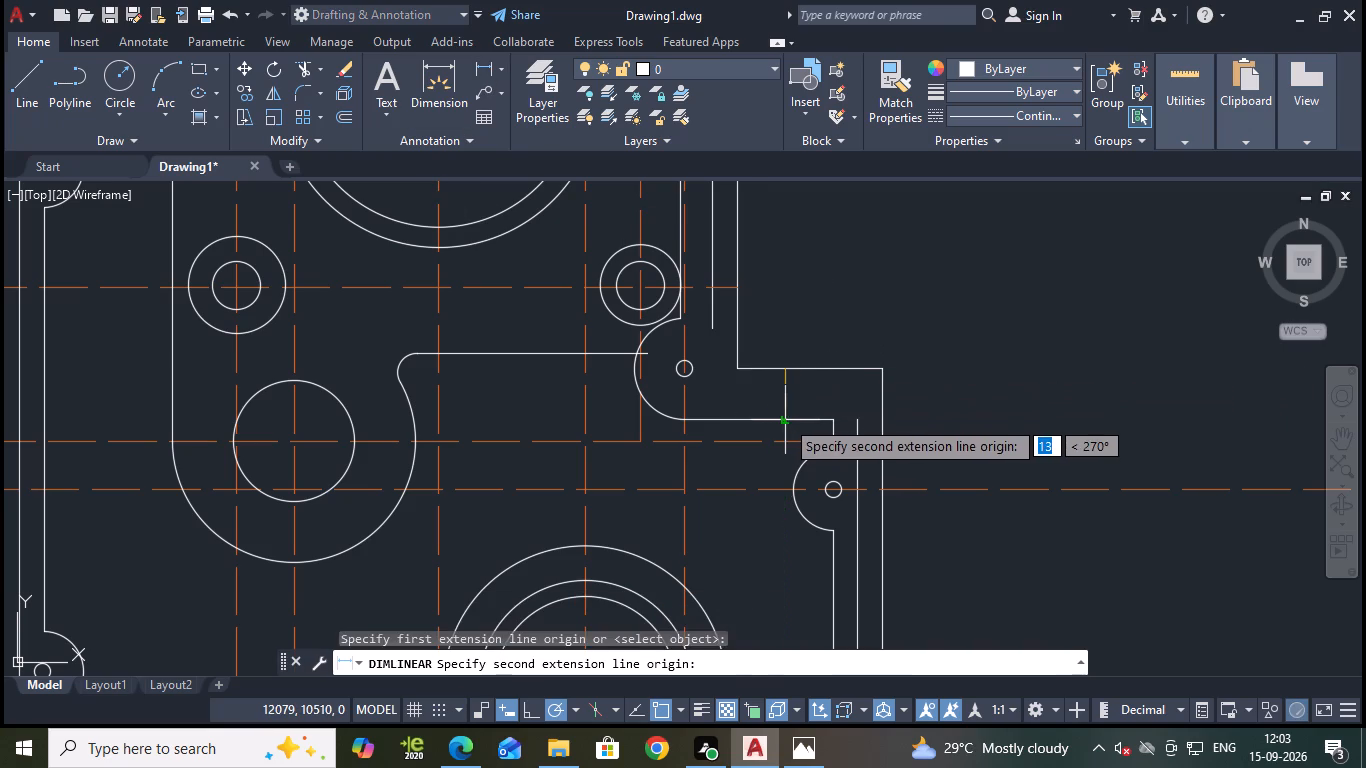
click(785, 419)
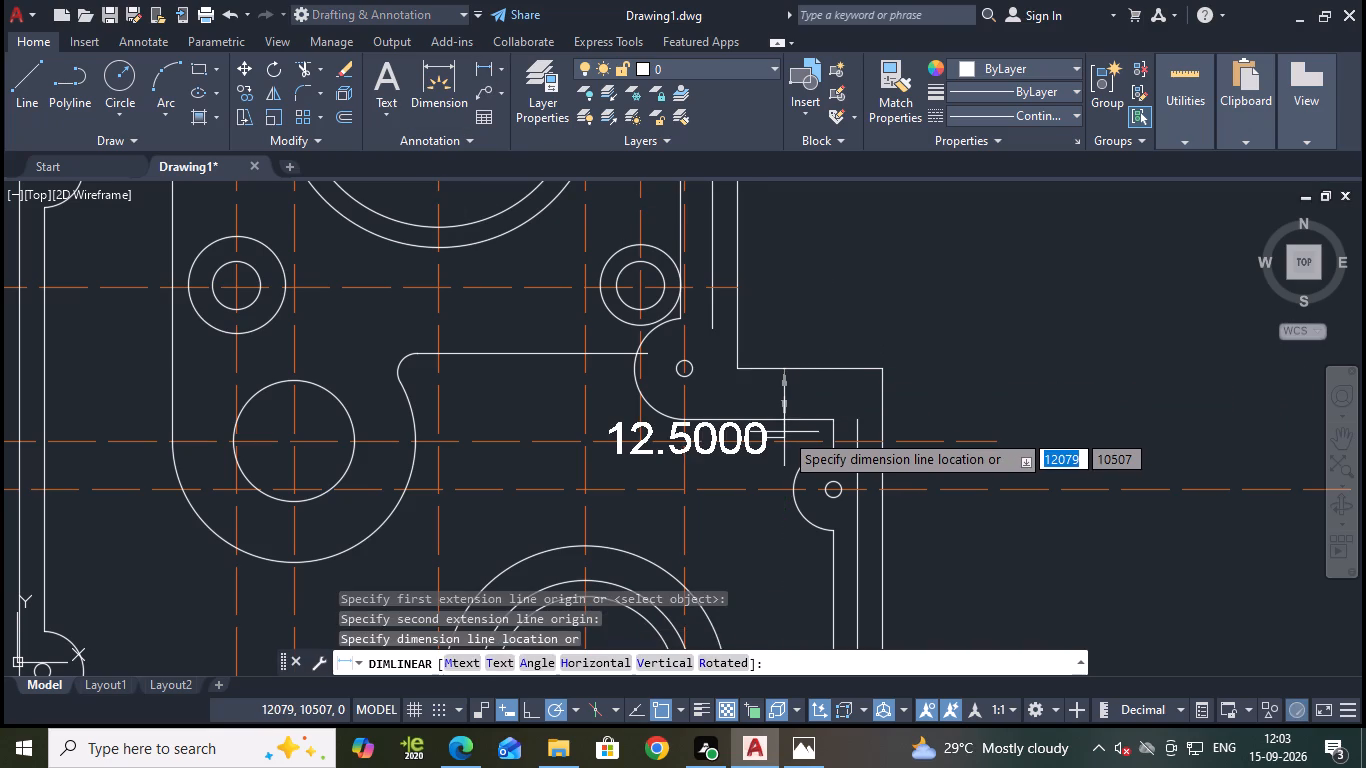
key(Escape)
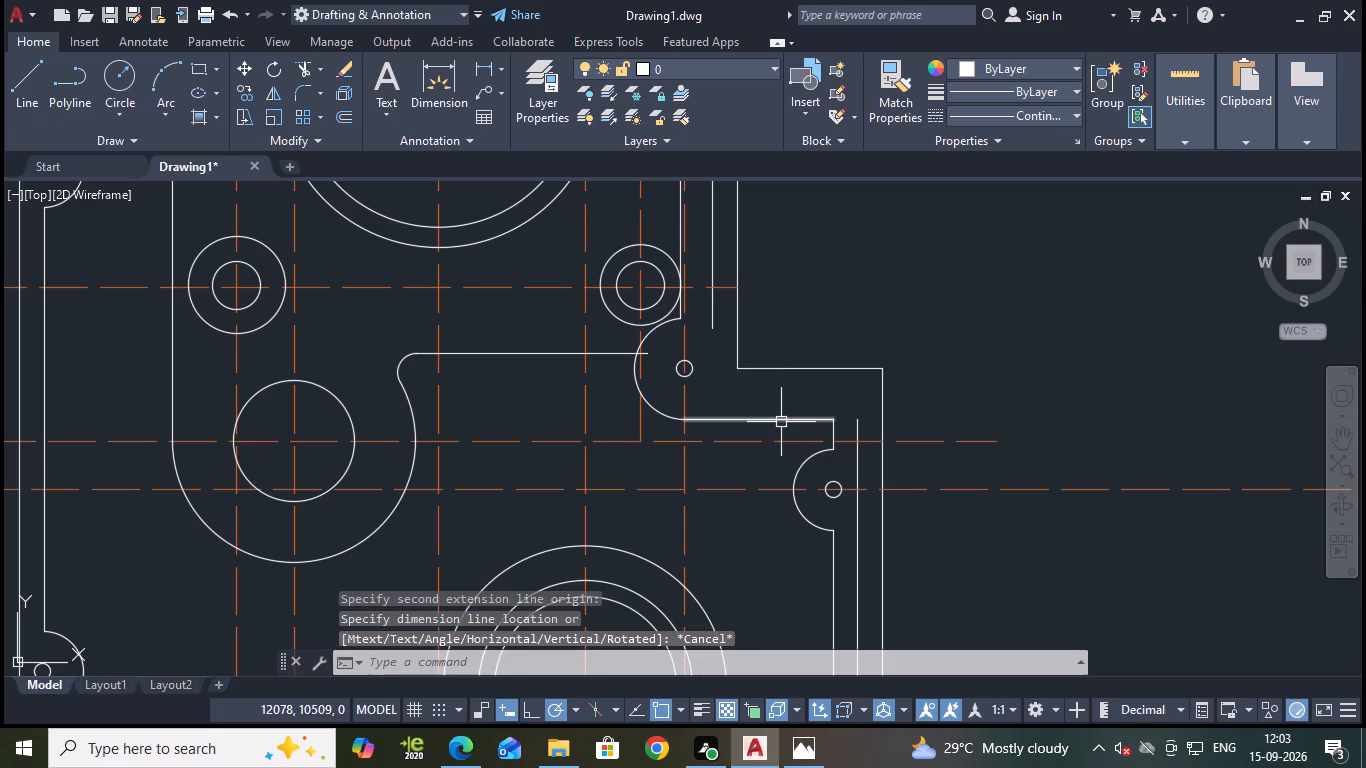
Offset the inner outline's horizontal step line by 6.25 toward the outer step edge.
key(o)
key(Return)
key(Return)
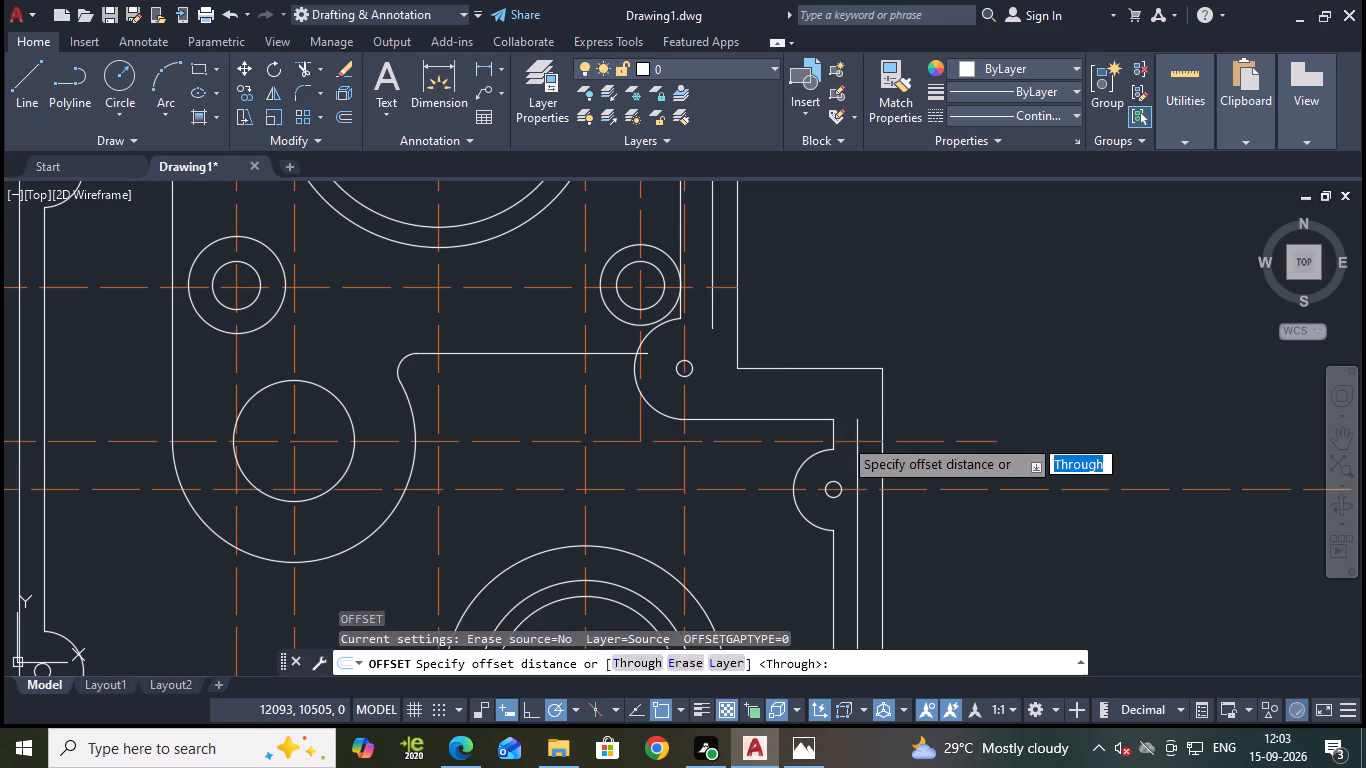
click(780, 420)
text(6.25)
key(Return)
key(Escape)
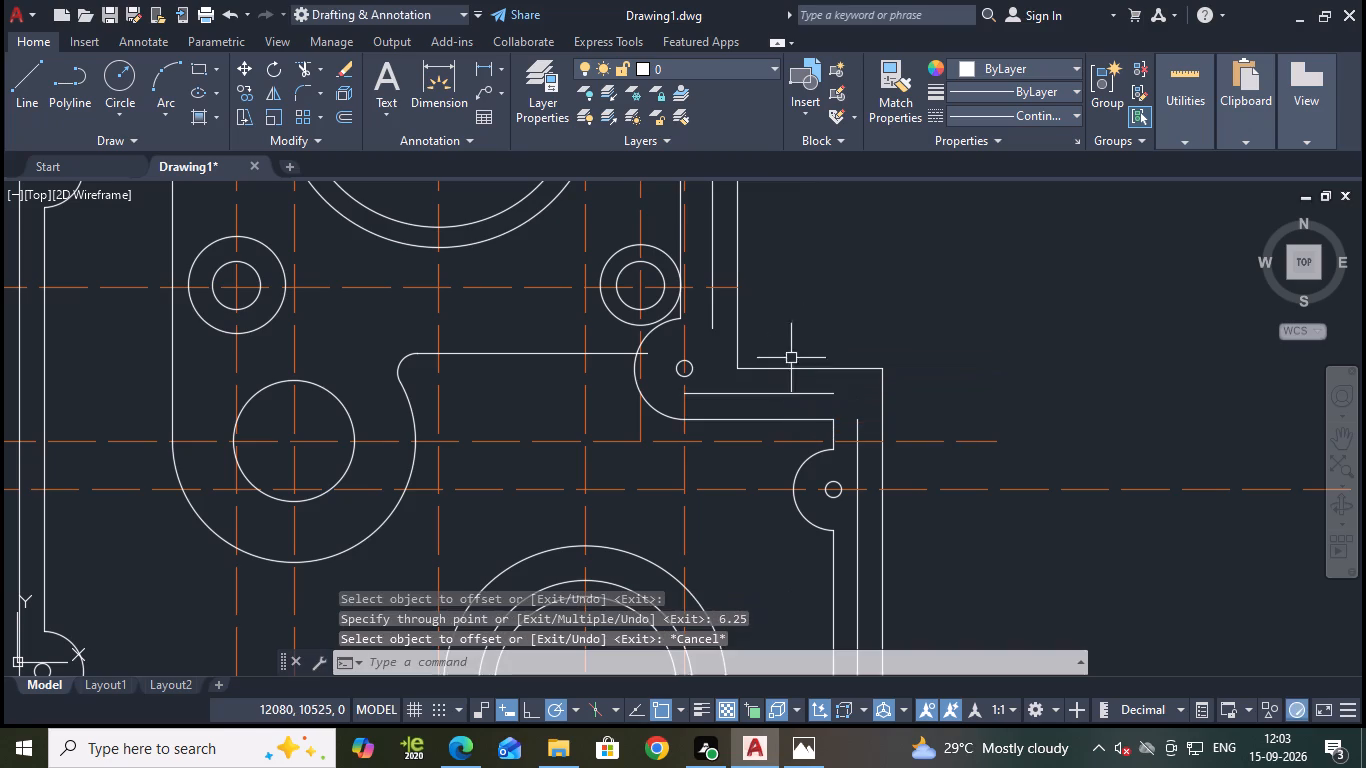
key(e)
key(Escape)
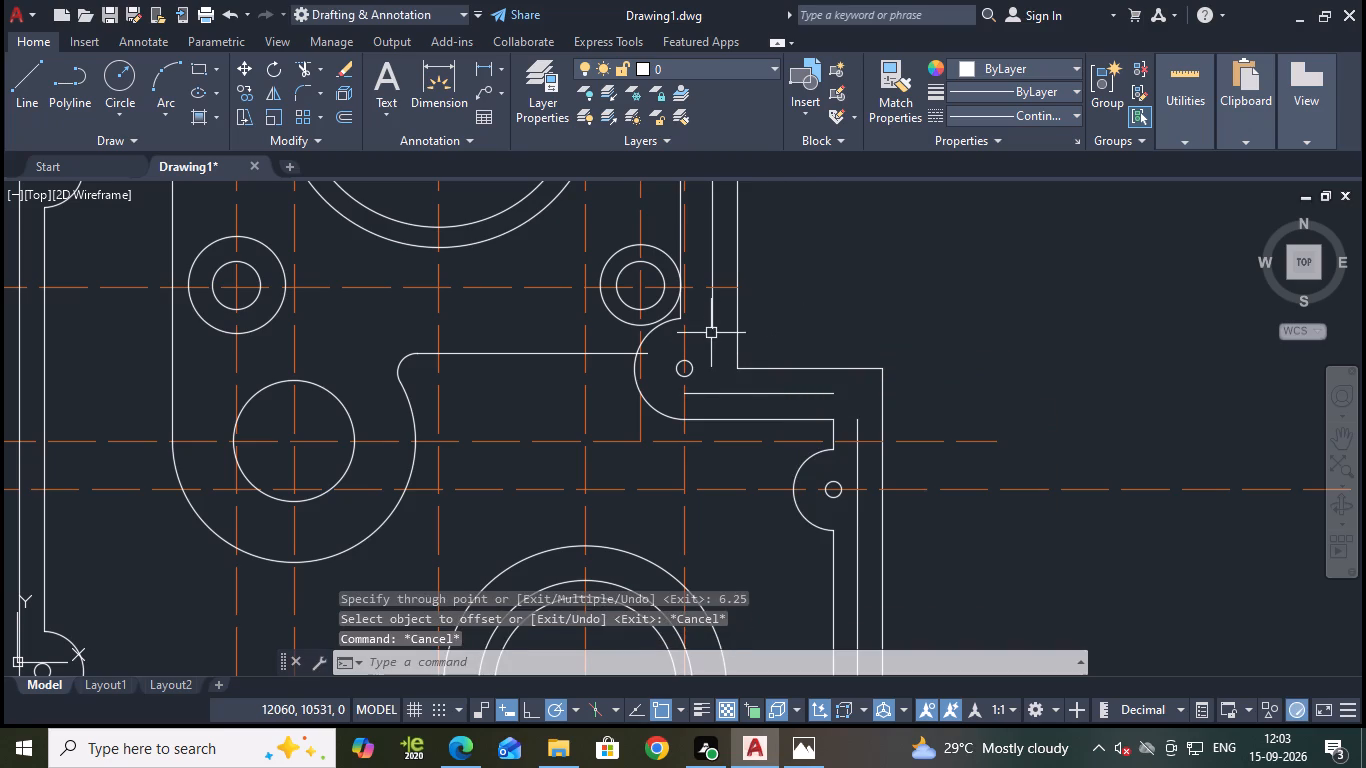
Extend the intermediate upper vertical line down past the new horizontal line and trim both to a clean corner.
click(711, 320)
click(711, 329)
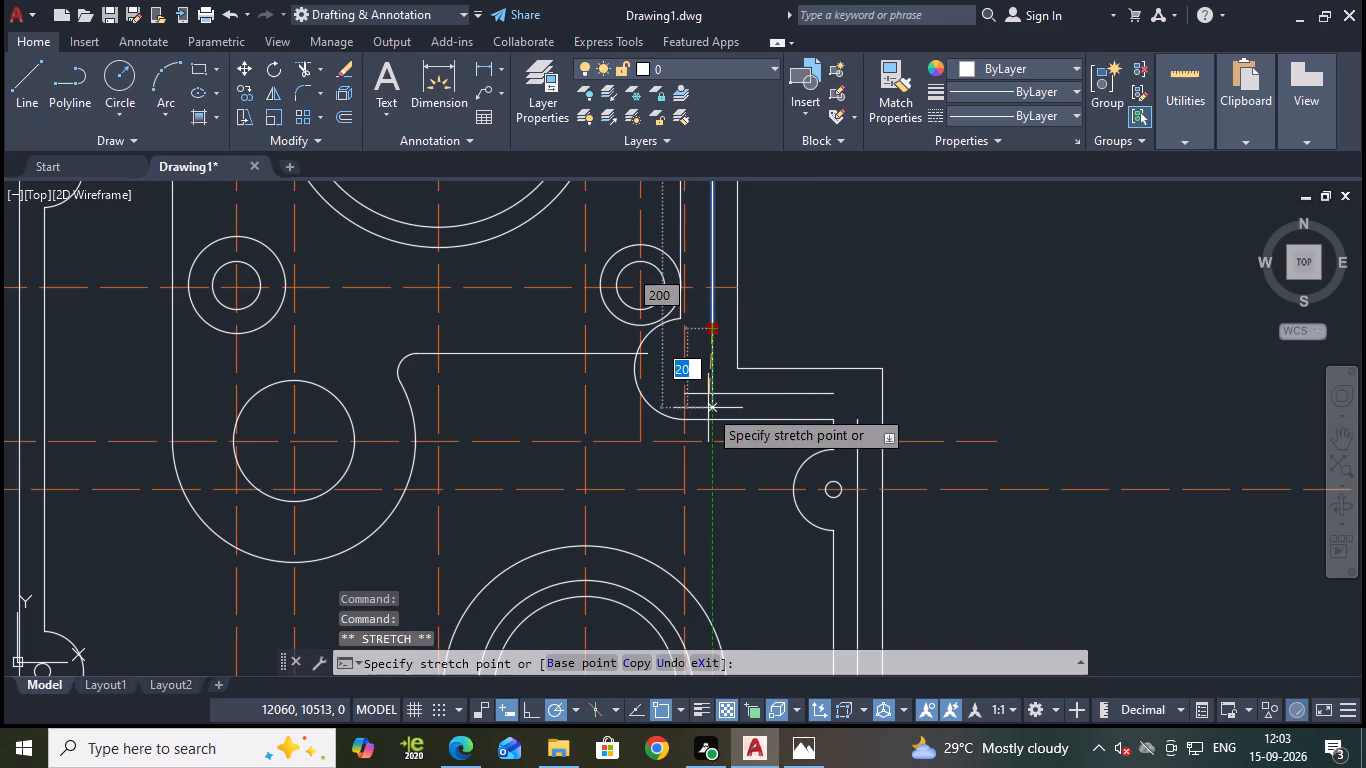
click(708, 408)
key(Escape)
text(tr)
key(Return)
scroll(705, 403, up, 1)
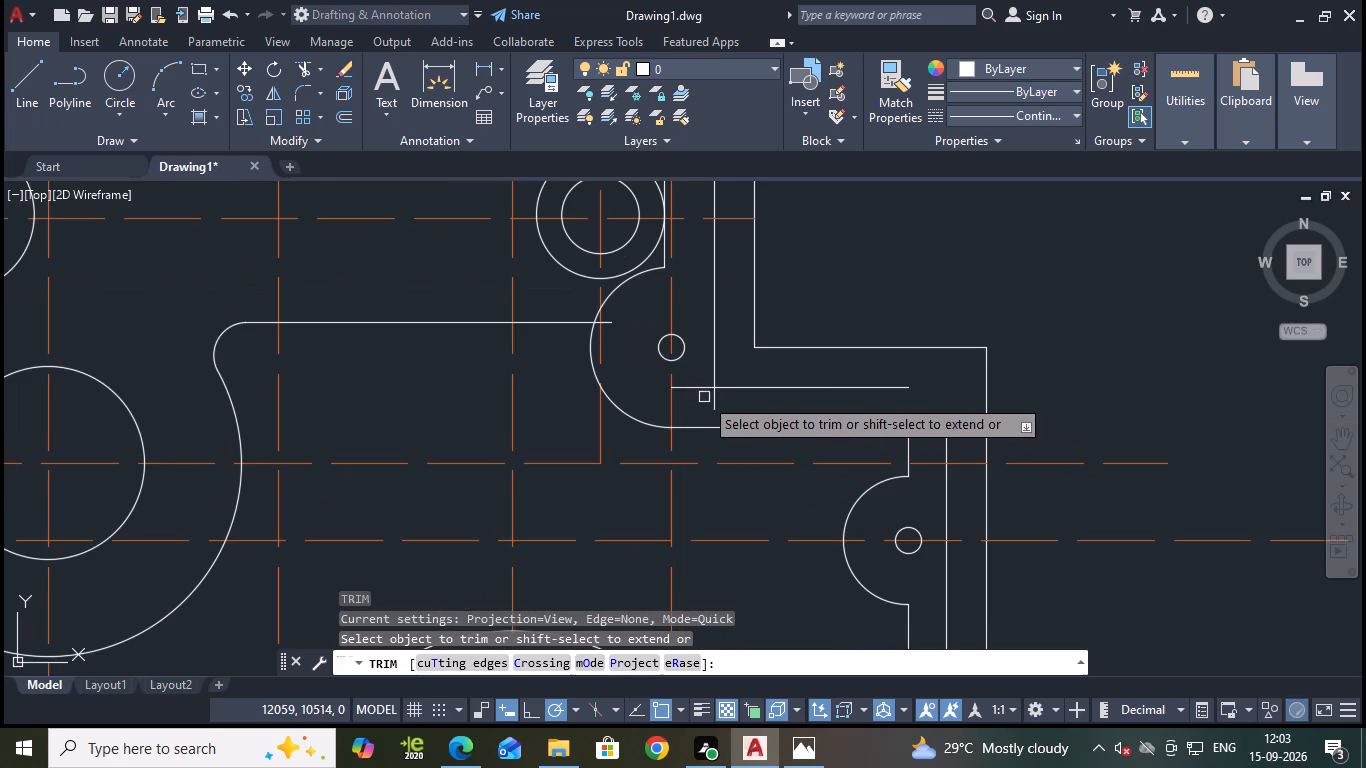
click(697, 391)
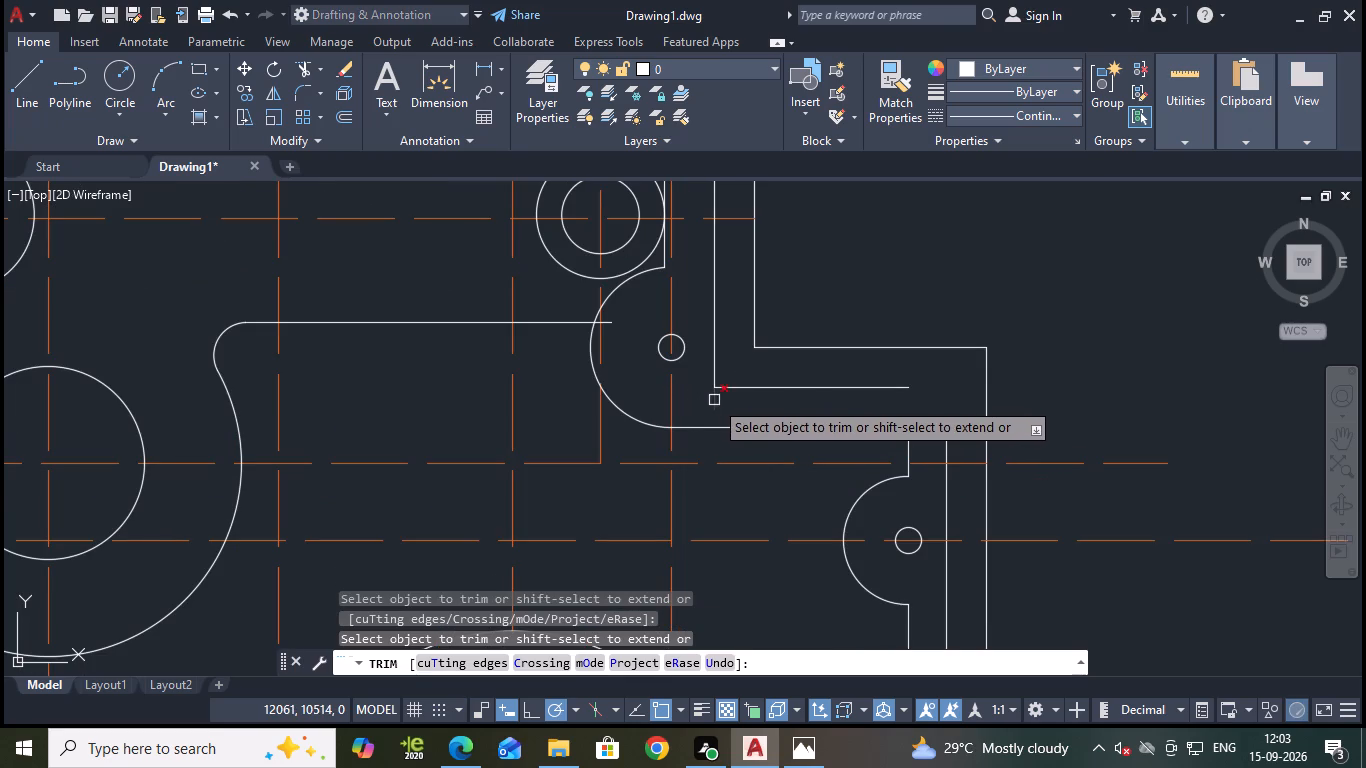
click(714, 400)
key(Escape)
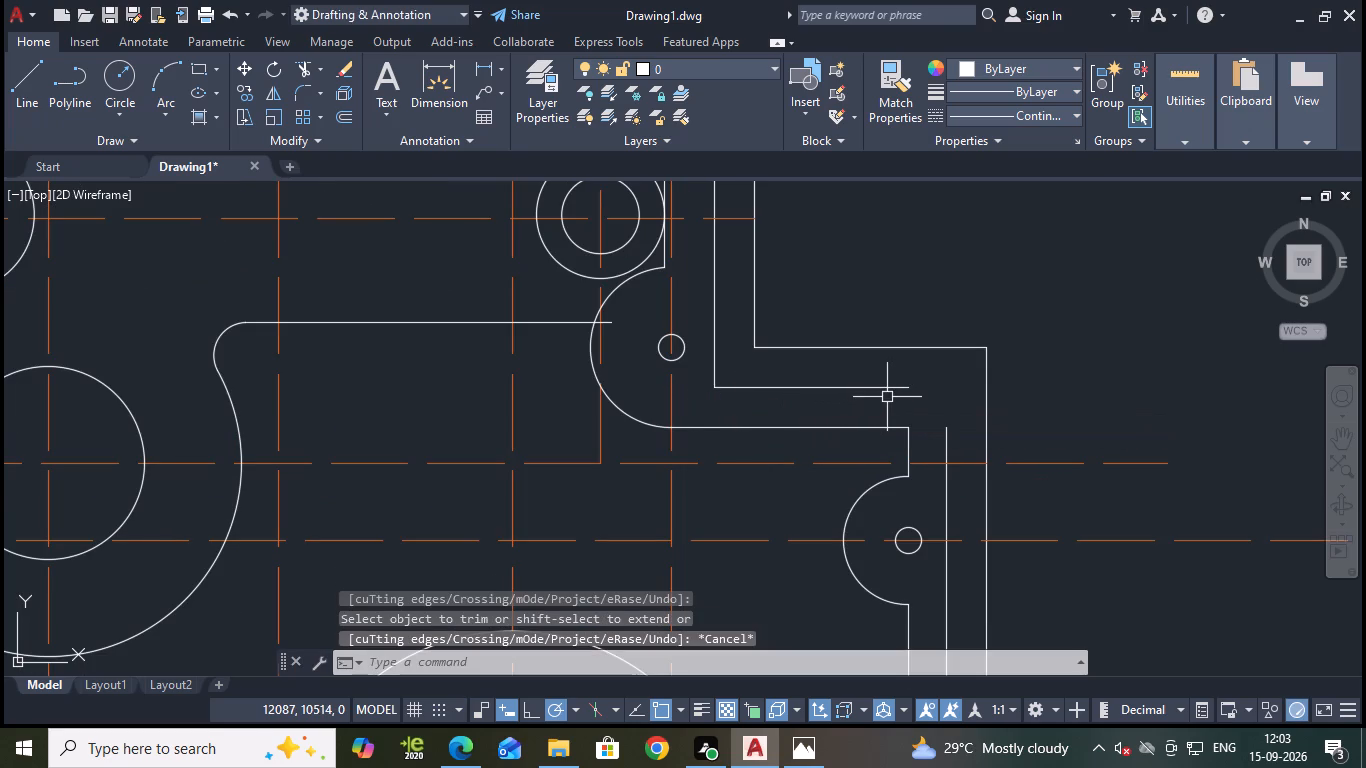
Extend the intermediate horizontal step line and the lower vertical line until they cross, and trim both overhangs to a clean corner.
click(886, 389)
click(911, 386)
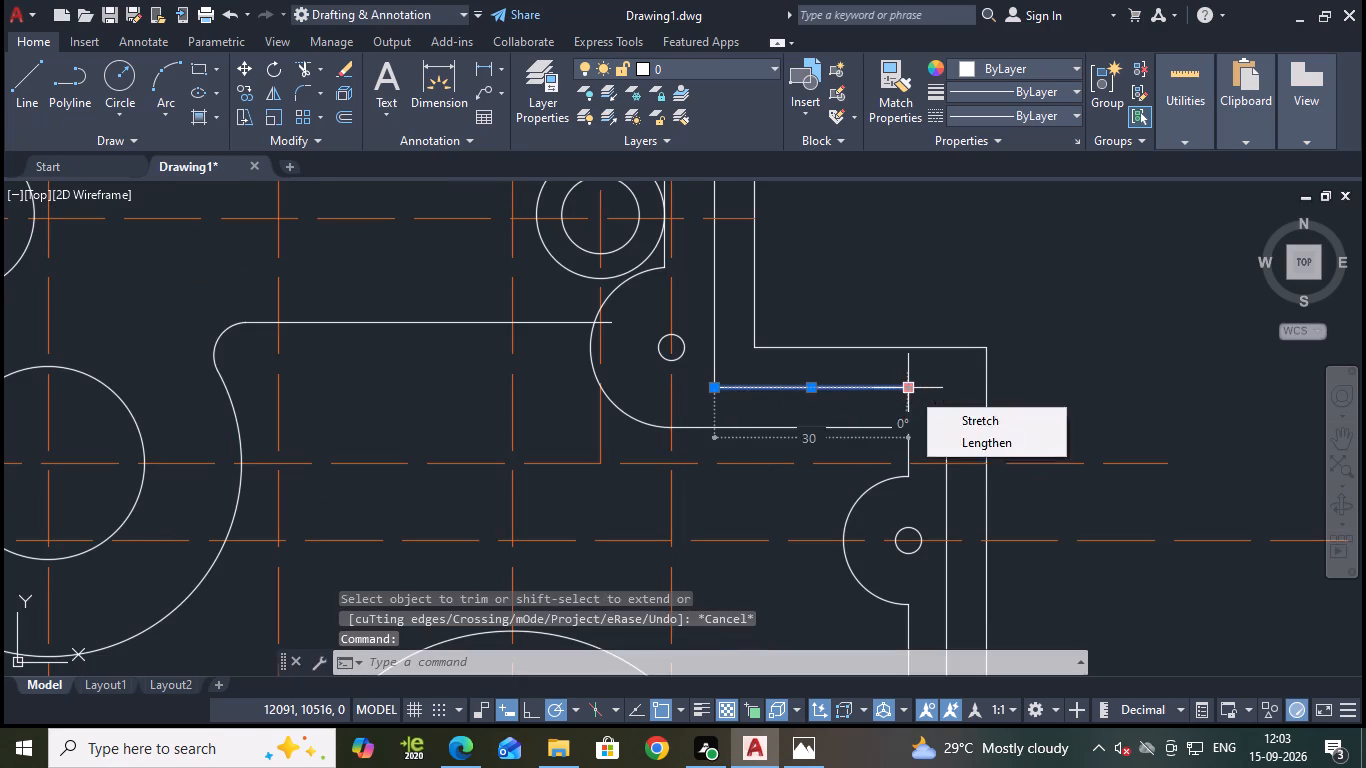
click(970, 386)
key(Escape)
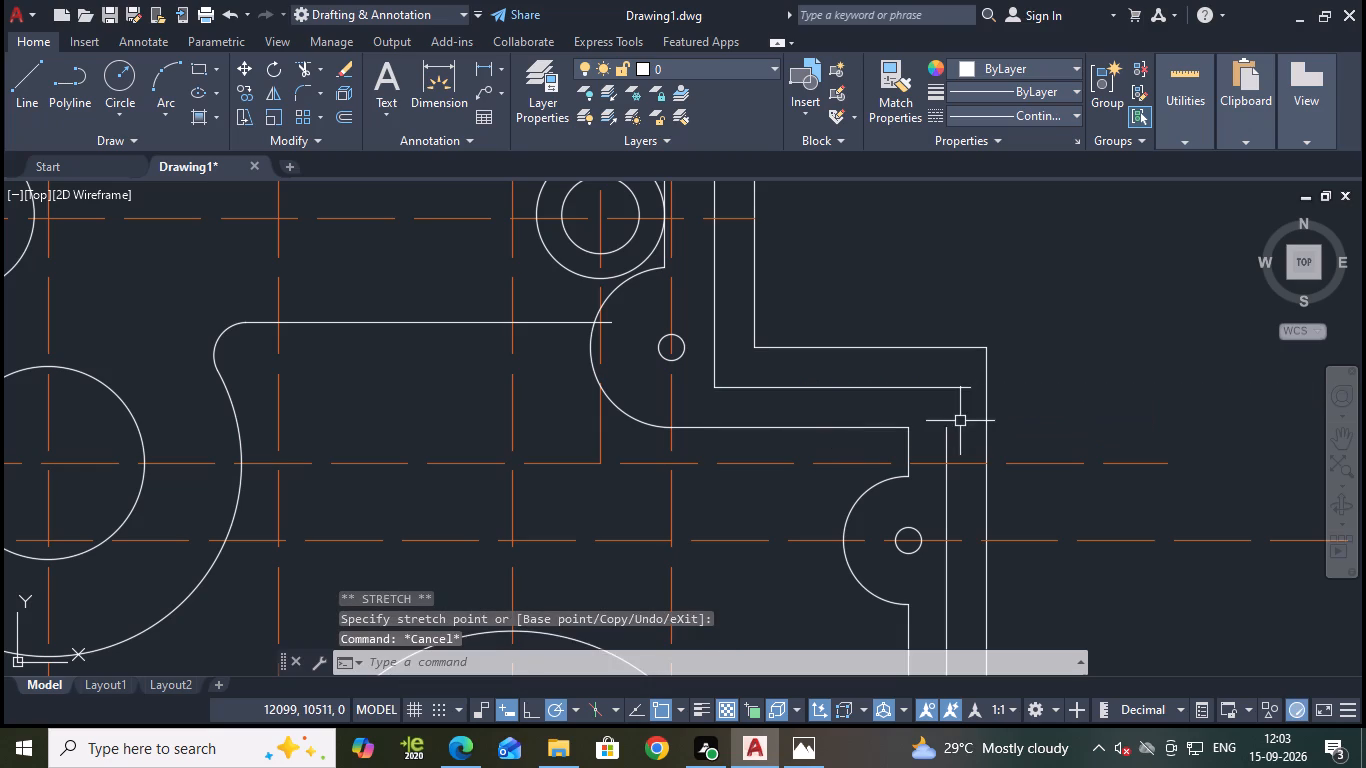
click(944, 442)
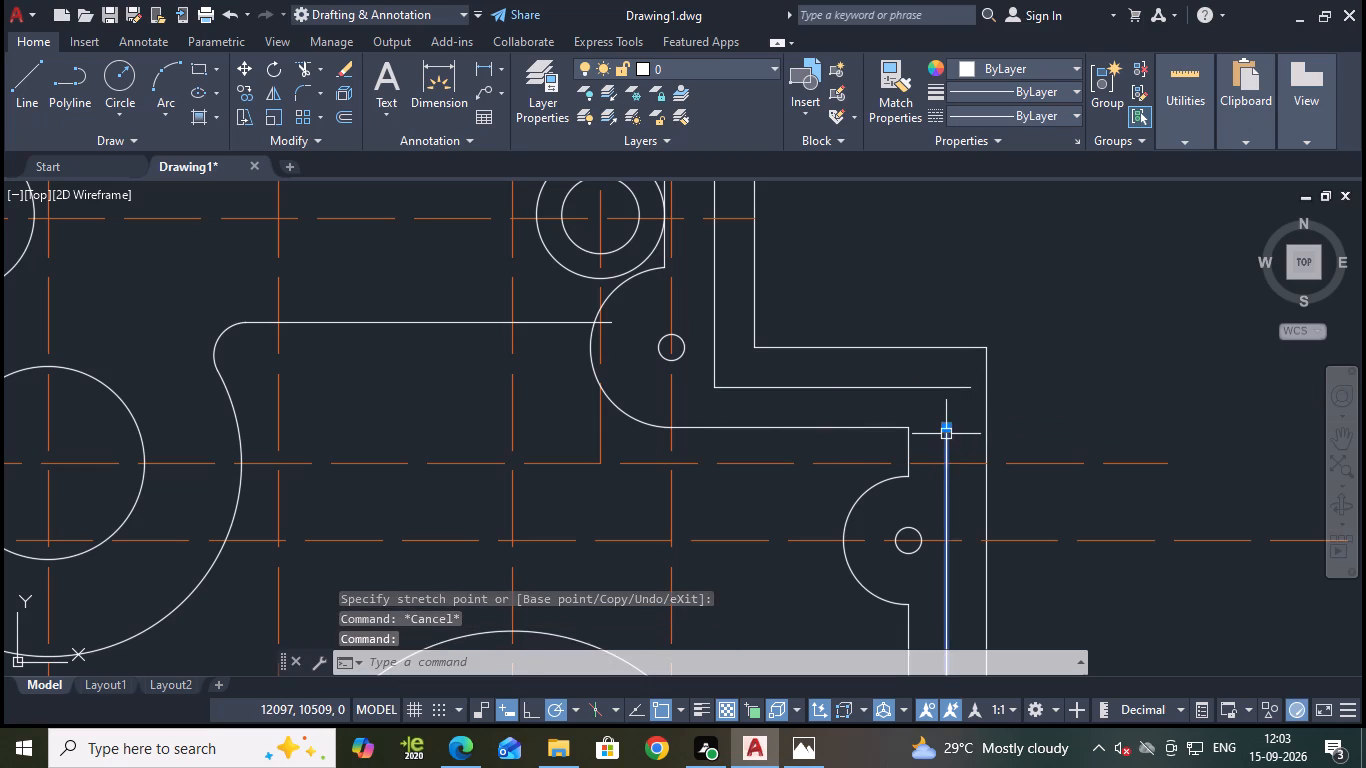
click(947, 432)
click(949, 358)
key(Escape)
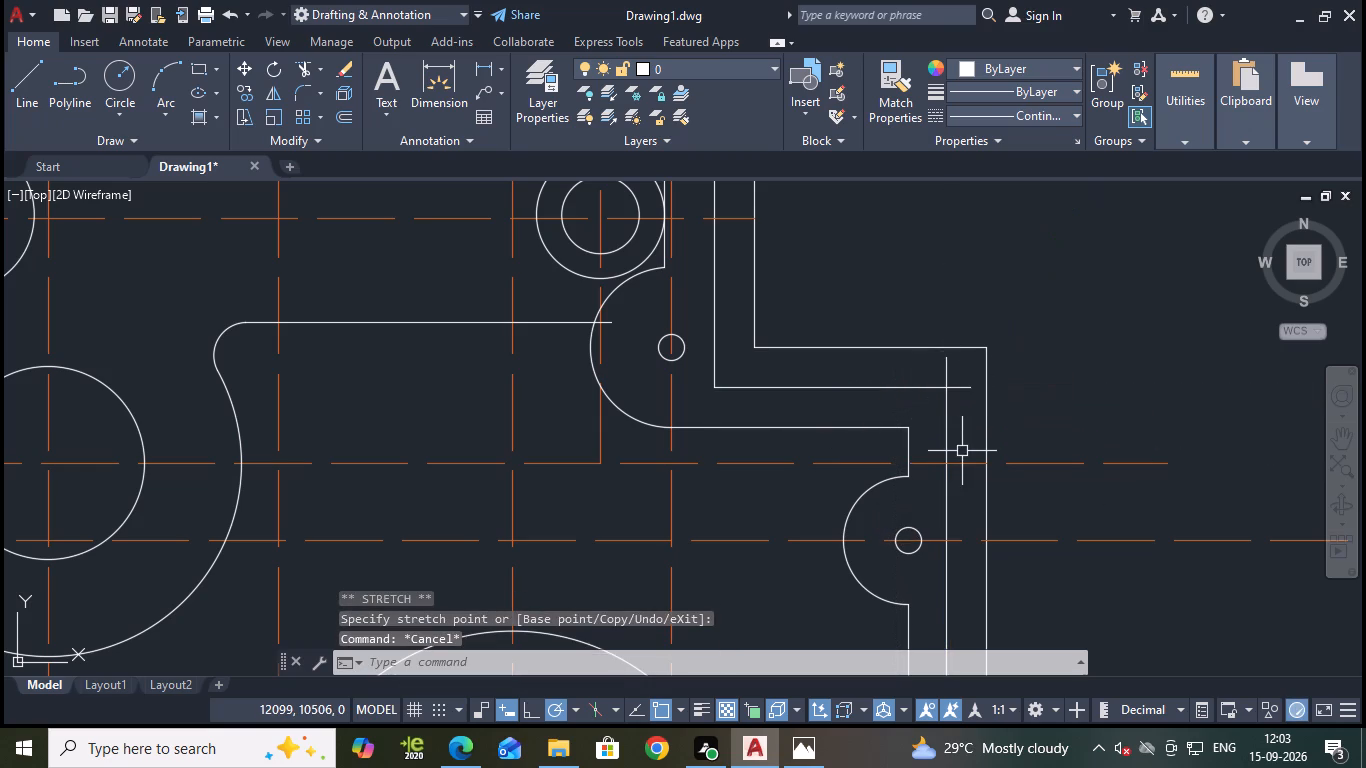
text(tr)
key(Return)
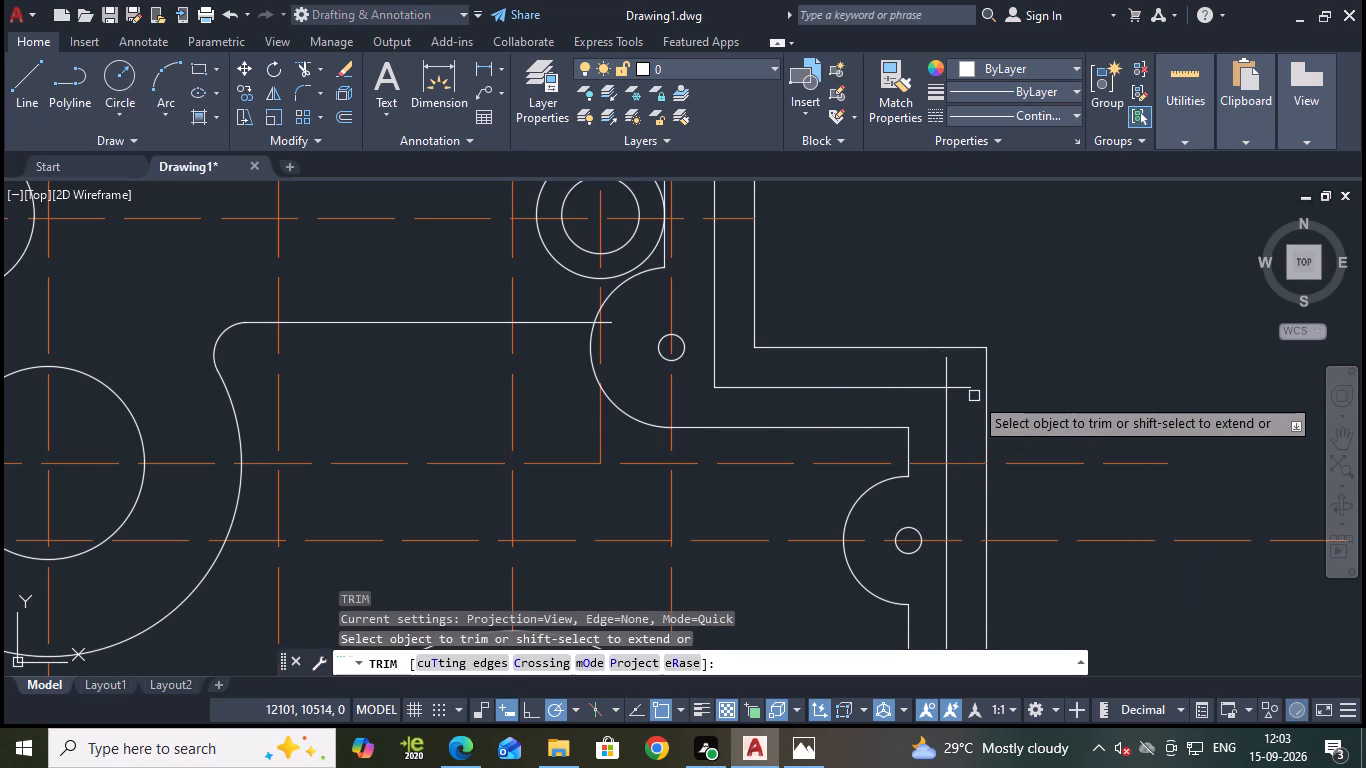
click(964, 384)
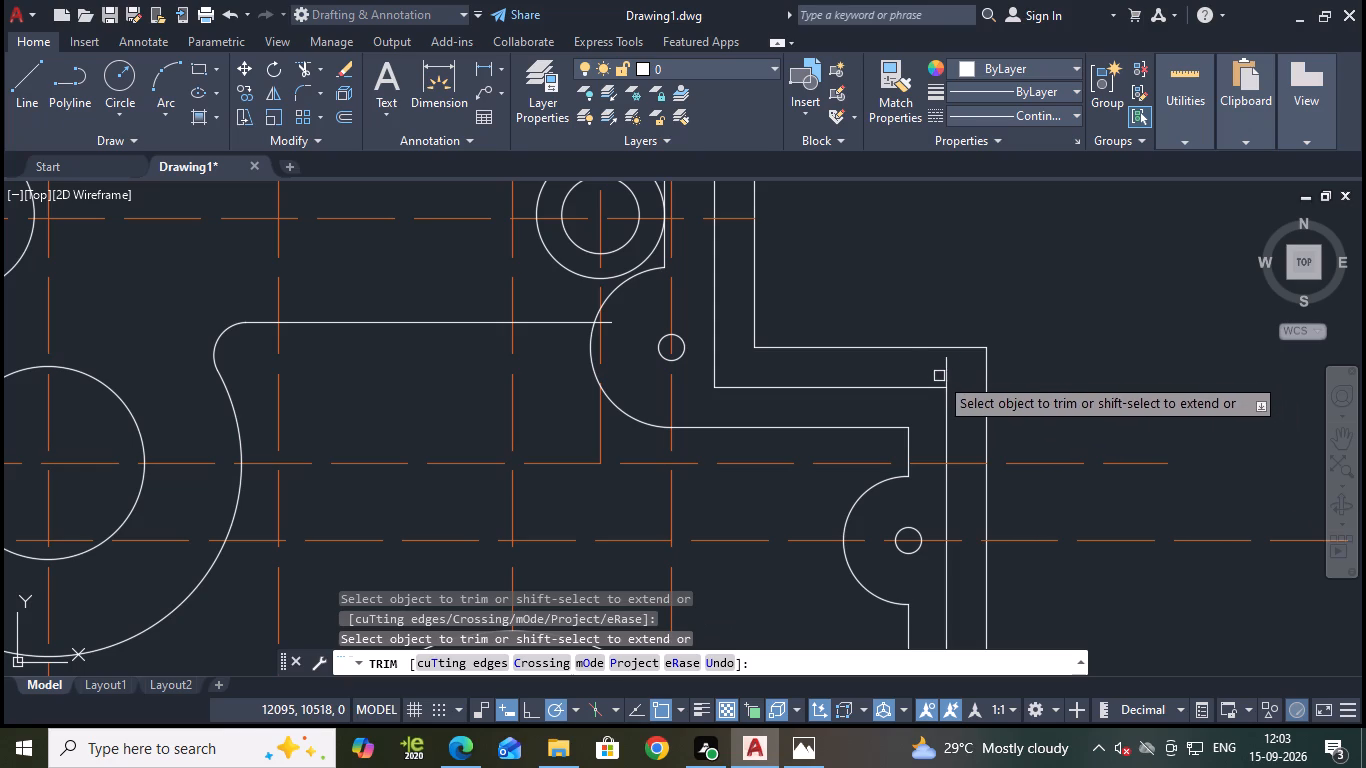
click(942, 376)
scroll(985, 370, down, 1)
scroll(1076, 435, down, 1)
middle_drag(1076, 553, 1050, 528)
key(Escape)
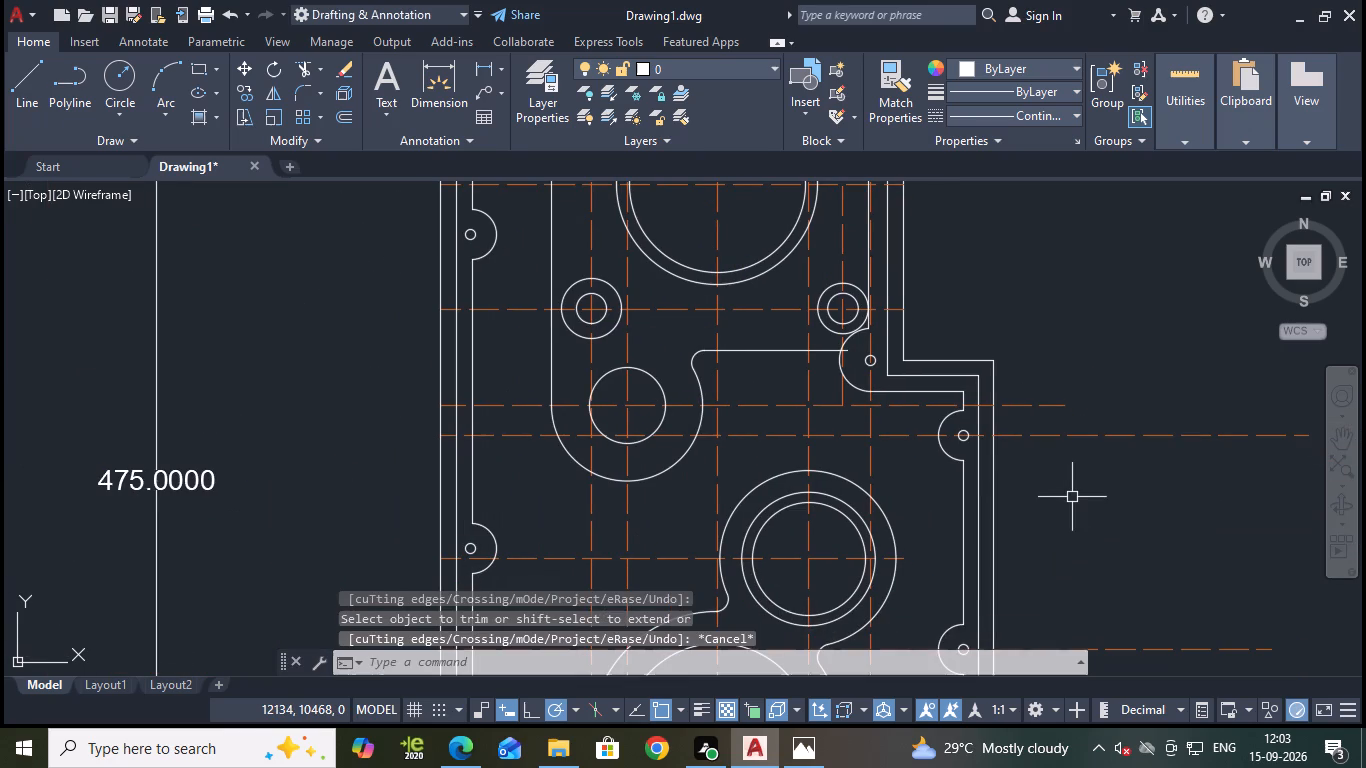
Save the drawing.
key(ctrl+s)
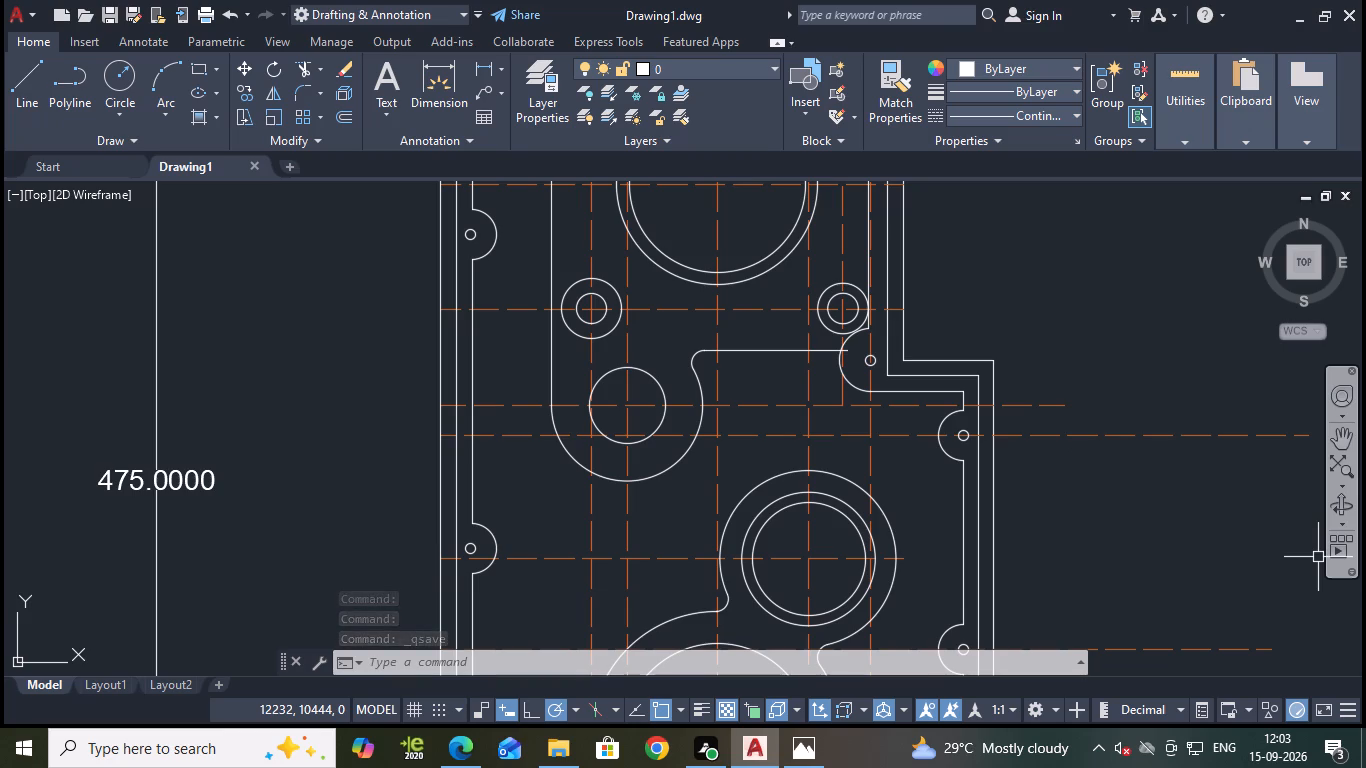
Trim the end of the inner horizontal line that projects inside the radius 12.5 arc at the step.
middle_drag(1233, 612, 1182, 498)
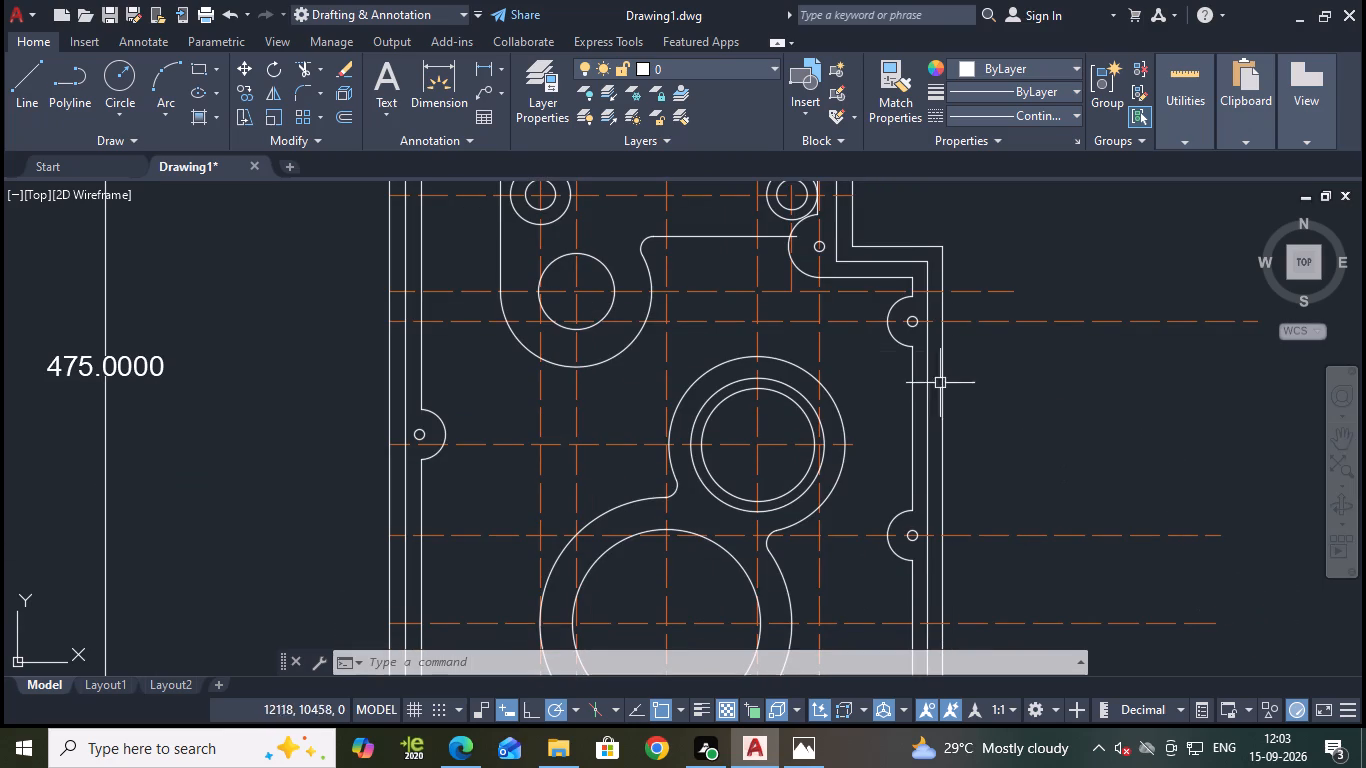
middle_drag(877, 364, 902, 475)
scroll(802, 315, up, 2)
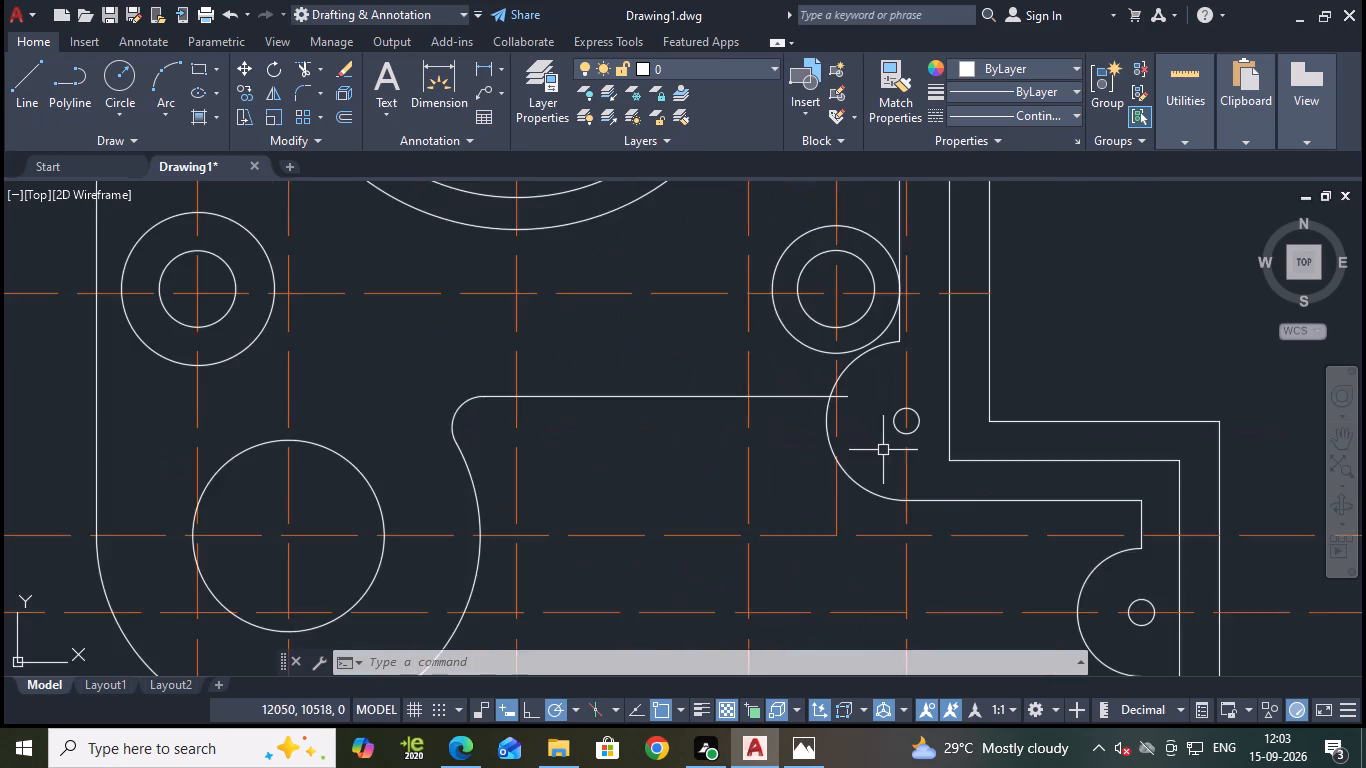
text(tr)
key(Return)
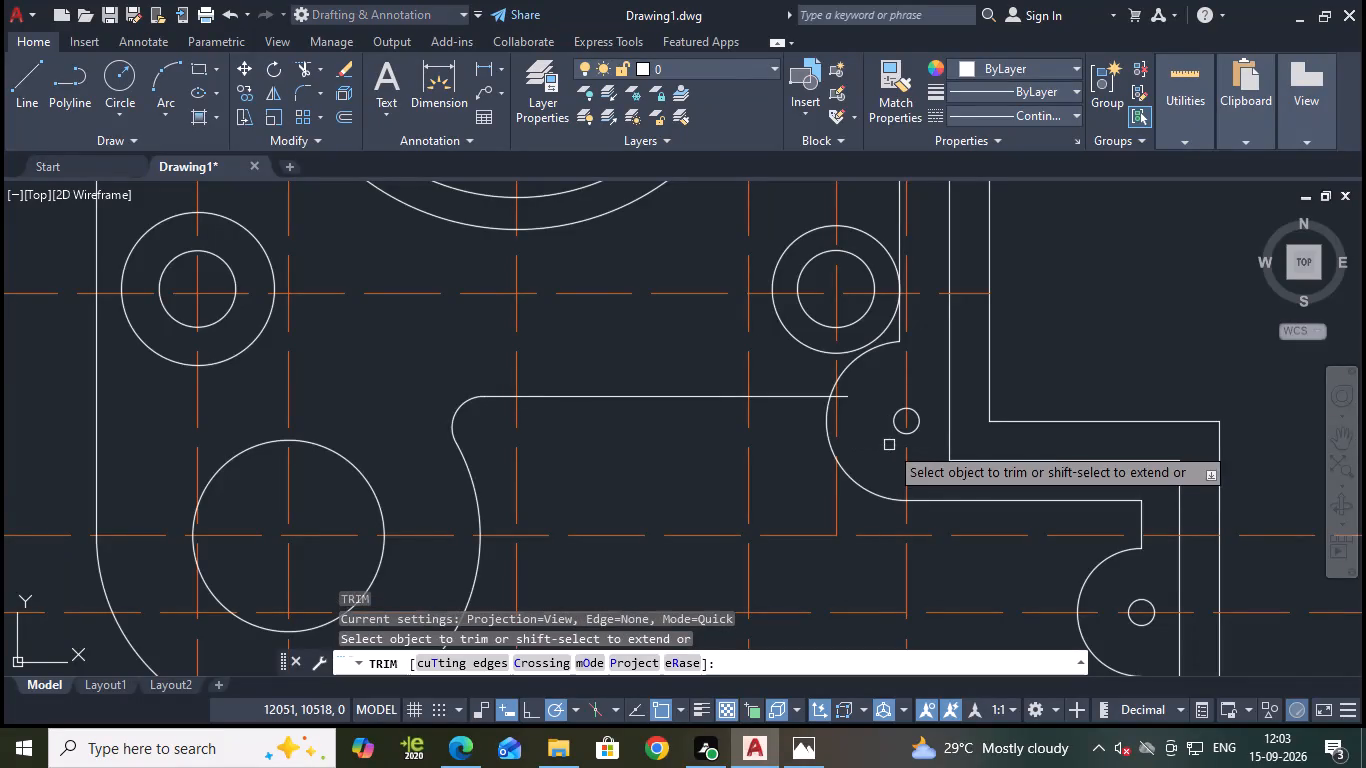
scroll(875, 416, up, 1)
click(823, 384)
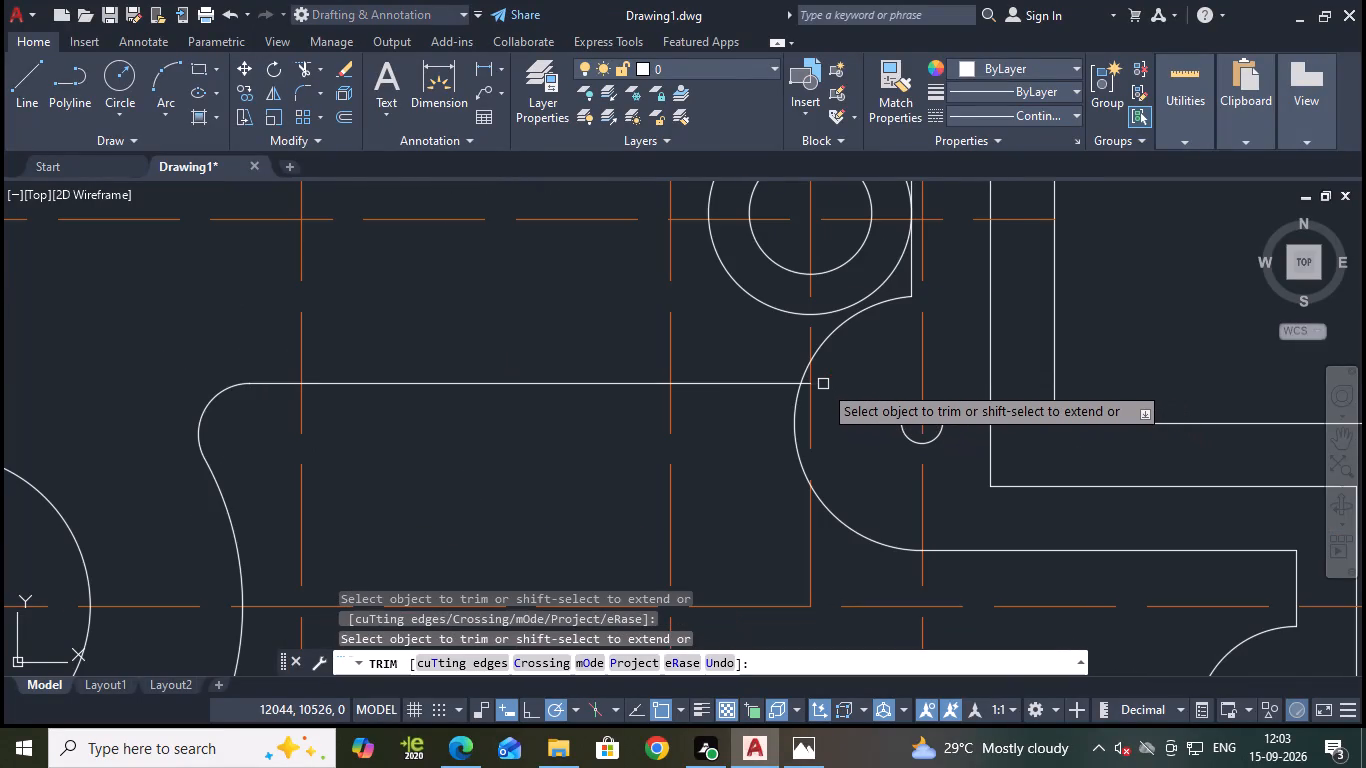
scroll(823, 387, up, 3)
click(744, 367)
scroll(786, 421, down, 2)
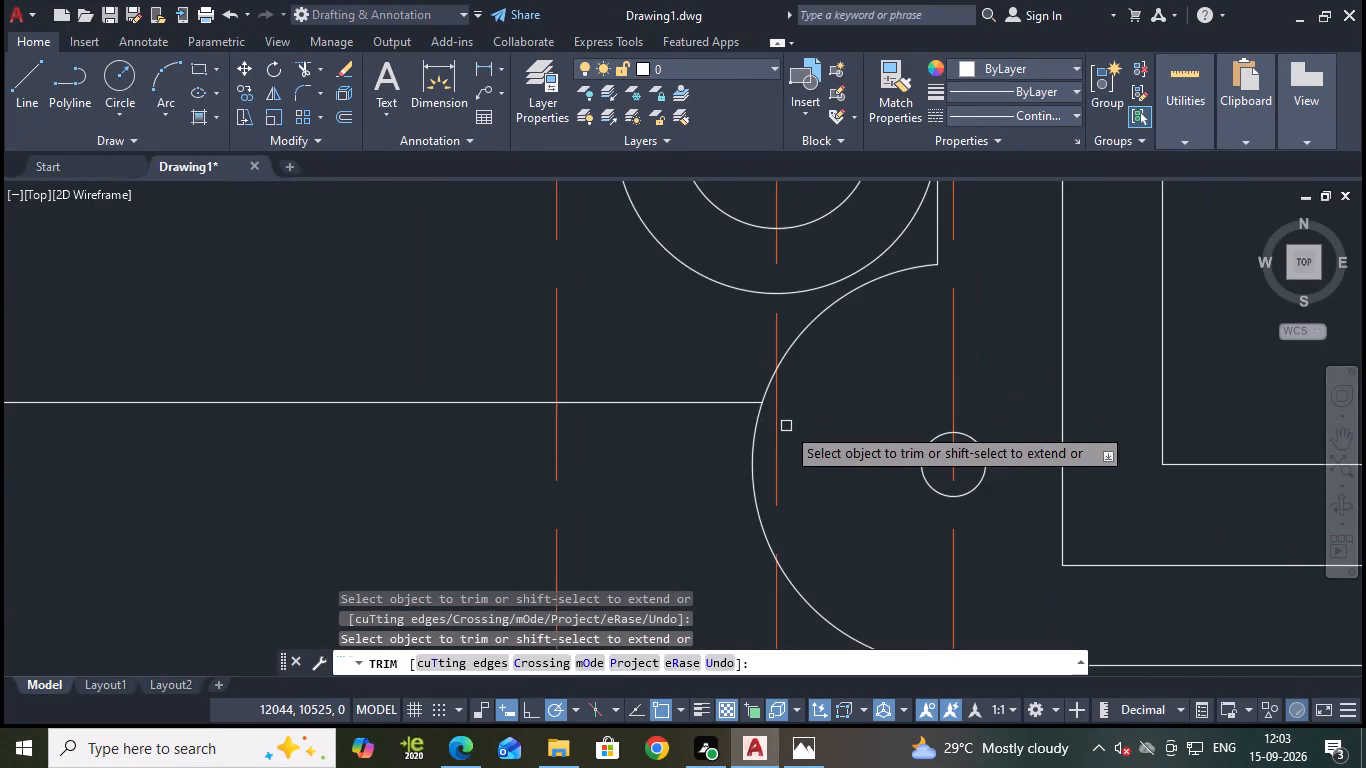
scroll(799, 450, down, 5)
middle_drag(1078, 584, 1081, 494)
middle_drag(1126, 607, 1165, 405)
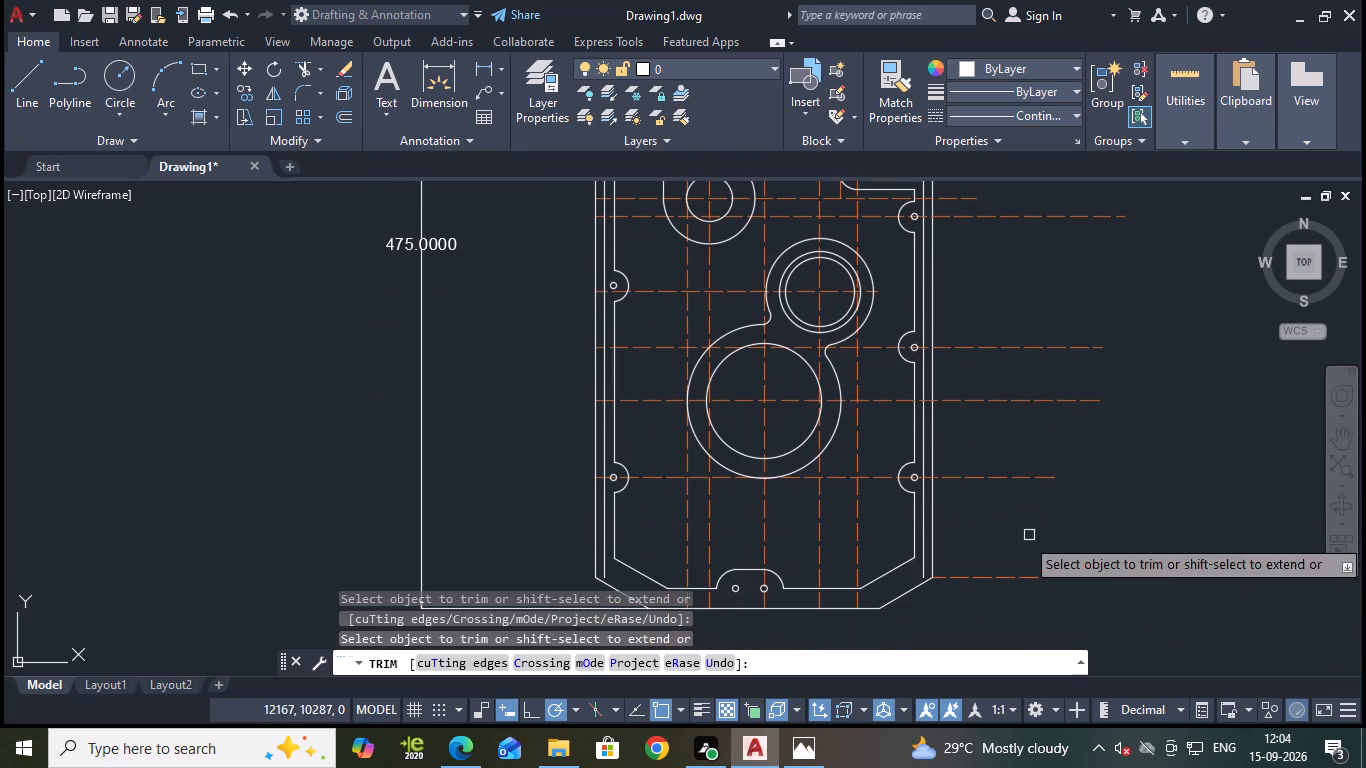
middle_drag(1009, 607, 1062, 564)
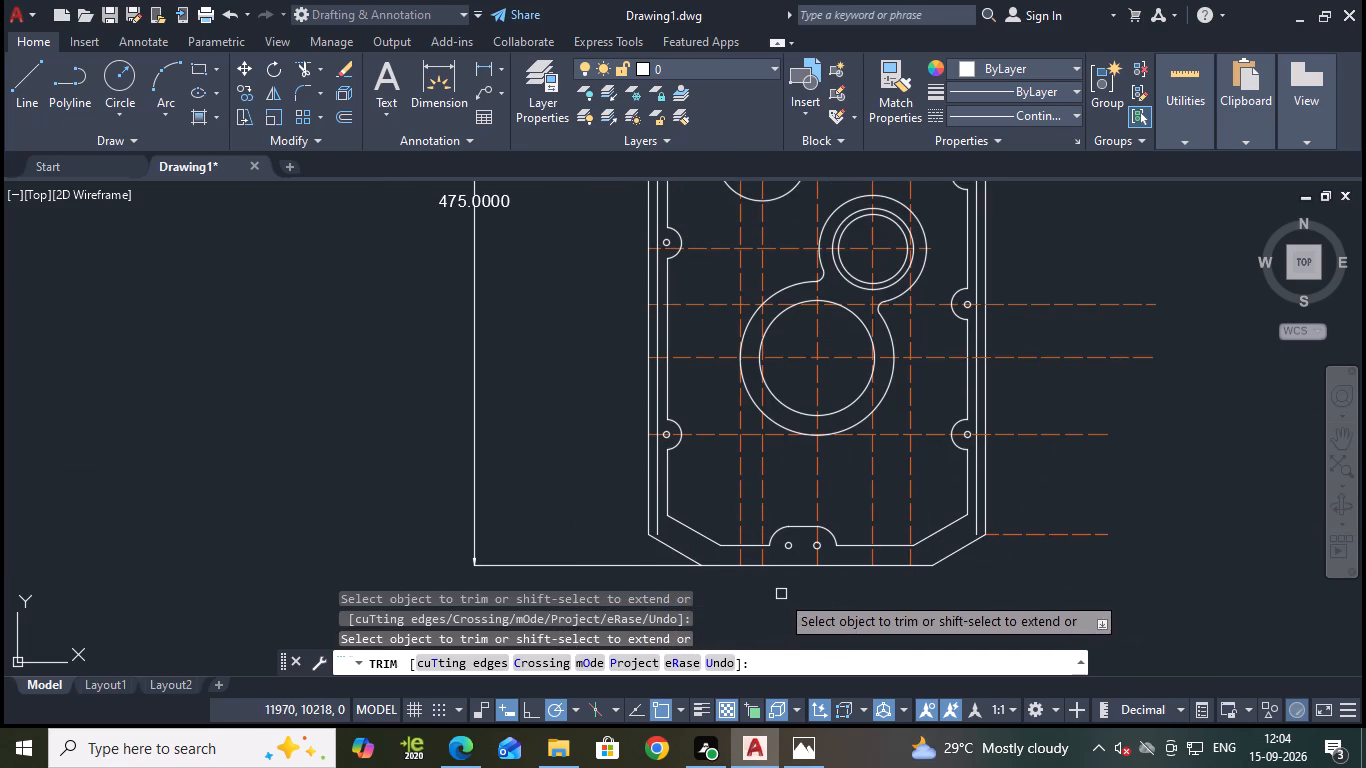
key(Escape)
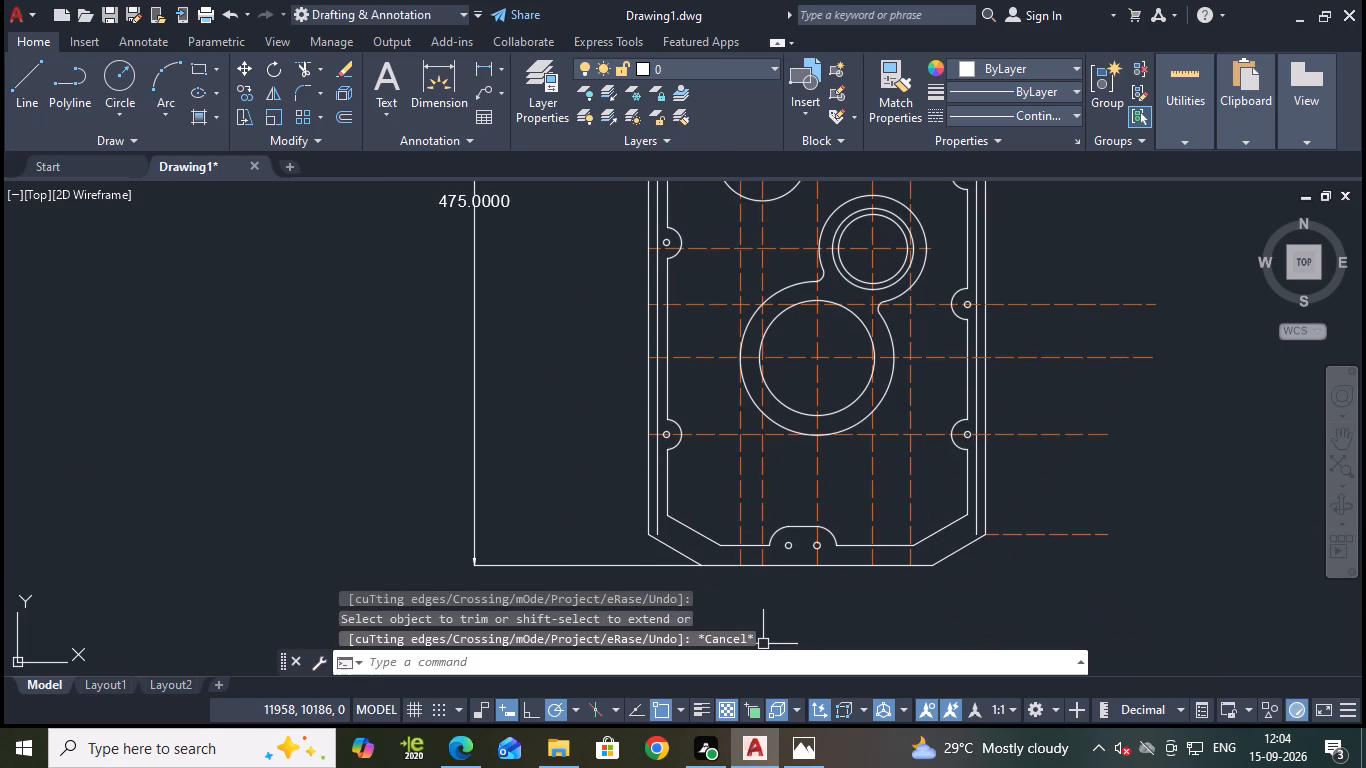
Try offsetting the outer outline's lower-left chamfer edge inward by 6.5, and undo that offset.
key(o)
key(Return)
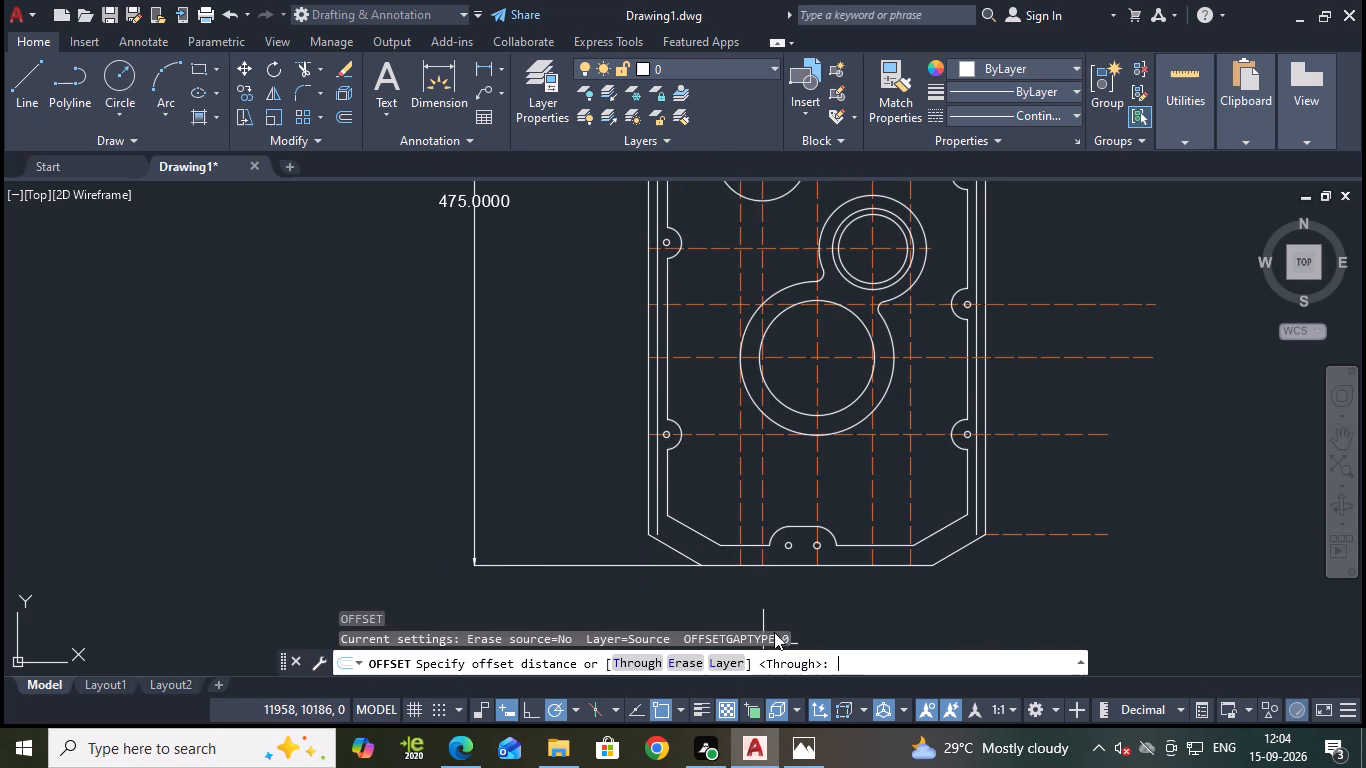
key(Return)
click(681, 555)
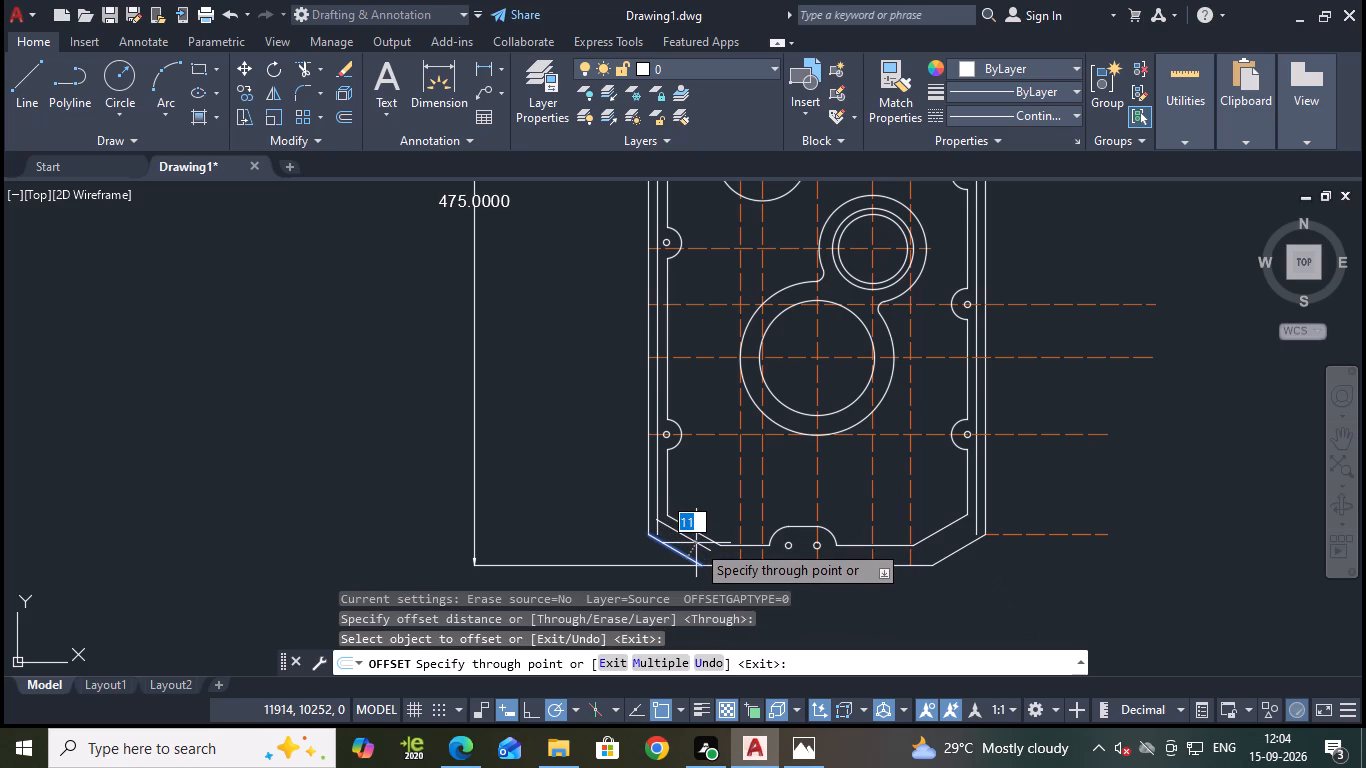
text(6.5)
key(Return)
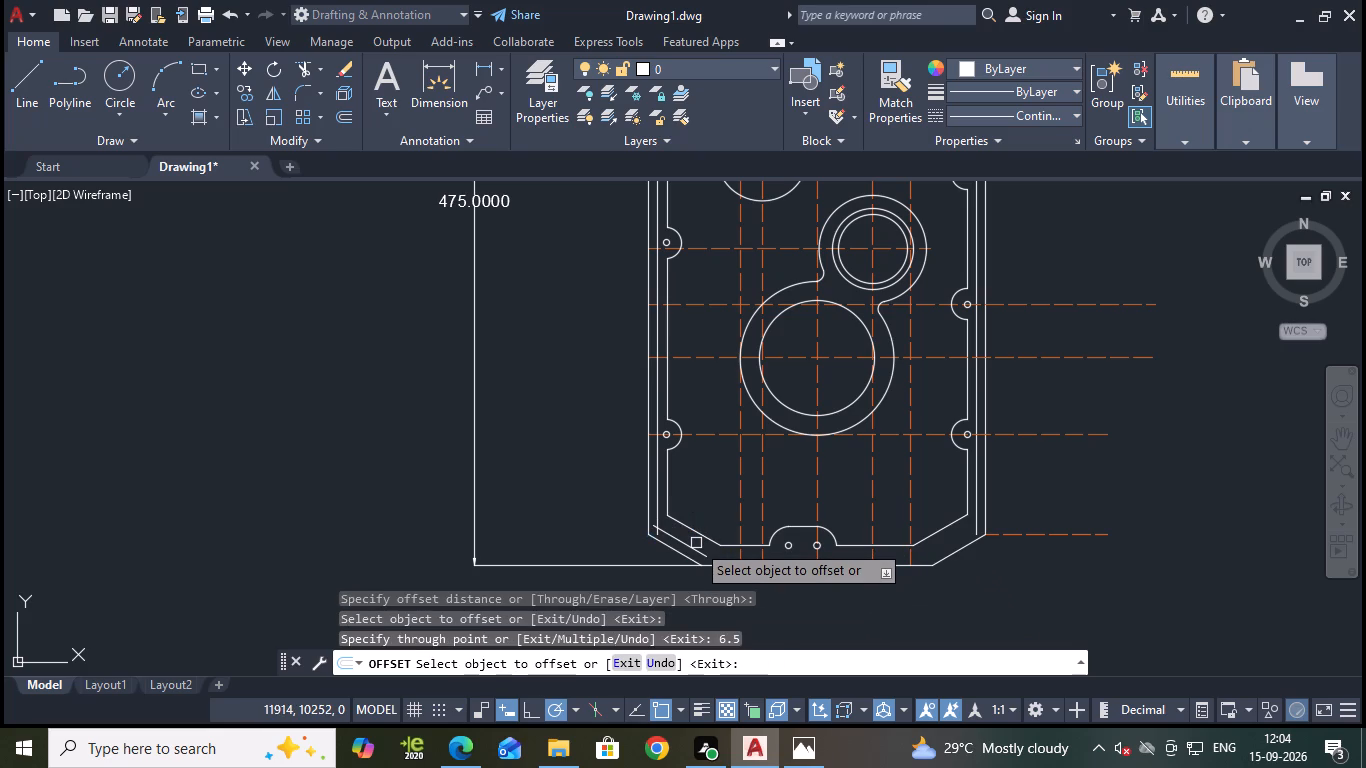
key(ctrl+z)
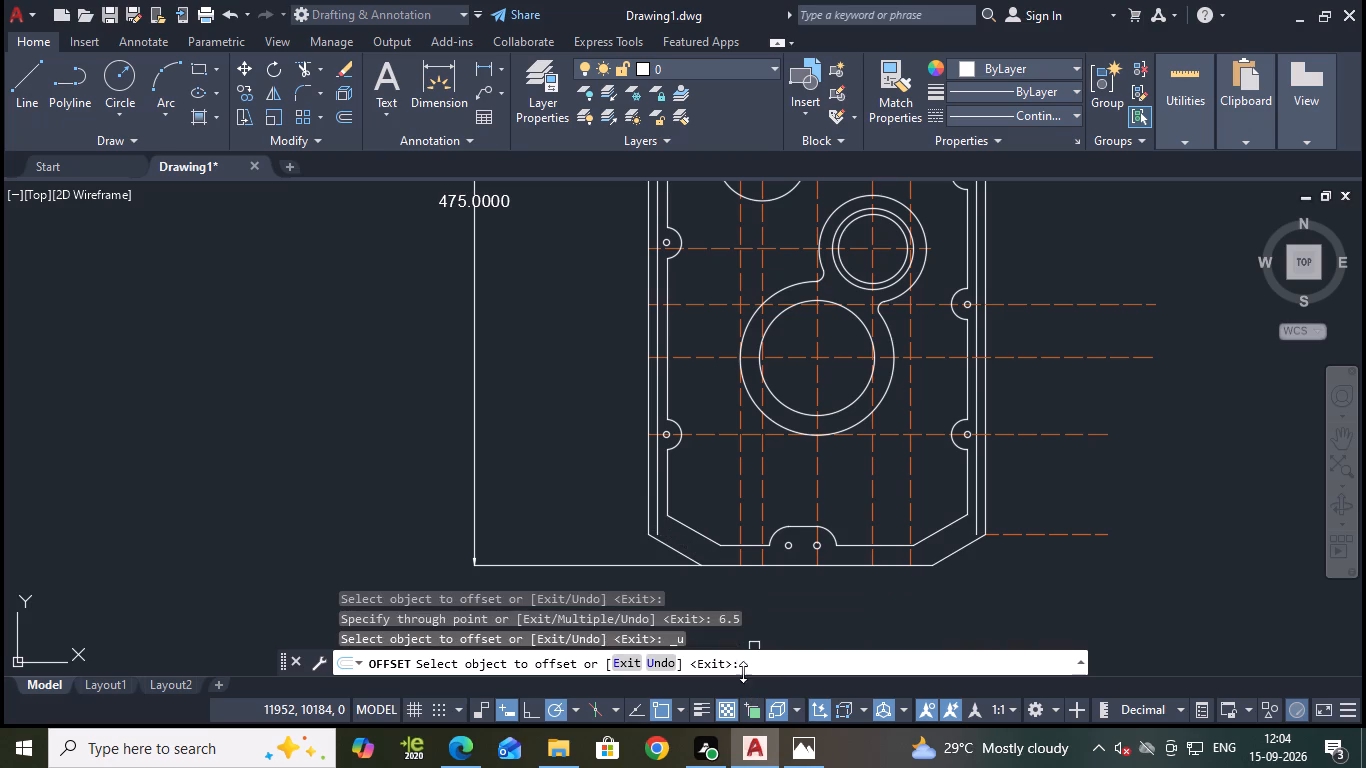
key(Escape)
Offset the outer outline's bottom edge inward by 6.25 to create the intermediate bottom line.
scroll(738, 559, up, 1)
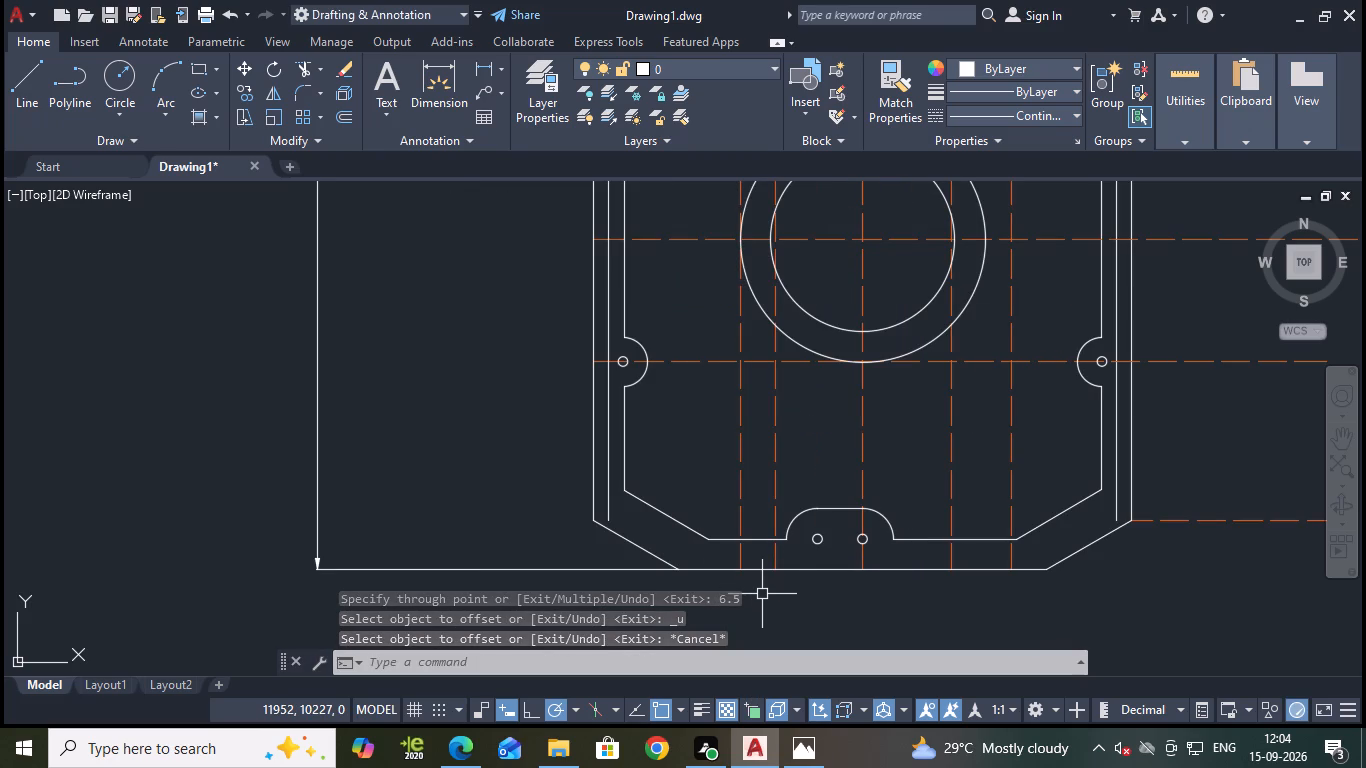
click(795, 573)
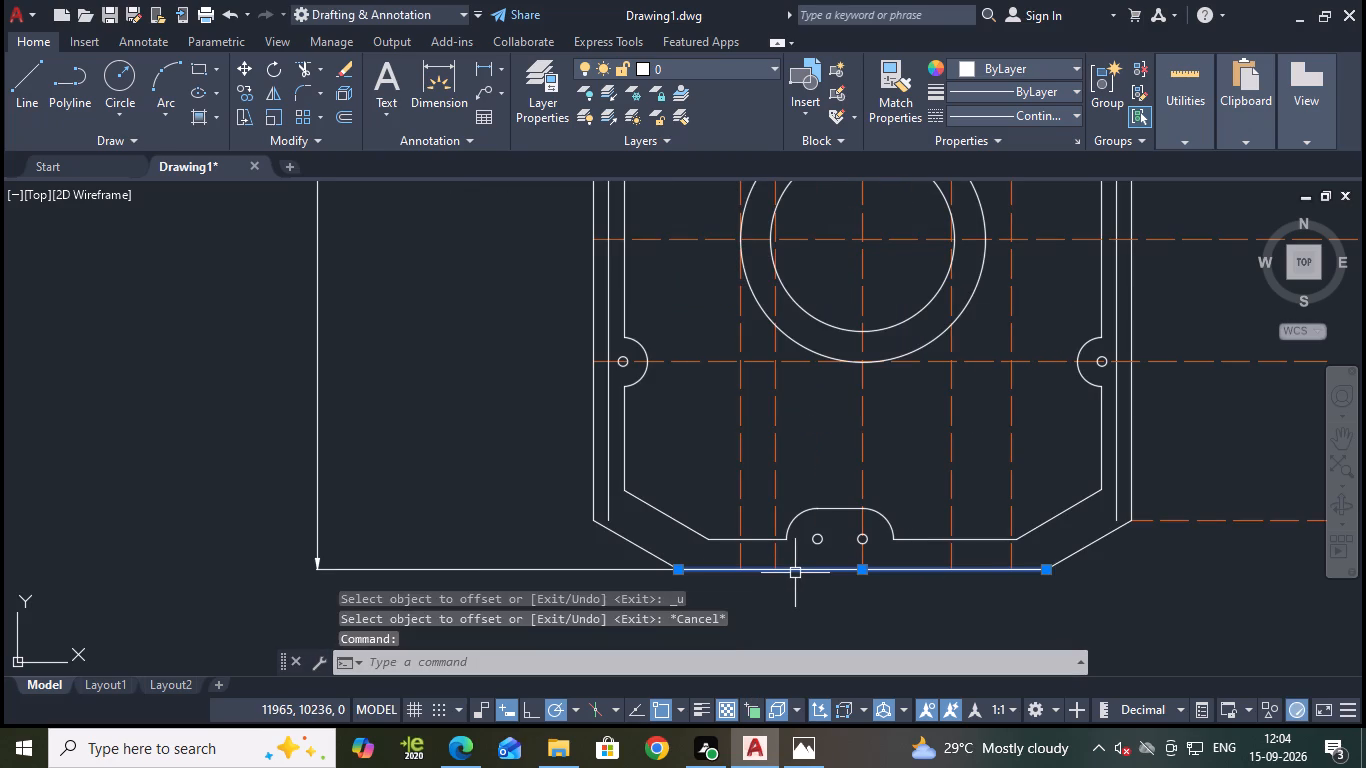
key(o)
key(Return)
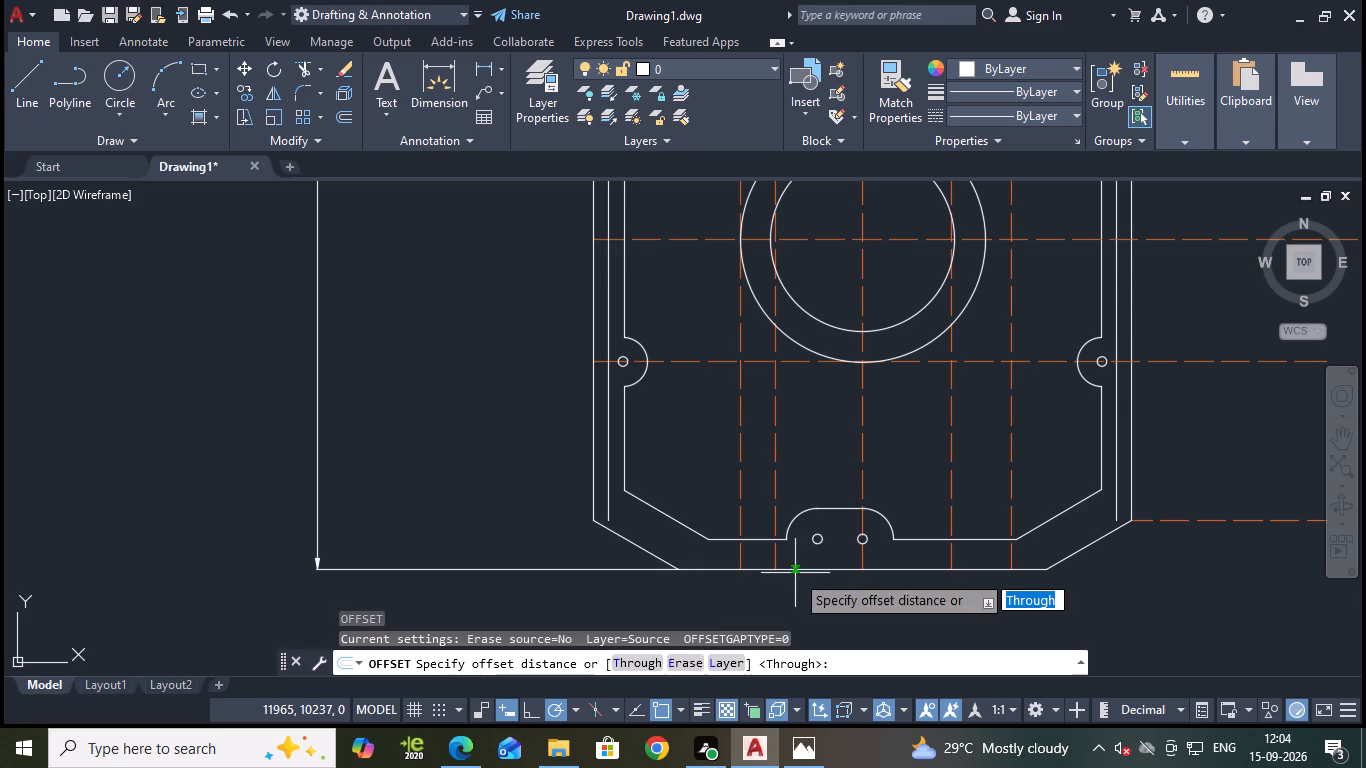
key(Return)
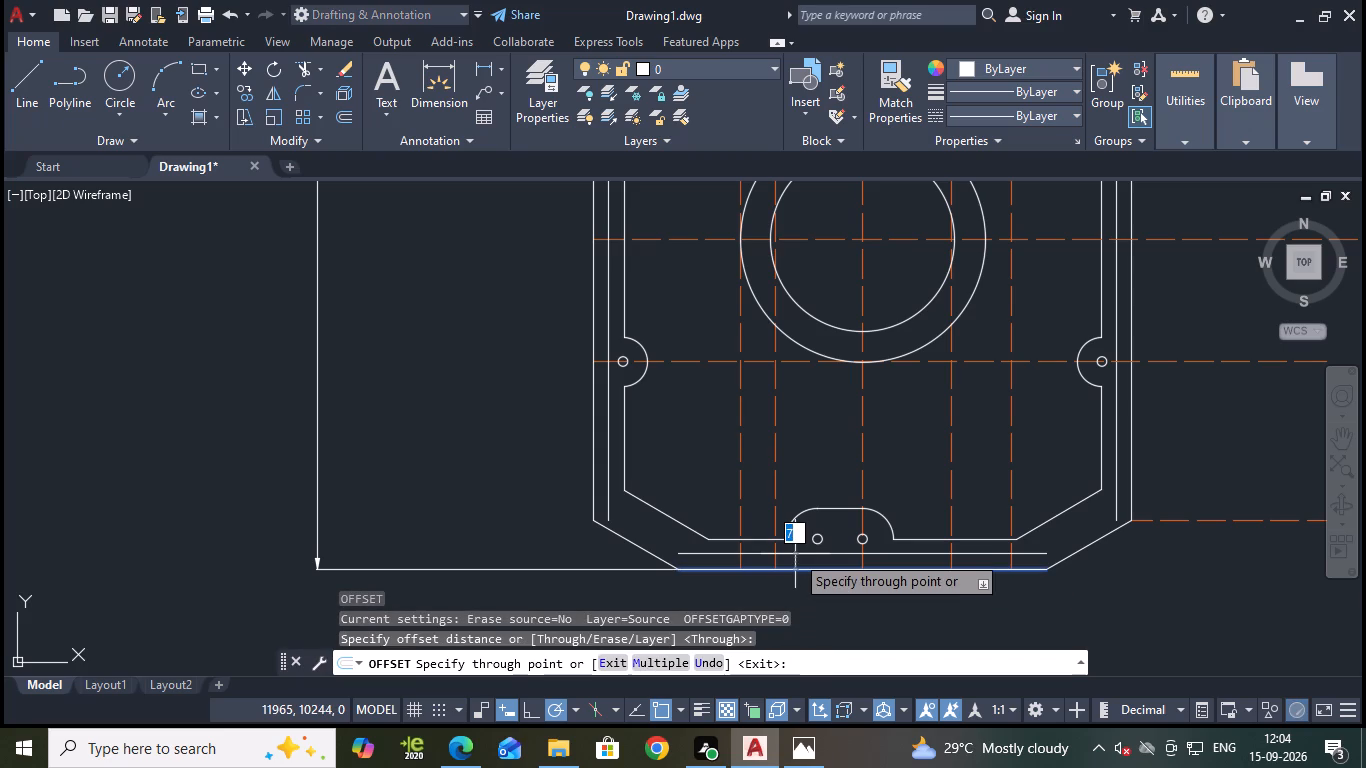
text(6.25)
key(Return)
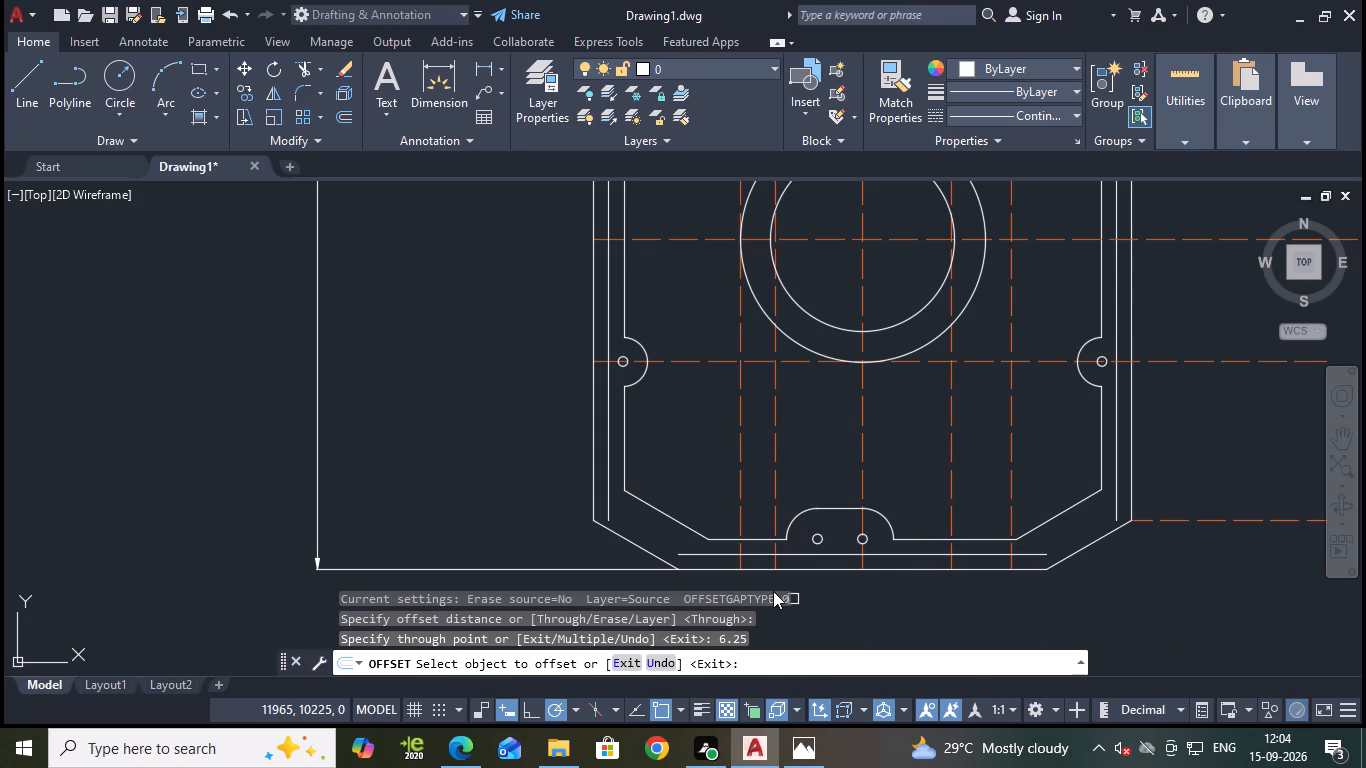
key(Escape)
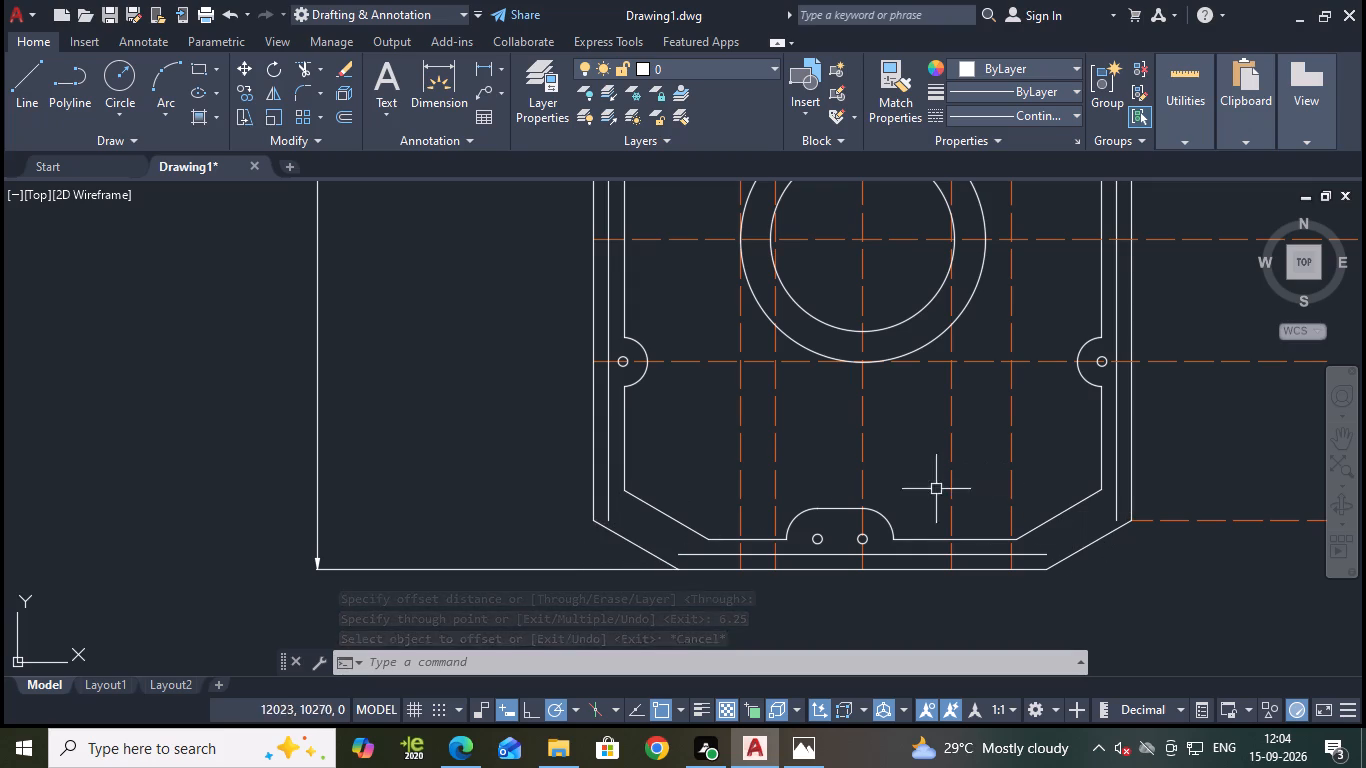
Offset the outer outline's lower-left and lower-right chamfer edges inward by 8.5 each.
click(23, 81)
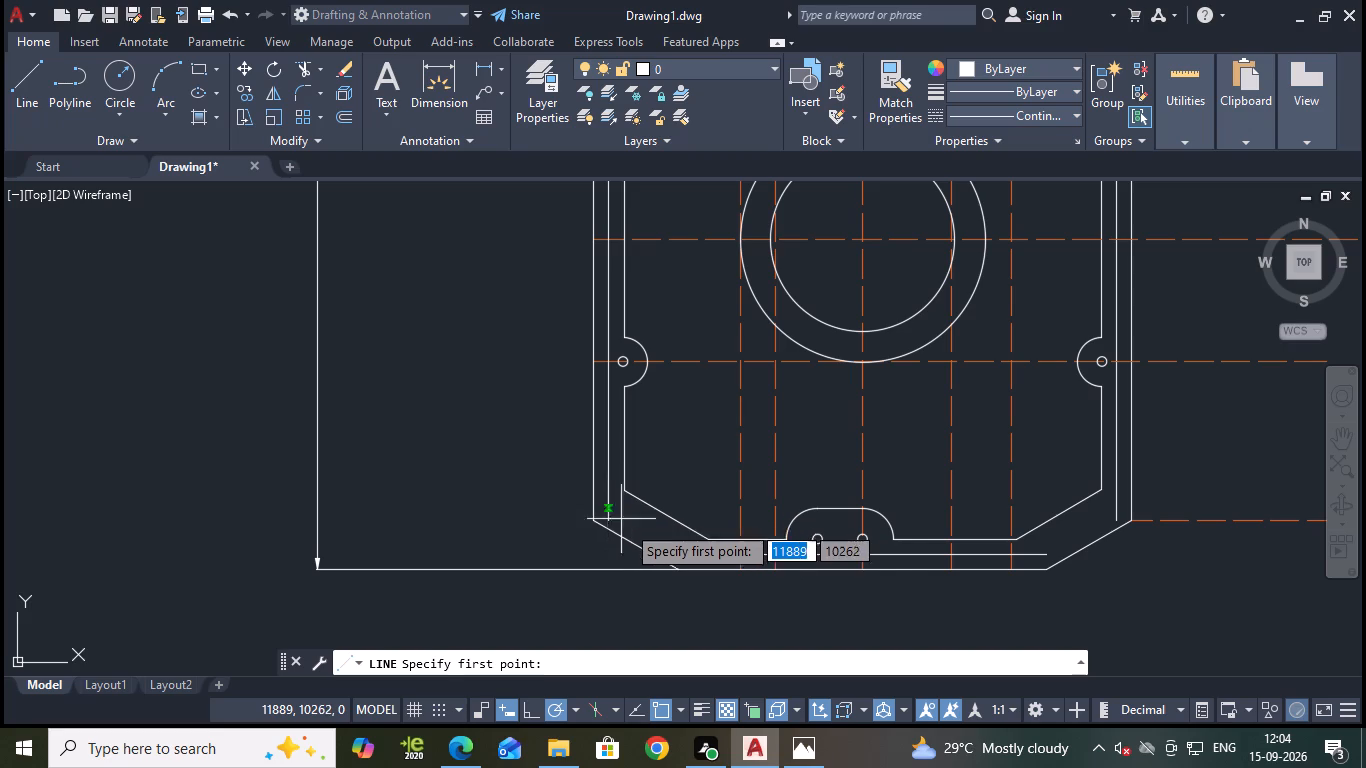
key(Escape)
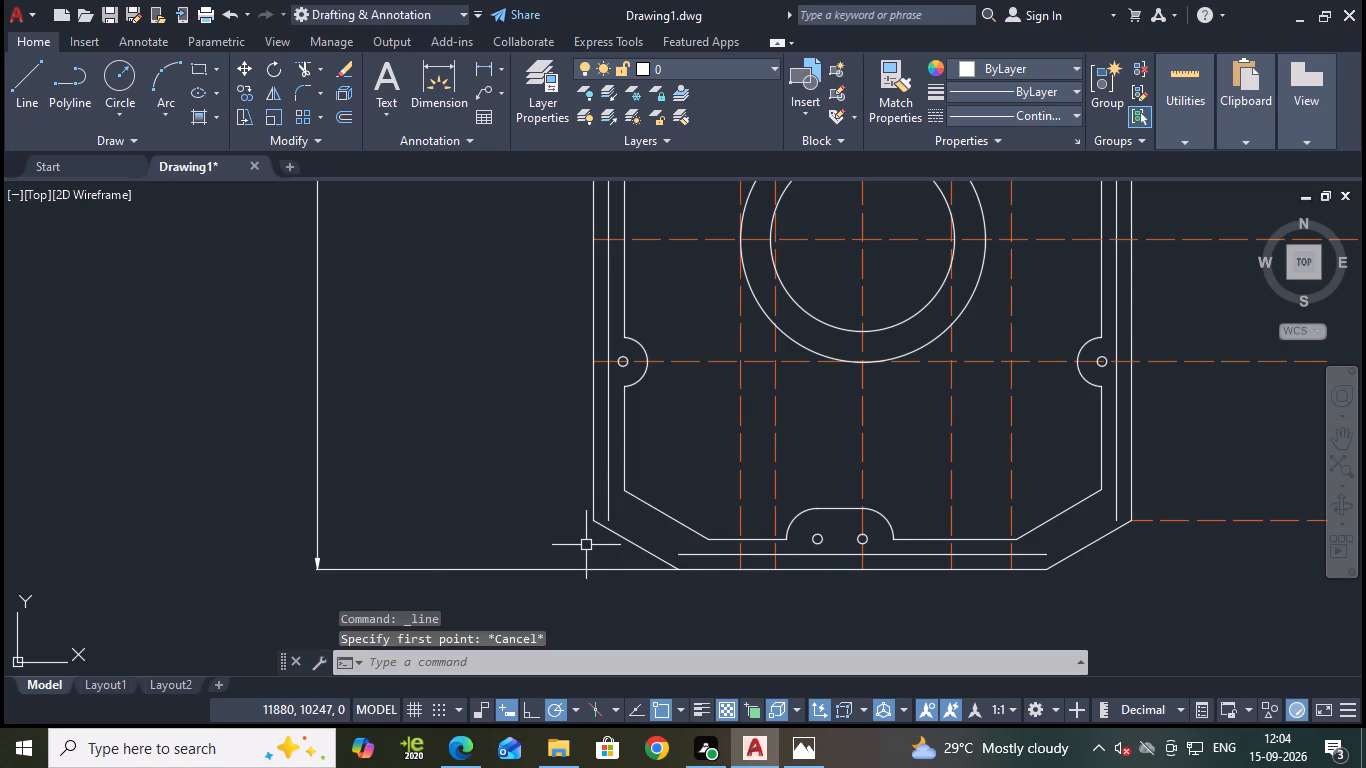
key(o)
key(Return)
key(Return)
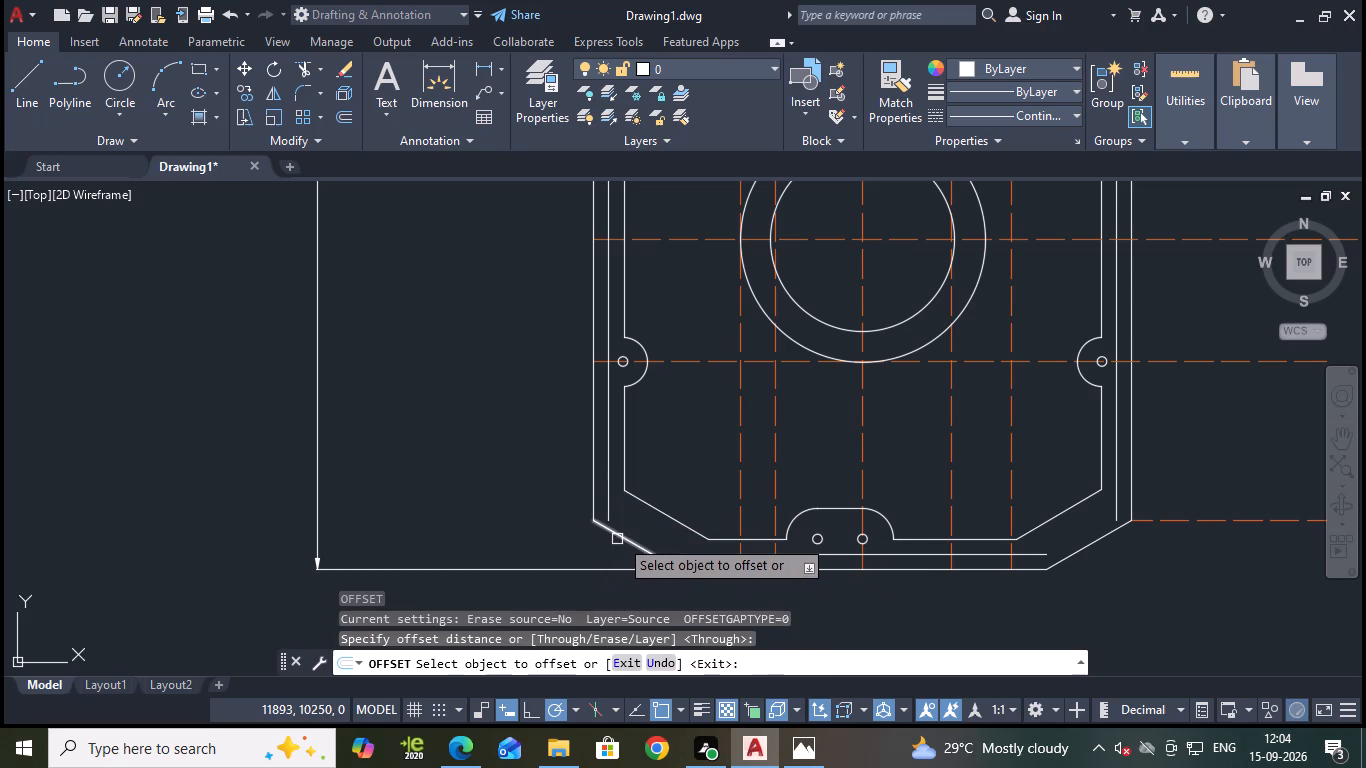
click(619, 538)
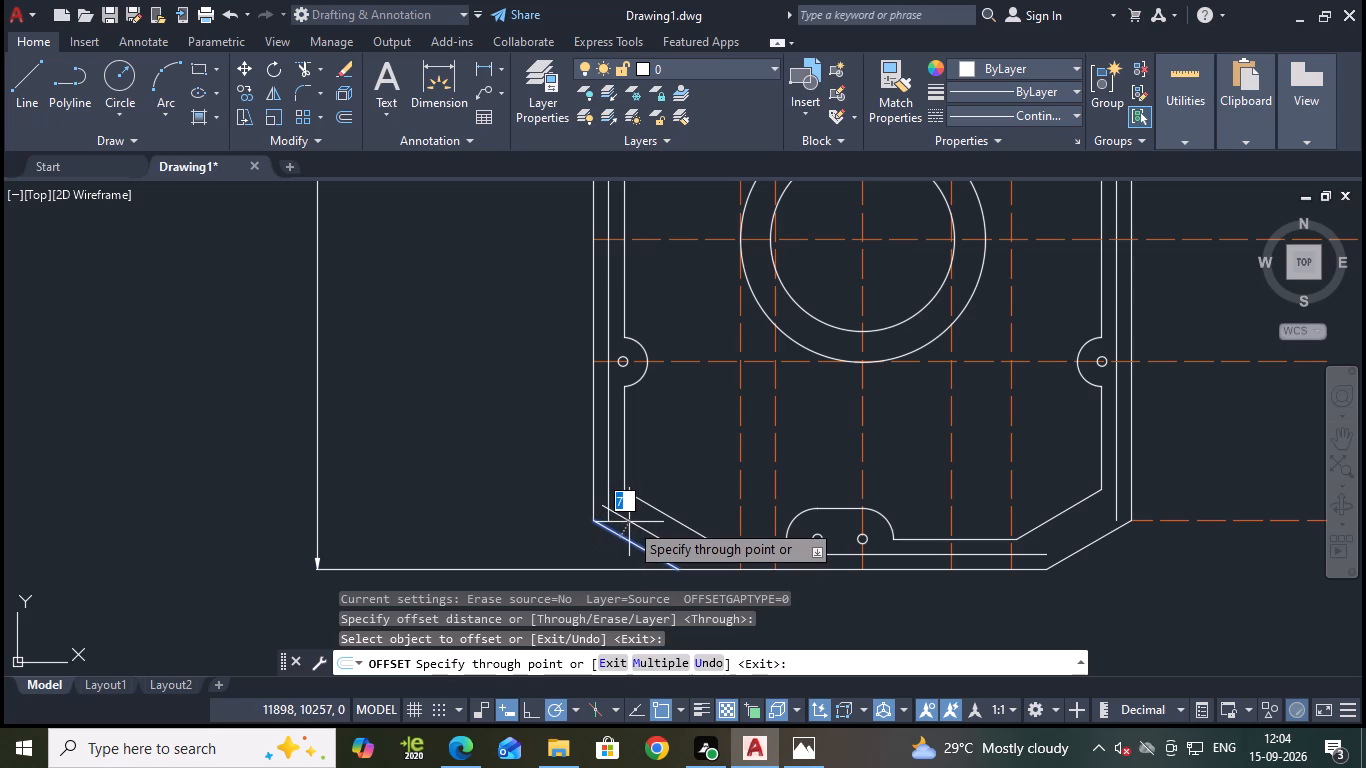
text(8.5)
key(Return)
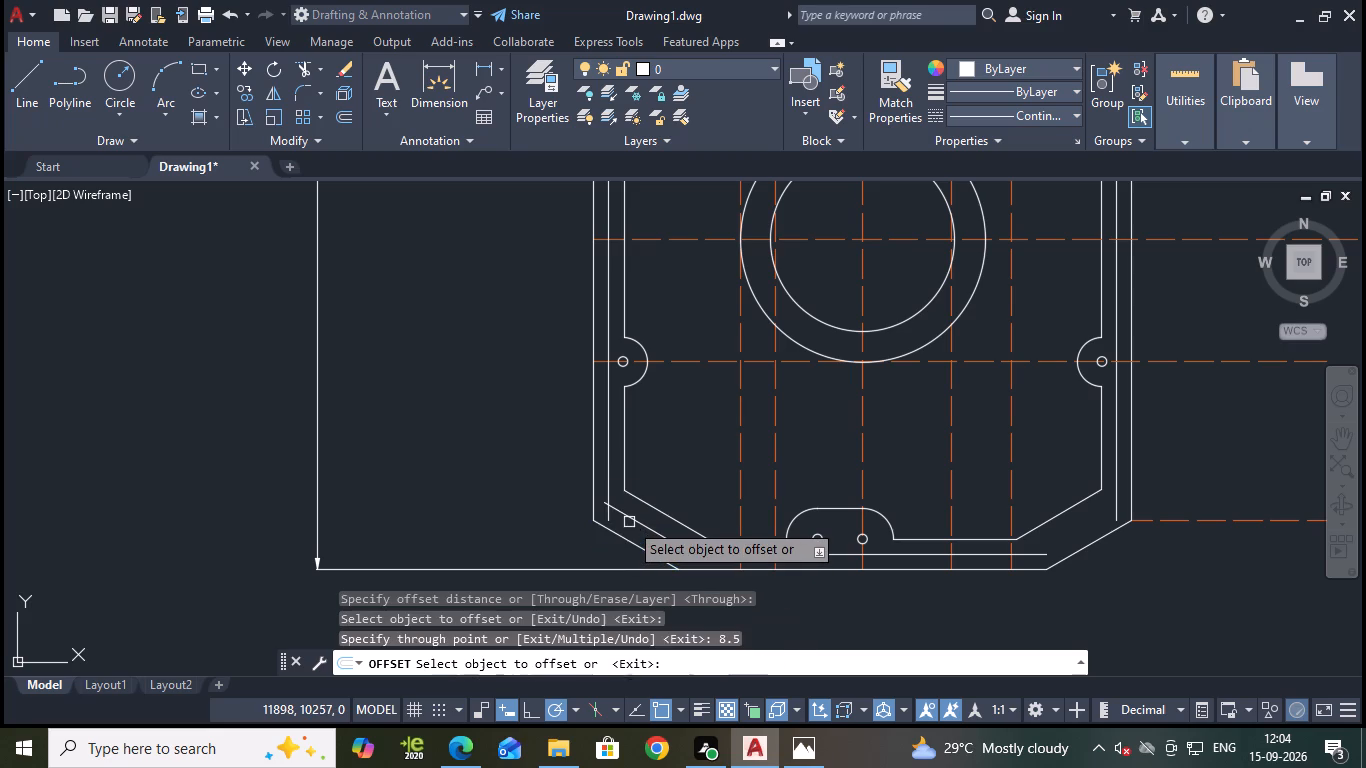
click(1079, 551)
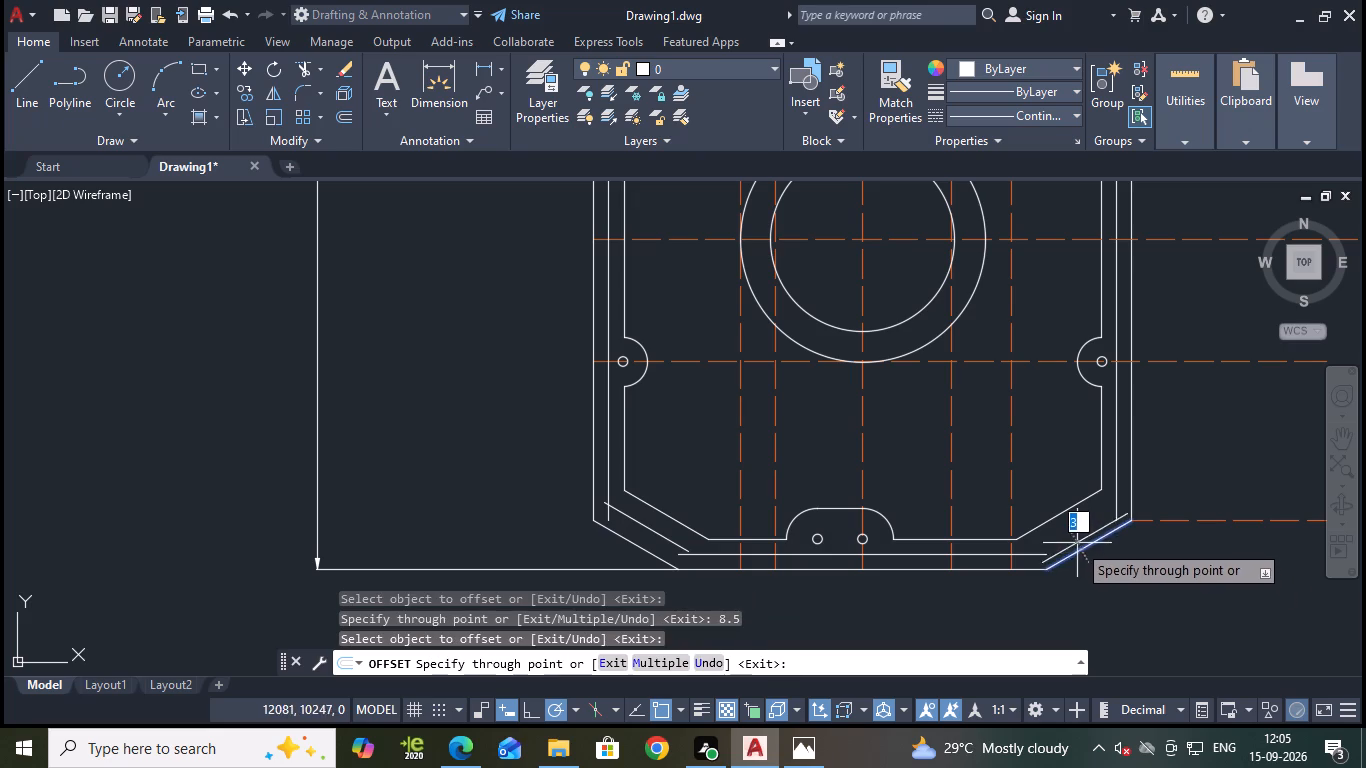
text(8.5)
key(Return)
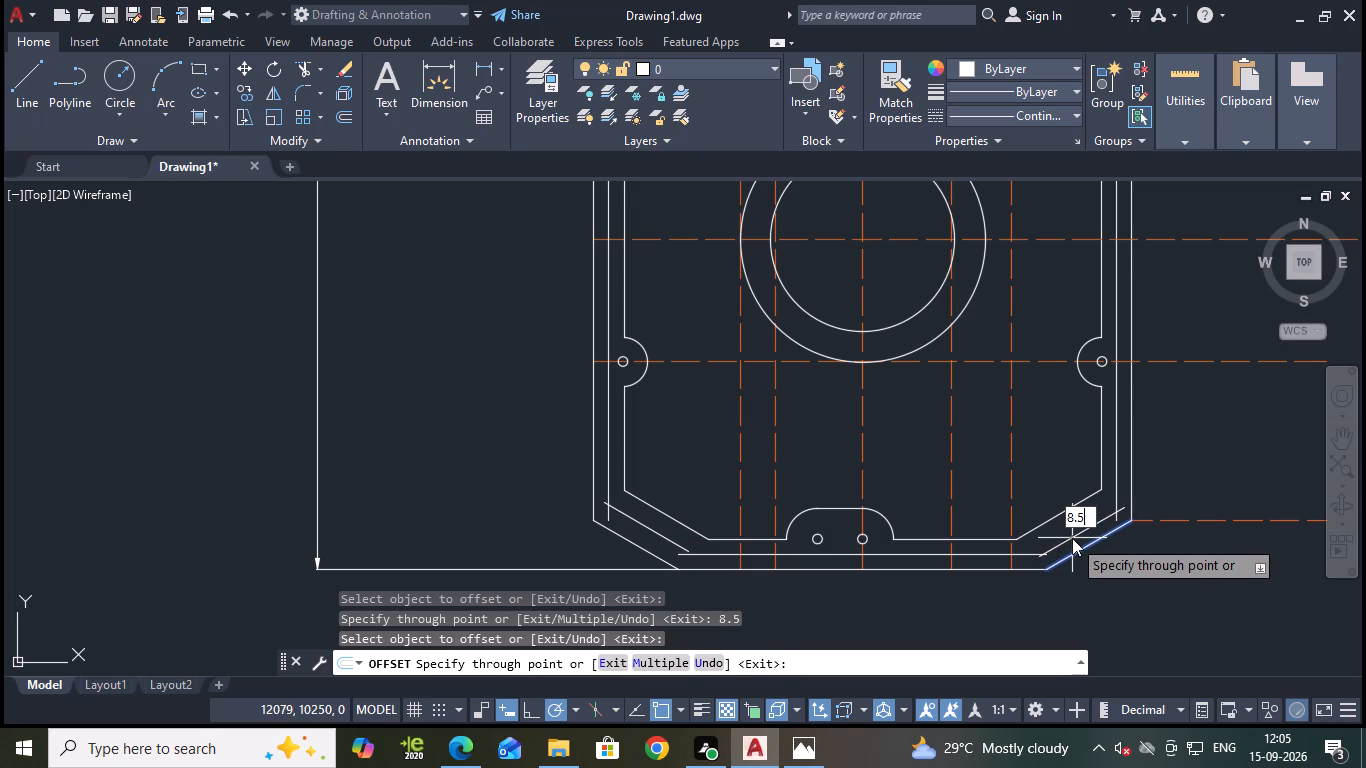
key(Escape)
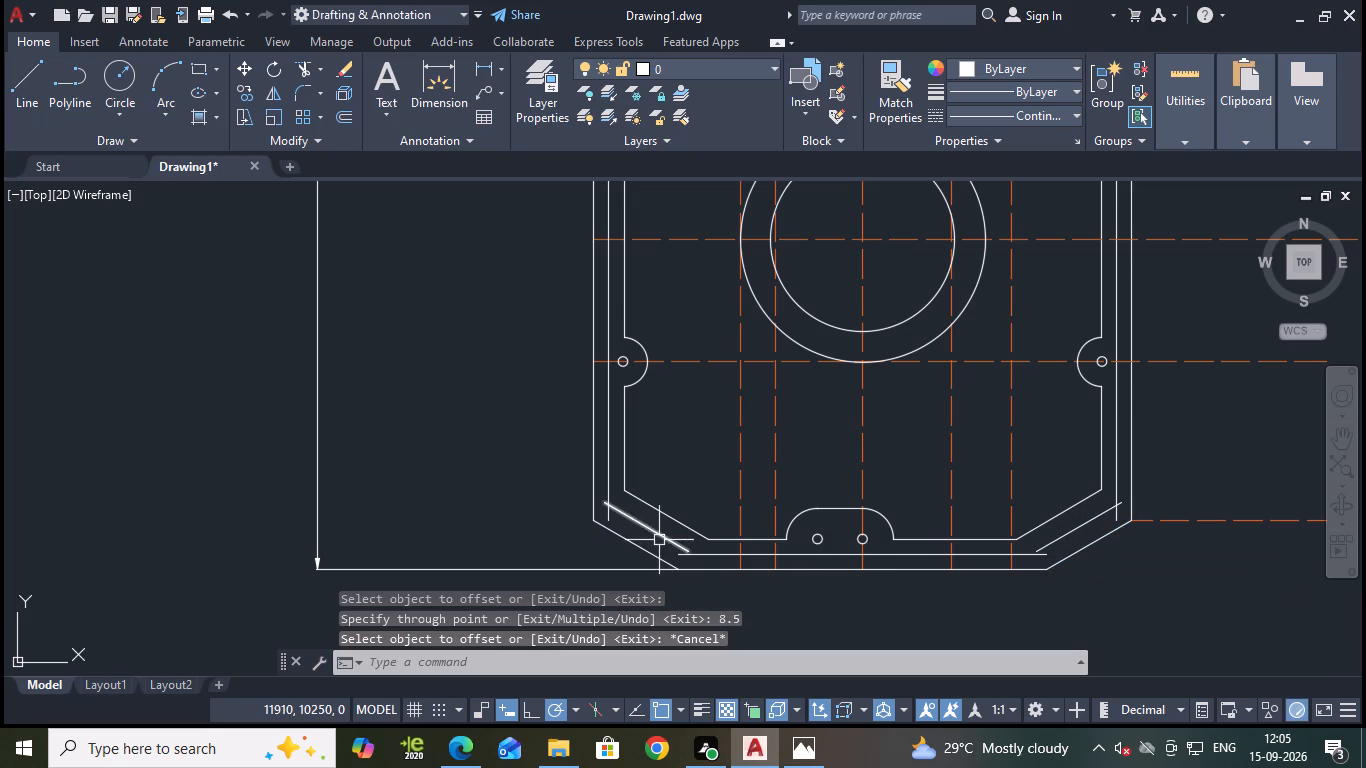
Stretch the lower ends of both offset chamfer lines past the intermediate bottom line, the left one by about 9.
click(659, 540)
click(692, 553)
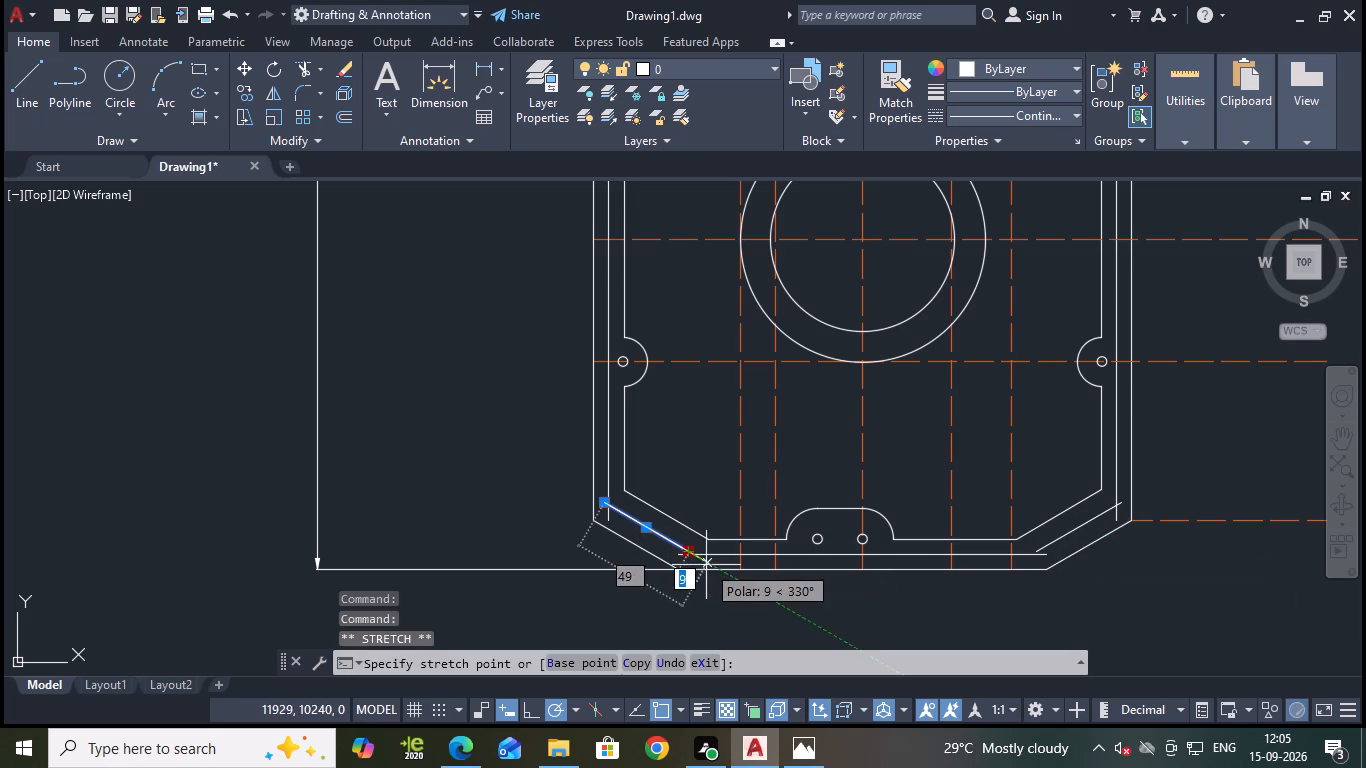
click(707, 565)
key(Escape)
click(1063, 536)
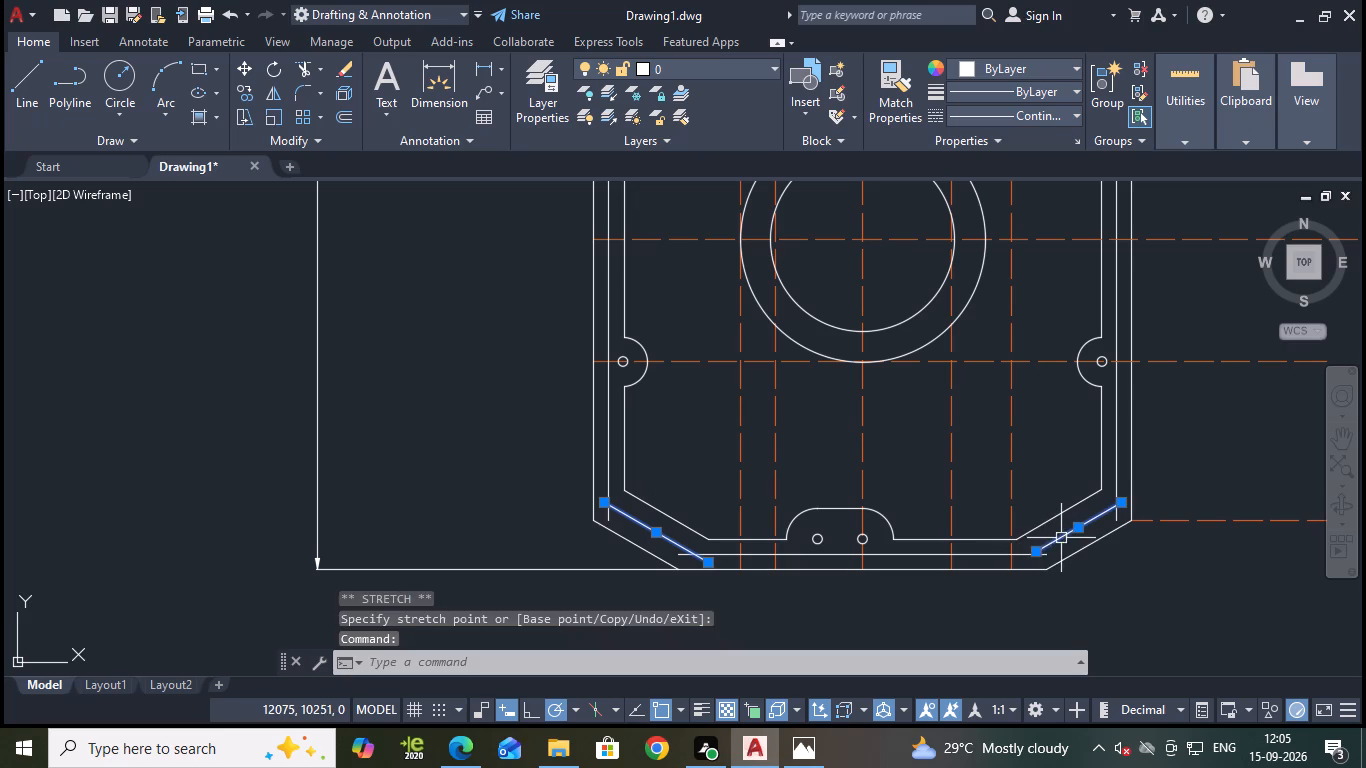
click(1039, 553)
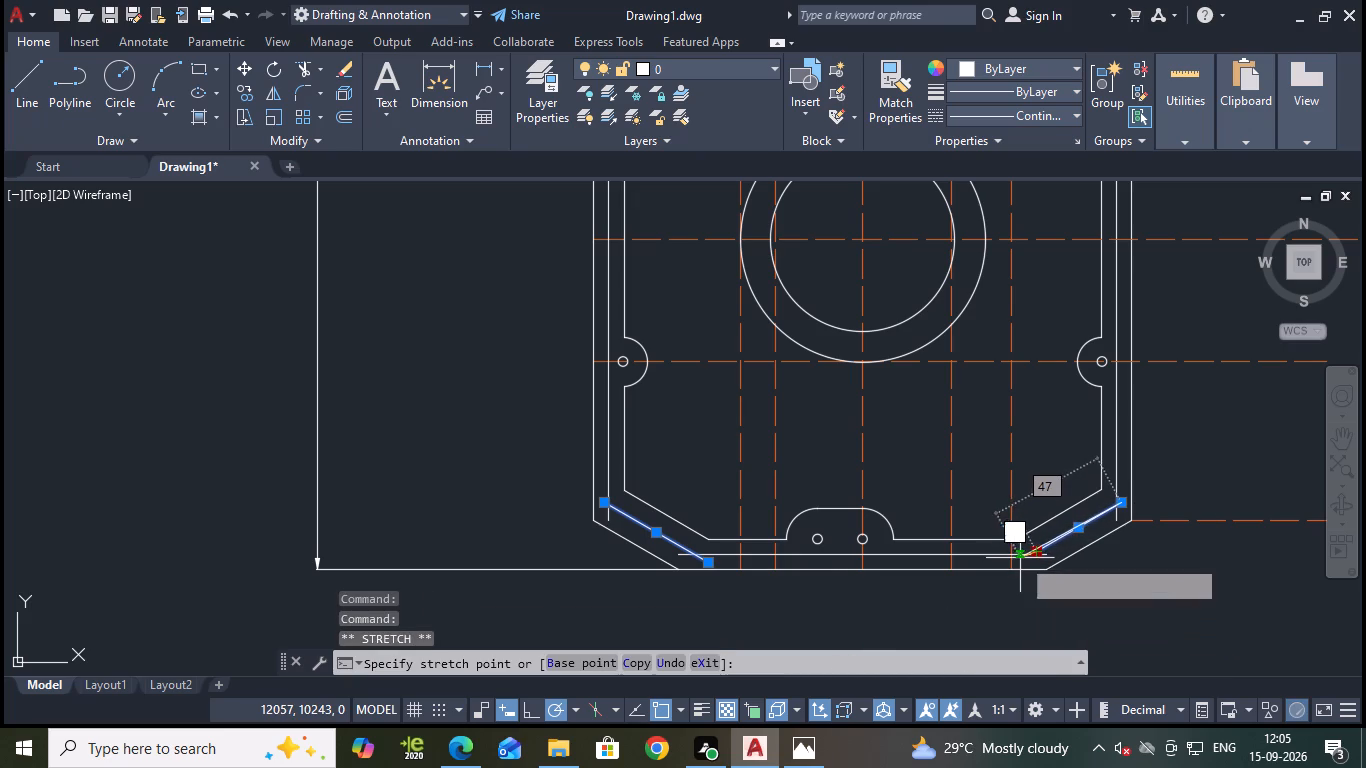
scroll(1022, 551, up, 2)
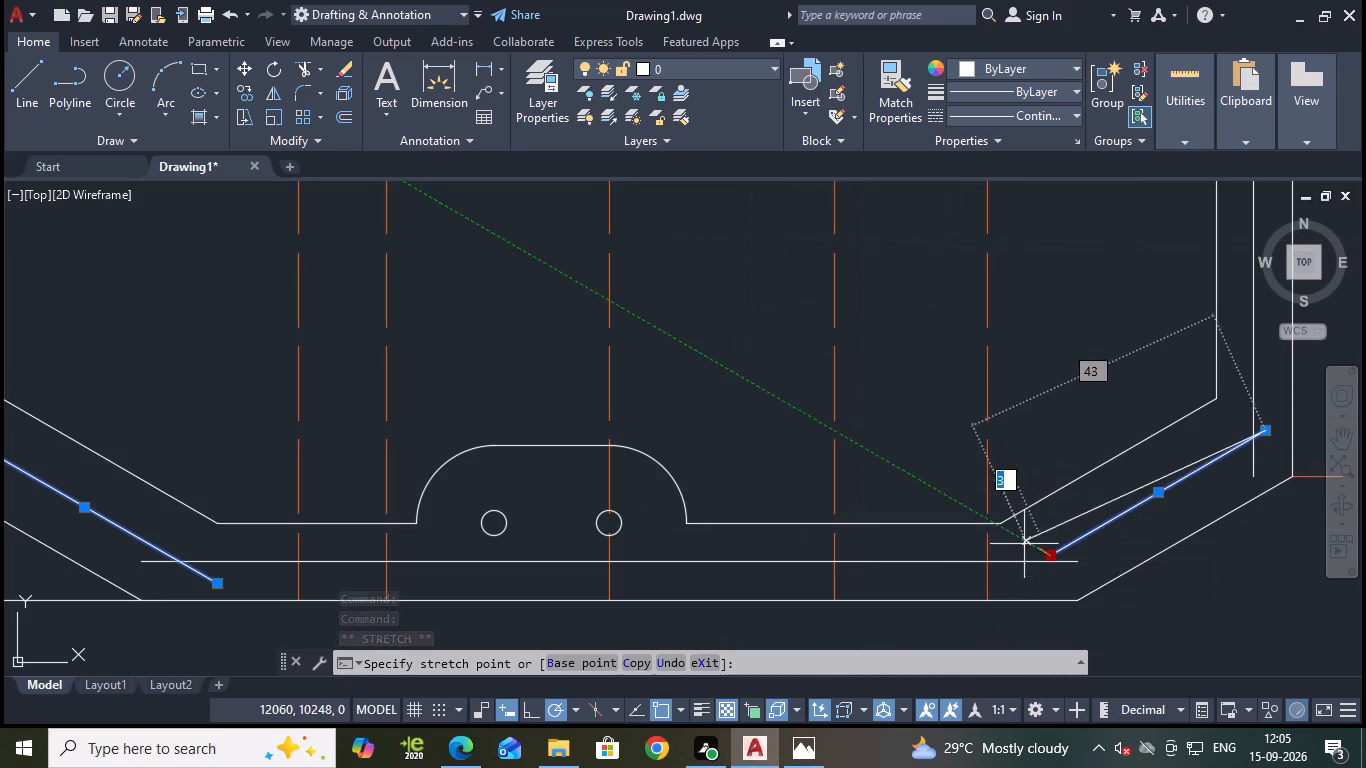
click(1023, 572)
key(Escape)
Trim the overhanging ends of the intermediate vertical, chamfer and bottom lines at both corners of the lower-right chamfer.
scroll(1155, 594, down, 1)
text(tr)
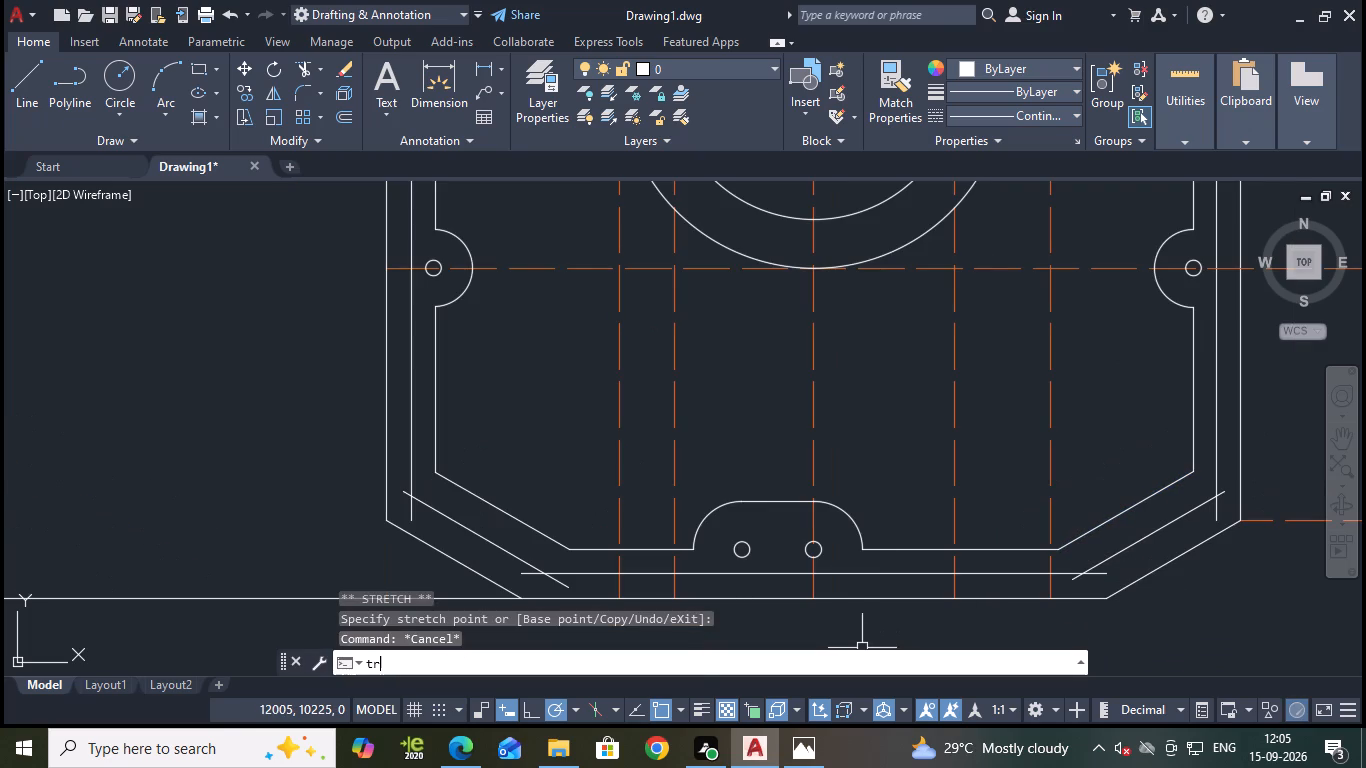
key(Return)
click(1214, 521)
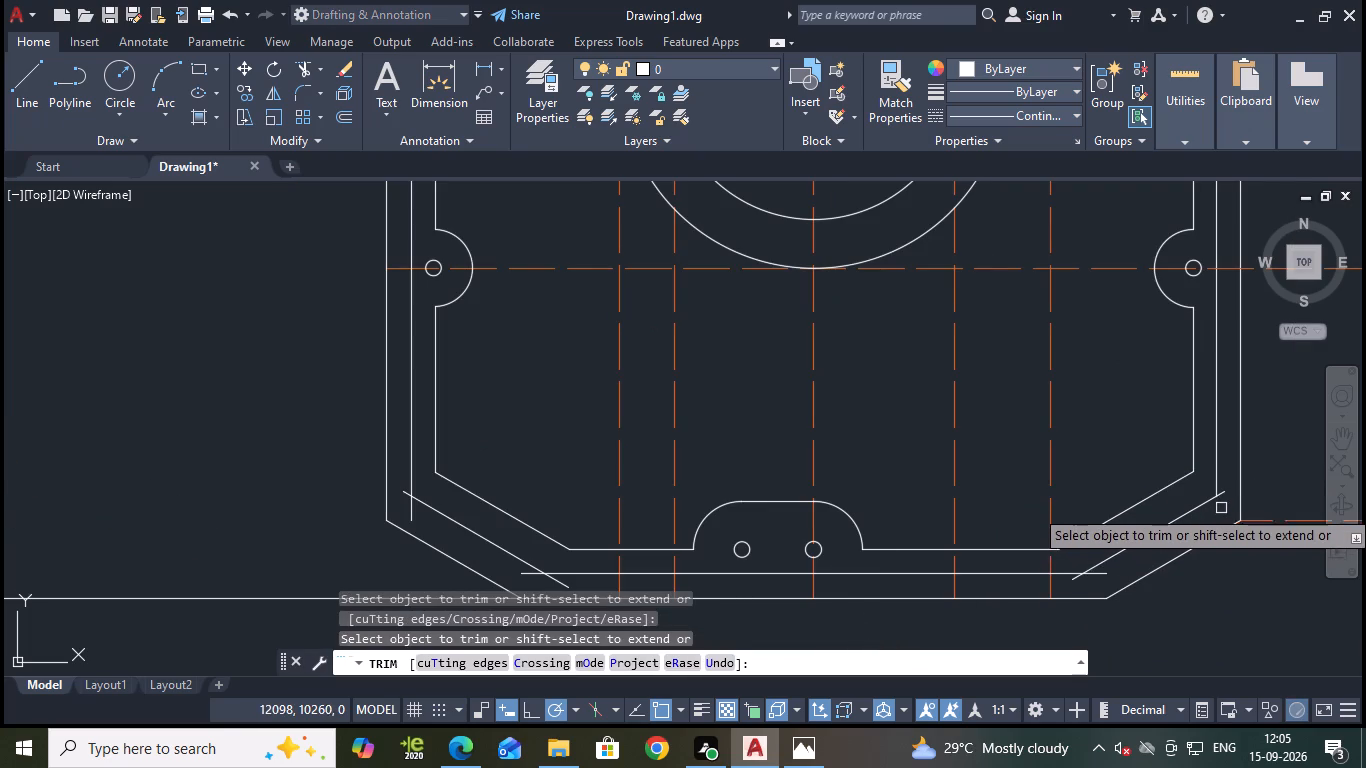
click(1224, 495)
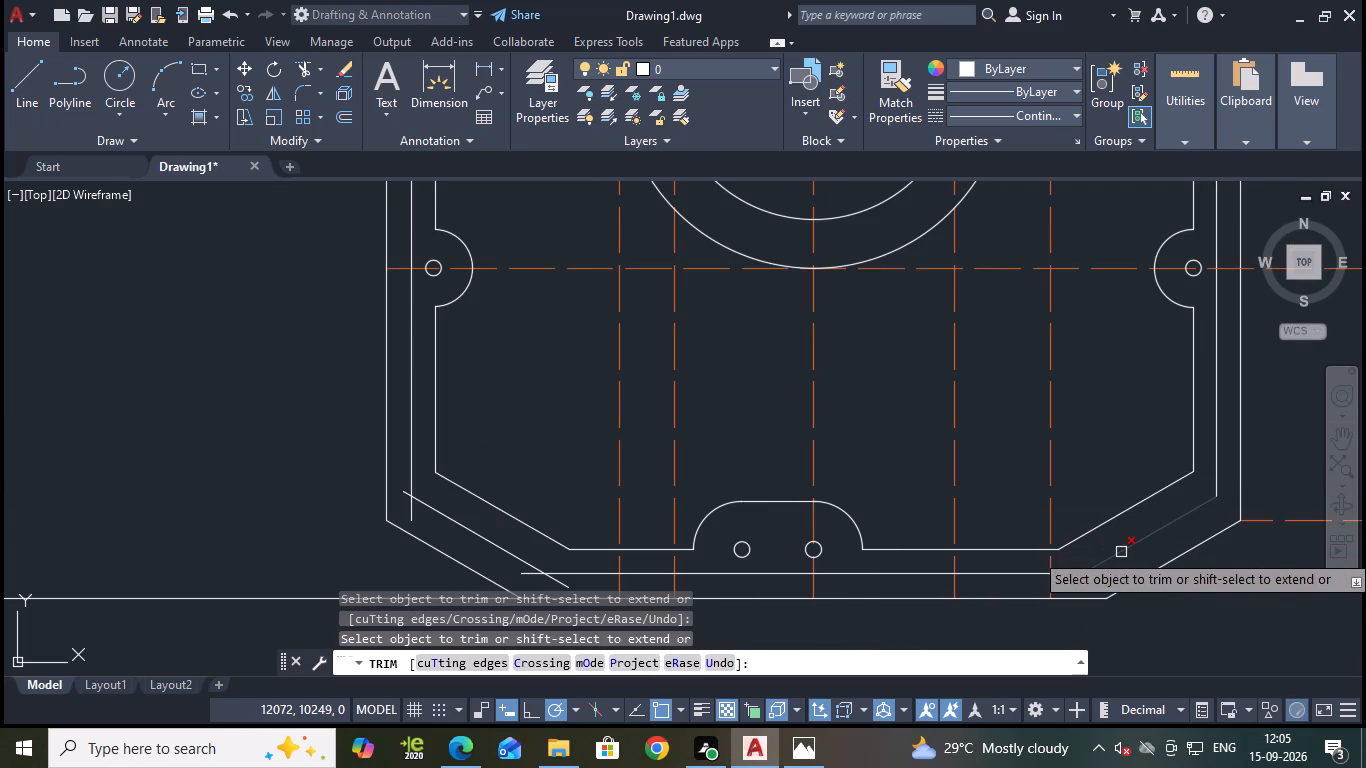
click(1103, 577)
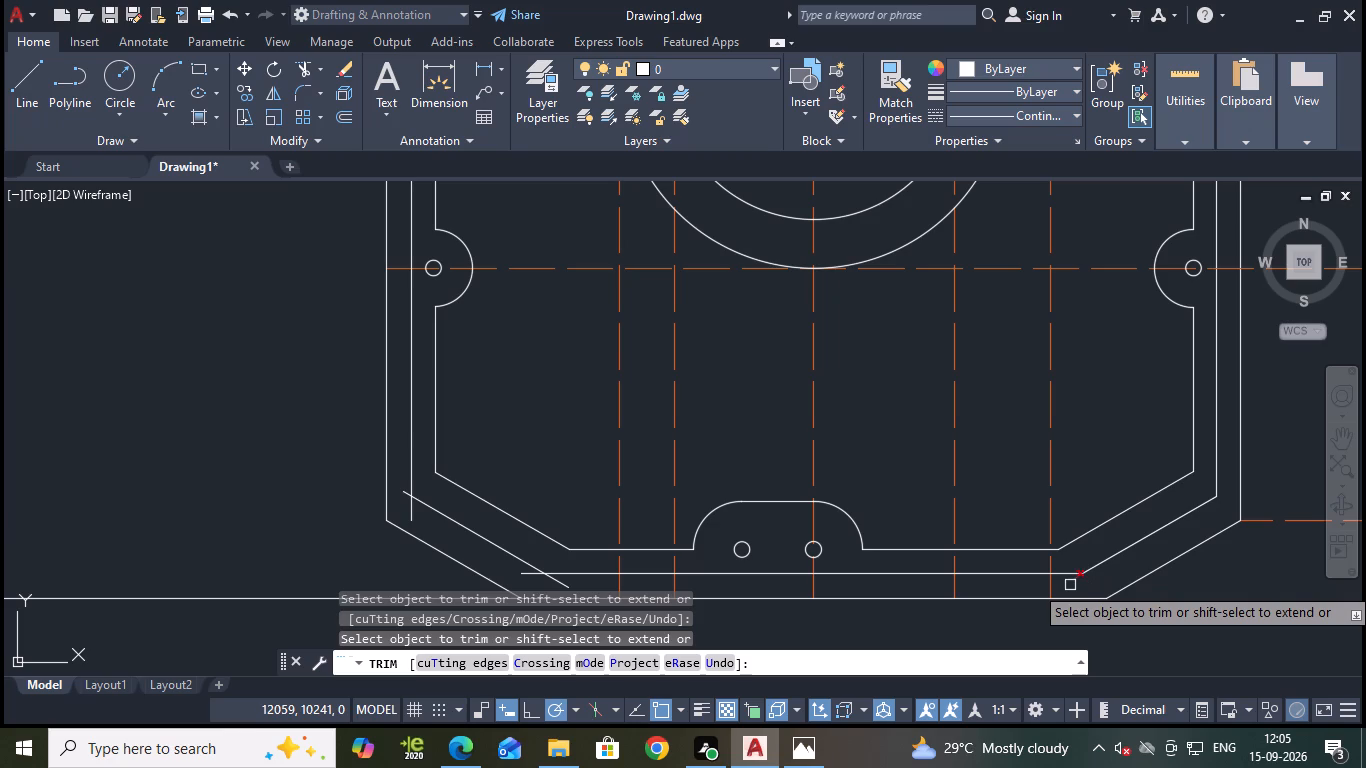
click(1076, 585)
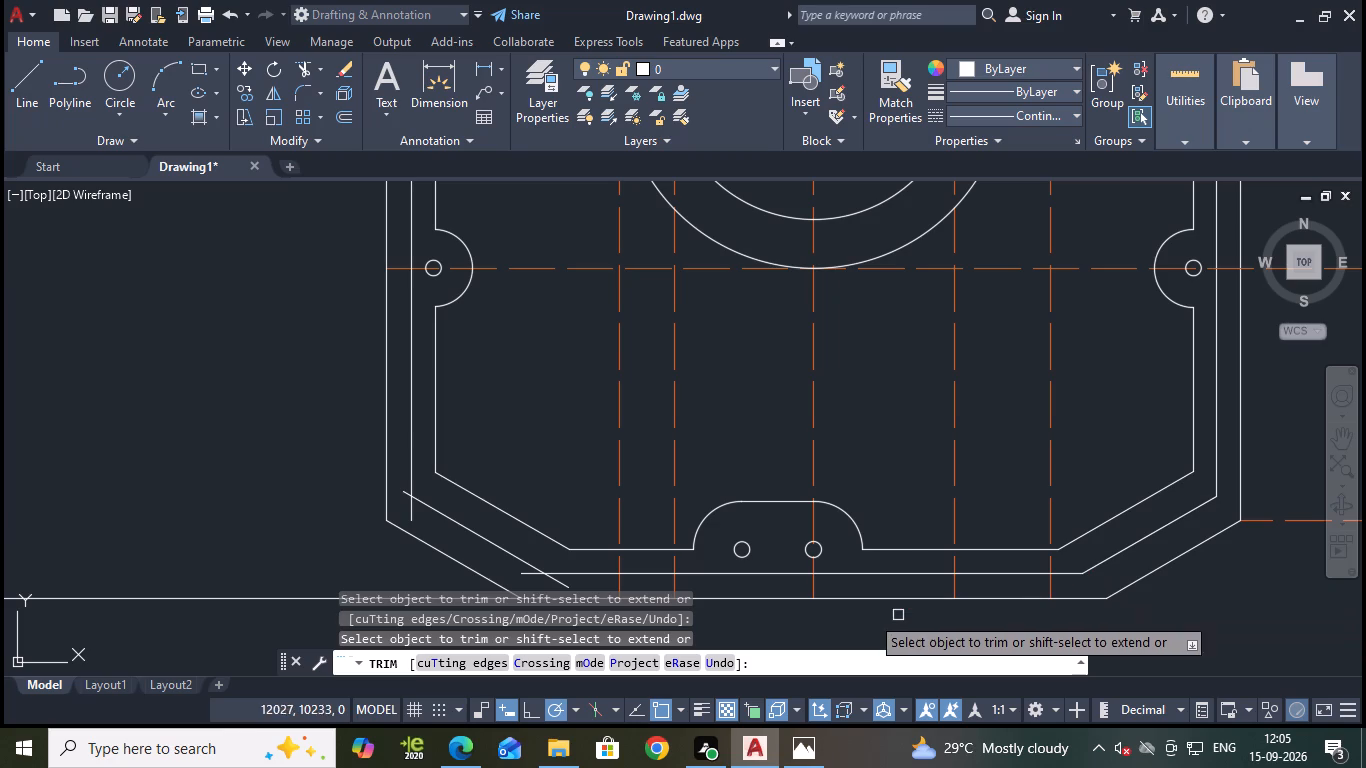
Trim the overhanging ends of the intermediate vertical, chamfer and bottom lines at both corners of the lower-left chamfer.
middle_drag(554, 482, 728, 405)
scroll(619, 412, up, 2)
click(503, 425)
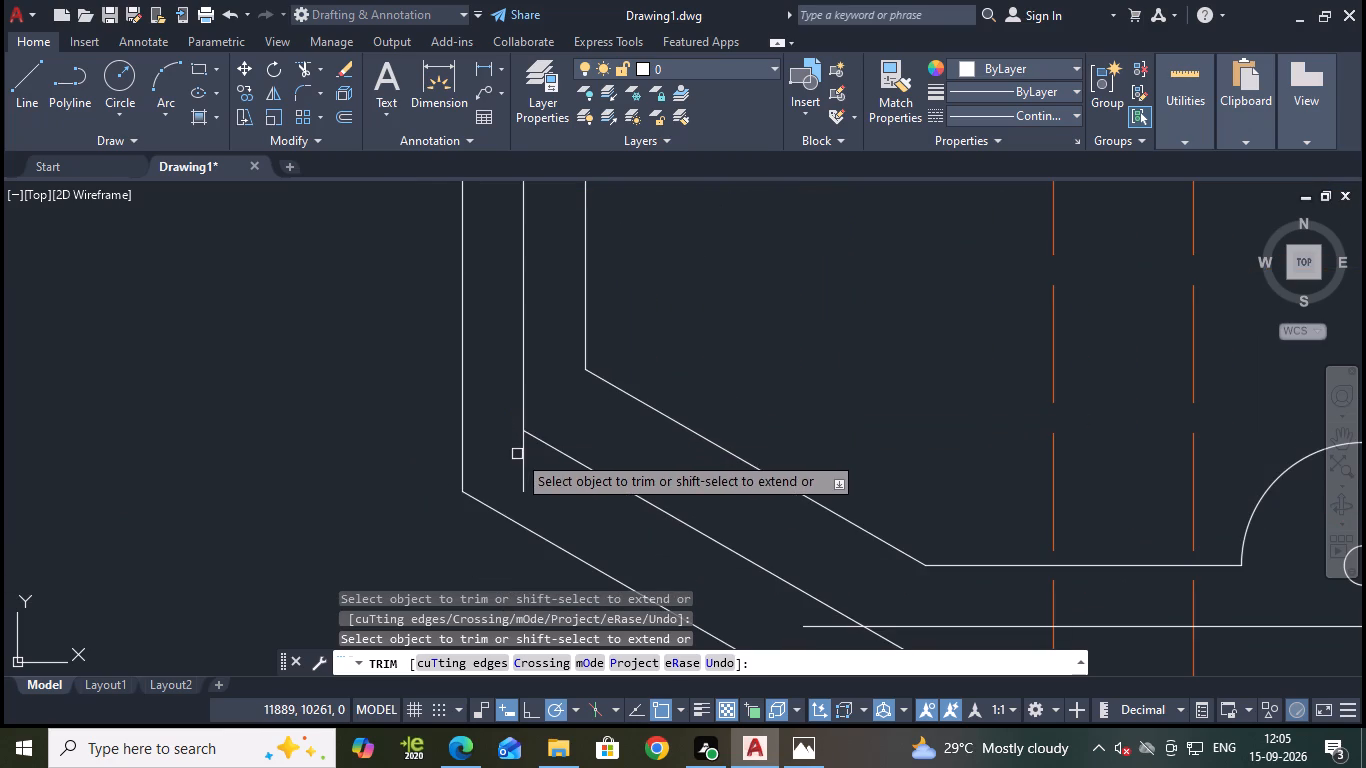
click(517, 454)
click(520, 457)
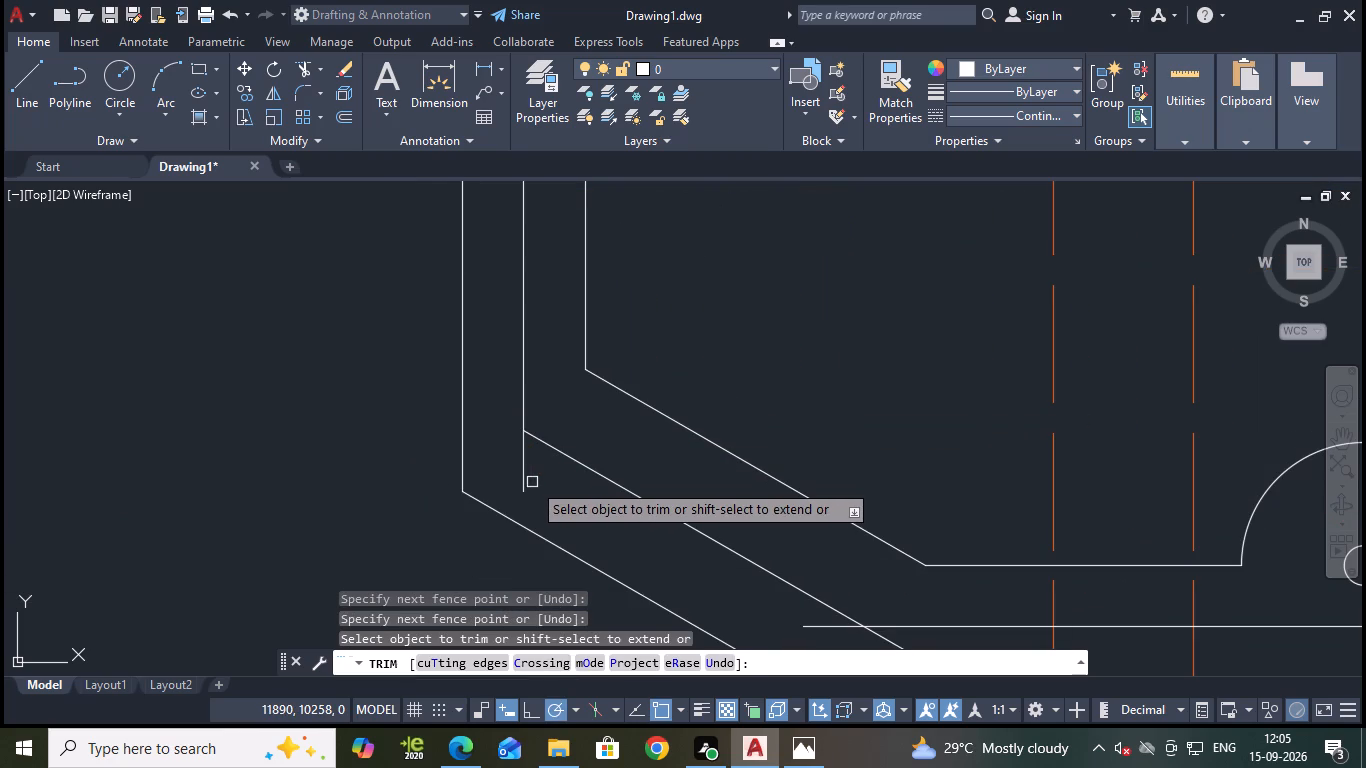
click(527, 481)
scroll(792, 571, down, 1)
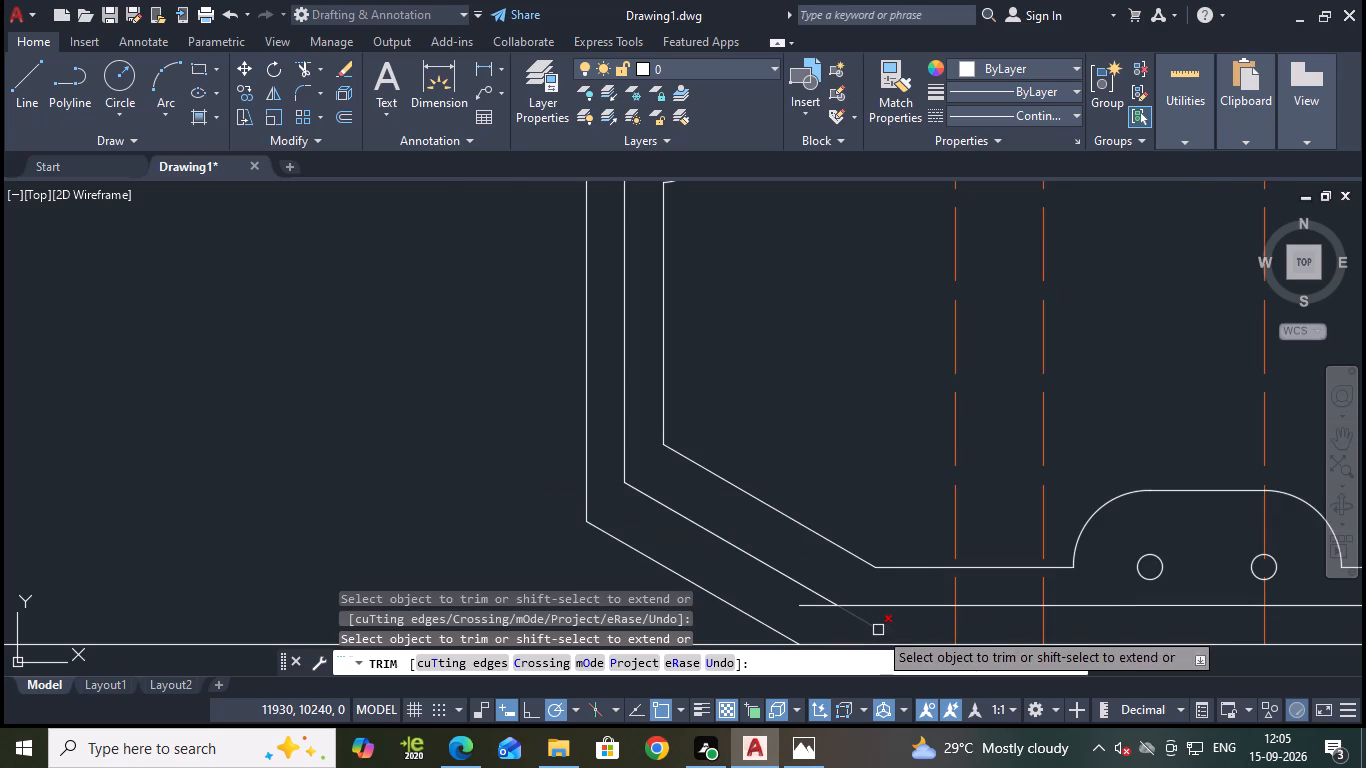
click(876, 628)
click(802, 606)
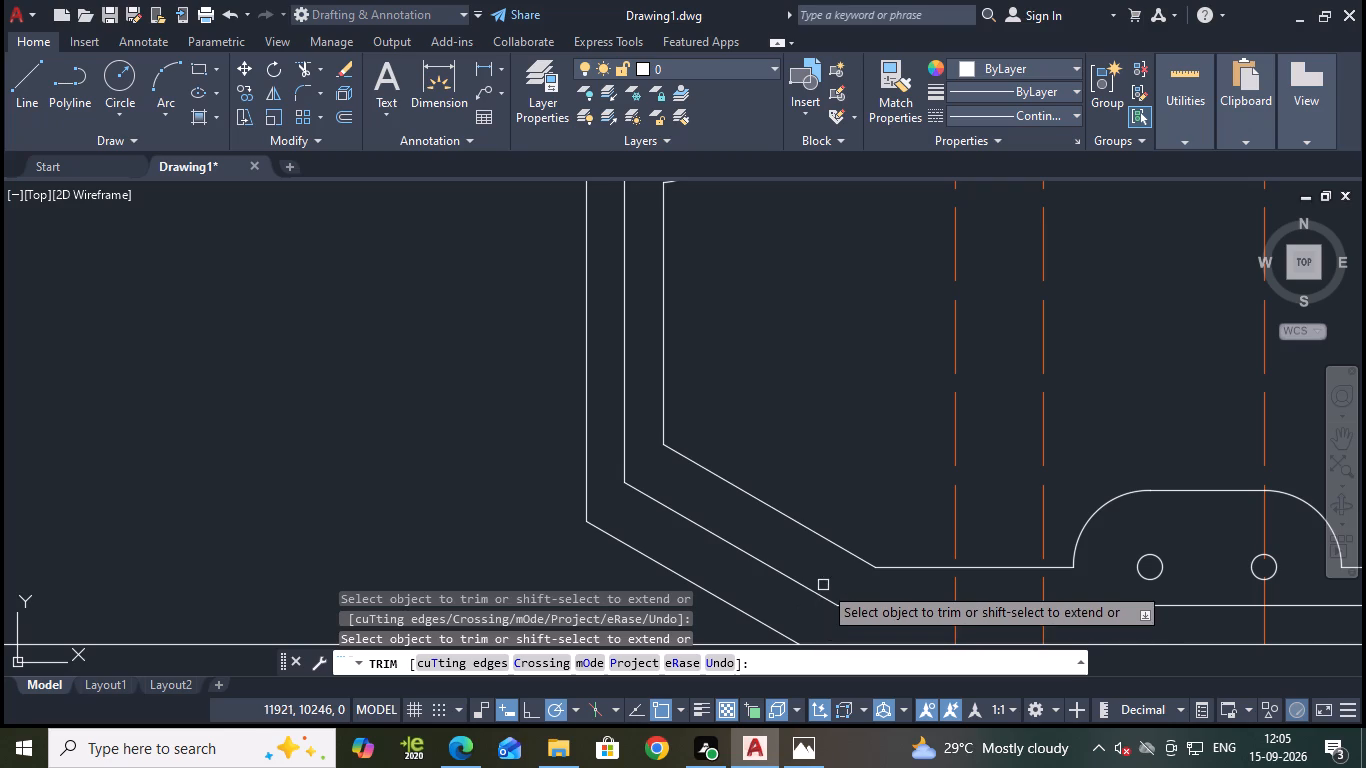
key(Escape)
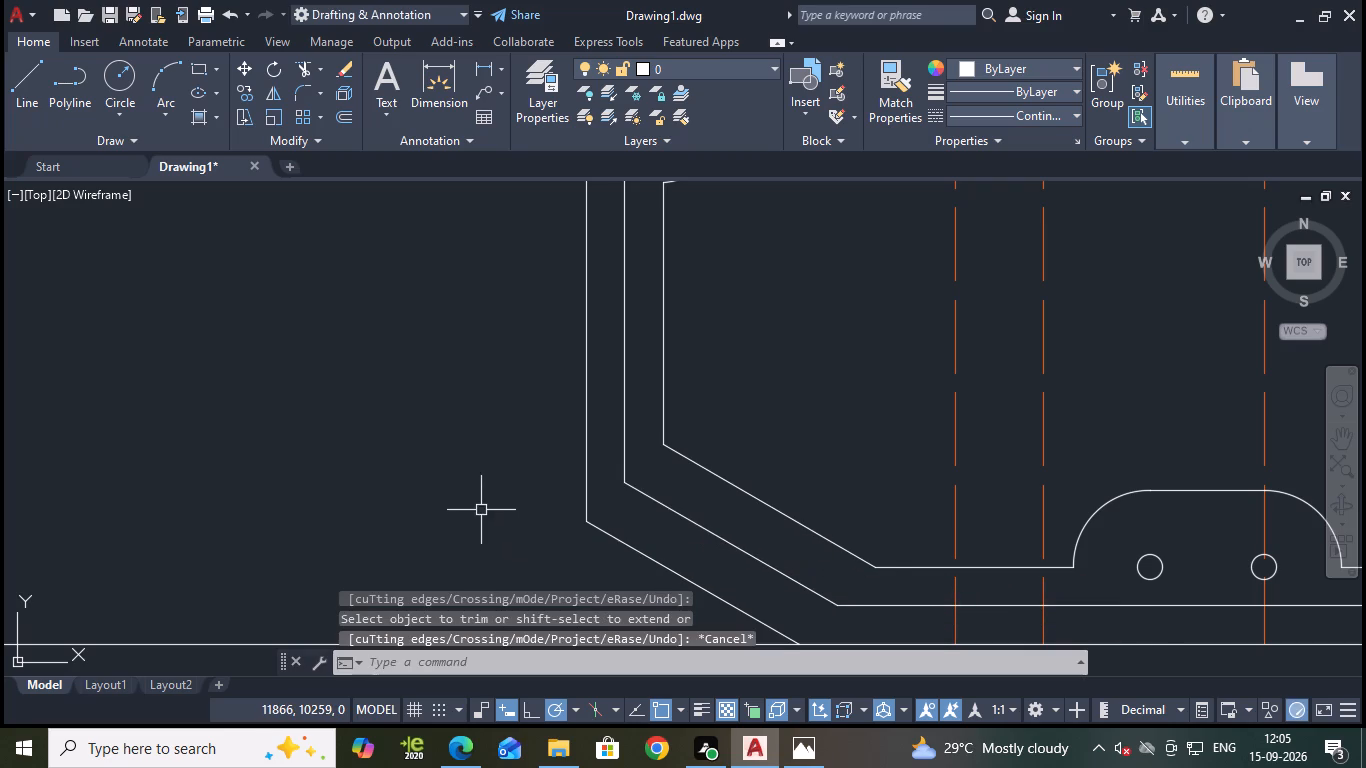
Inspect the intermediate outline along the plate's sides, chamfers and bottom edge for clean corners.
scroll(480, 509, down, 1)
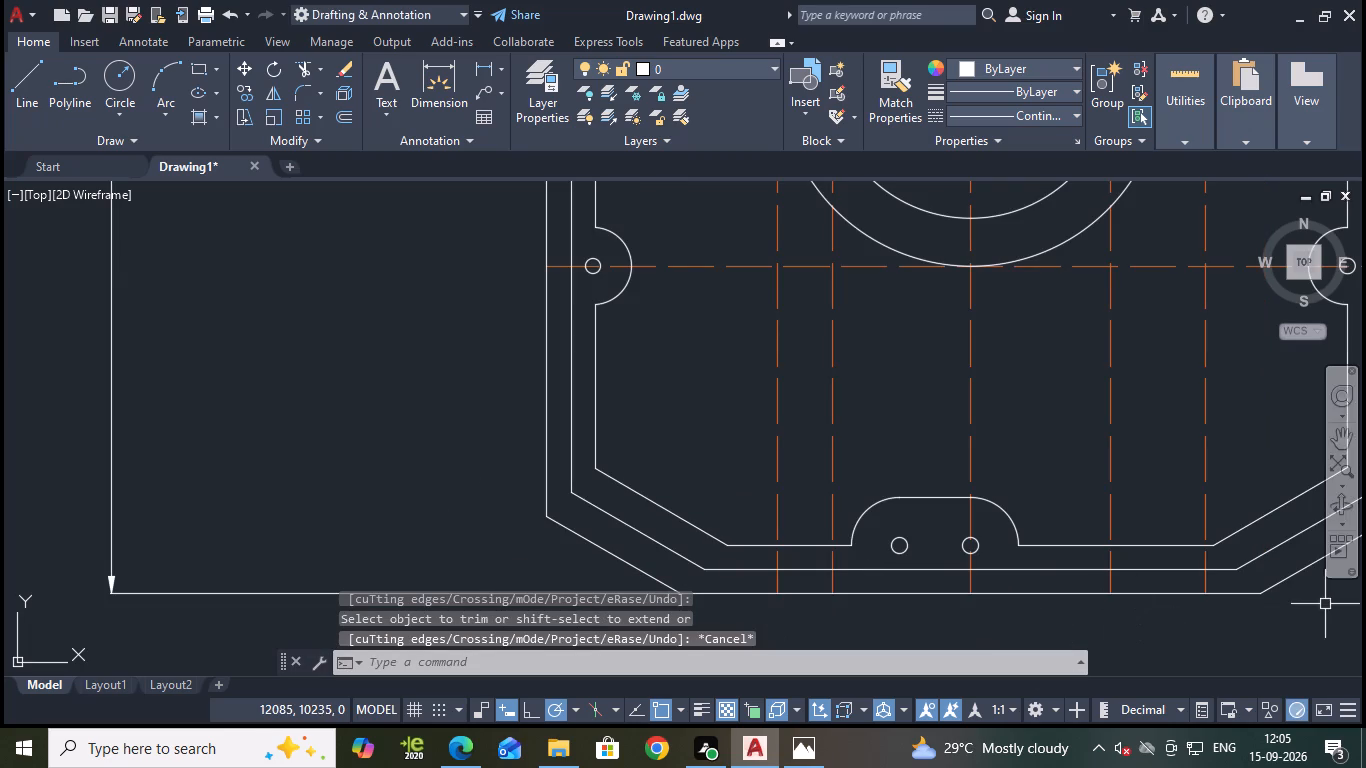
middle_drag(1214, 643, 908, 596)
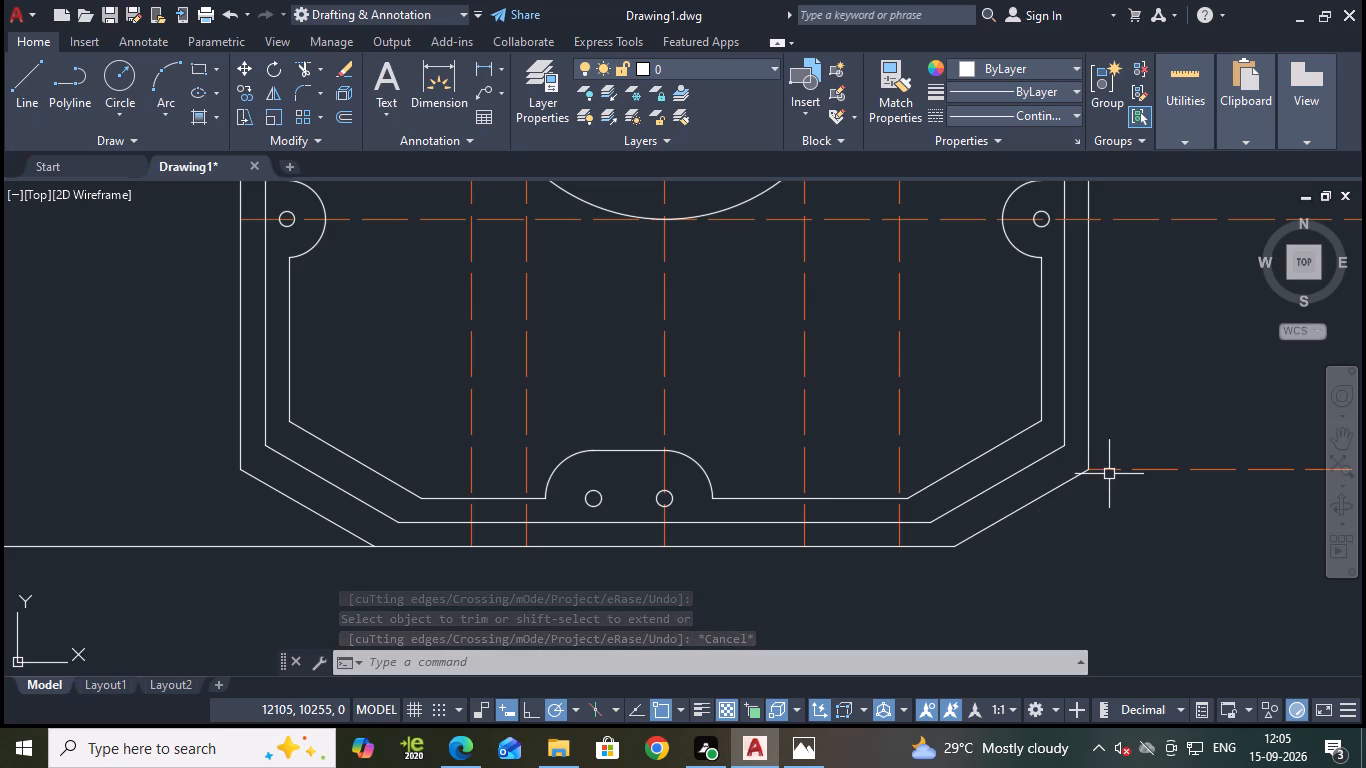
scroll(1175, 388, down, 1)
middle_drag(1187, 394, 1088, 511)
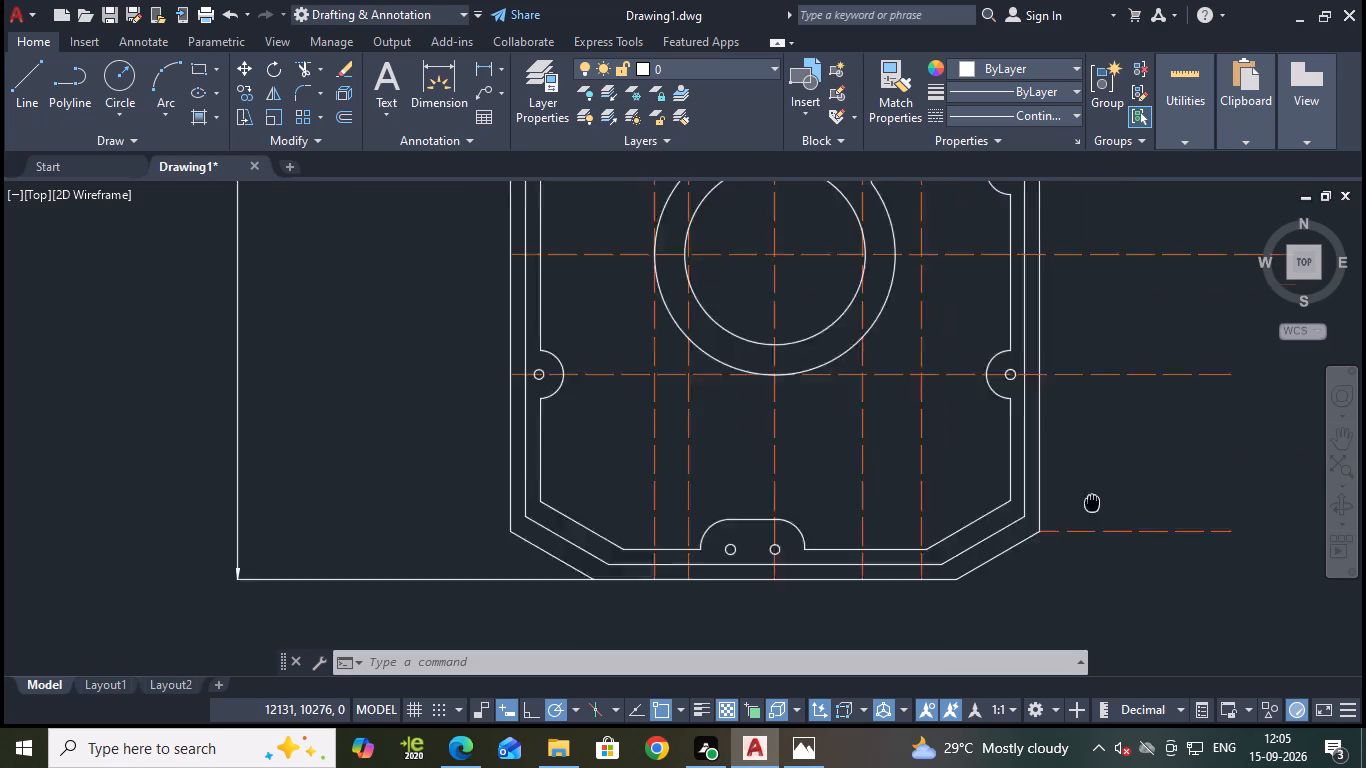
middle_drag(1088, 511, 1072, 540)
scroll(1078, 507, down, 1)
middle_drag(1092, 508, 1067, 552)
key(Escape)
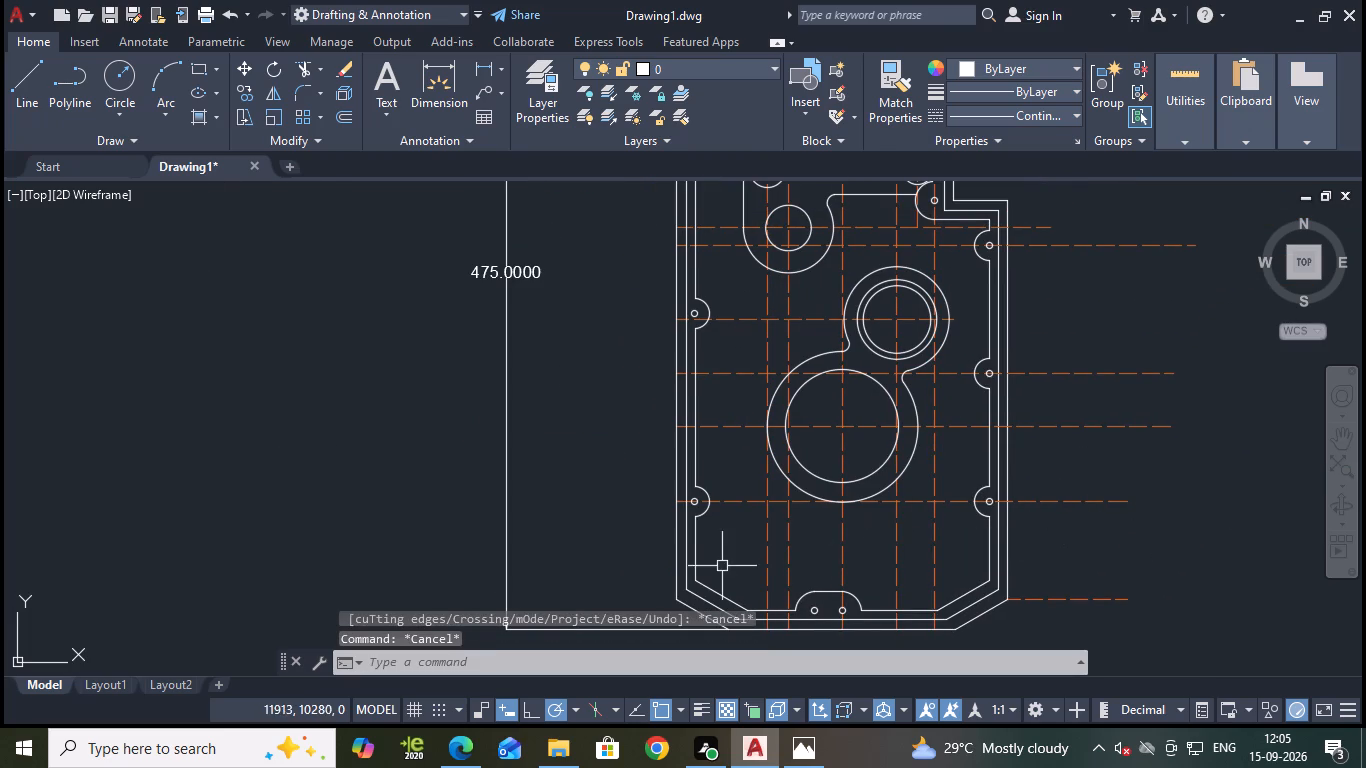
middle_drag(1080, 560, 1092, 498)
scroll(869, 534, up, 3)
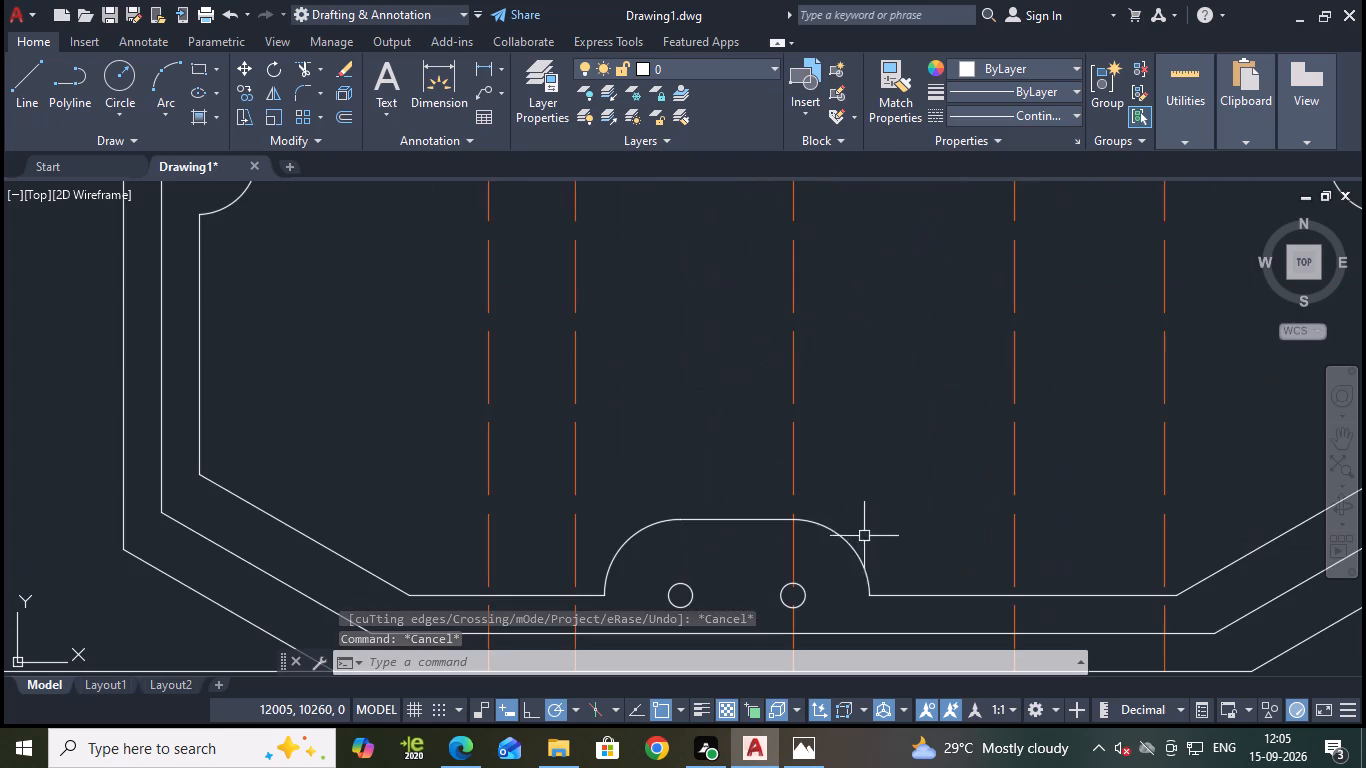
scroll(929, 553, down, 2)
middle_drag(935, 540, 935, 502)
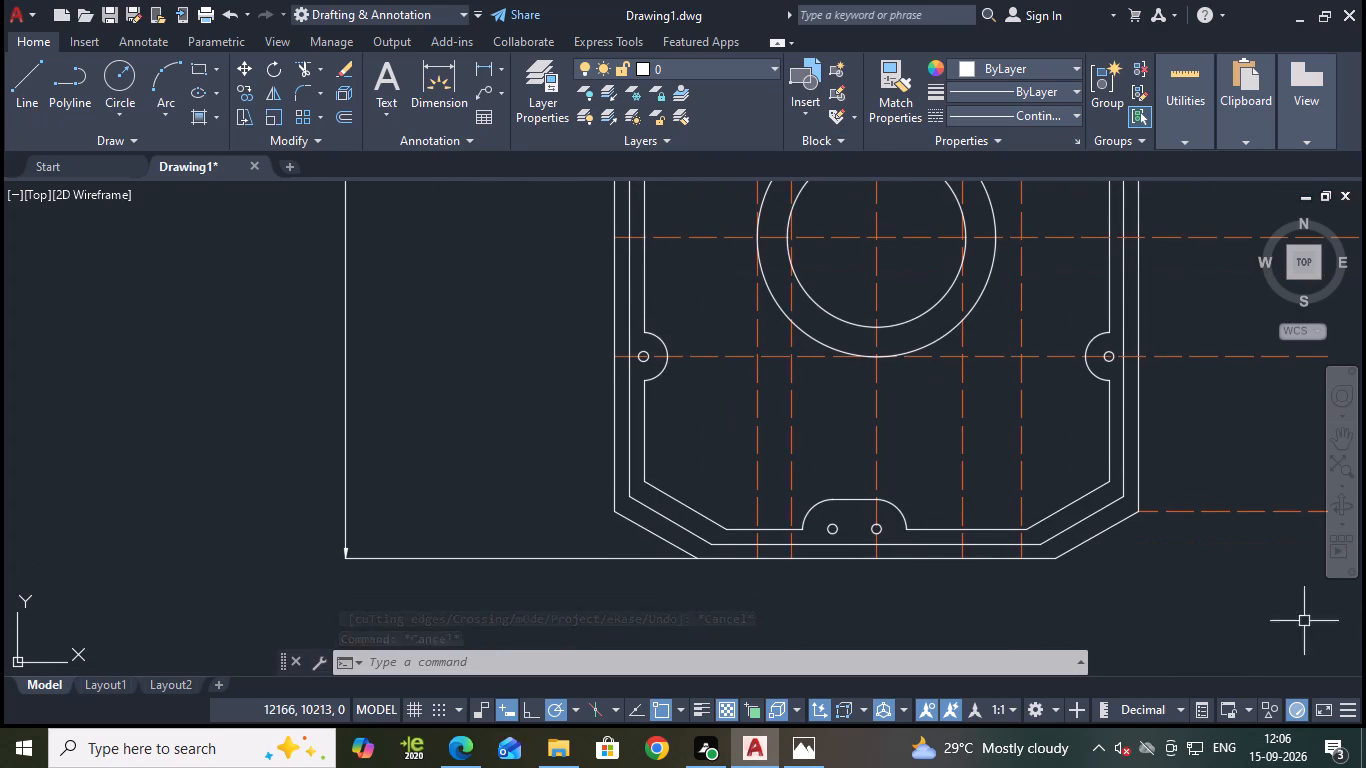
Save the drawing.
key(Escape)
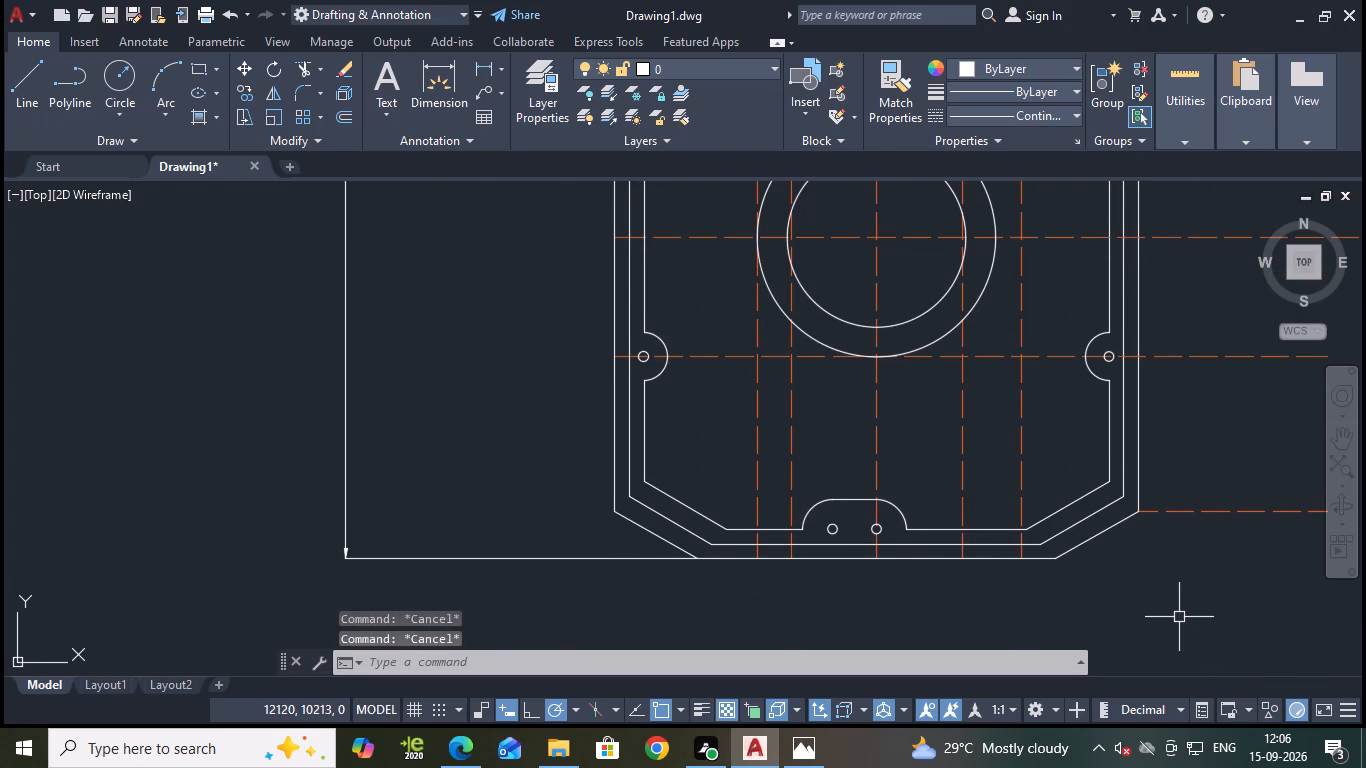
key(ctrl+s)
key(Escape)
Join the intermediate outline's bottom, two chamfer, left, right, step and upper-right side lines into one polyline, leaving out the top line.
click(1067, 535)
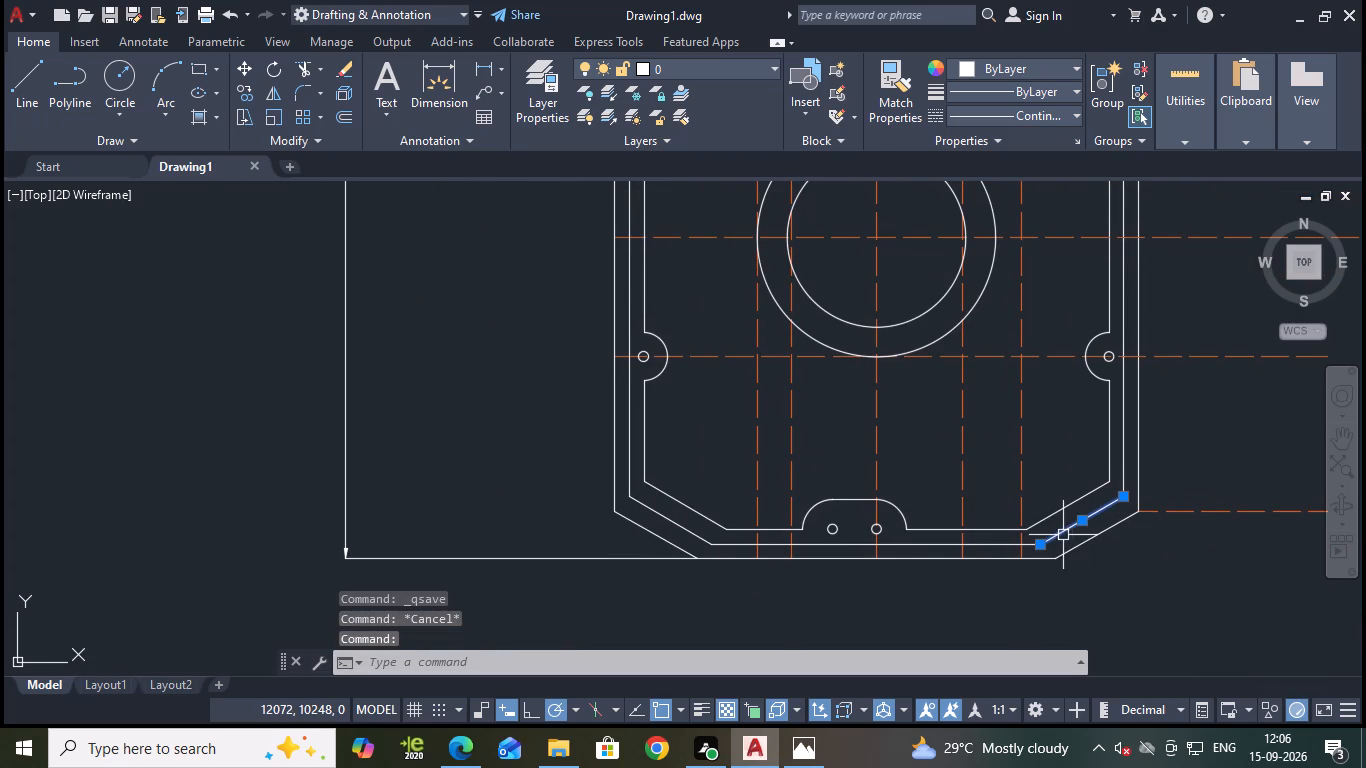
click(989, 540)
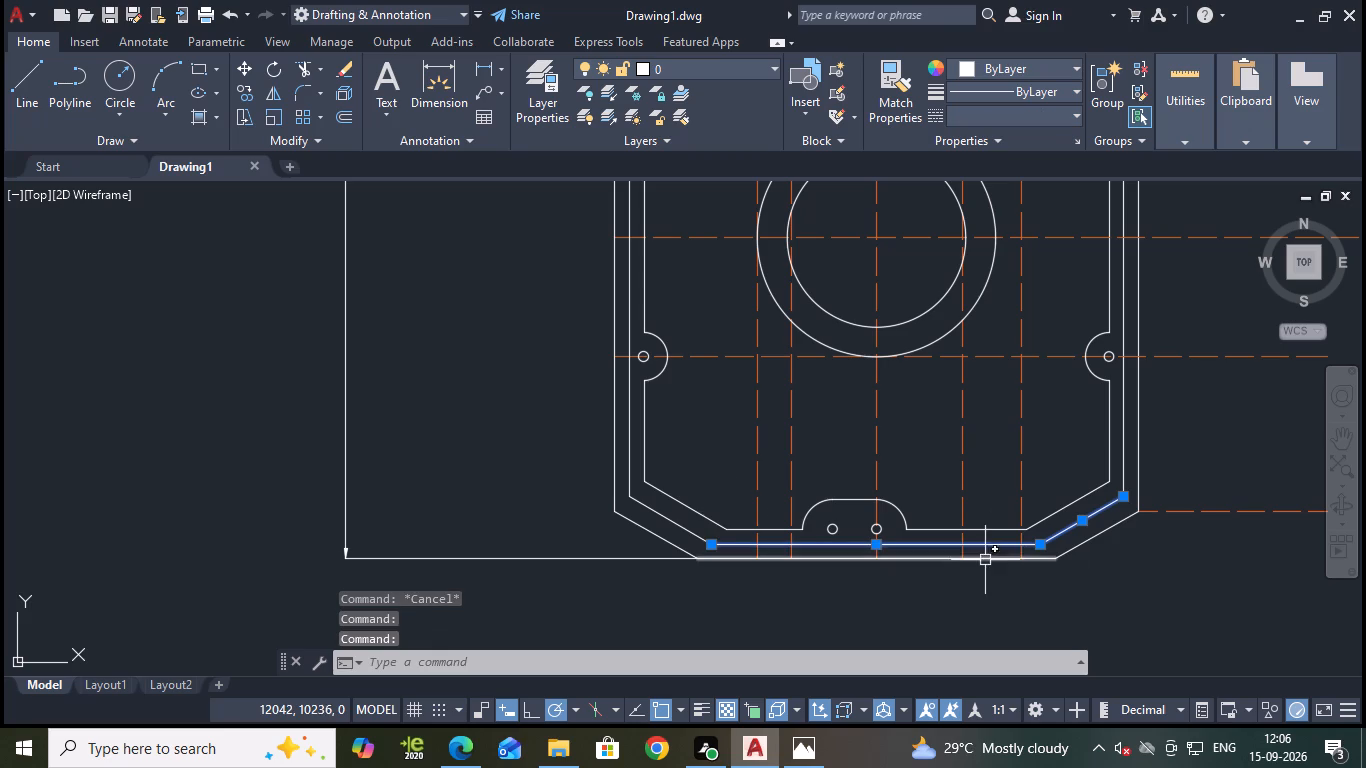
click(666, 523)
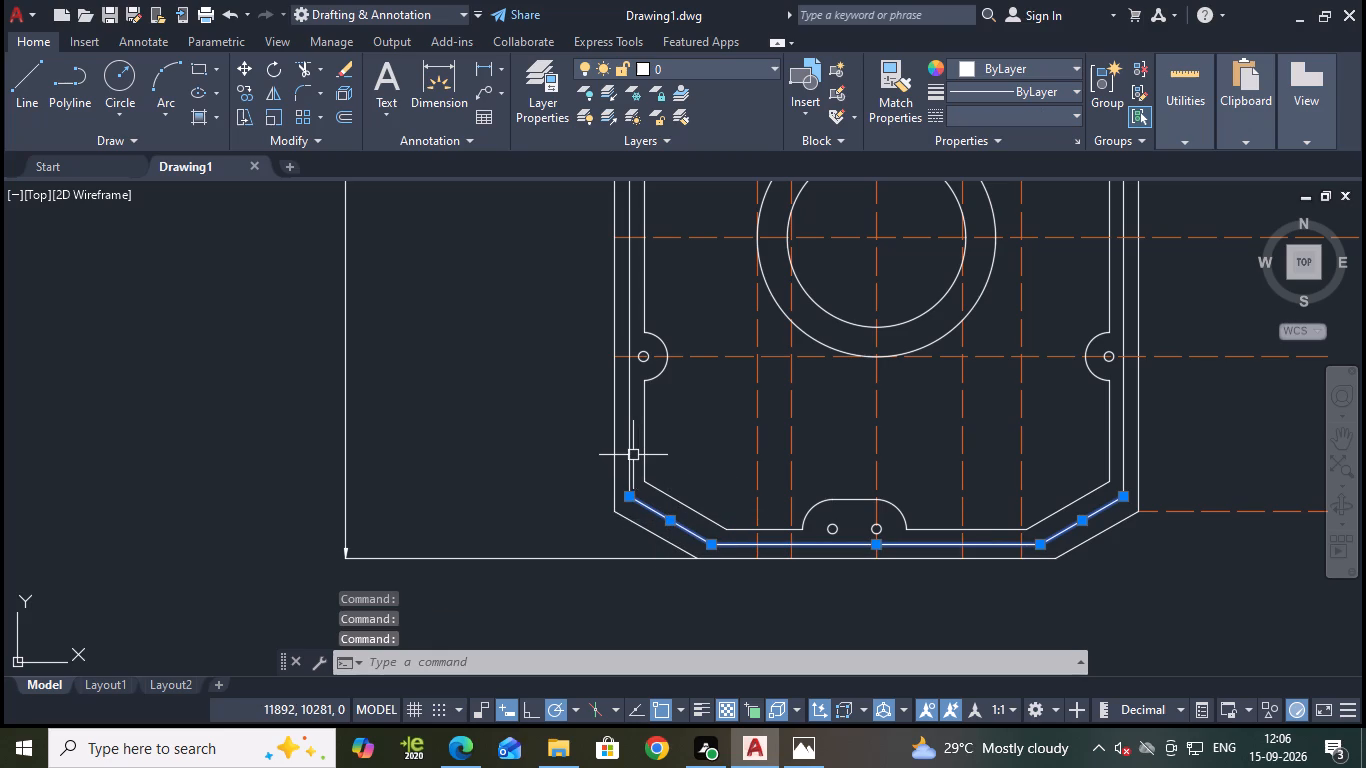
click(632, 455)
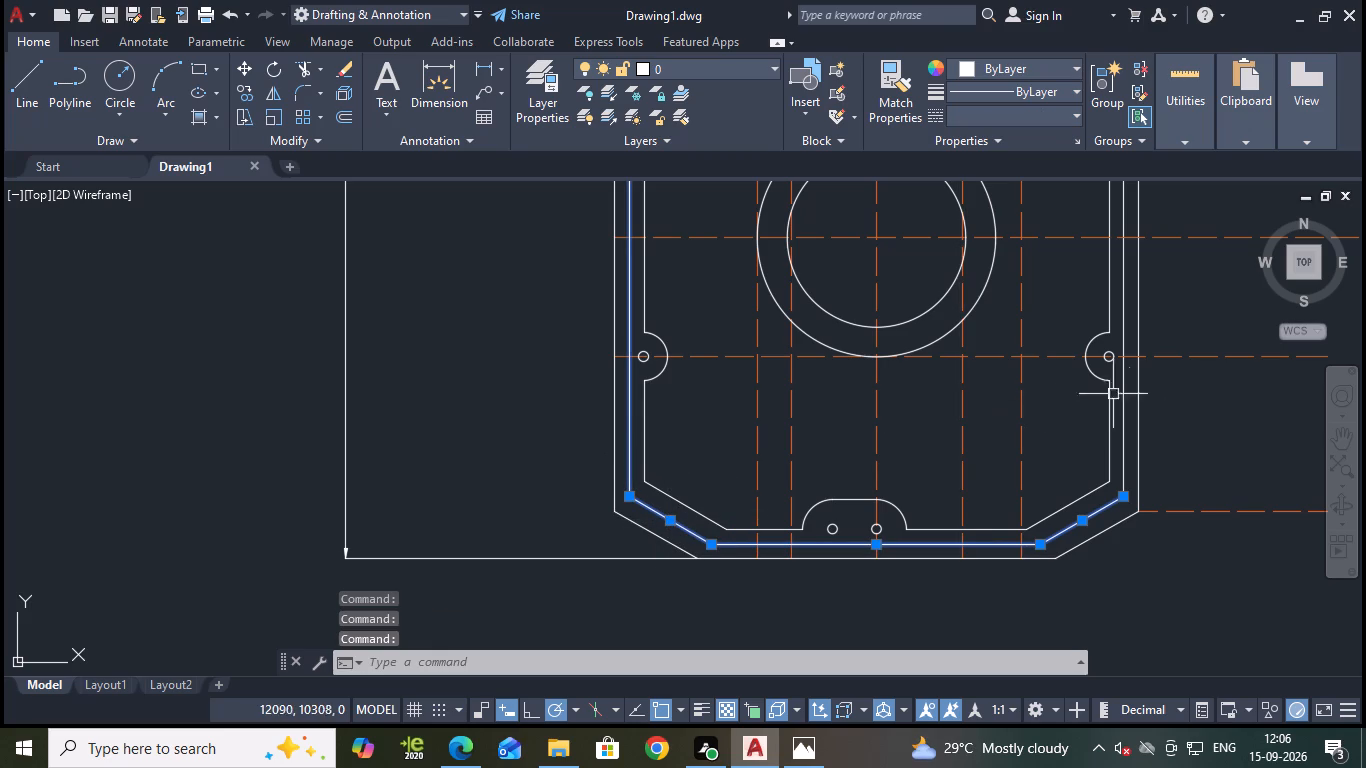
click(1121, 452)
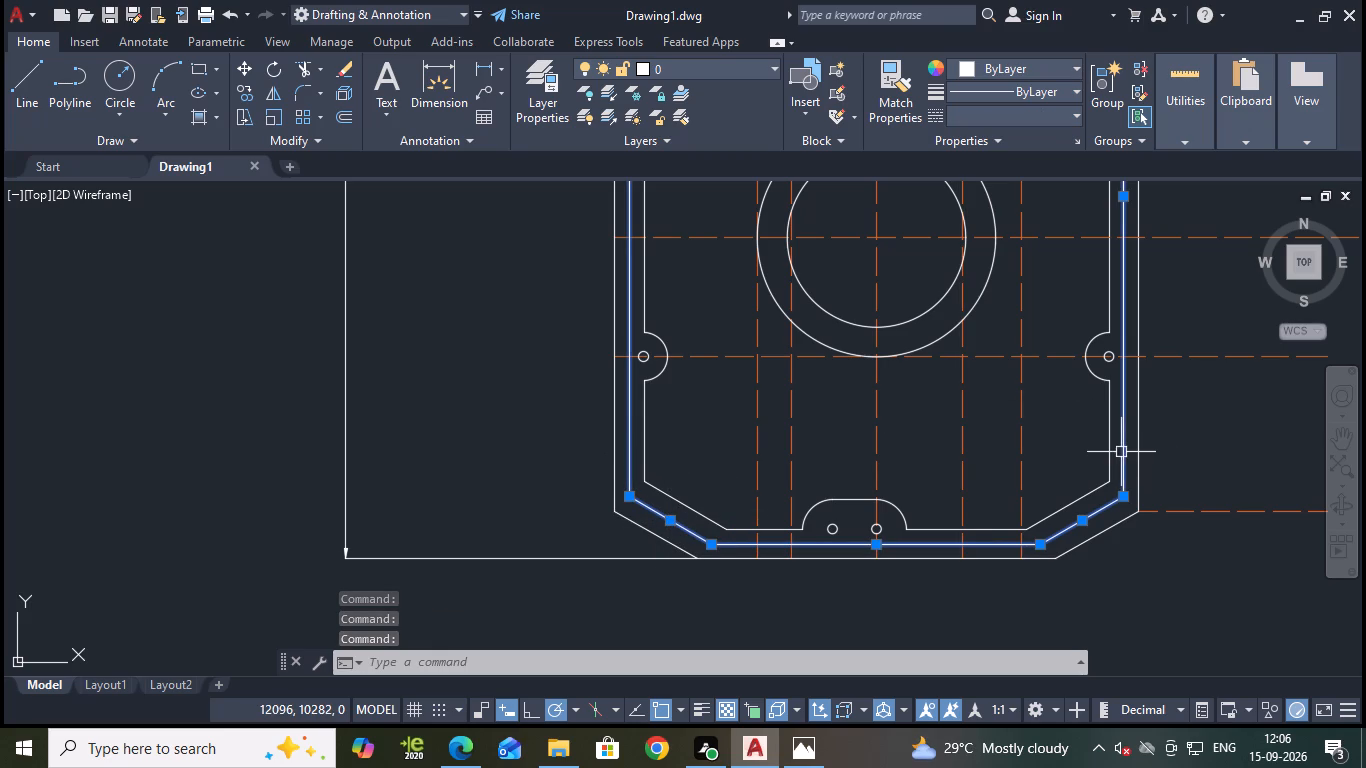
middle_drag(1165, 456, 1137, 556)
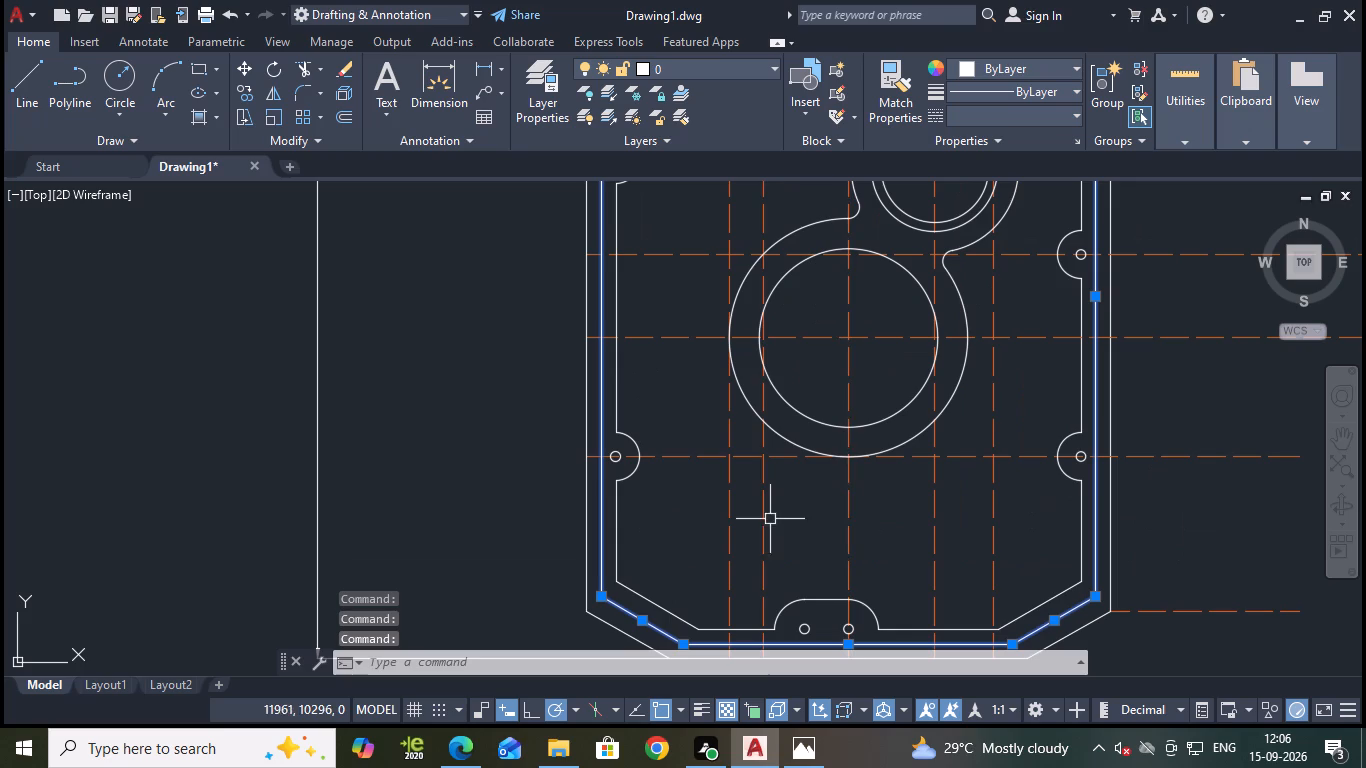
middle_drag(721, 526, 735, 613)
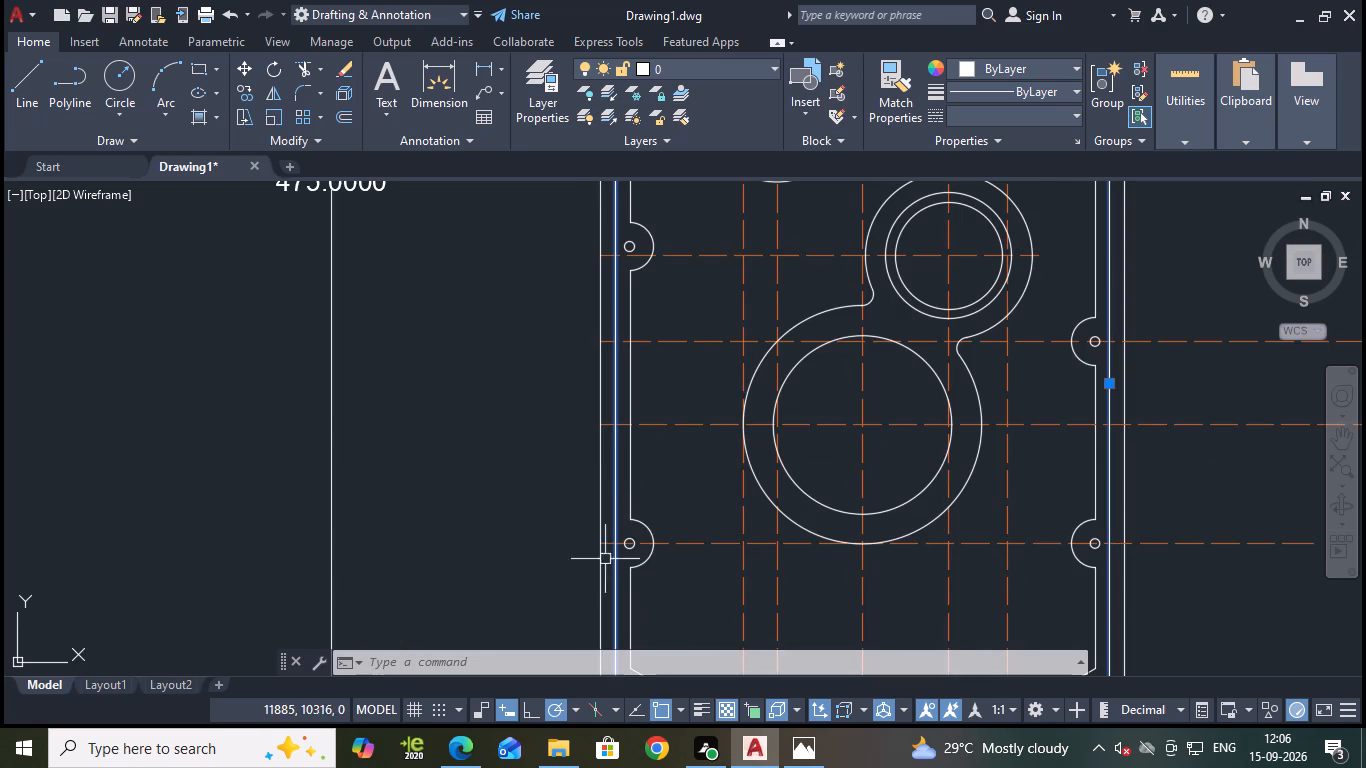
middle_drag(574, 452, 561, 628)
scroll(566, 537, down, 1)
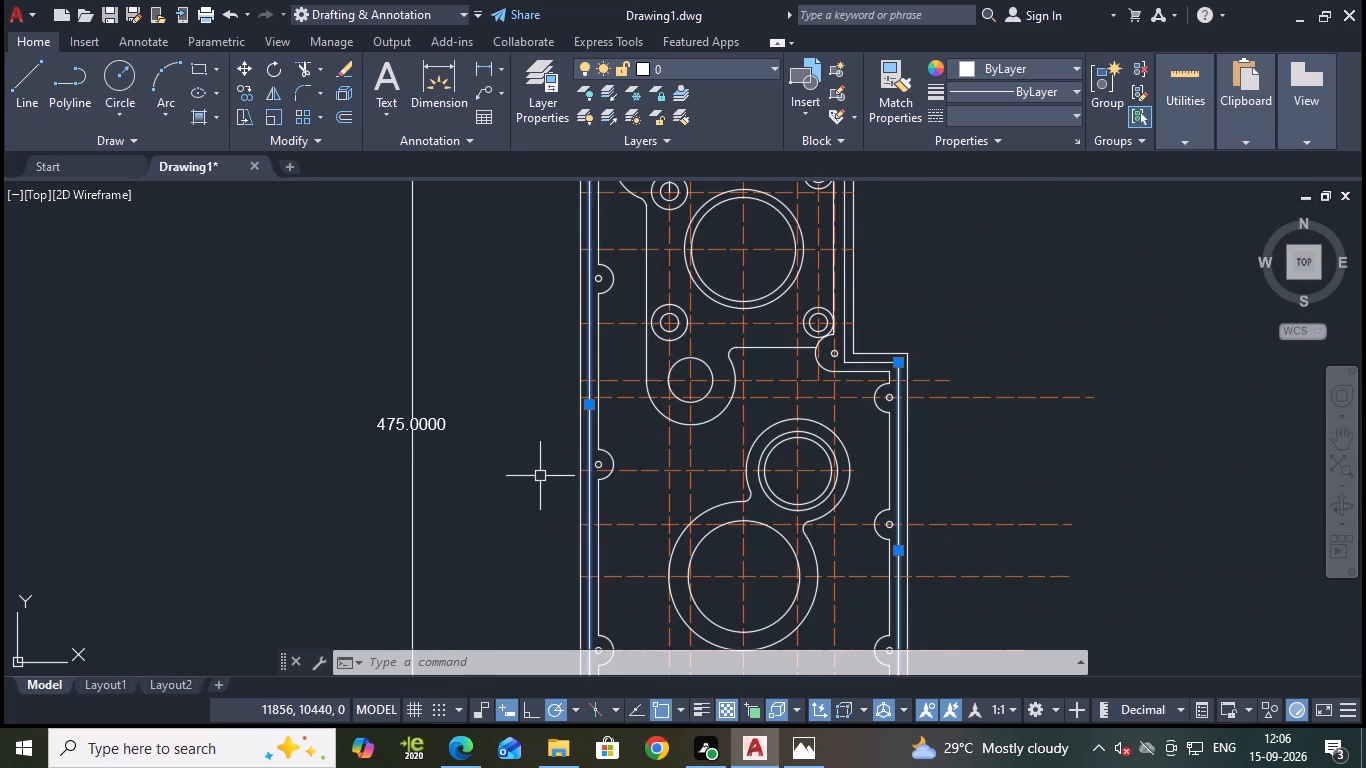
middle_drag(540, 491, 575, 623)
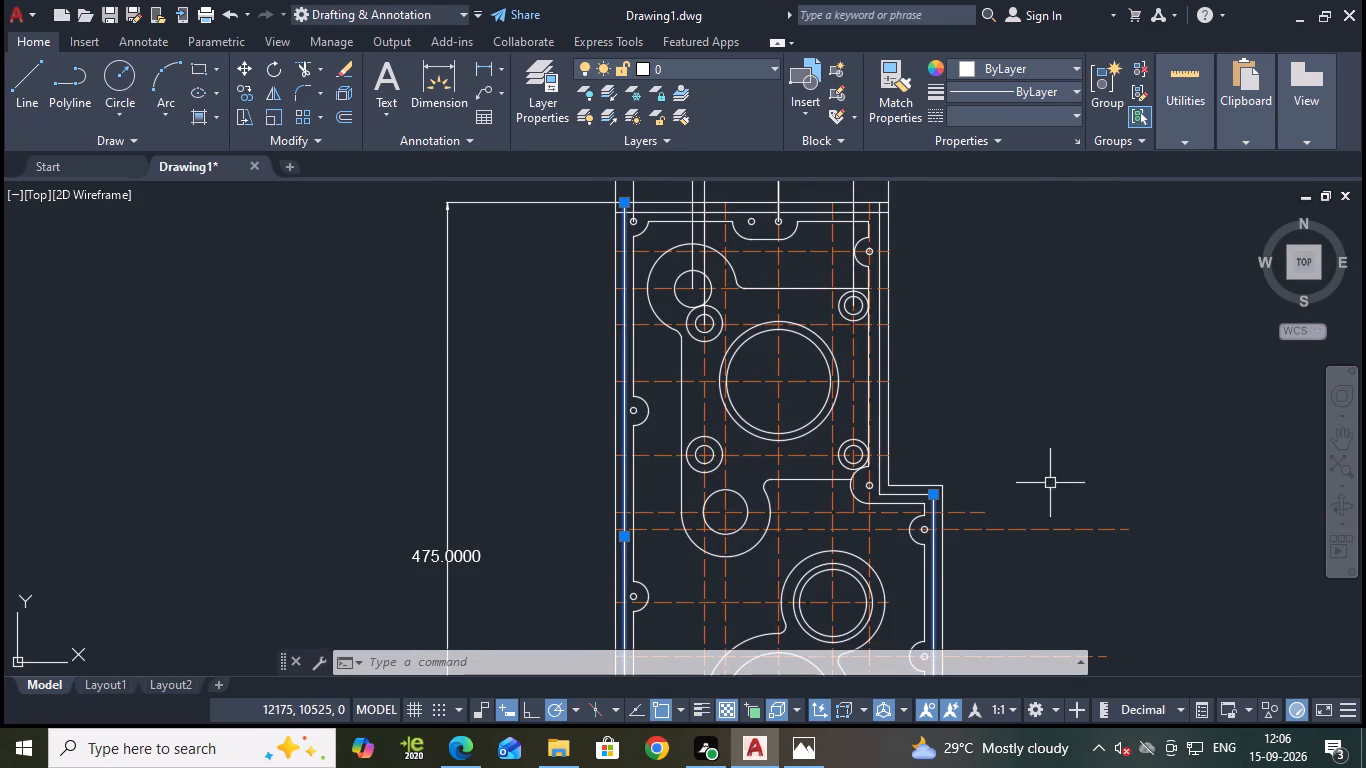
scroll(913, 474, up, 2)
click(890, 526)
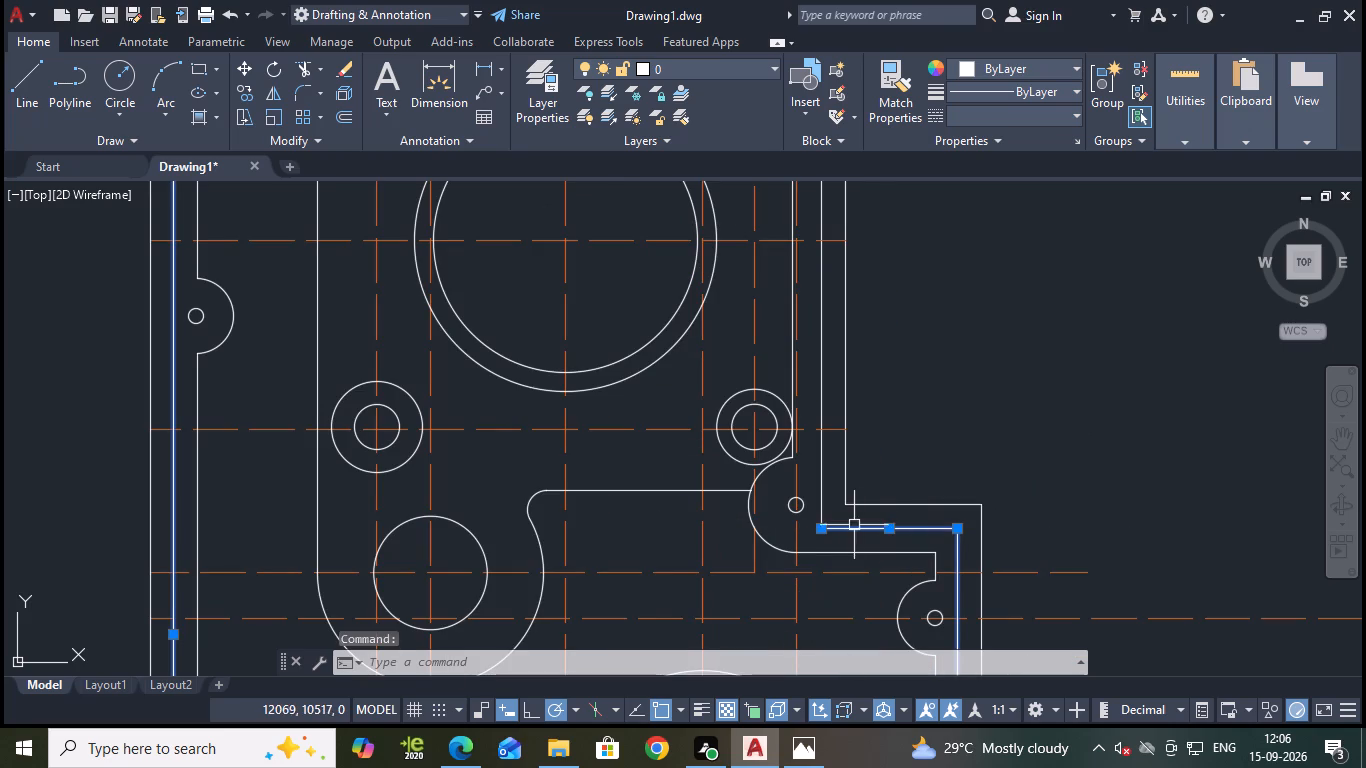
click(824, 501)
scroll(912, 449, down, 2)
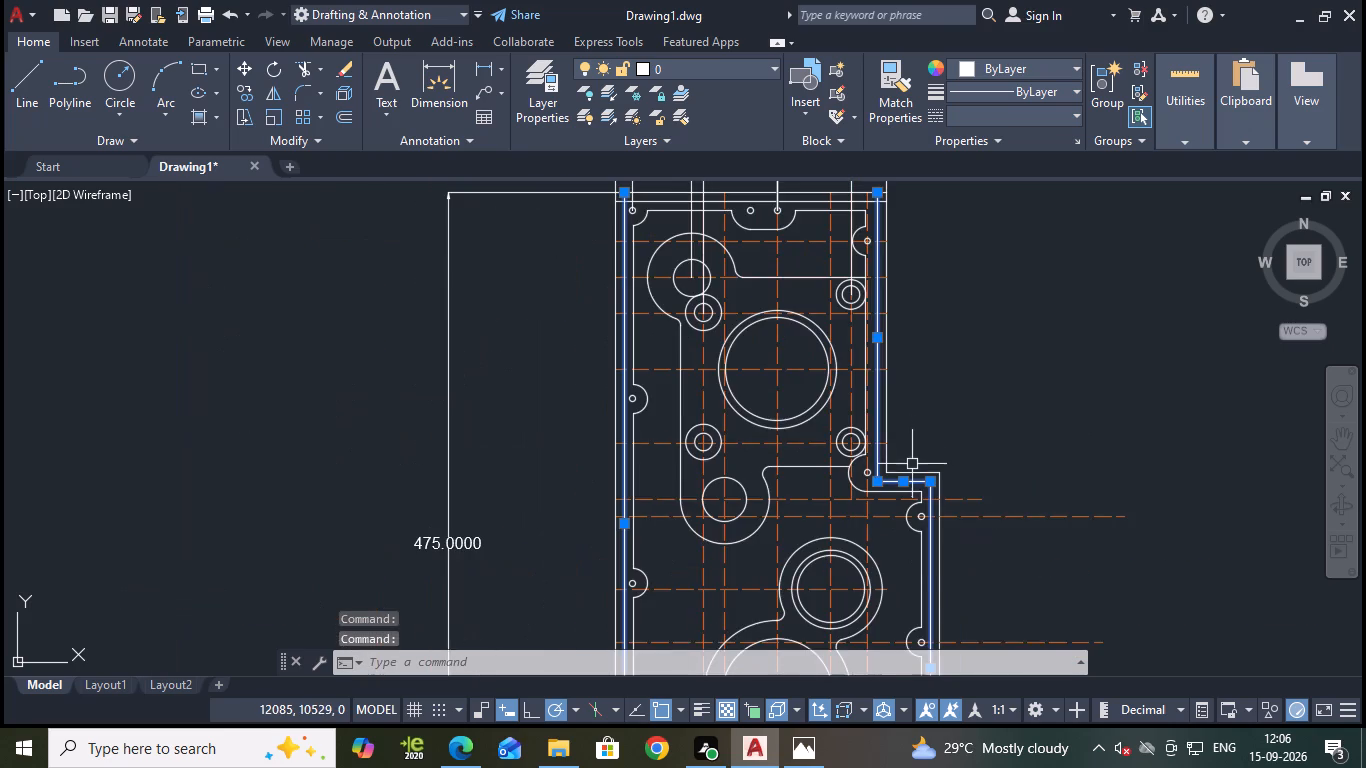
scroll(911, 463, down, 1)
middle_drag(964, 444, 1065, 582)
scroll(926, 460, up, 3)
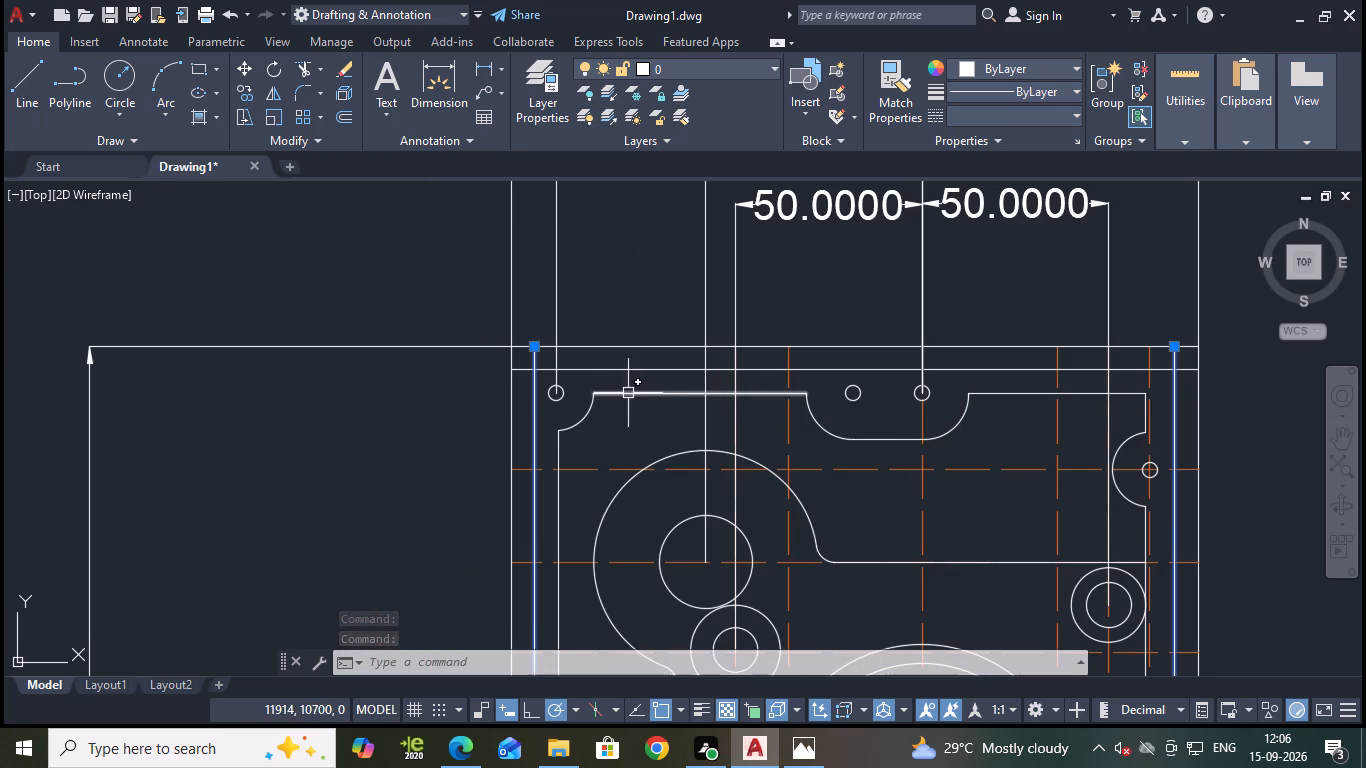
key(j)
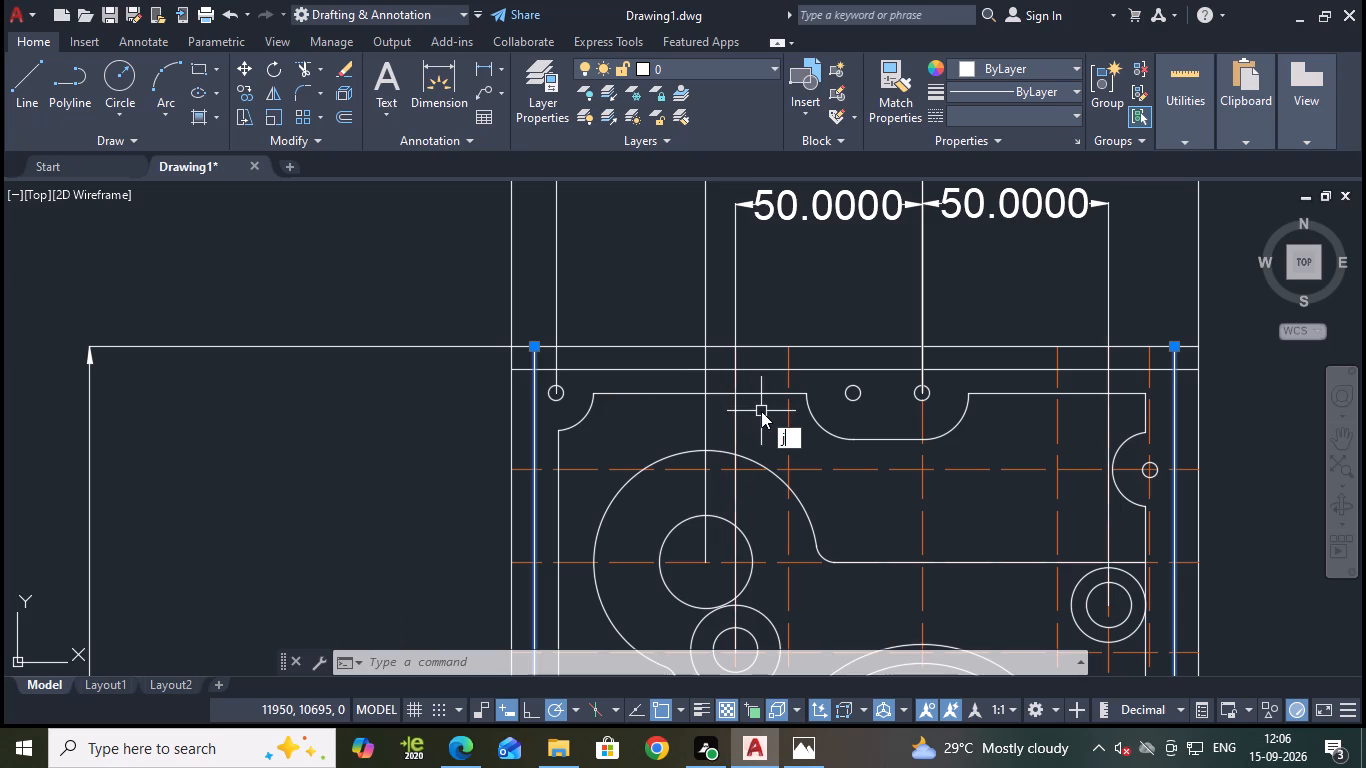
key(Return)
Trim the overhanging ends of the intermediate top and side lines at both upper corners of the plate.
text(tr)
key(Return)
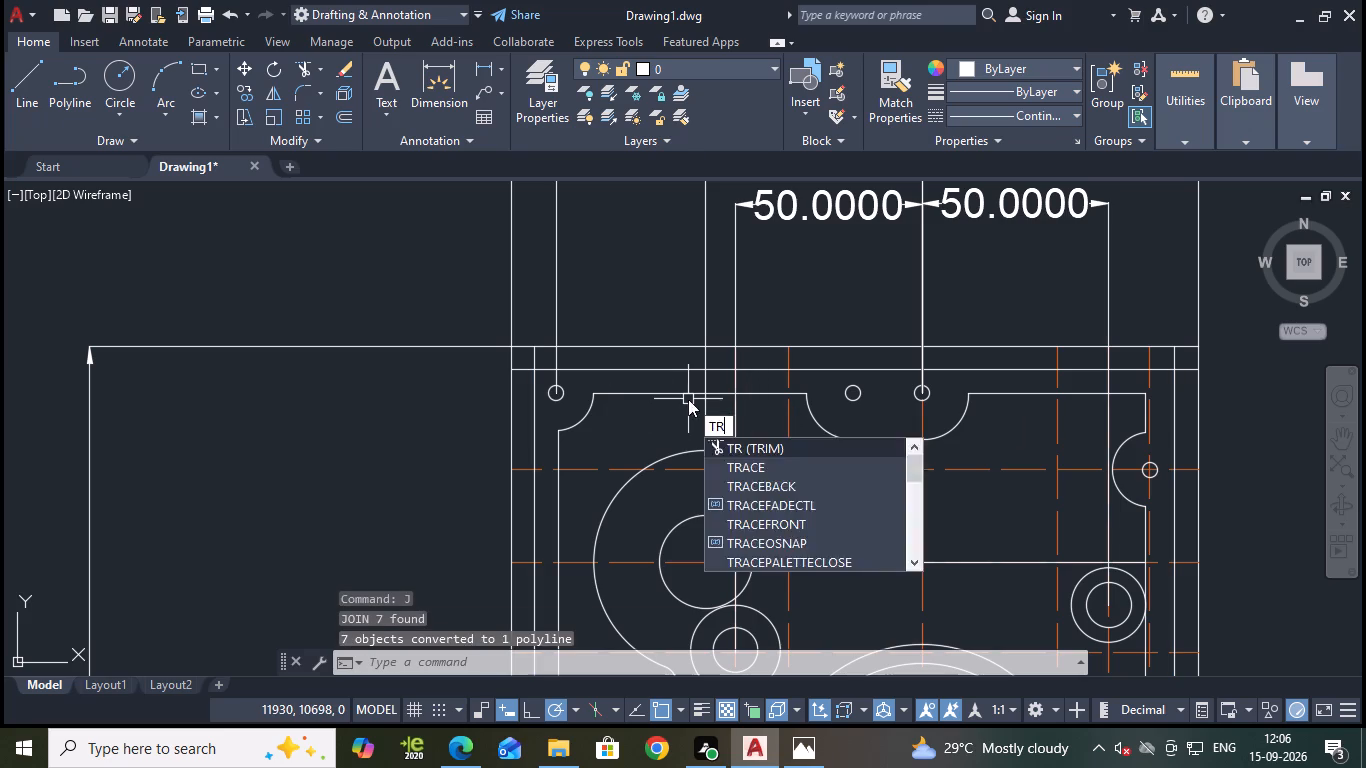
click(518, 371)
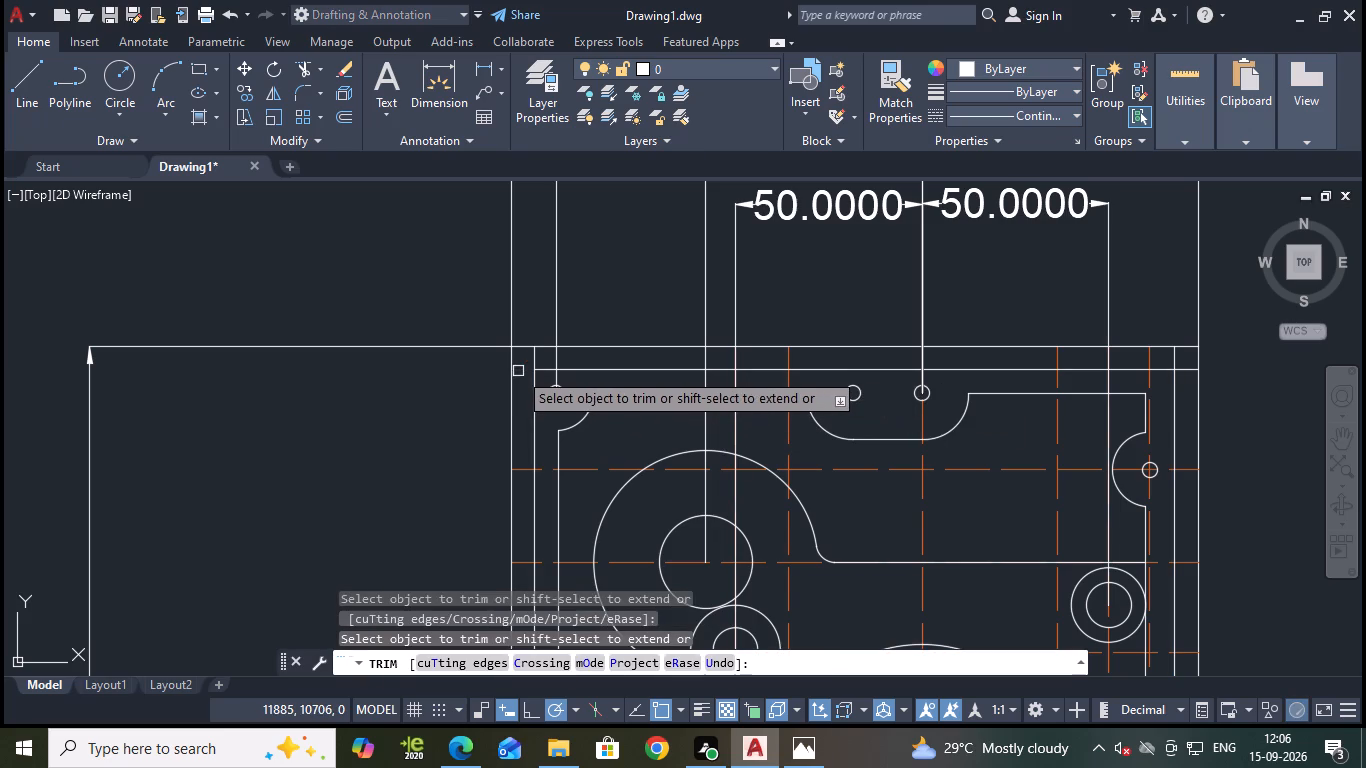
click(529, 358)
click(532, 360)
click(532, 360)
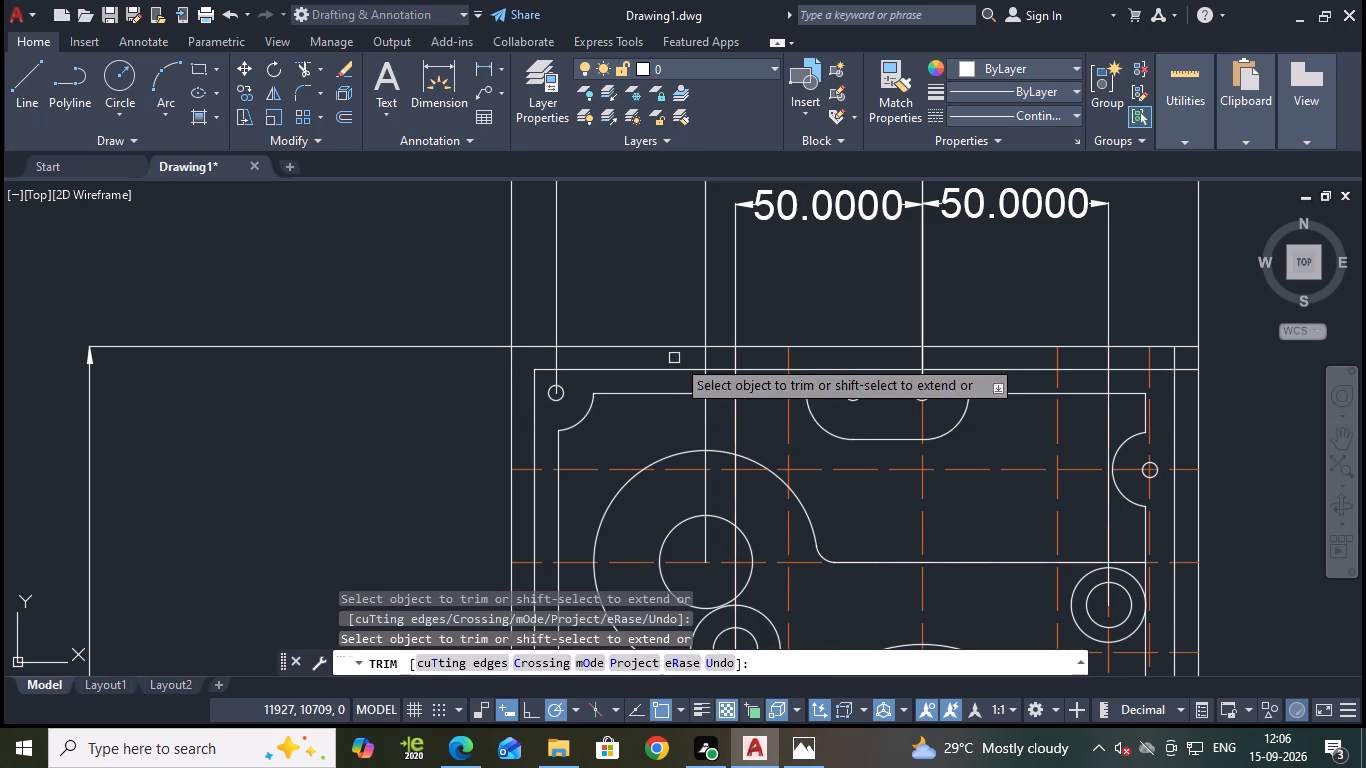
click(1181, 370)
click(1179, 357)
key(Escape)
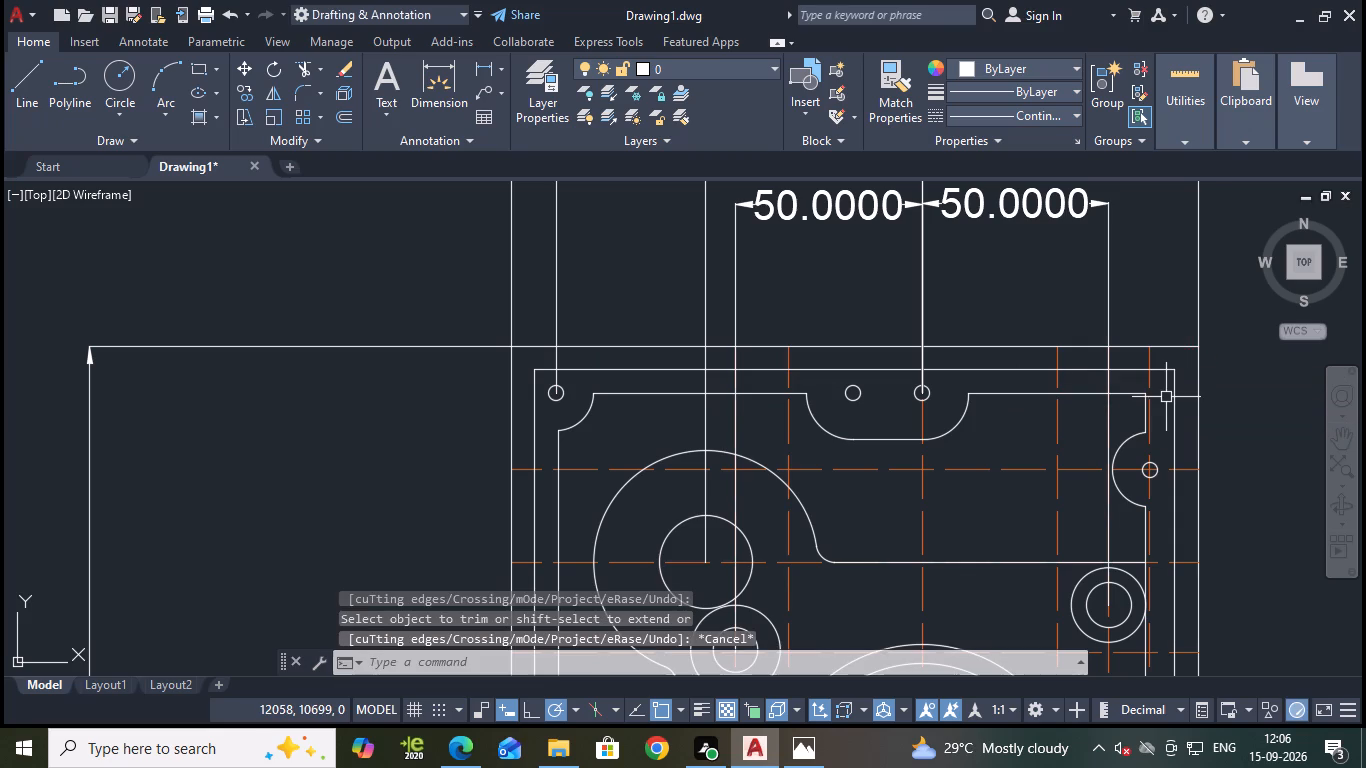
Join the intermediate top line to the rest of the intermediate outline polyline.
click(1171, 413)
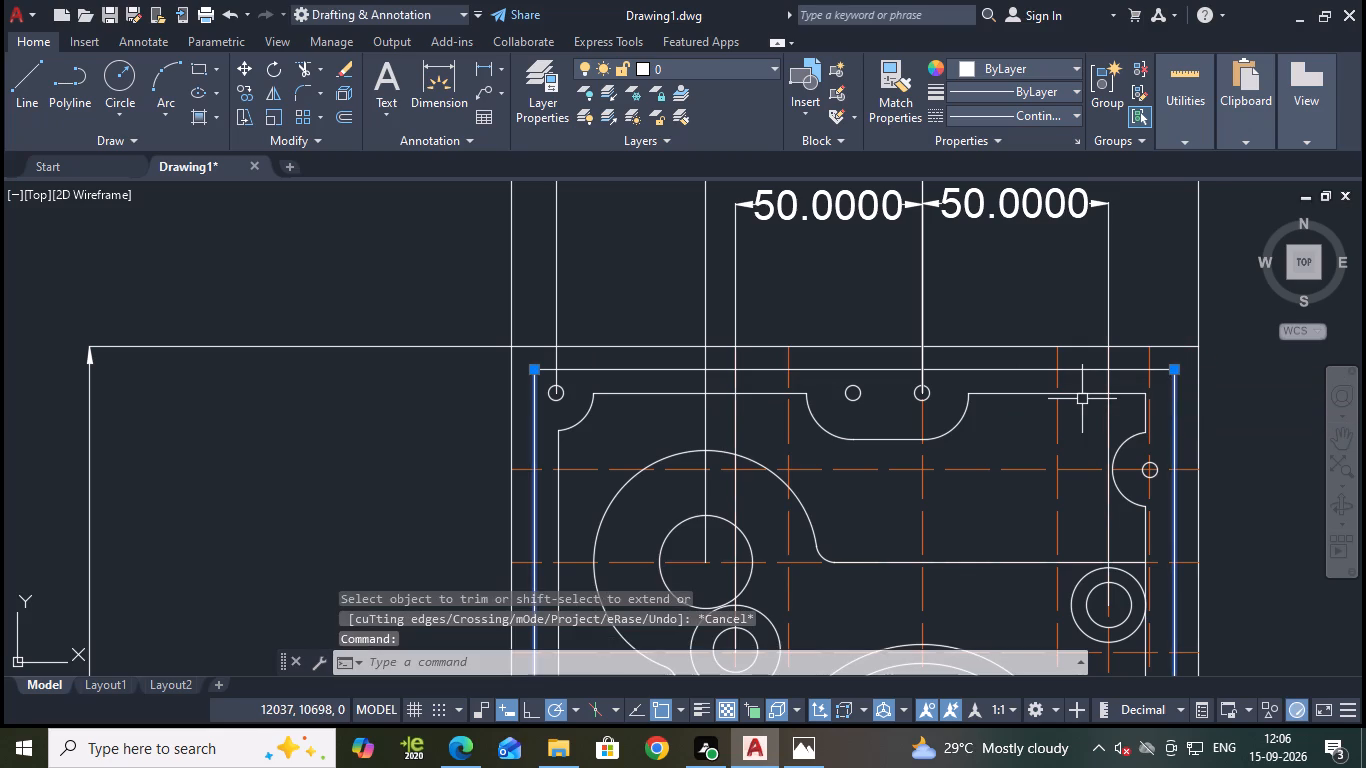
click(986, 369)
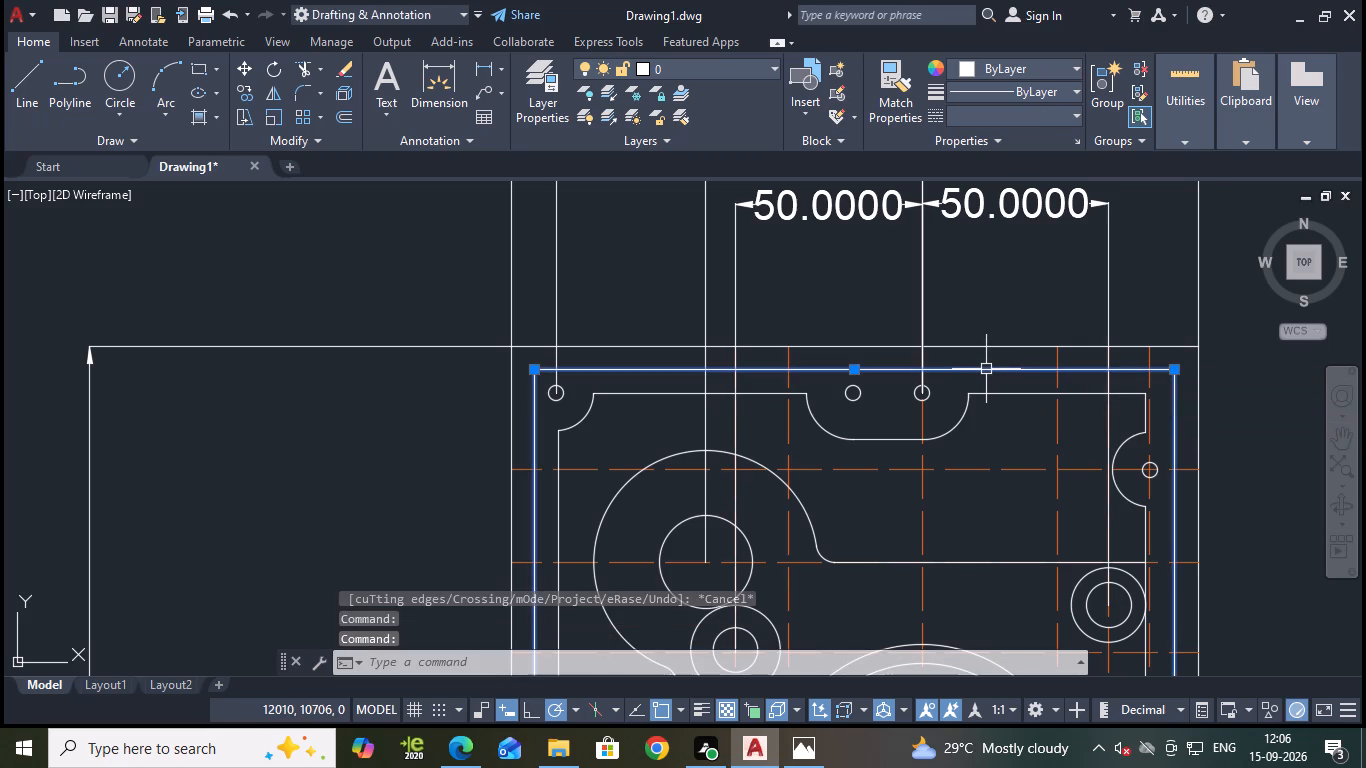
key(j)
key(Return)
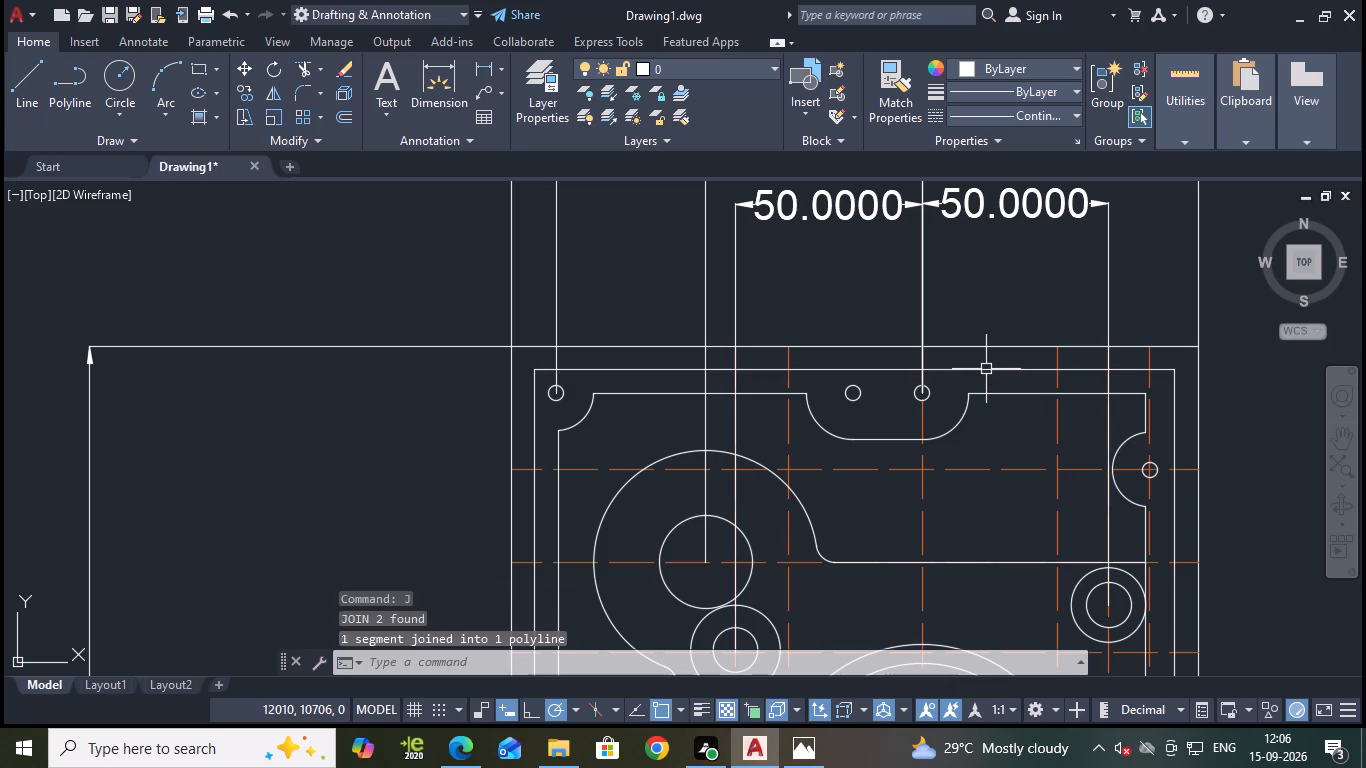
Change the joined intermediate outline's linetype to the dashed ACAD linetype.
click(988, 370)
scroll(993, 384, down, 3)
middle_drag(1121, 493, 1096, 389)
middle_drag(1098, 417, 1104, 295)
middle_drag(1104, 295, 1114, 407)
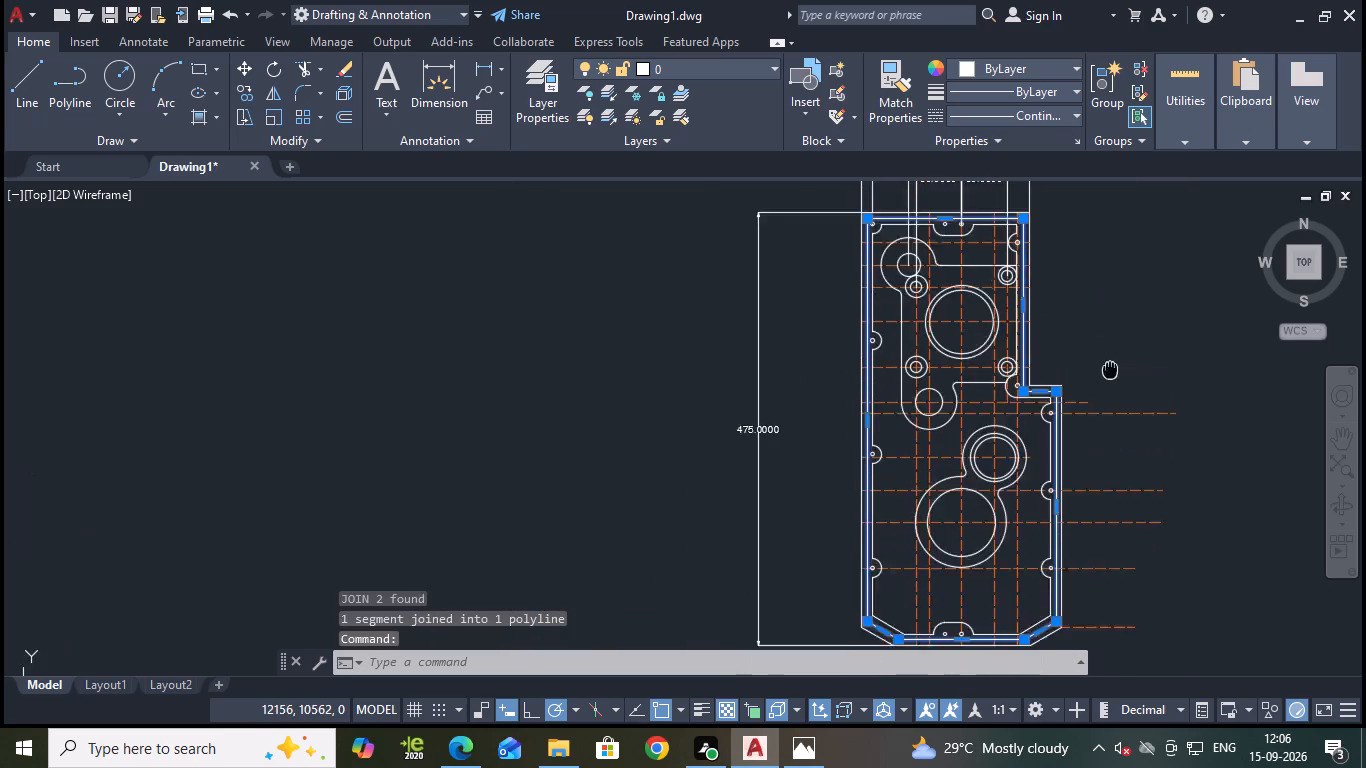
middle_drag(1114, 407, 1117, 451)
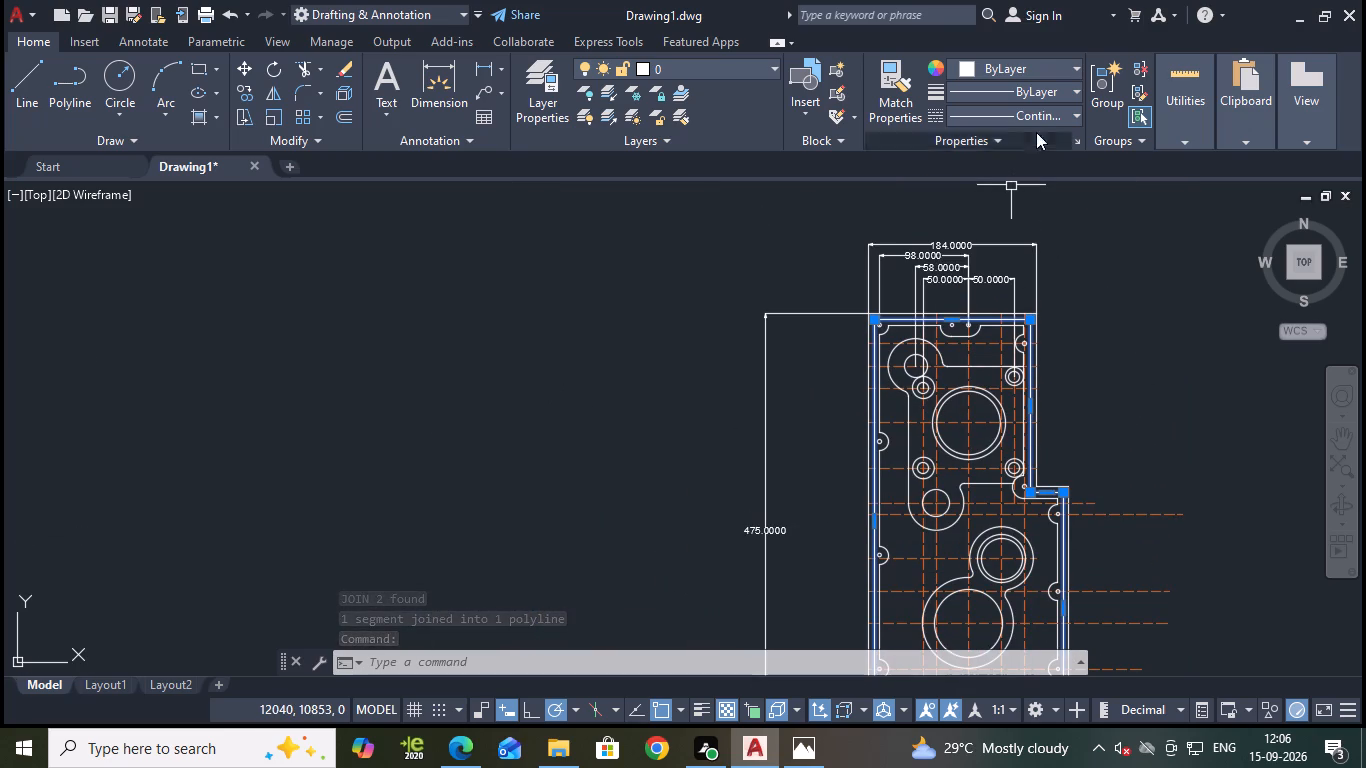
click(1039, 109)
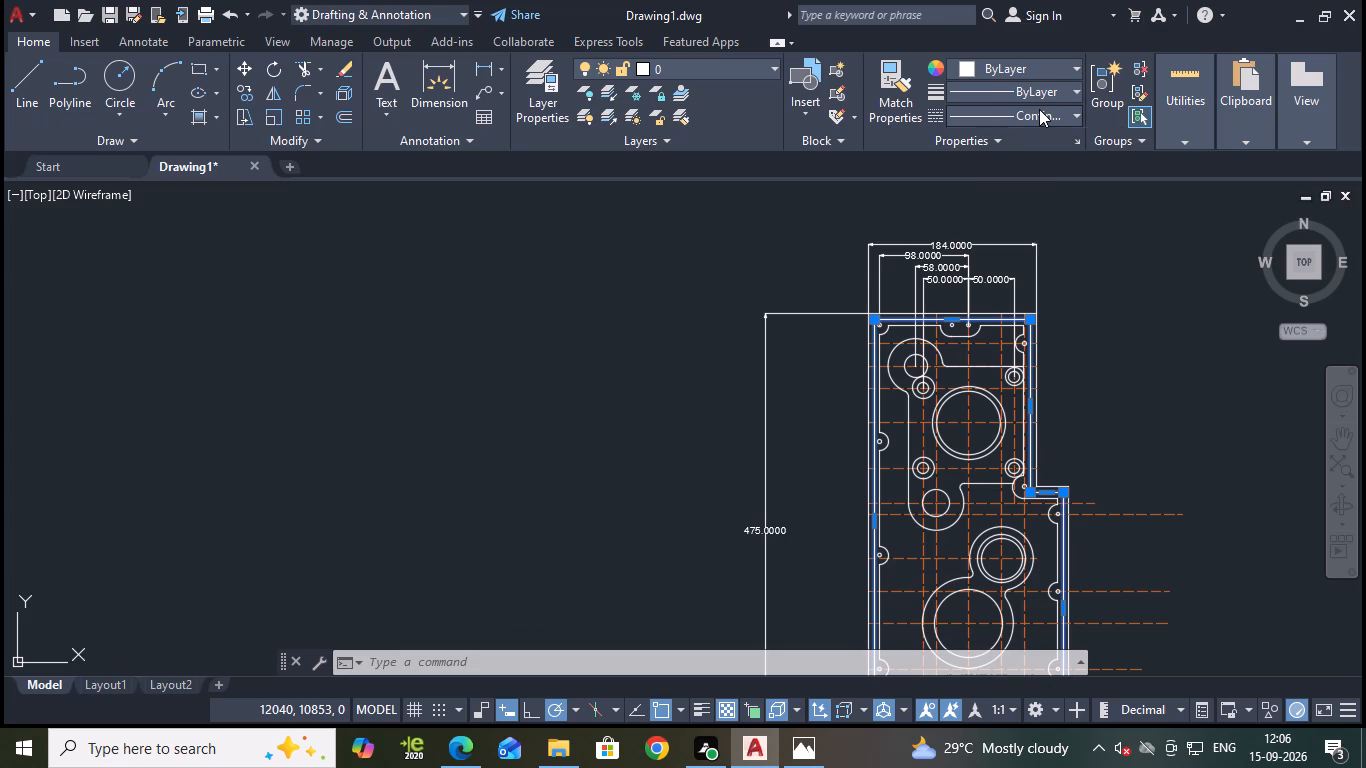
click(1057, 184)
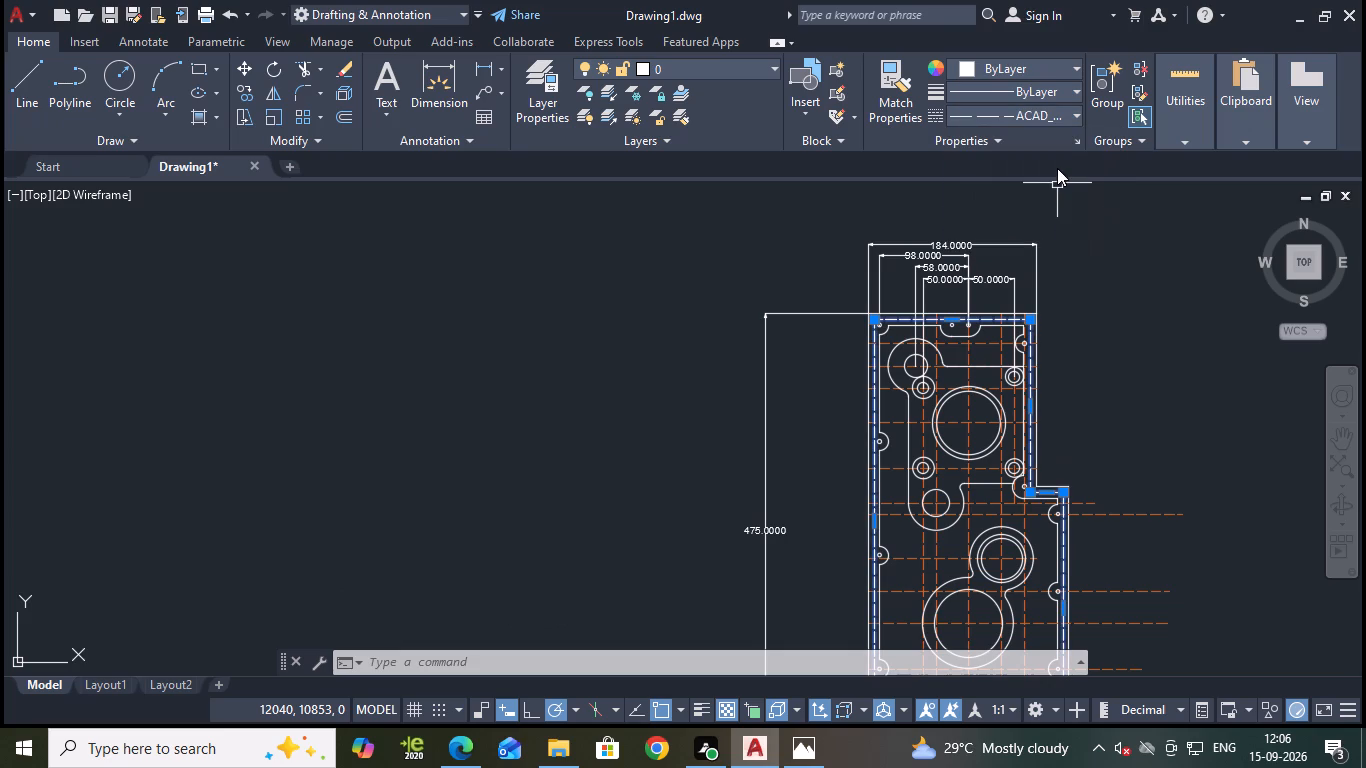
Set the intermediate outline's colour to yellow 244,238,81.
click(1016, 93)
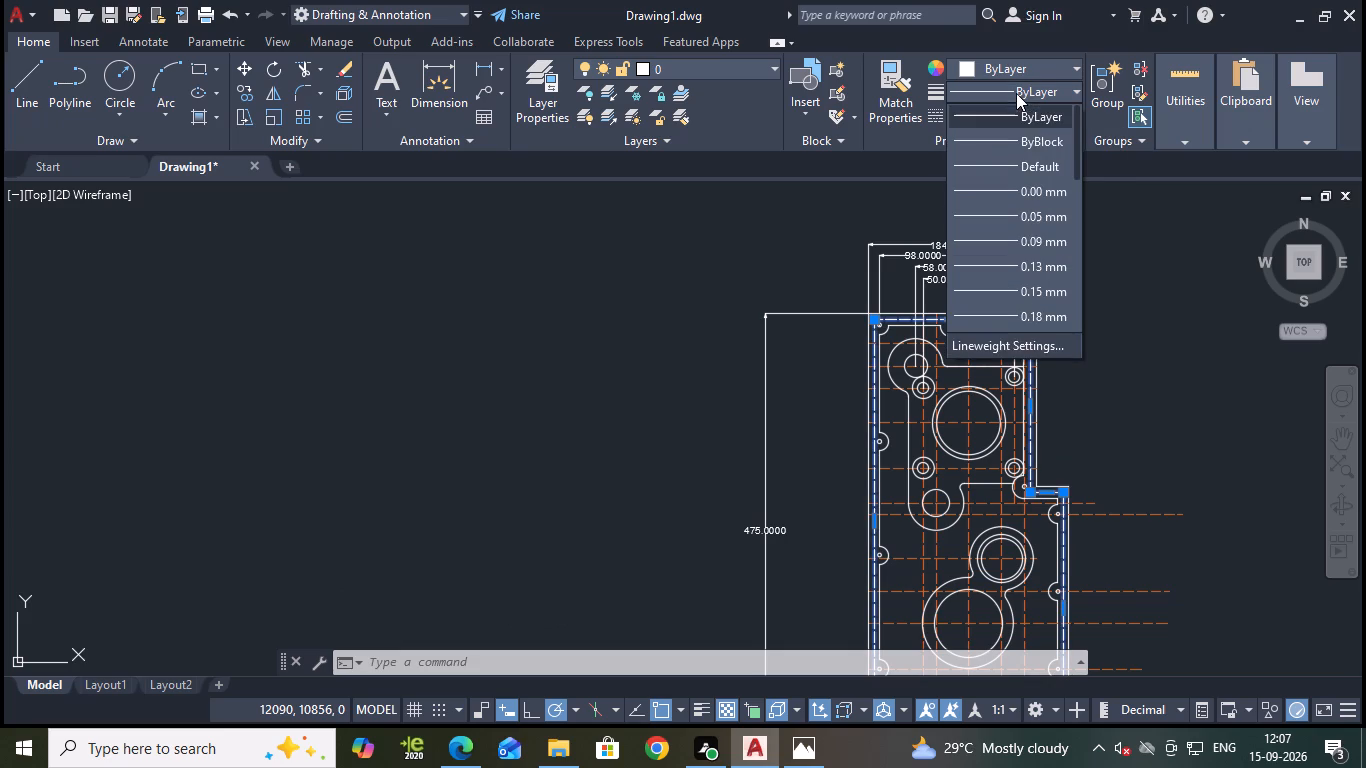
click(1035, 64)
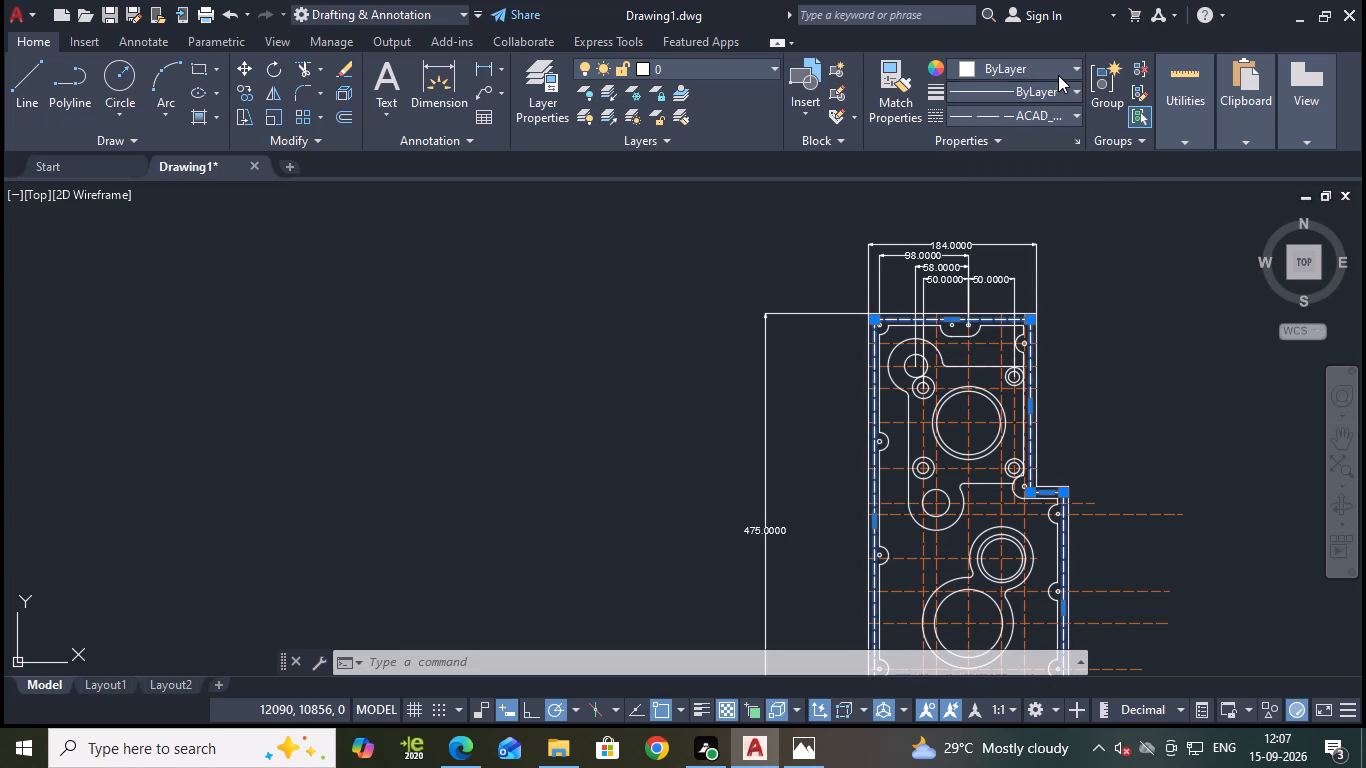
click(1063, 67)
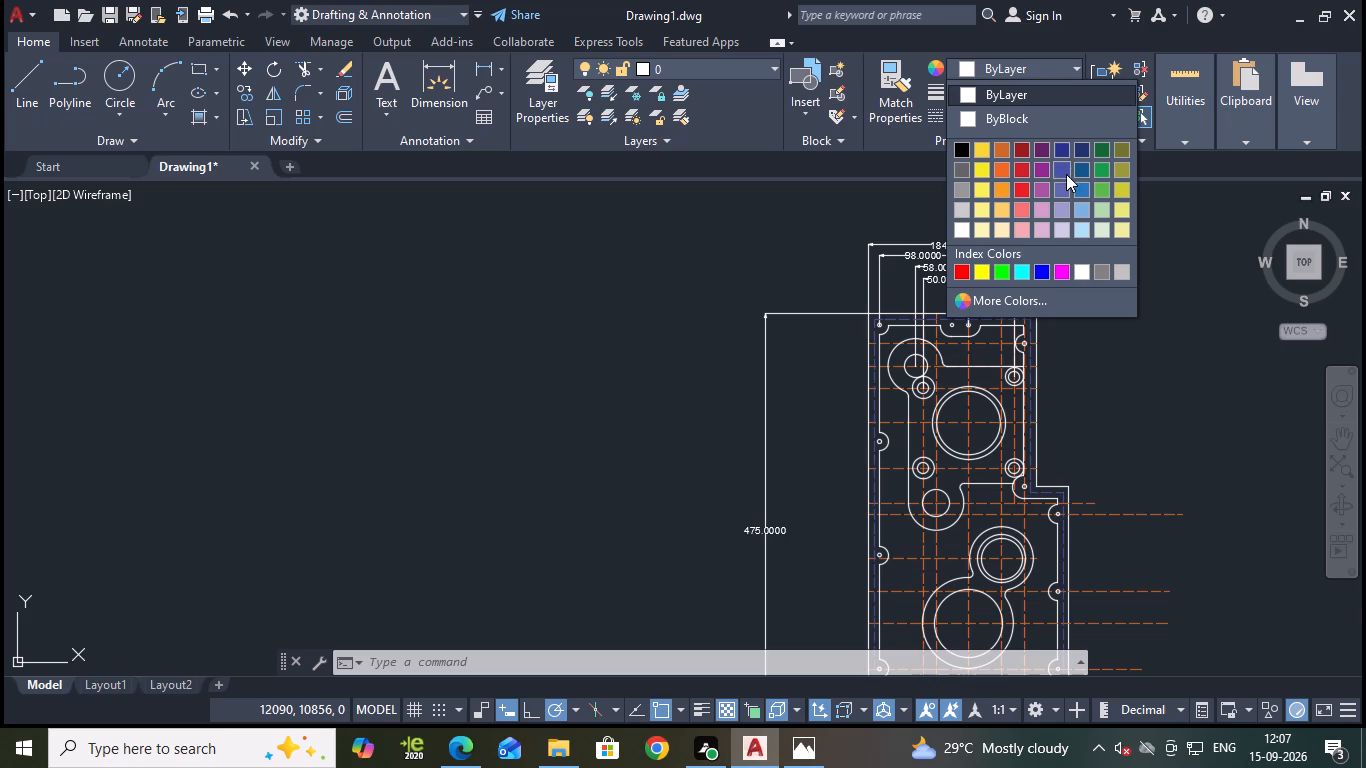
click(986, 190)
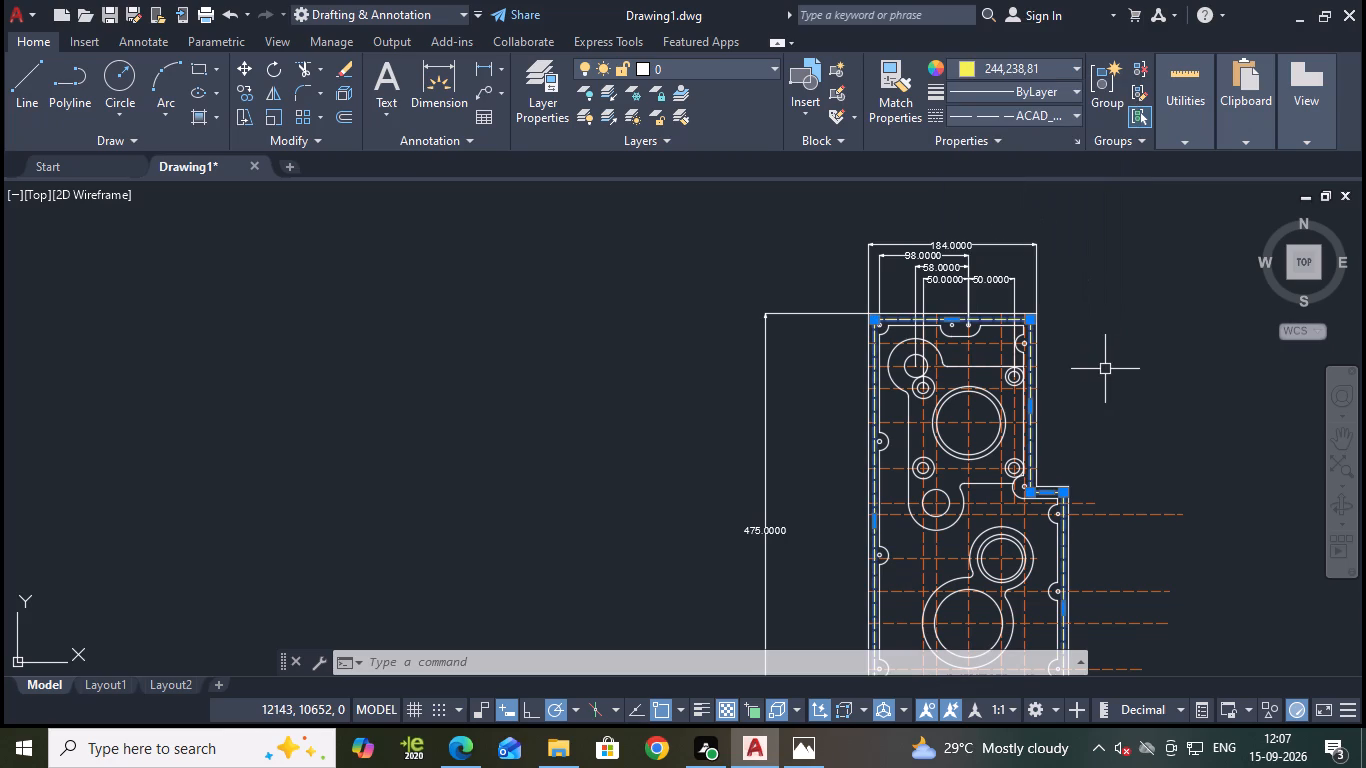
key(Escape)
Save the drawing.
scroll(1109, 369, up, 1)
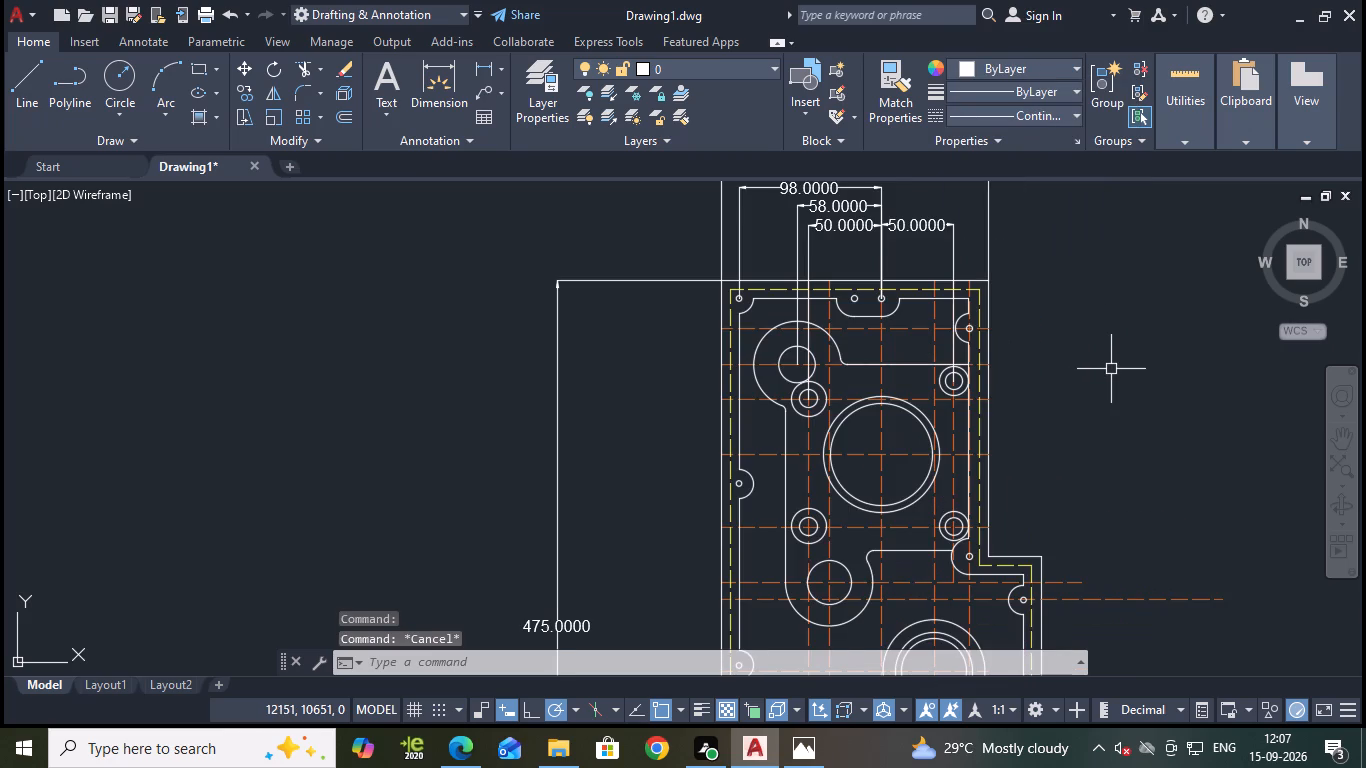
key(ctrl+s)
Add a vertical linear dimension from the upper right edge notch's small hole centre to the plate's top edge, placed outside the right edge.
middle_drag(1068, 405, 941, 231)
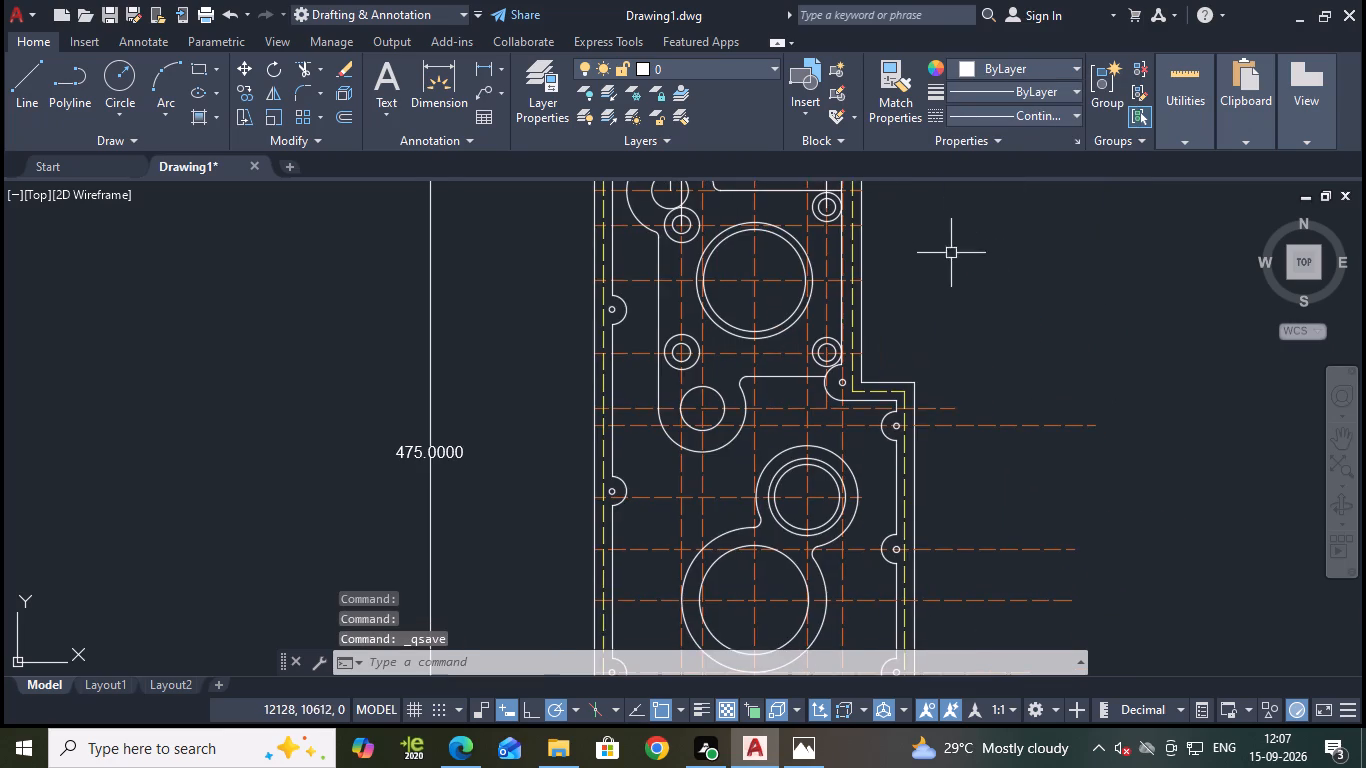
scroll(991, 273, down, 1)
middle_drag(1007, 247, 1008, 357)
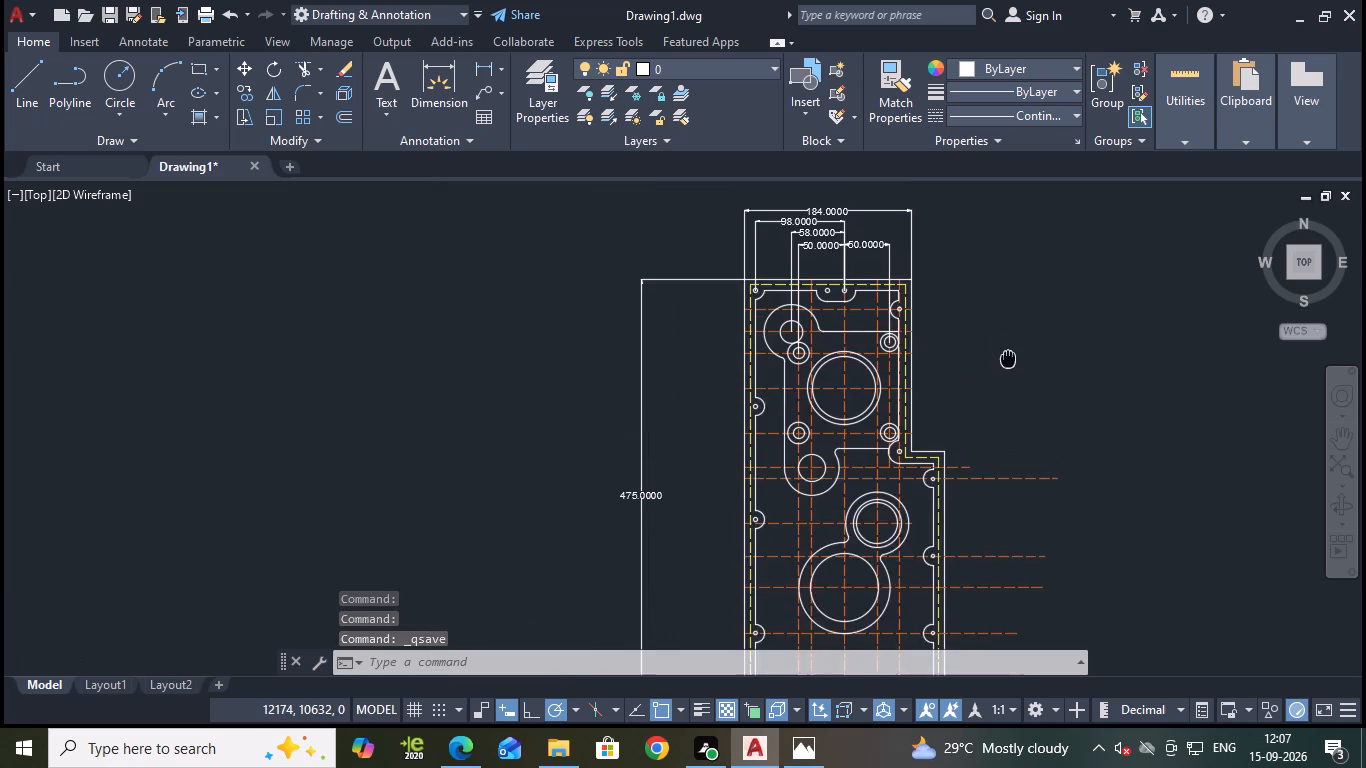
middle_drag(1008, 357, 1019, 285)
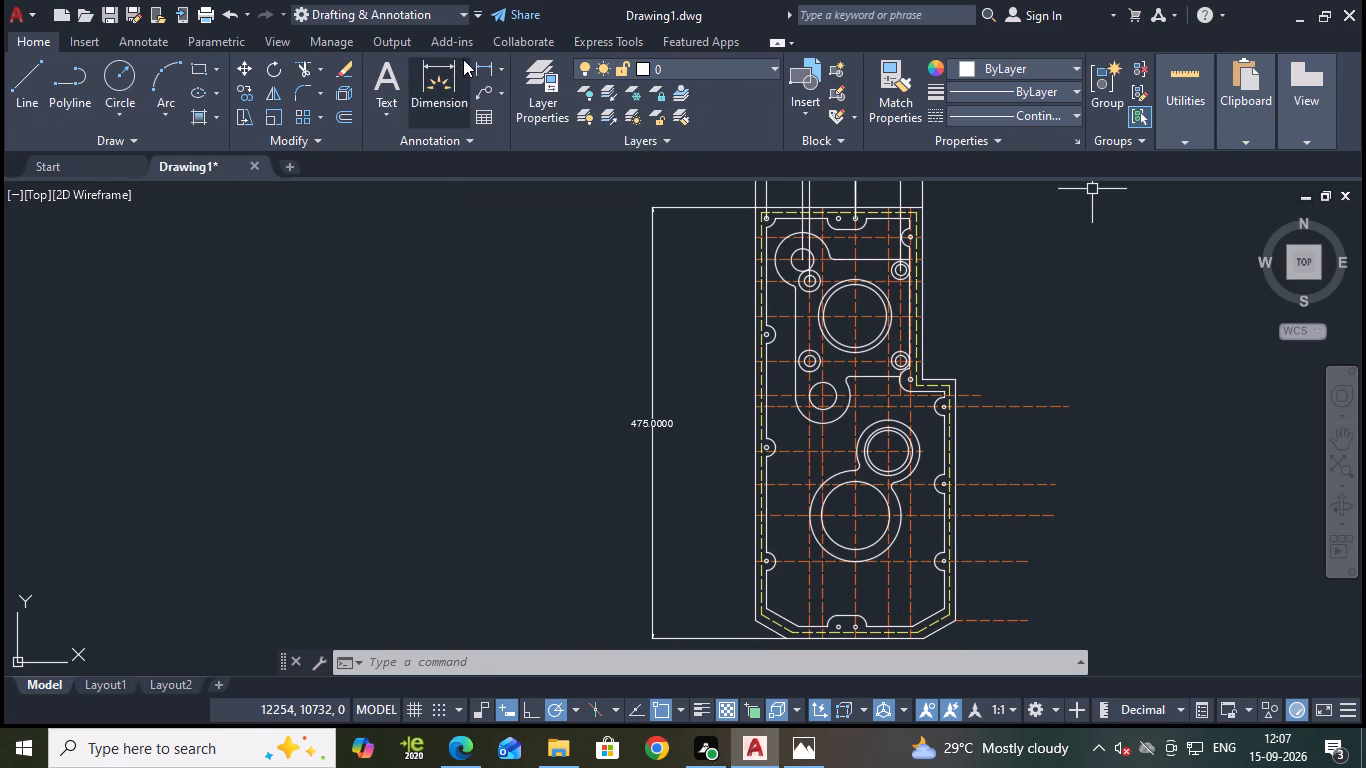
click(478, 66)
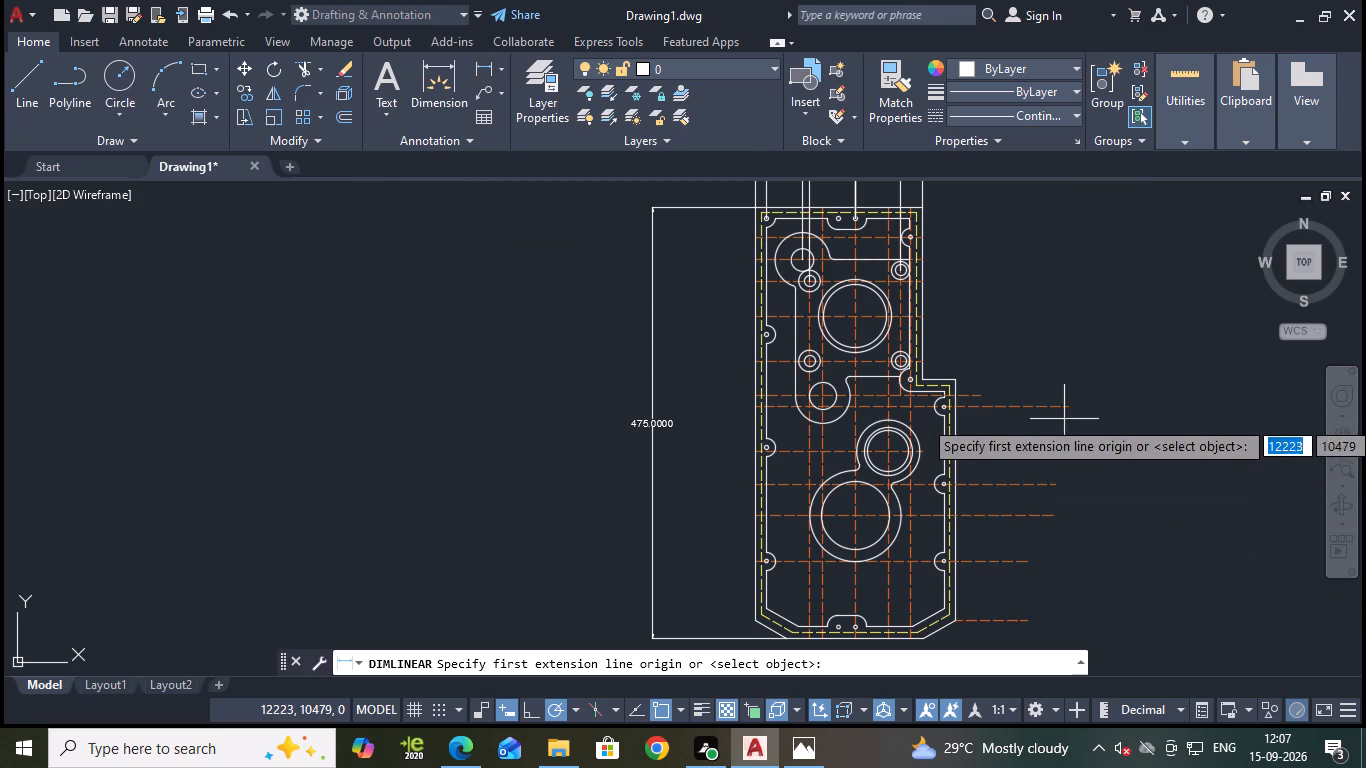
middle_drag(1077, 283, 1103, 318)
scroll(966, 257, up, 2)
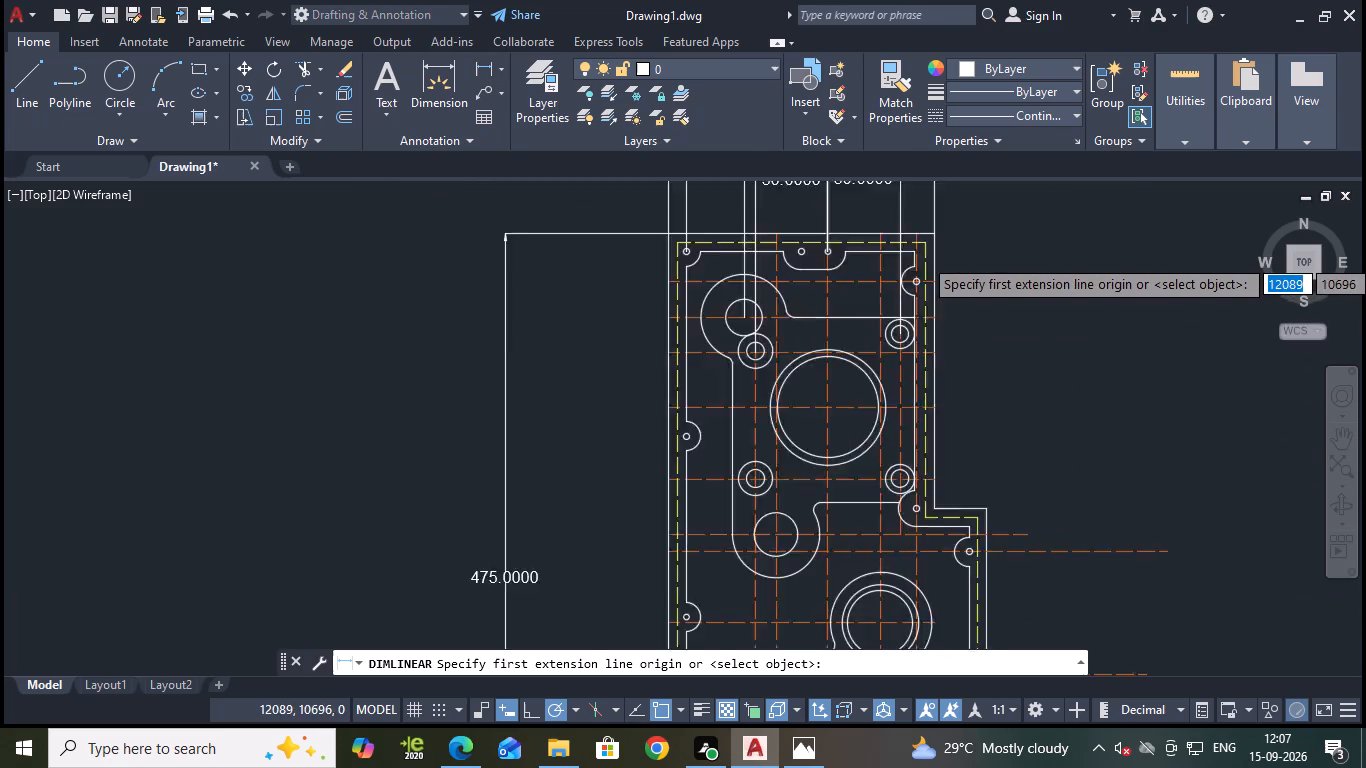
middle_drag(984, 308, 987, 373)
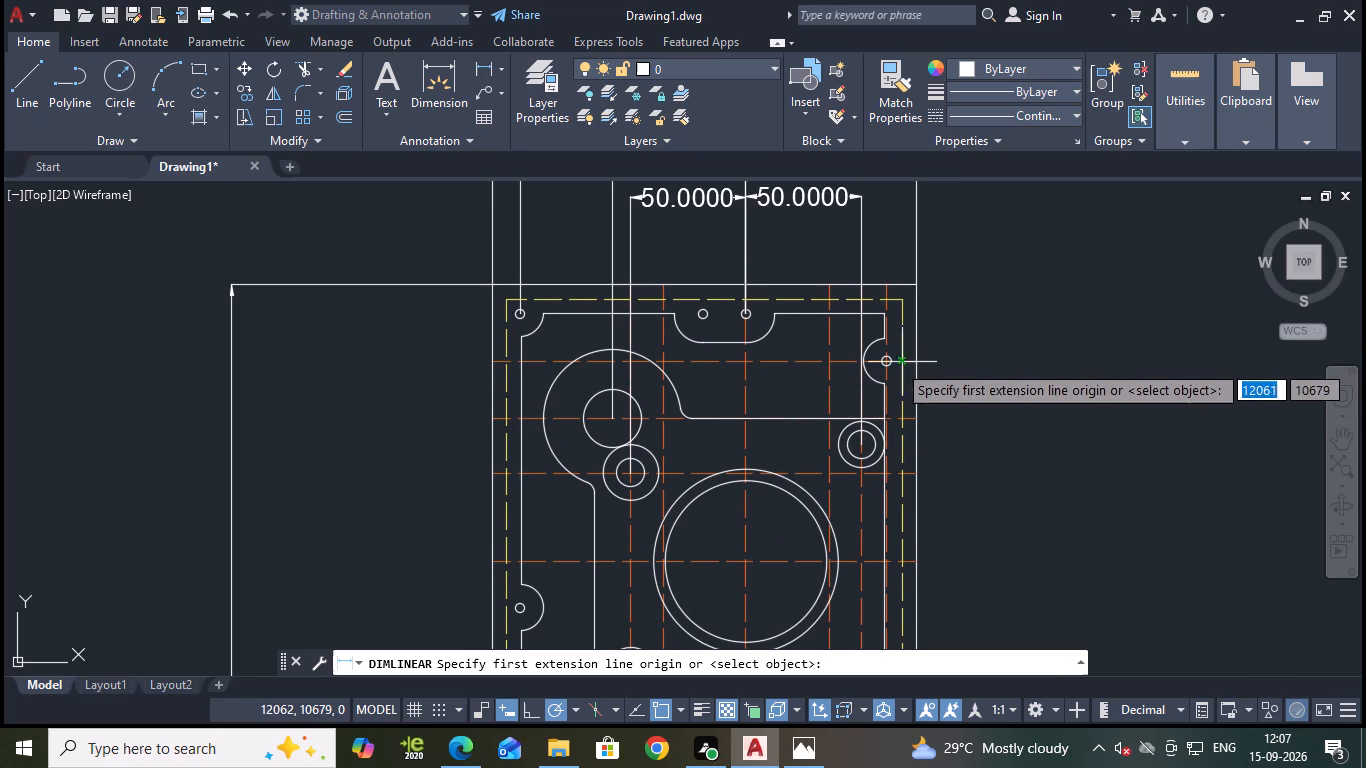
scroll(890, 374, up, 1)
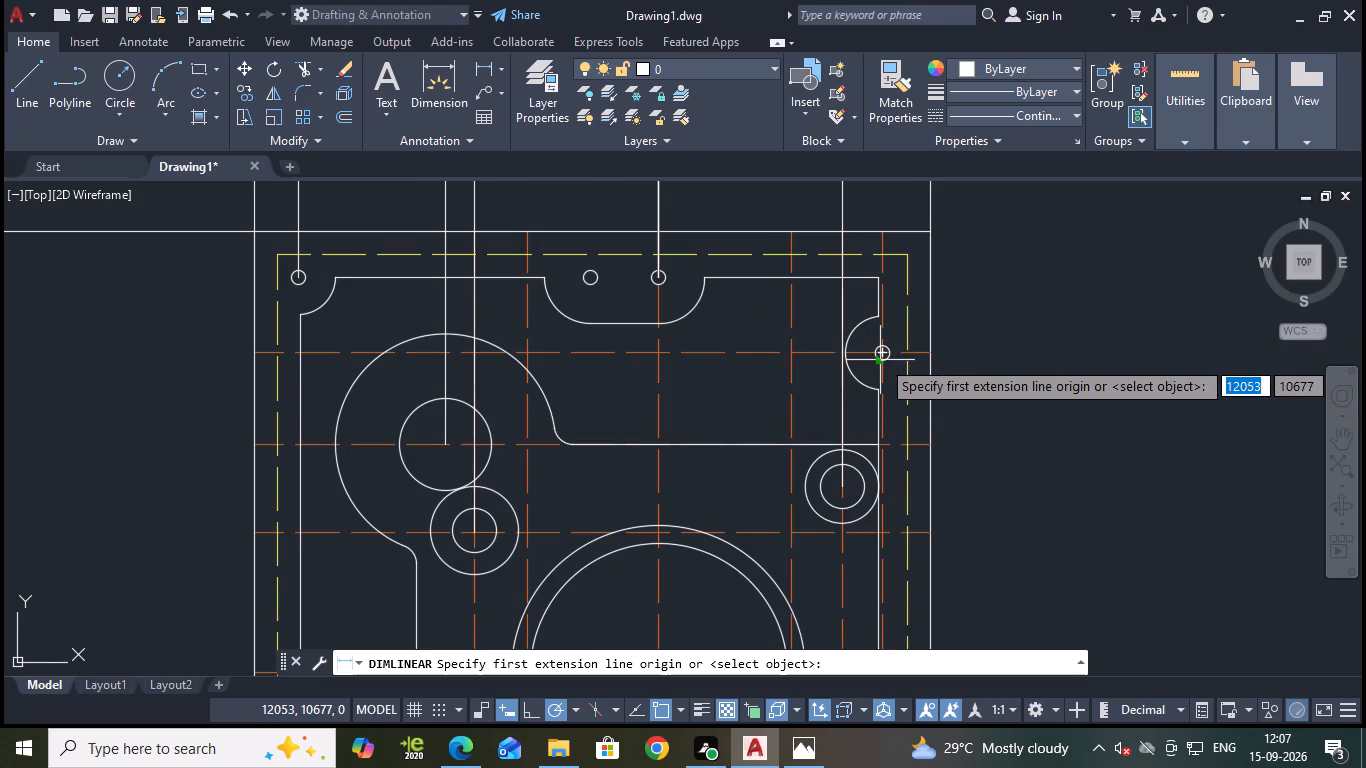
click(883, 355)
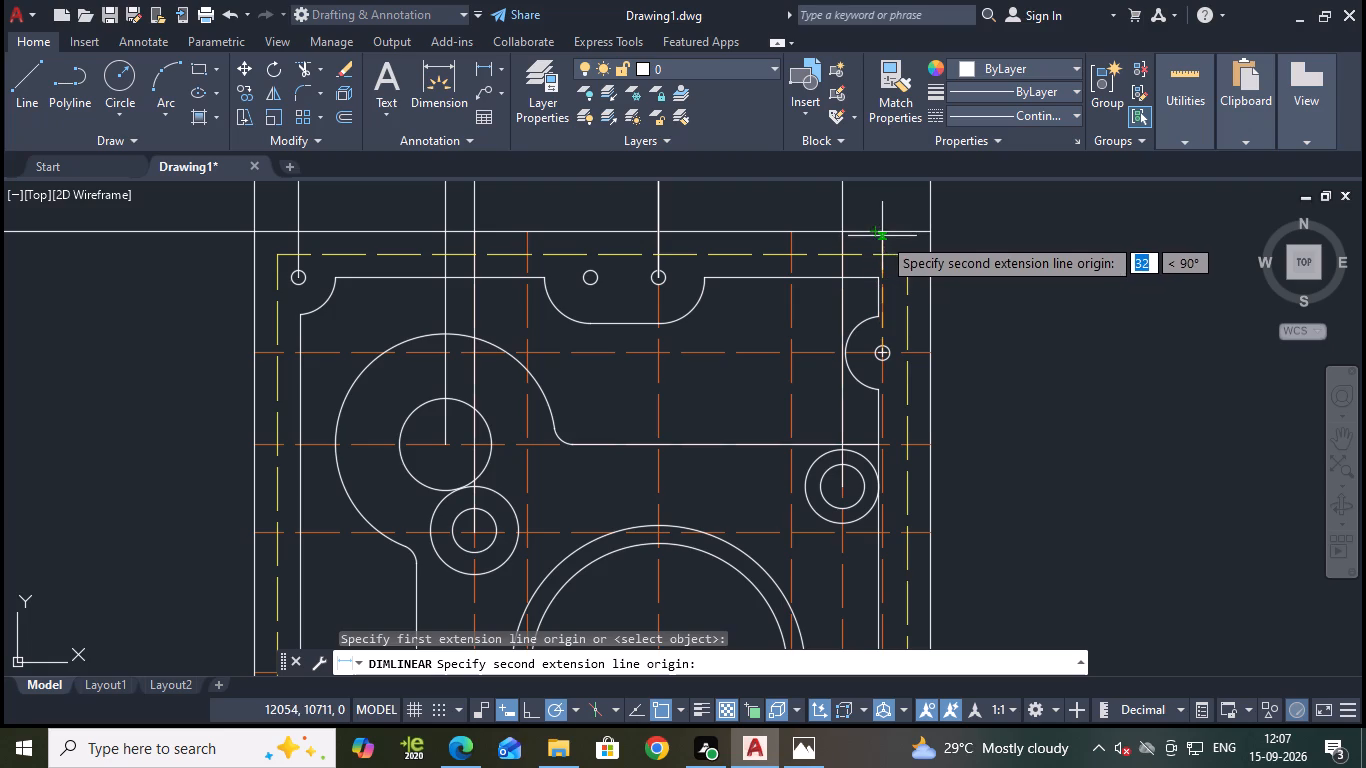
click(882, 232)
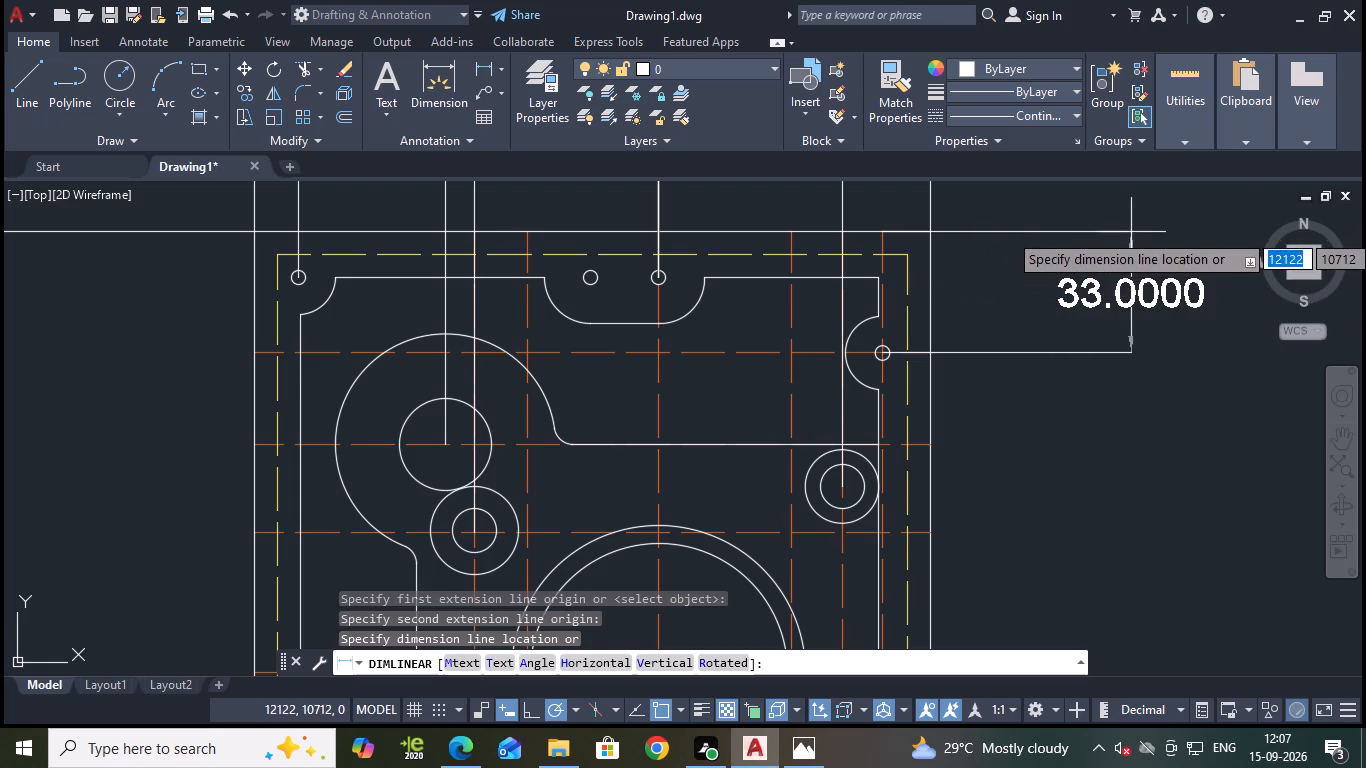
scroll(1109, 259, down, 1)
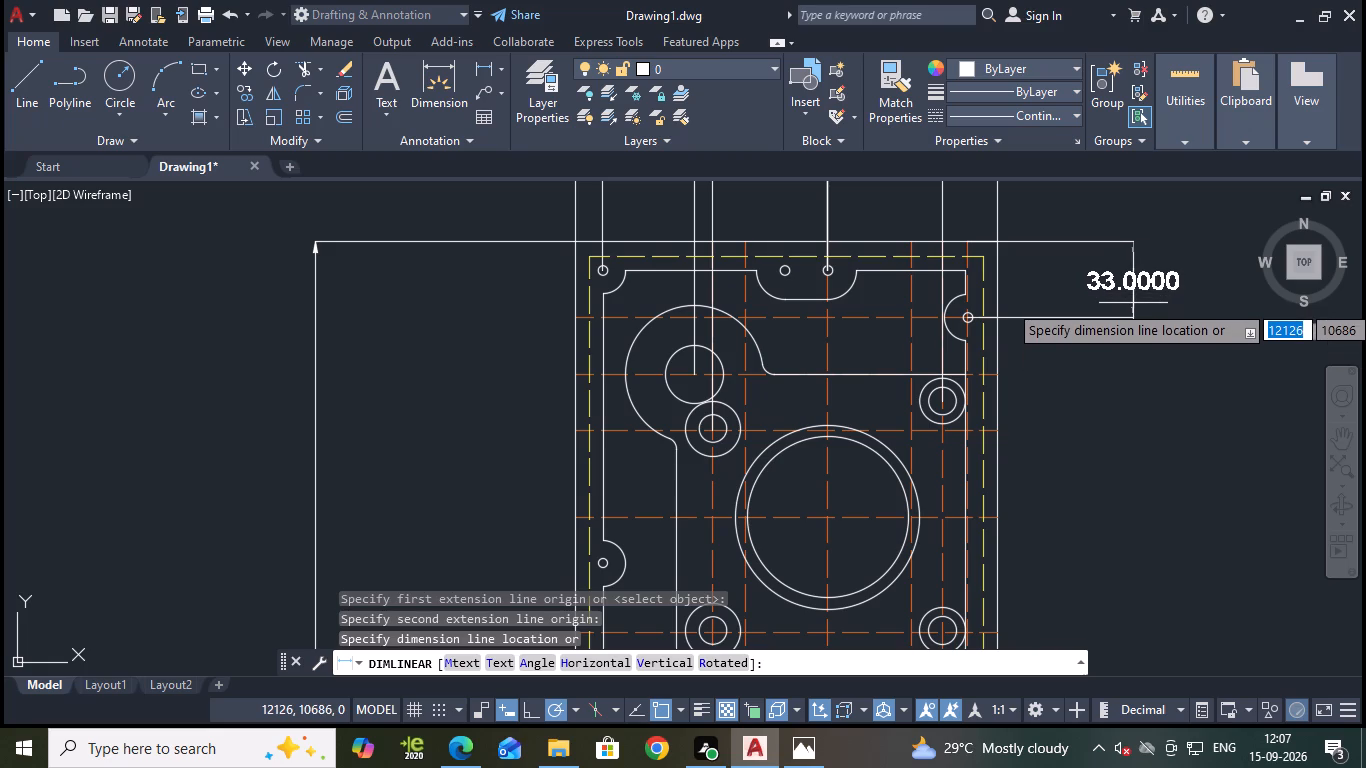
middle_drag(1134, 312, 1052, 254)
scroll(1052, 254, down, 1)
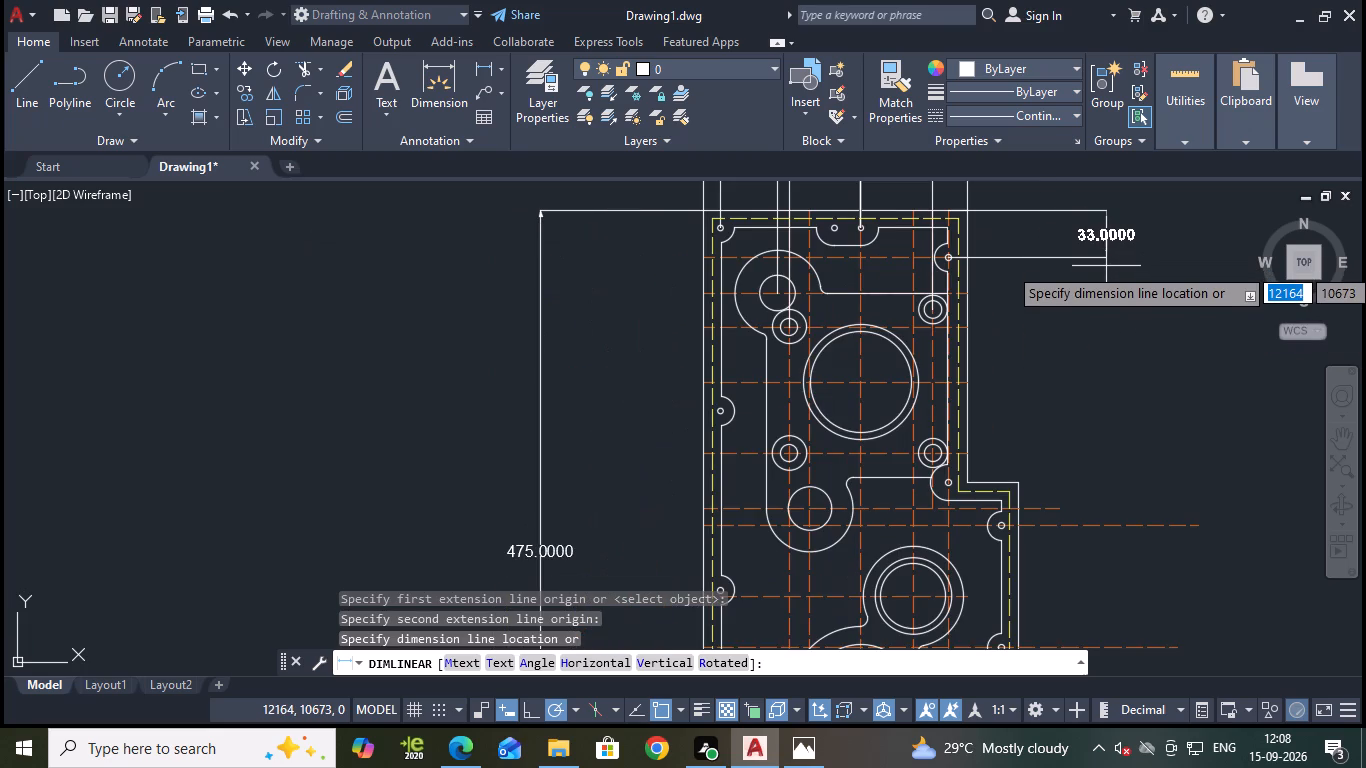
click(1019, 252)
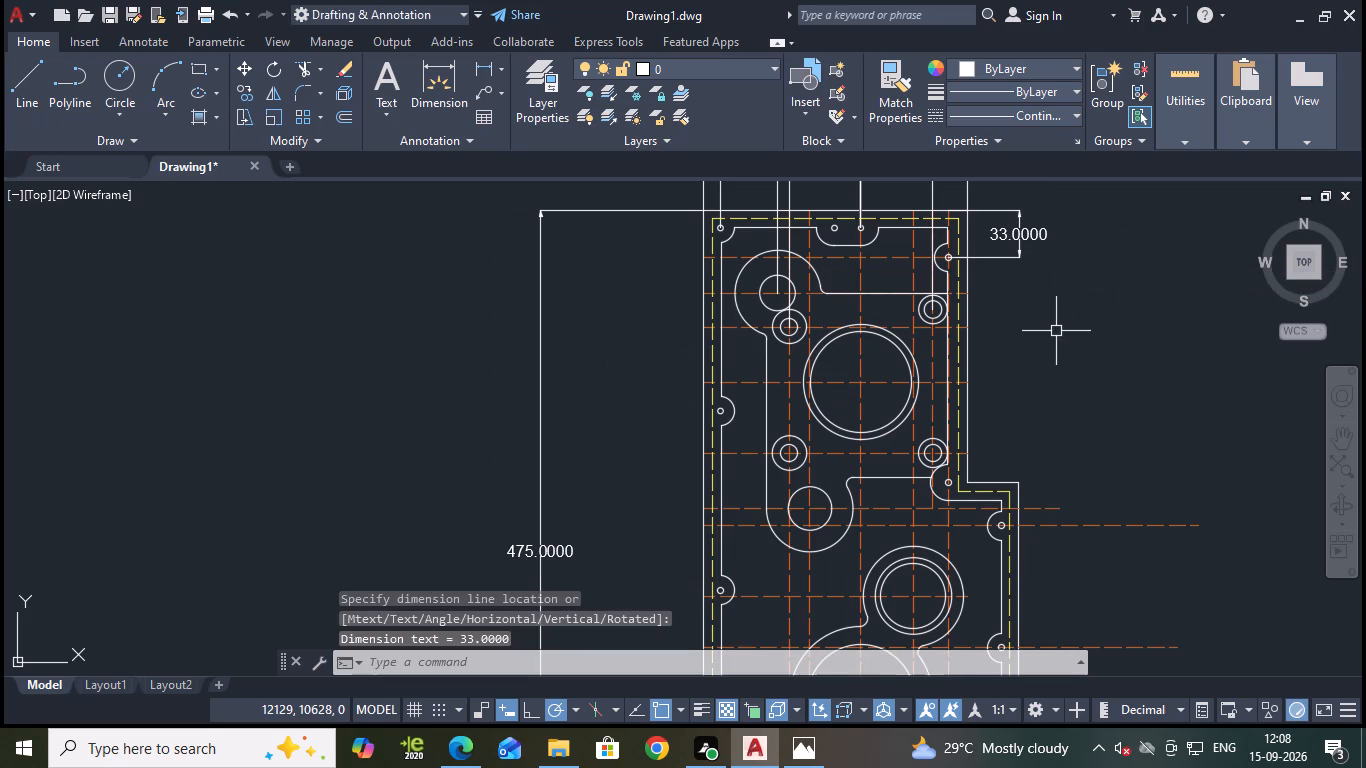
key(Escape)
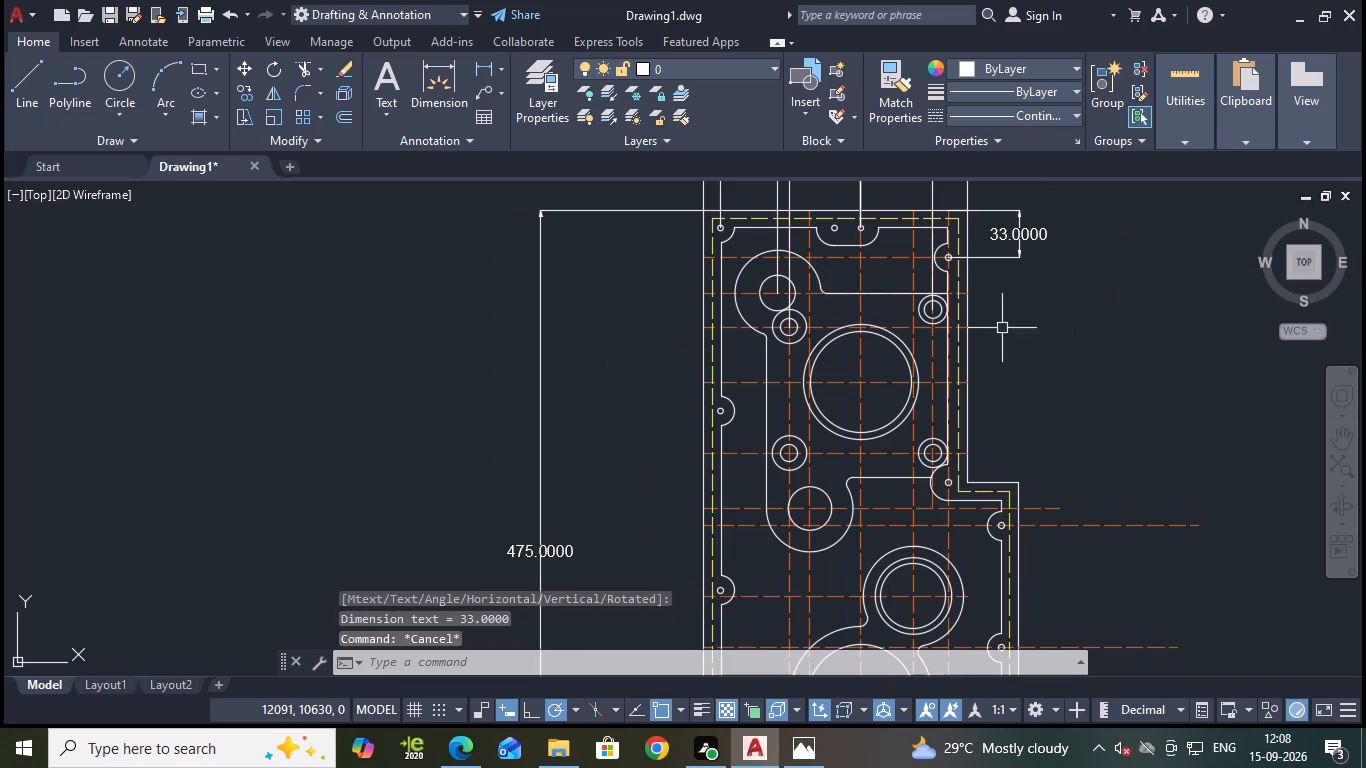
Add a vertical linear dimension outside the right edge between the large upper circle's centreline and the upper right notch hole's centreline.
click(473, 67)
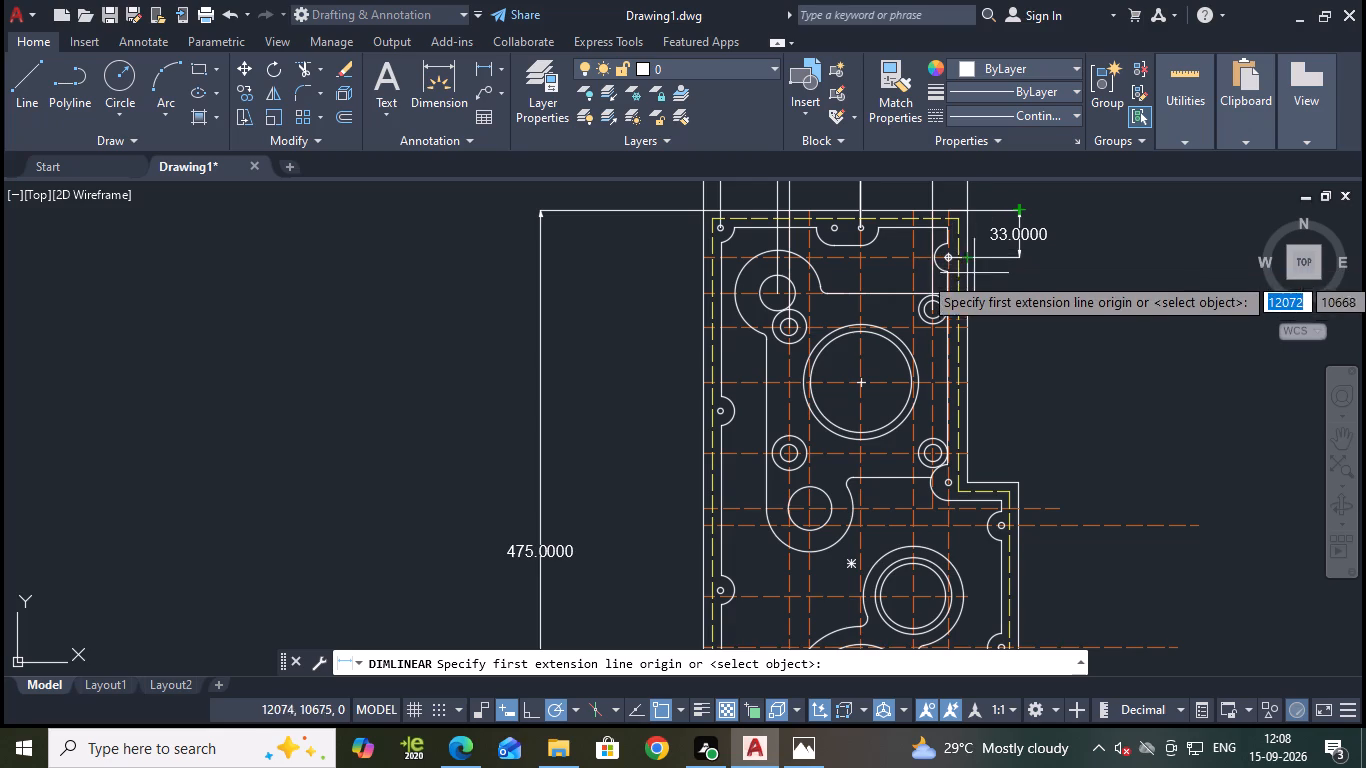
scroll(974, 285, up, 1)
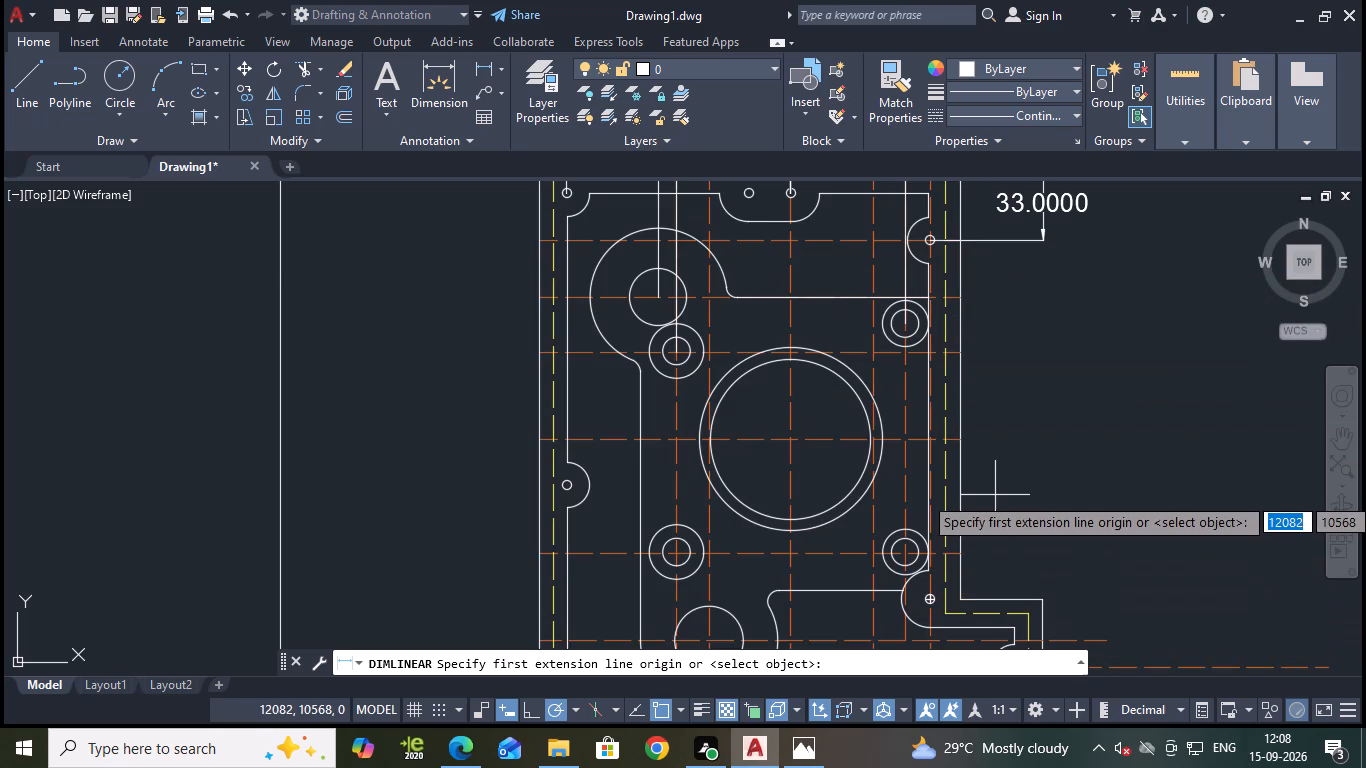
click(957, 441)
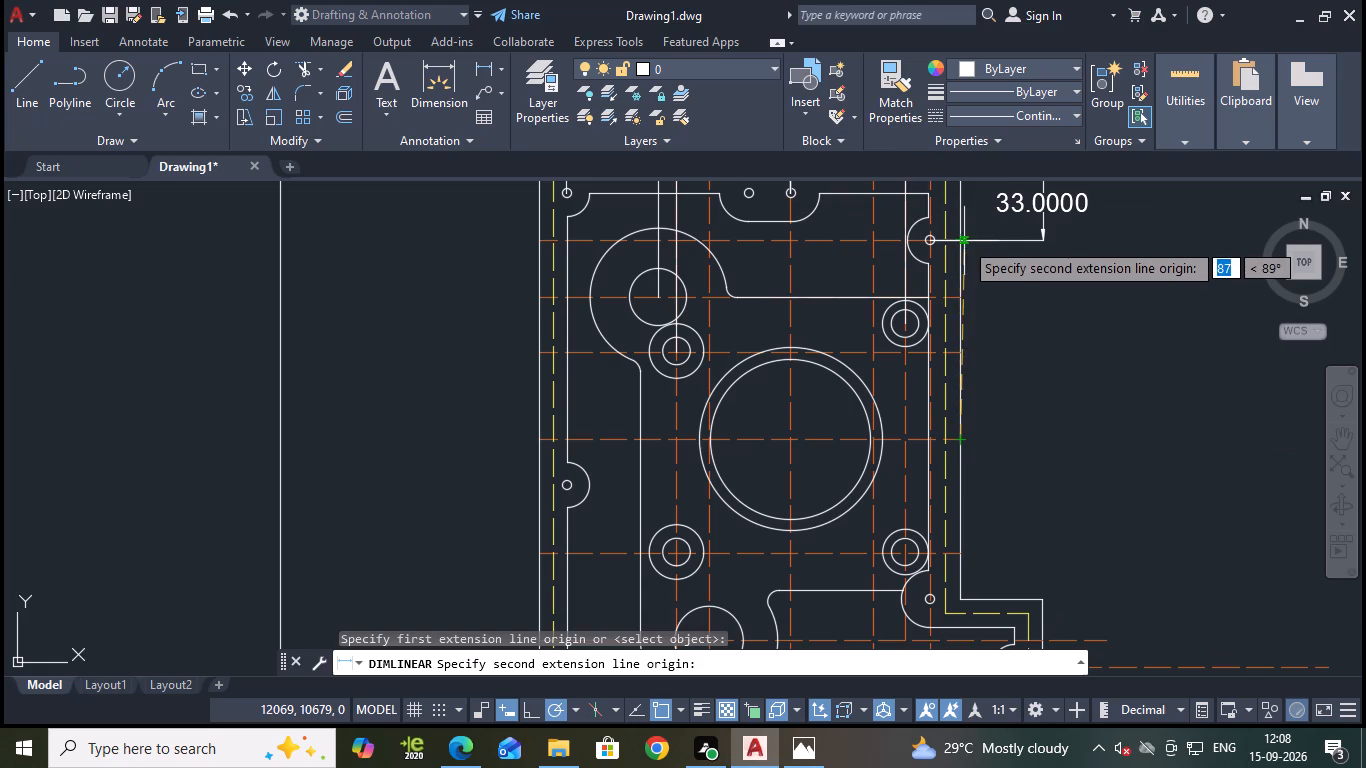
click(962, 241)
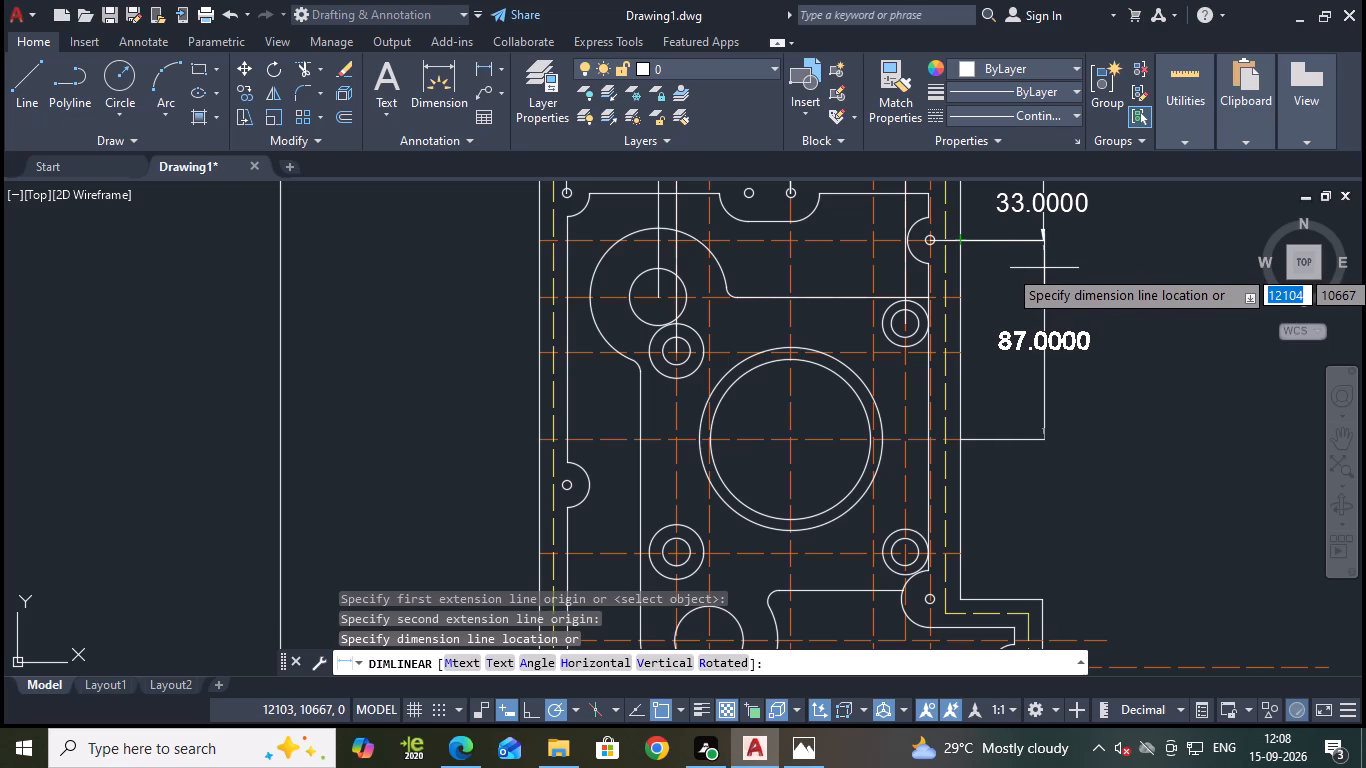
click(1139, 268)
Move the notch hole's top-edge dimension line outward, in line with the vertical dimension just below it.
scroll(1145, 270, down, 1)
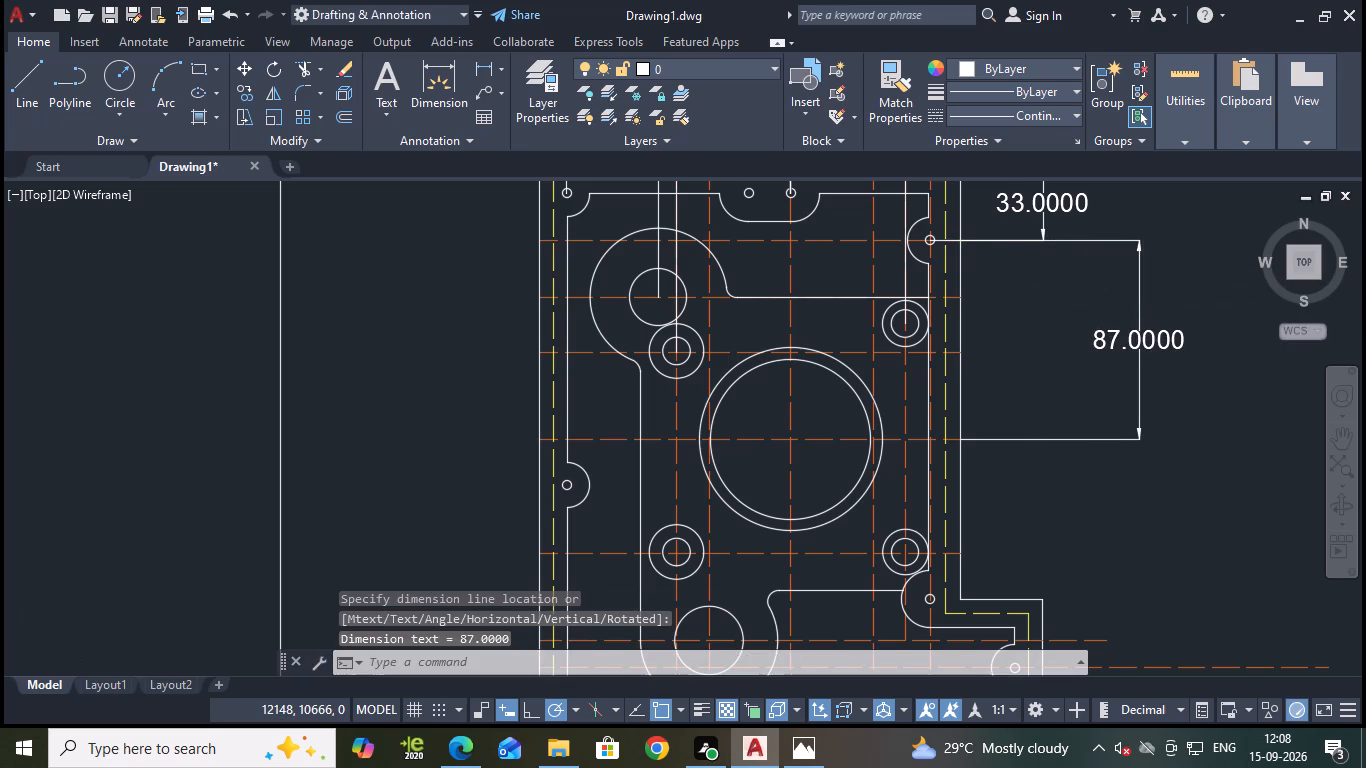
middle_drag(1145, 270, 1095, 350)
click(1020, 306)
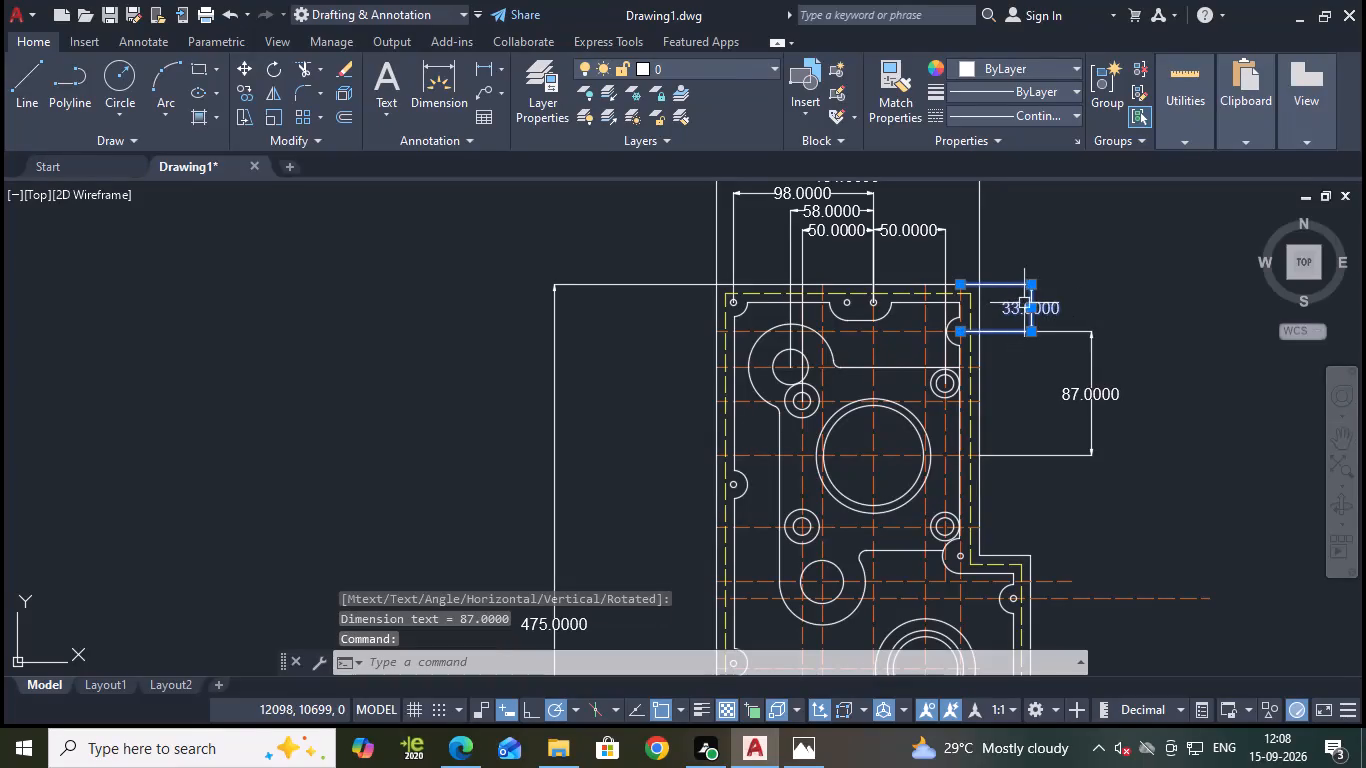
click(1027, 305)
click(1031, 306)
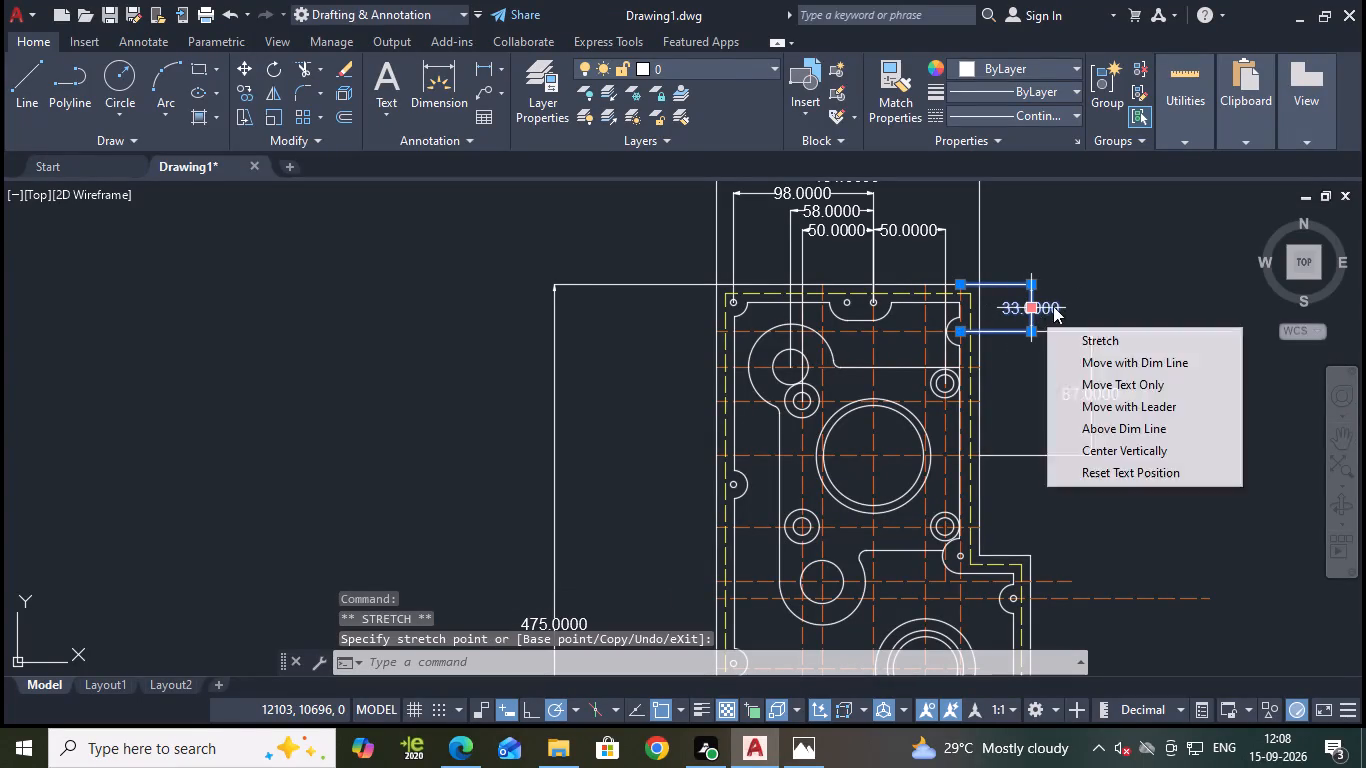
drag(1034, 309, 1090, 311)
click(1090, 311)
key(Escape)
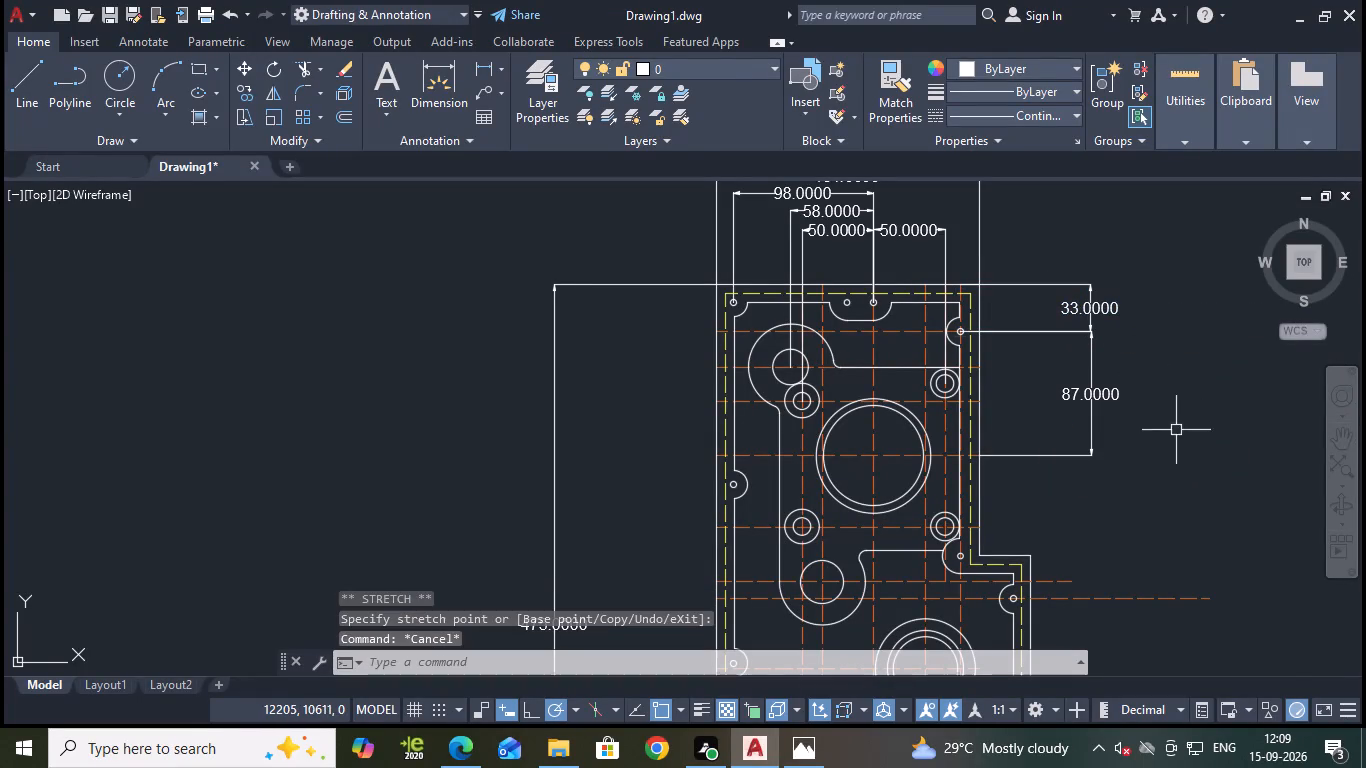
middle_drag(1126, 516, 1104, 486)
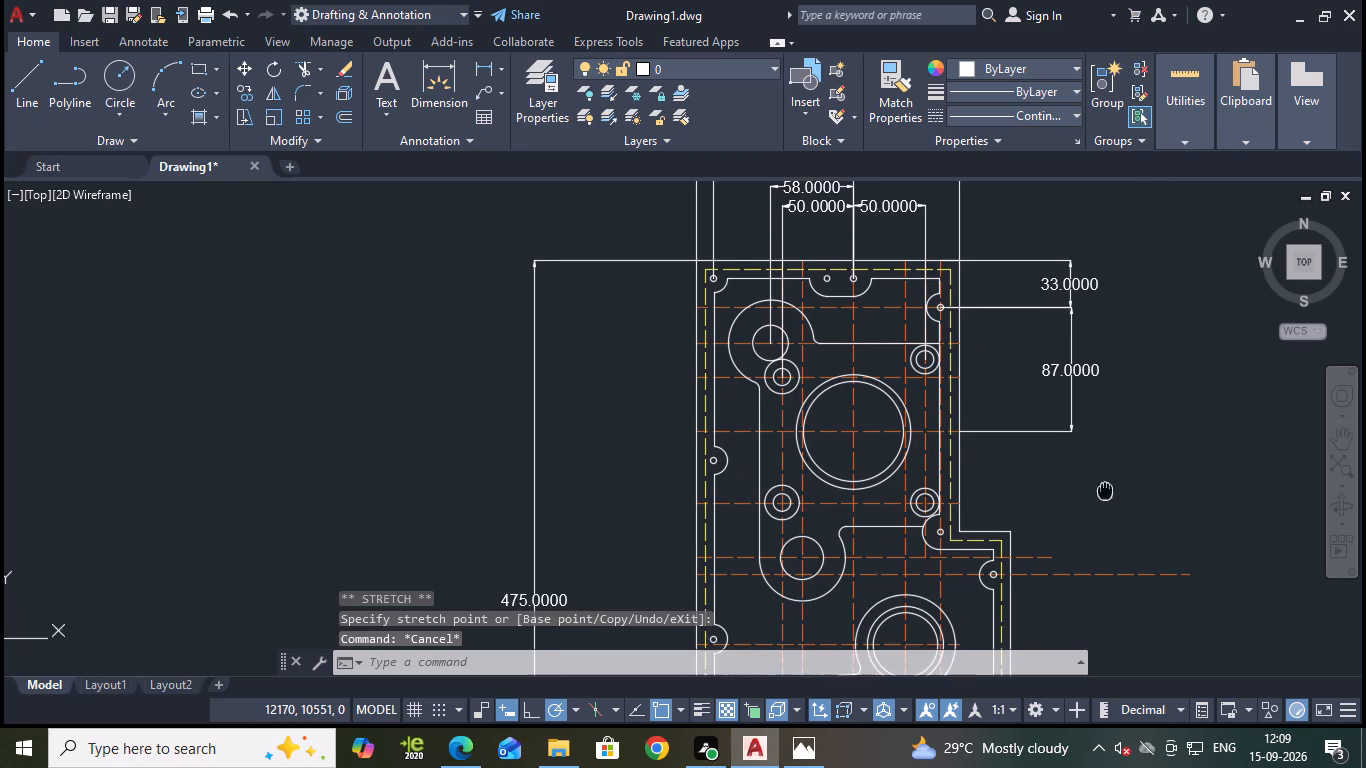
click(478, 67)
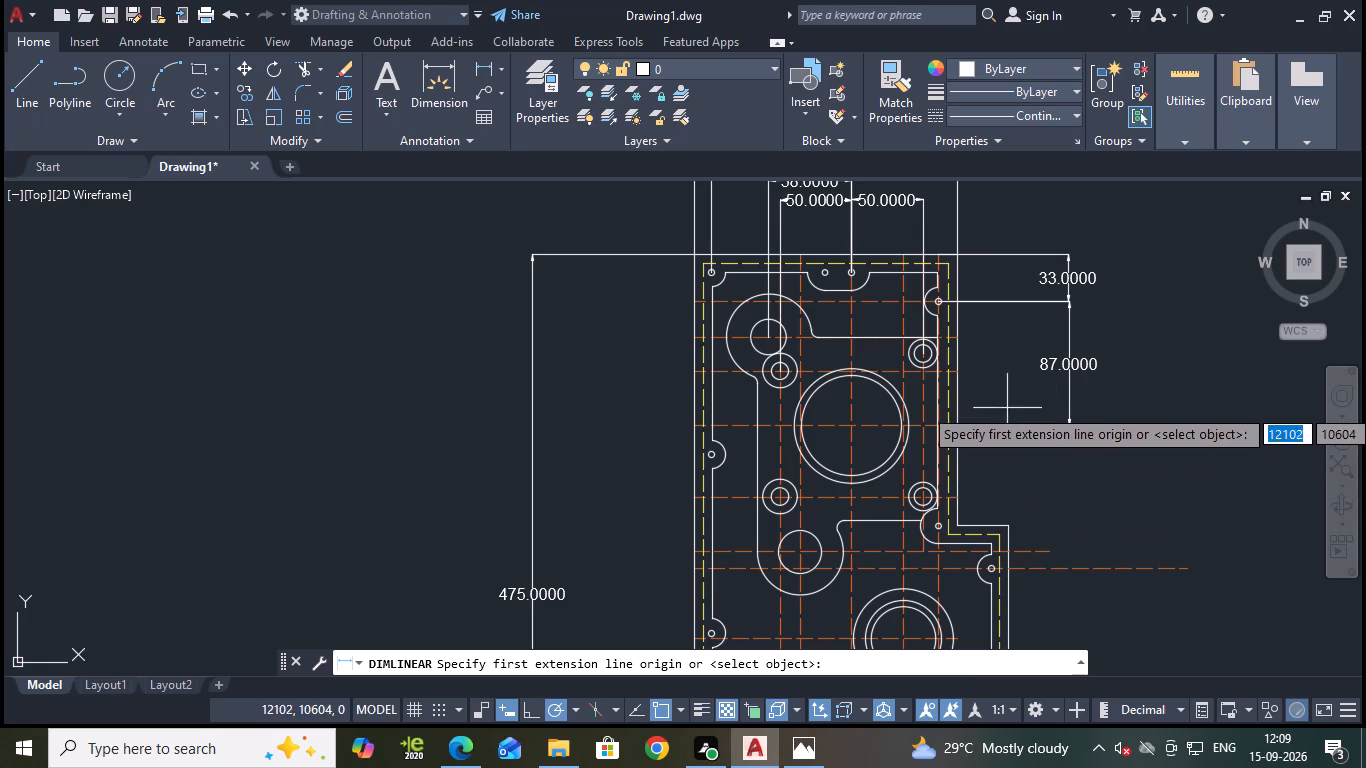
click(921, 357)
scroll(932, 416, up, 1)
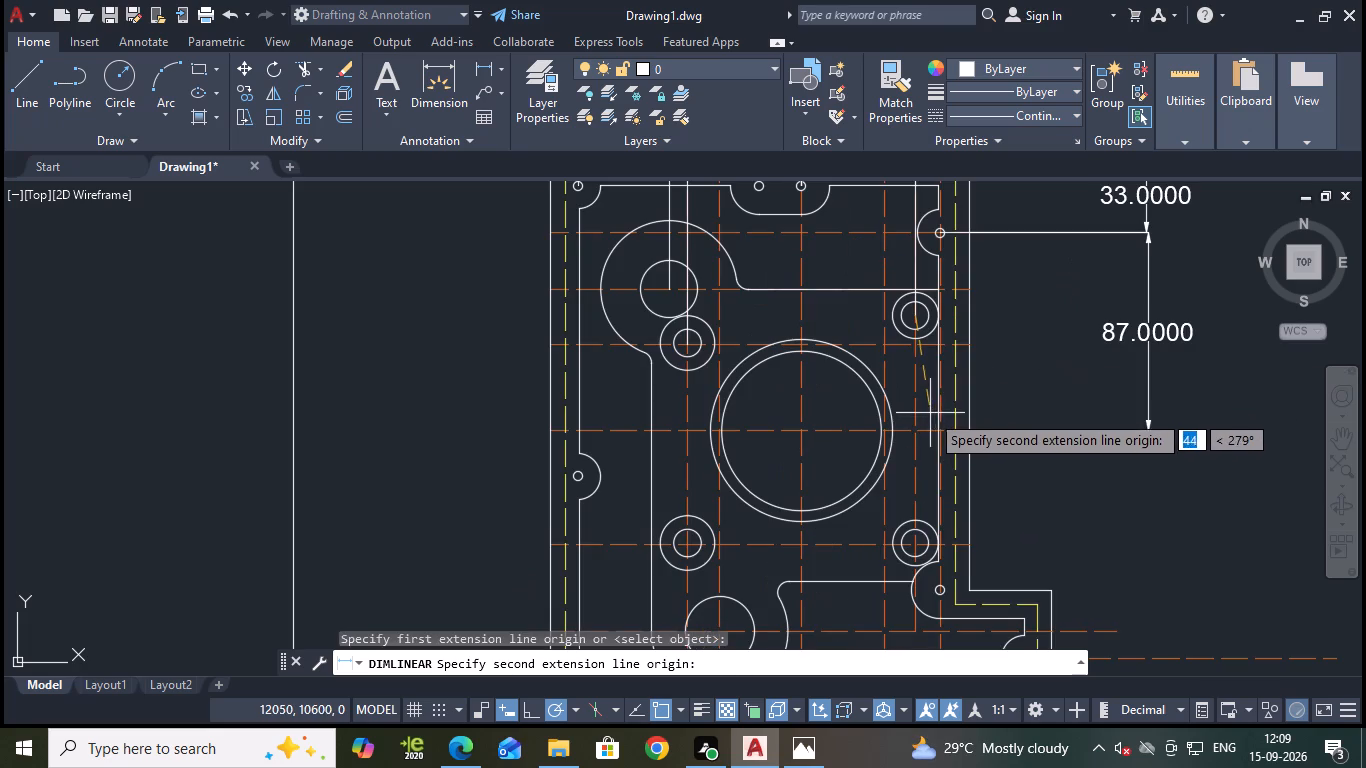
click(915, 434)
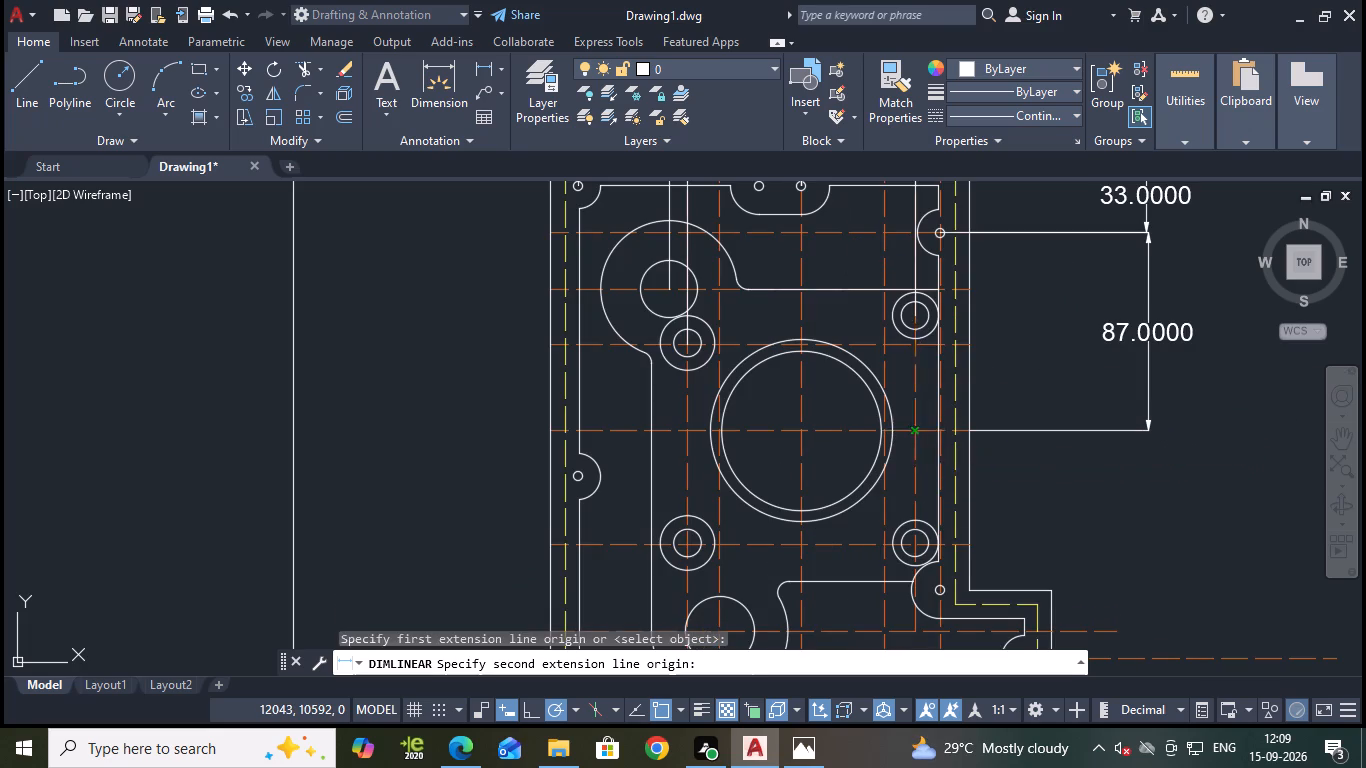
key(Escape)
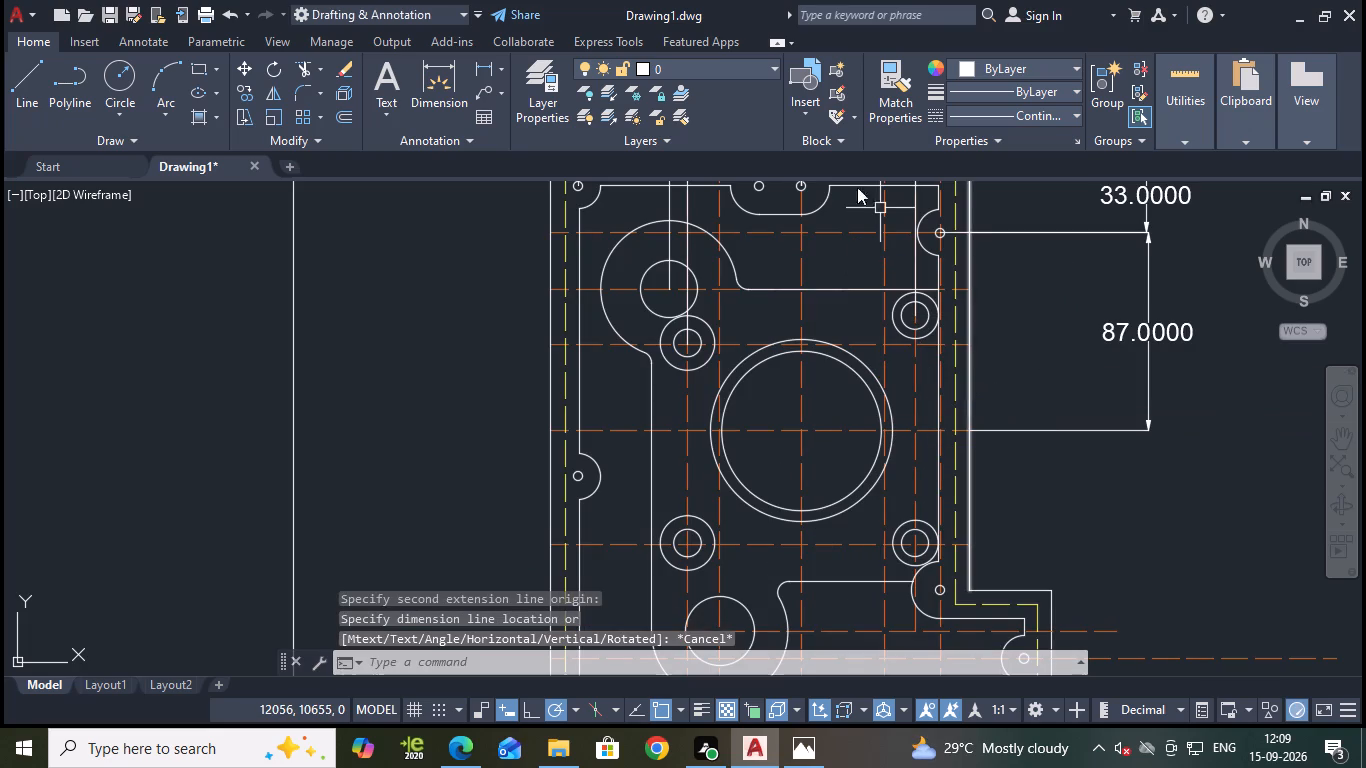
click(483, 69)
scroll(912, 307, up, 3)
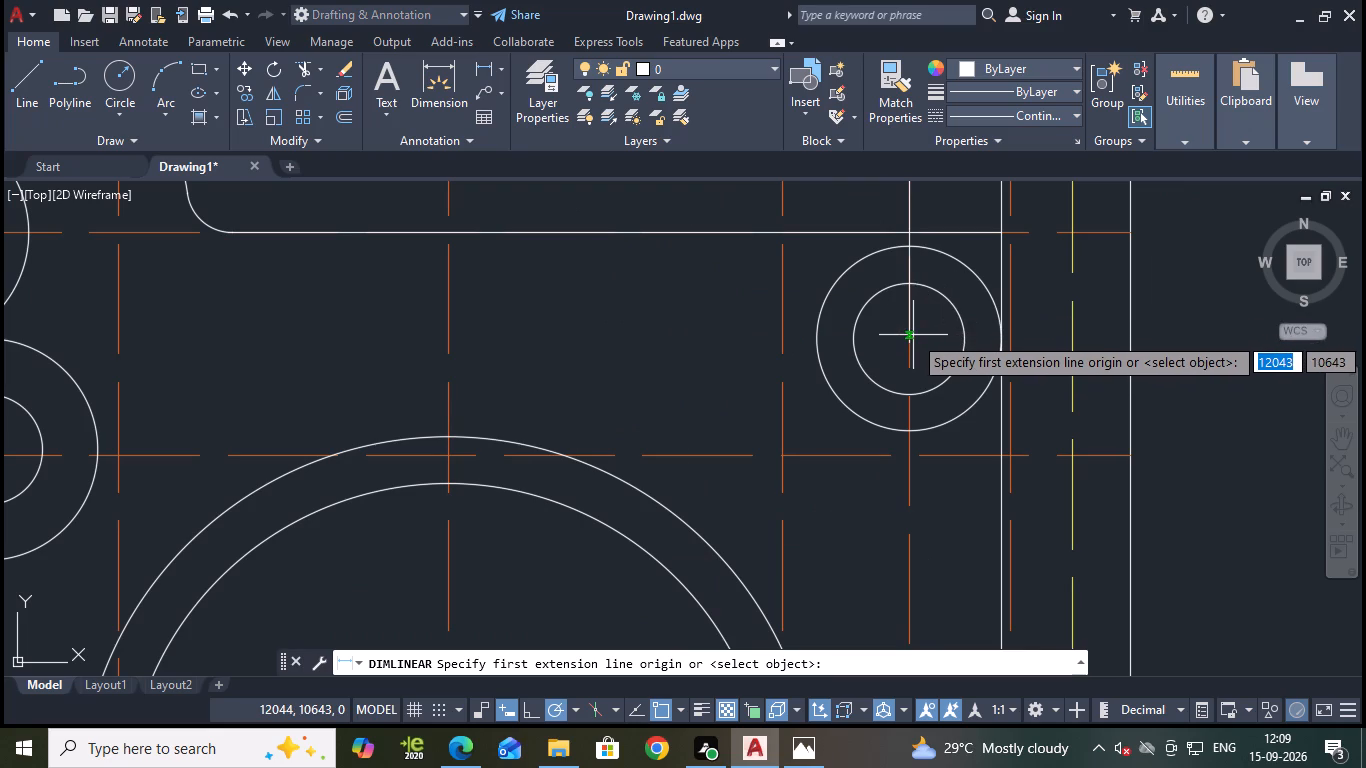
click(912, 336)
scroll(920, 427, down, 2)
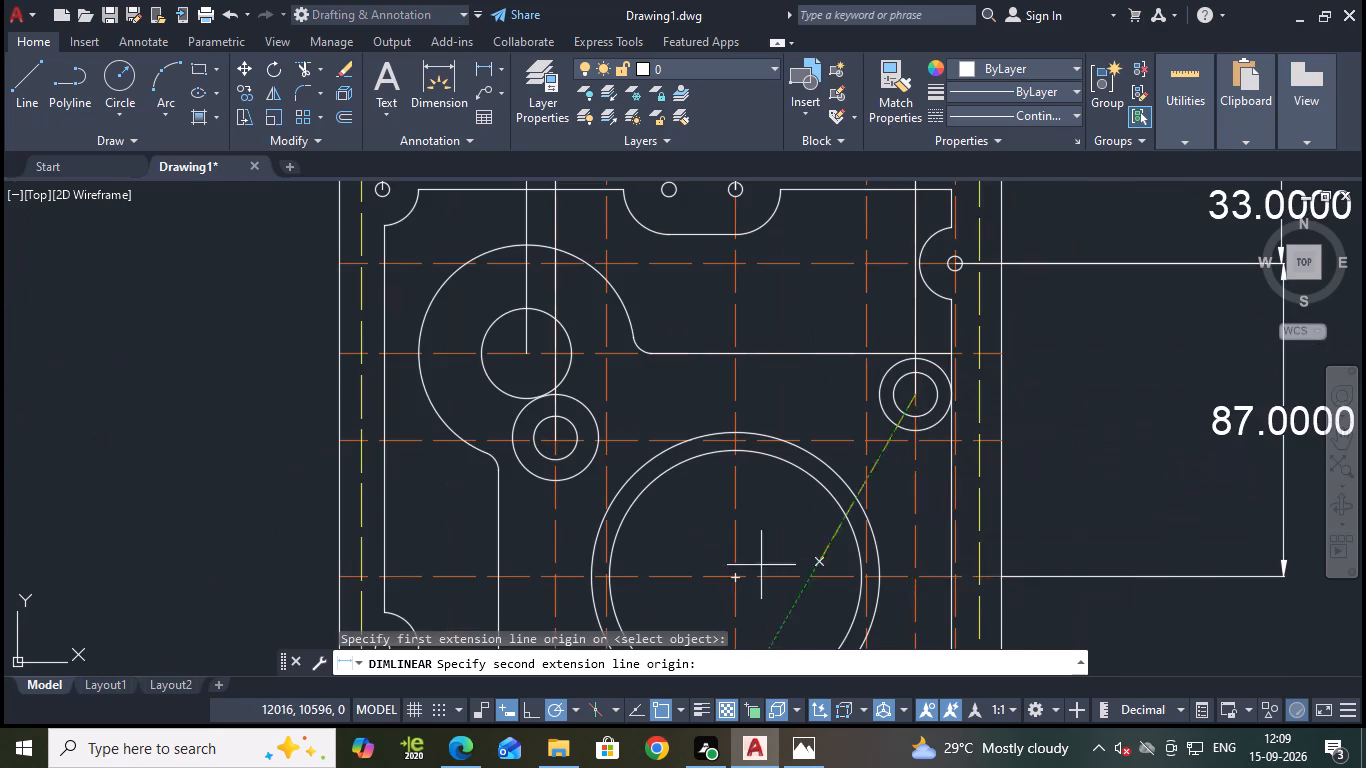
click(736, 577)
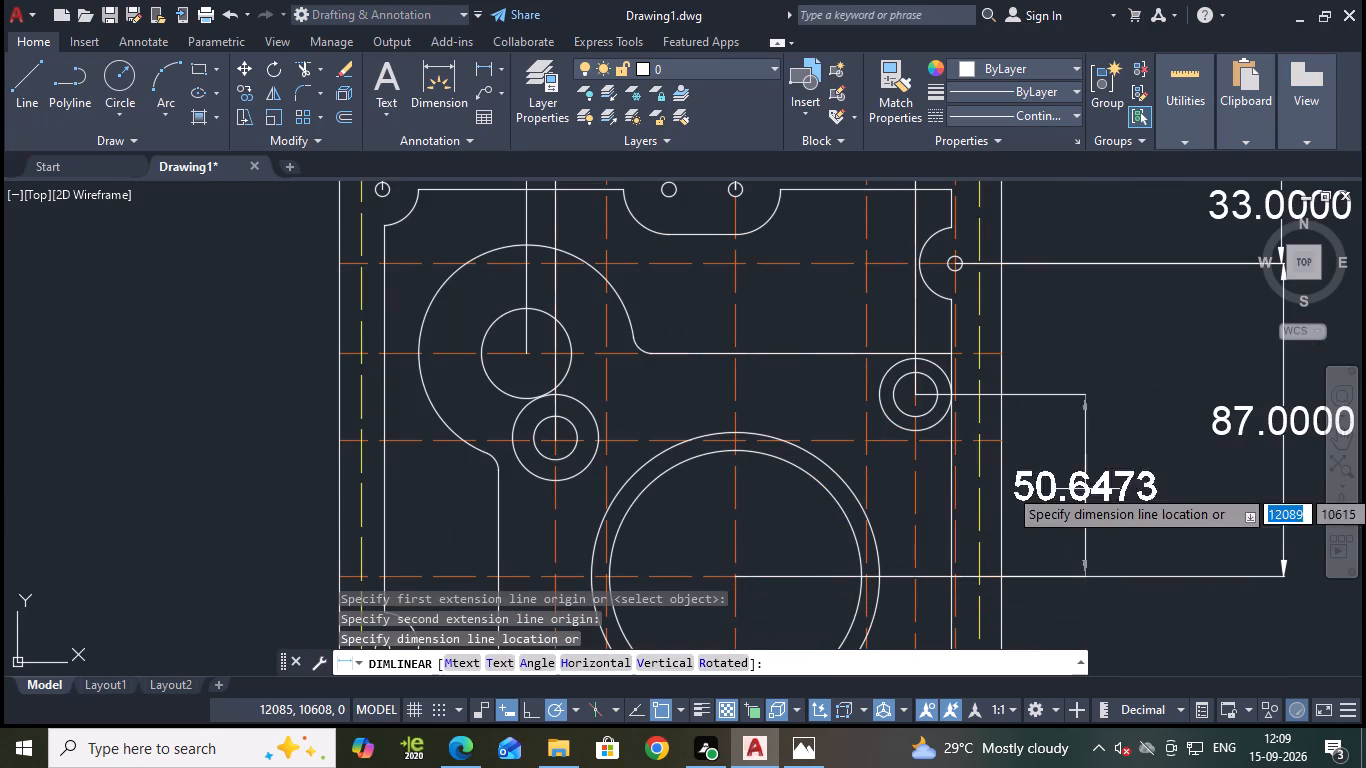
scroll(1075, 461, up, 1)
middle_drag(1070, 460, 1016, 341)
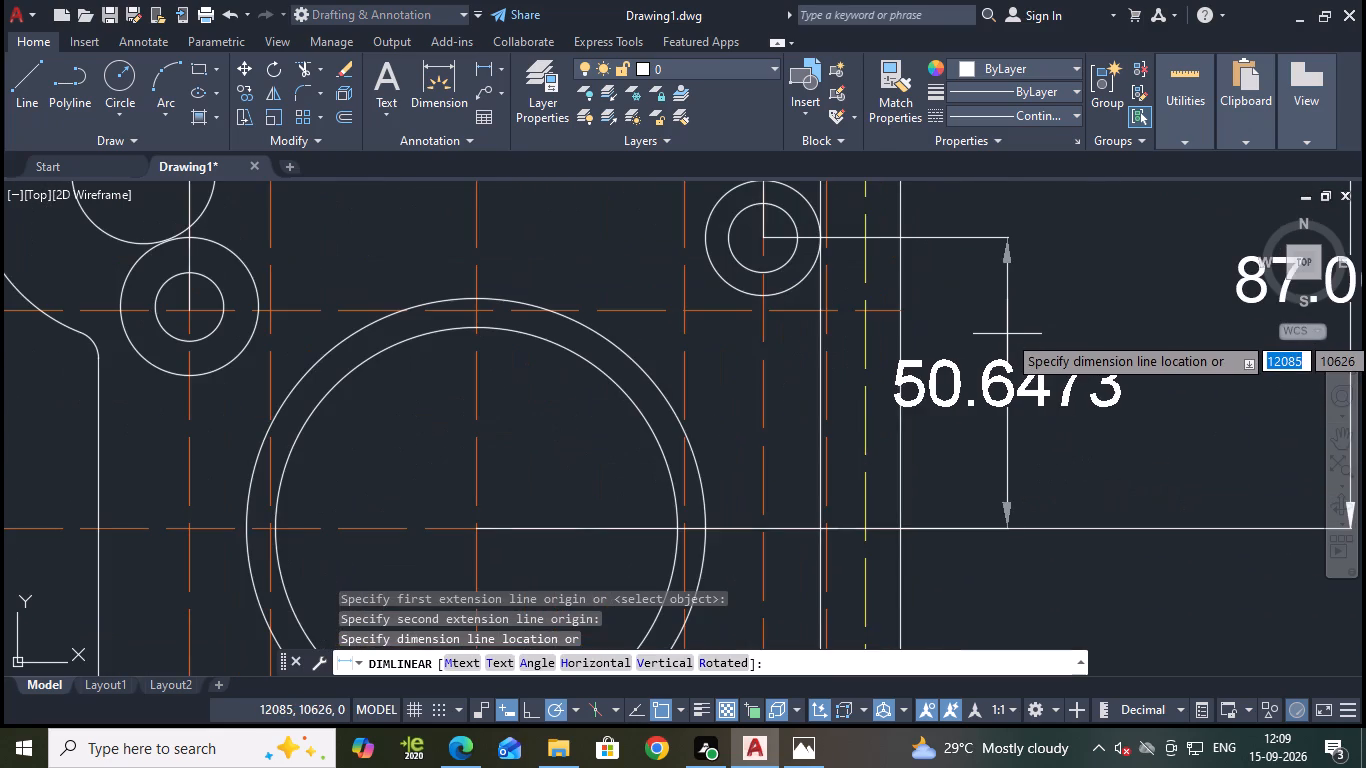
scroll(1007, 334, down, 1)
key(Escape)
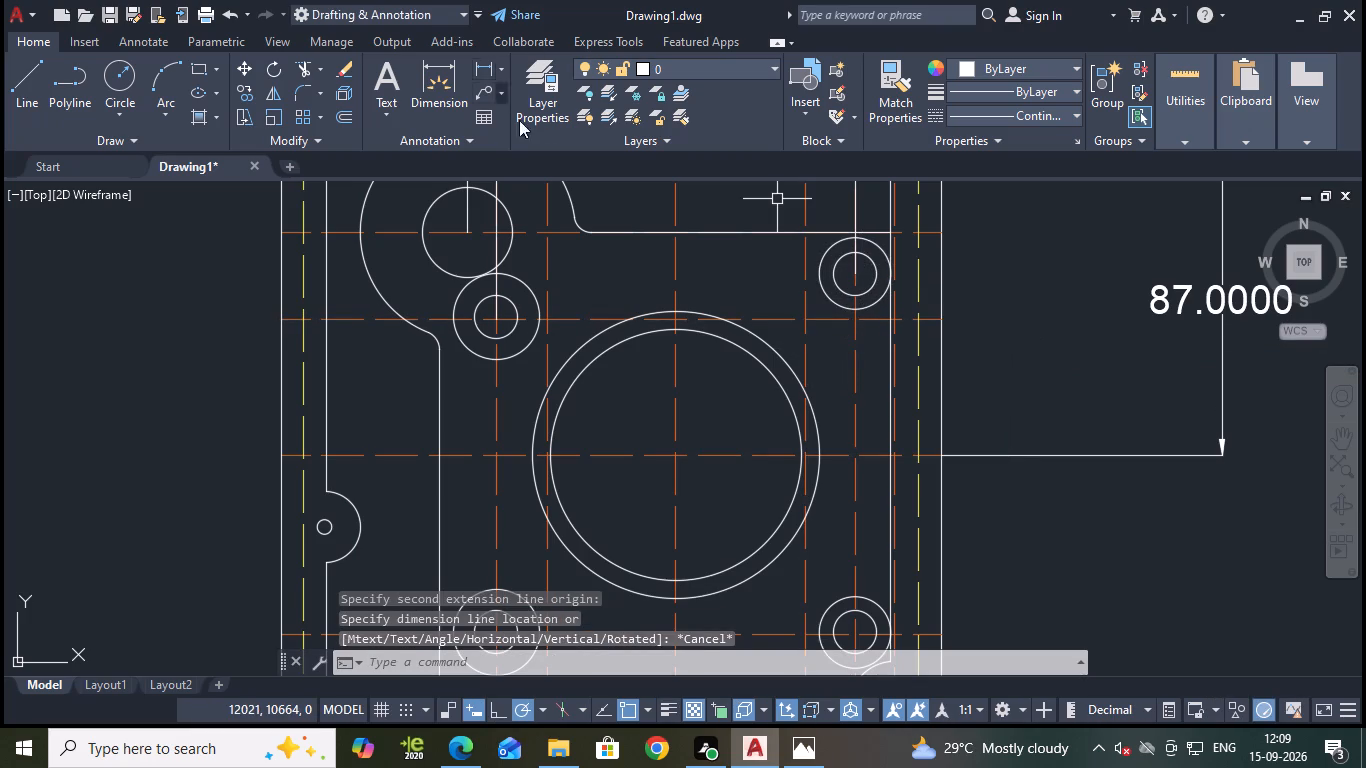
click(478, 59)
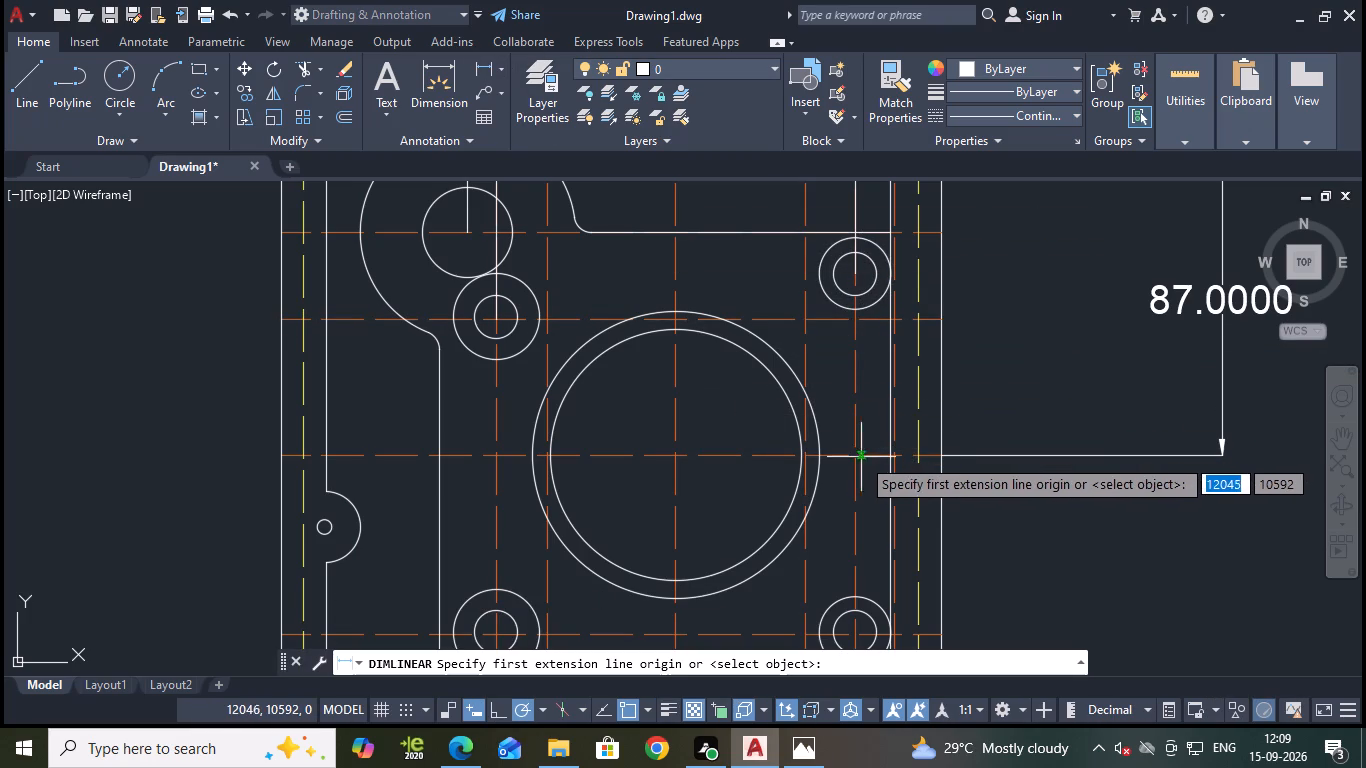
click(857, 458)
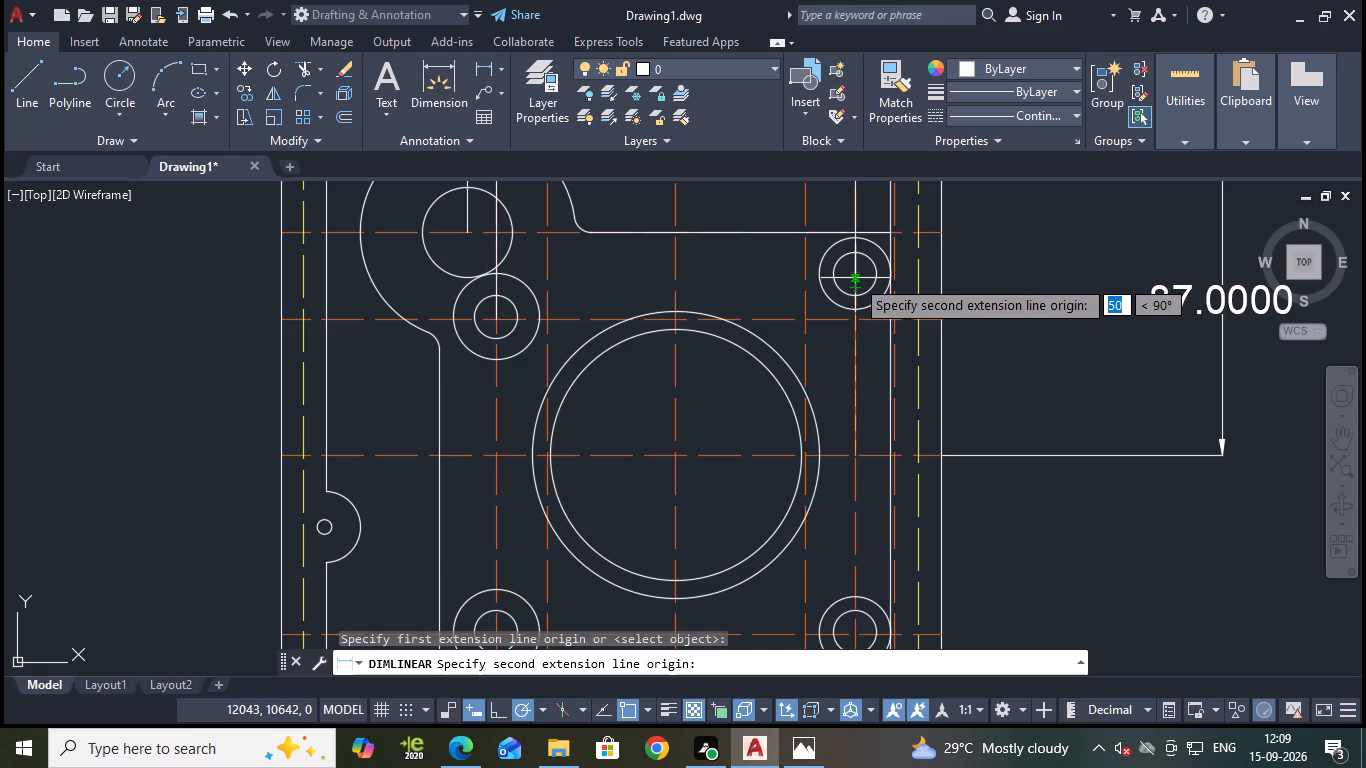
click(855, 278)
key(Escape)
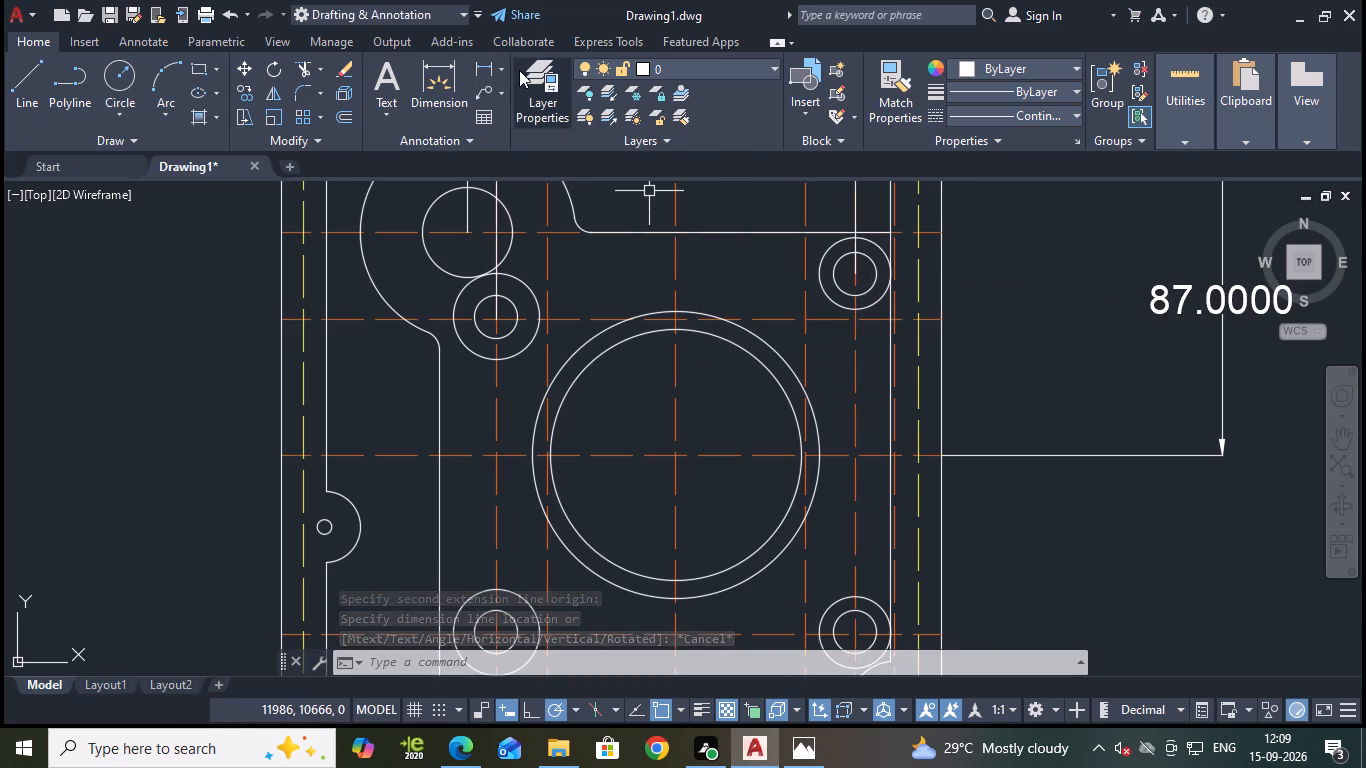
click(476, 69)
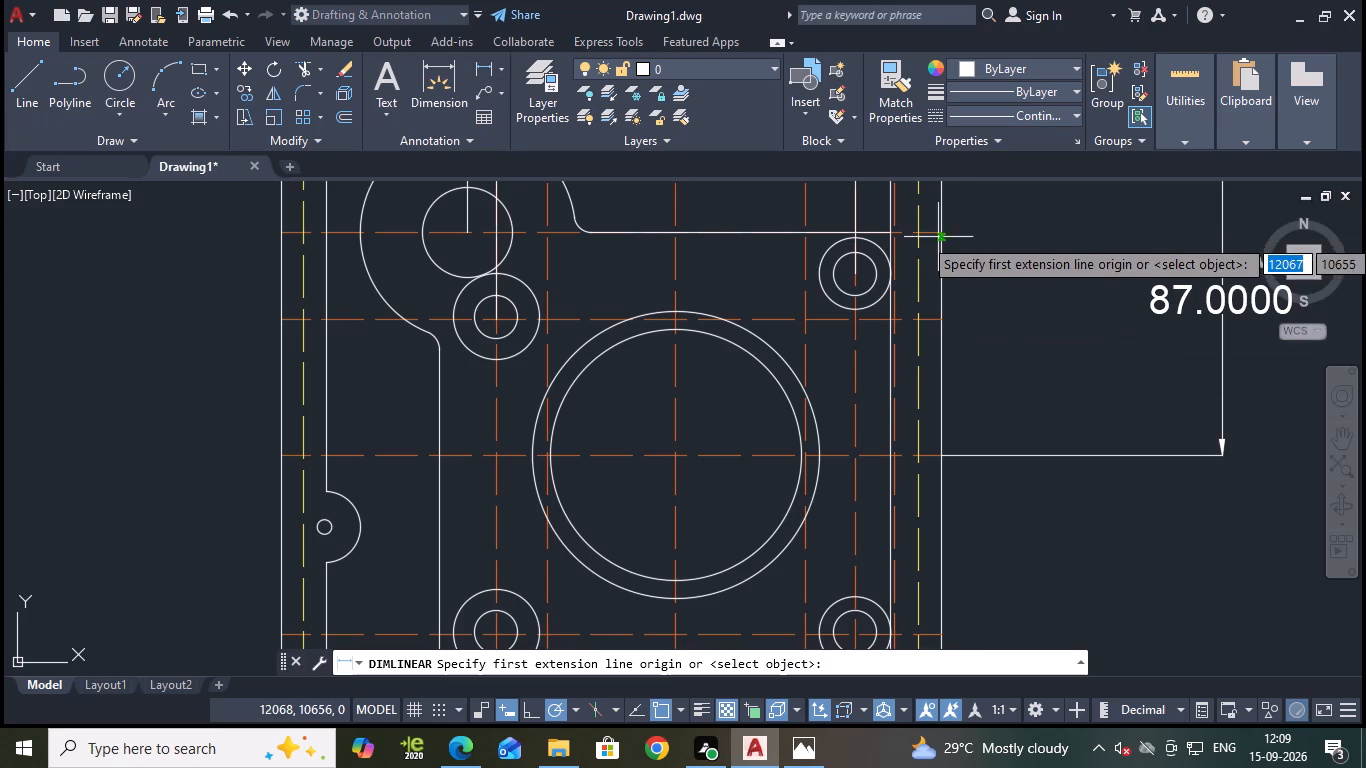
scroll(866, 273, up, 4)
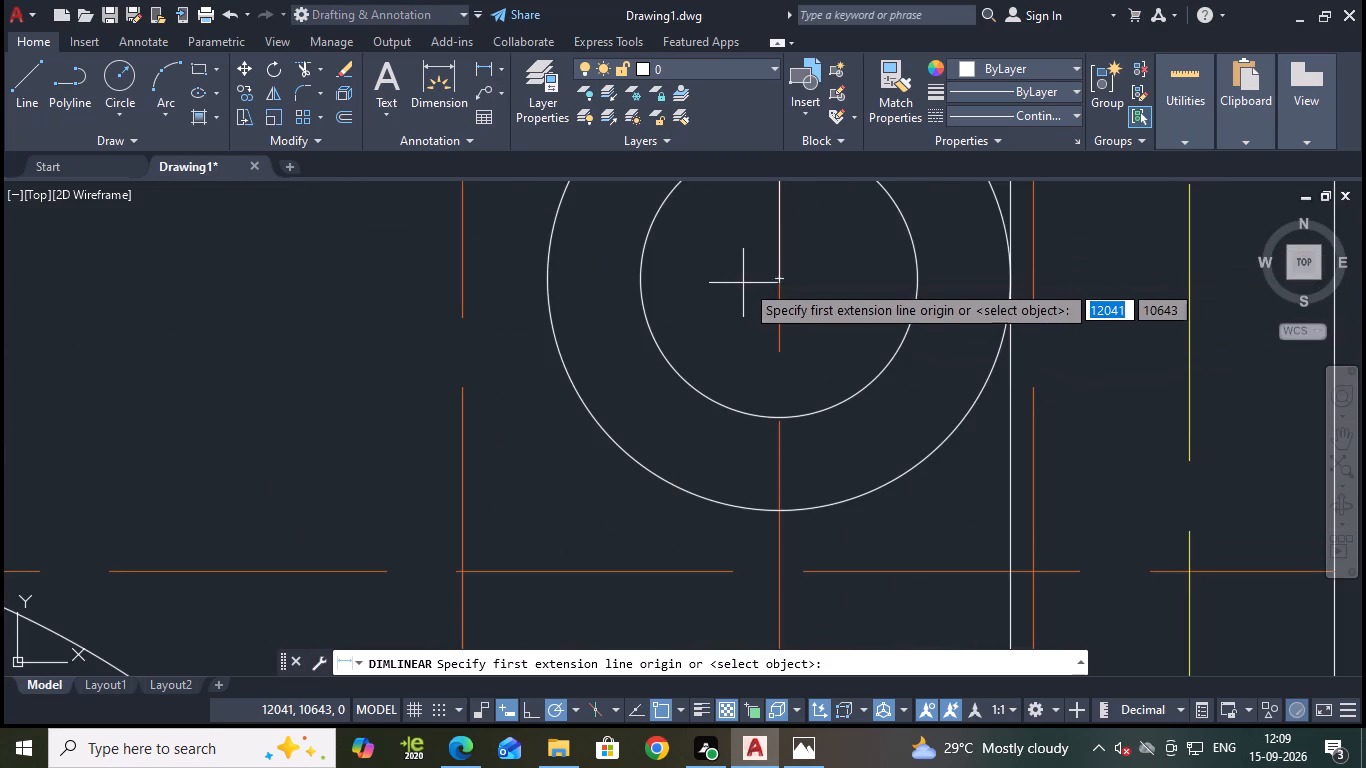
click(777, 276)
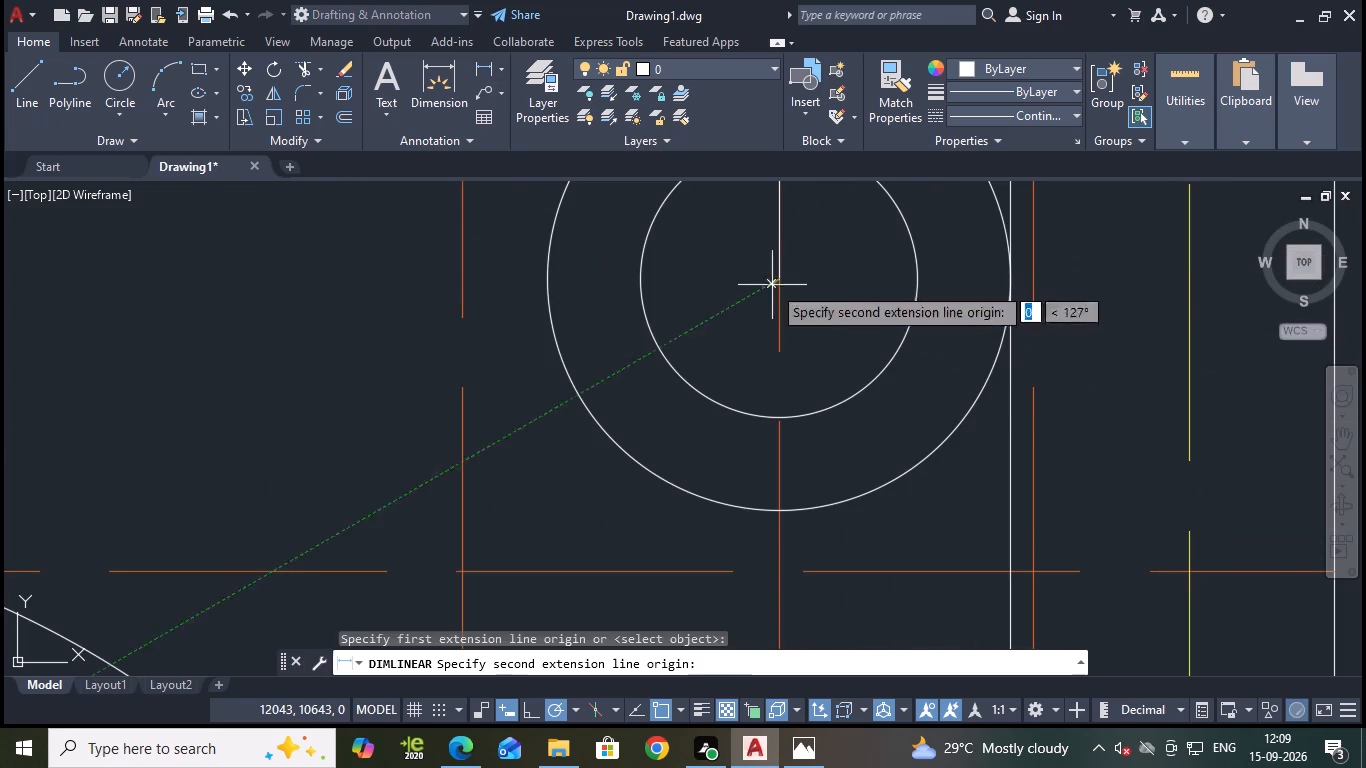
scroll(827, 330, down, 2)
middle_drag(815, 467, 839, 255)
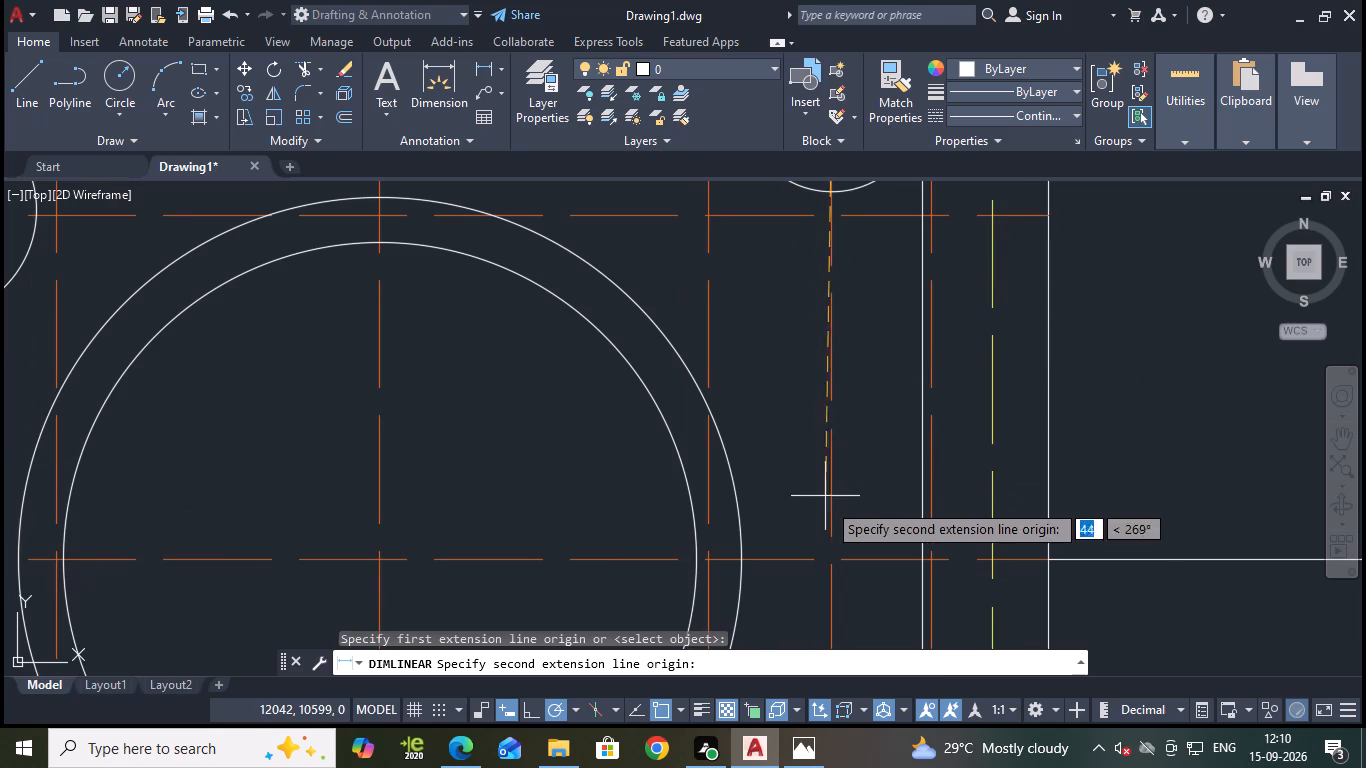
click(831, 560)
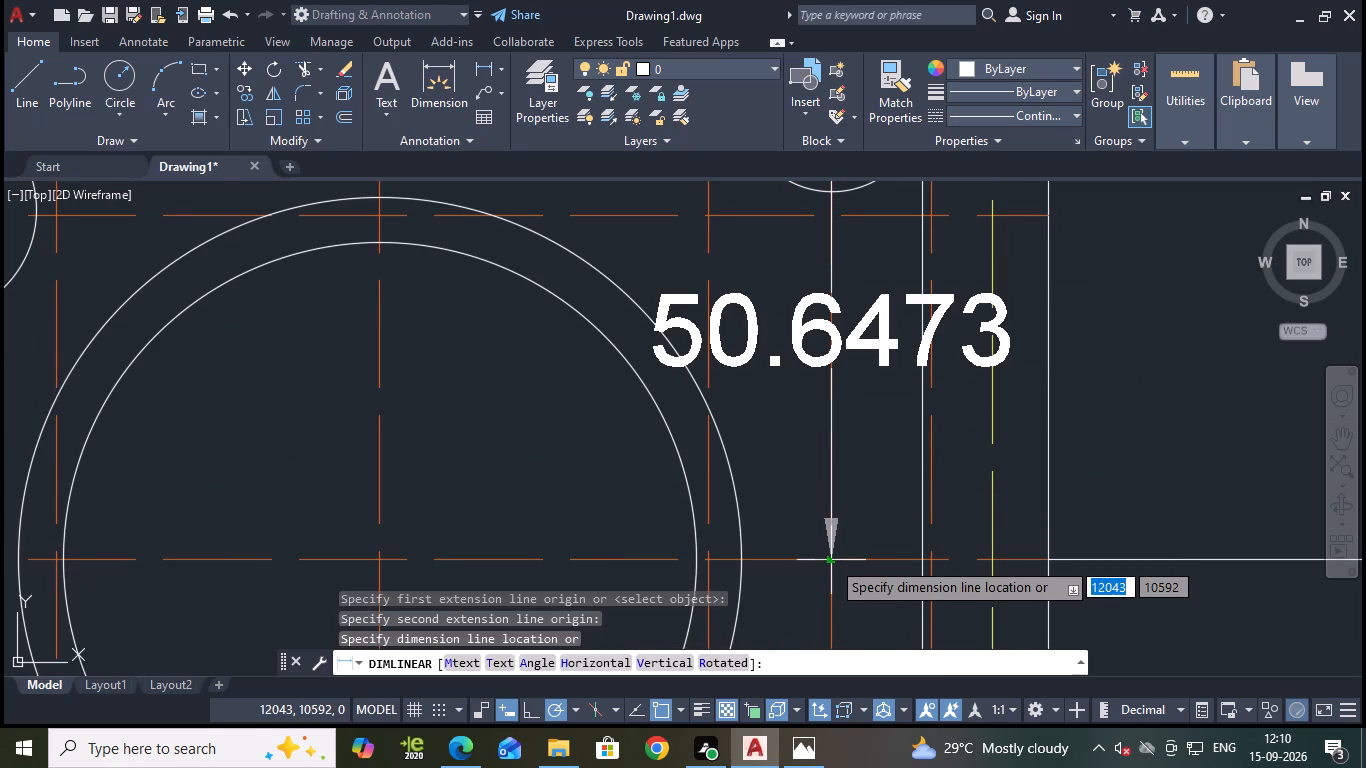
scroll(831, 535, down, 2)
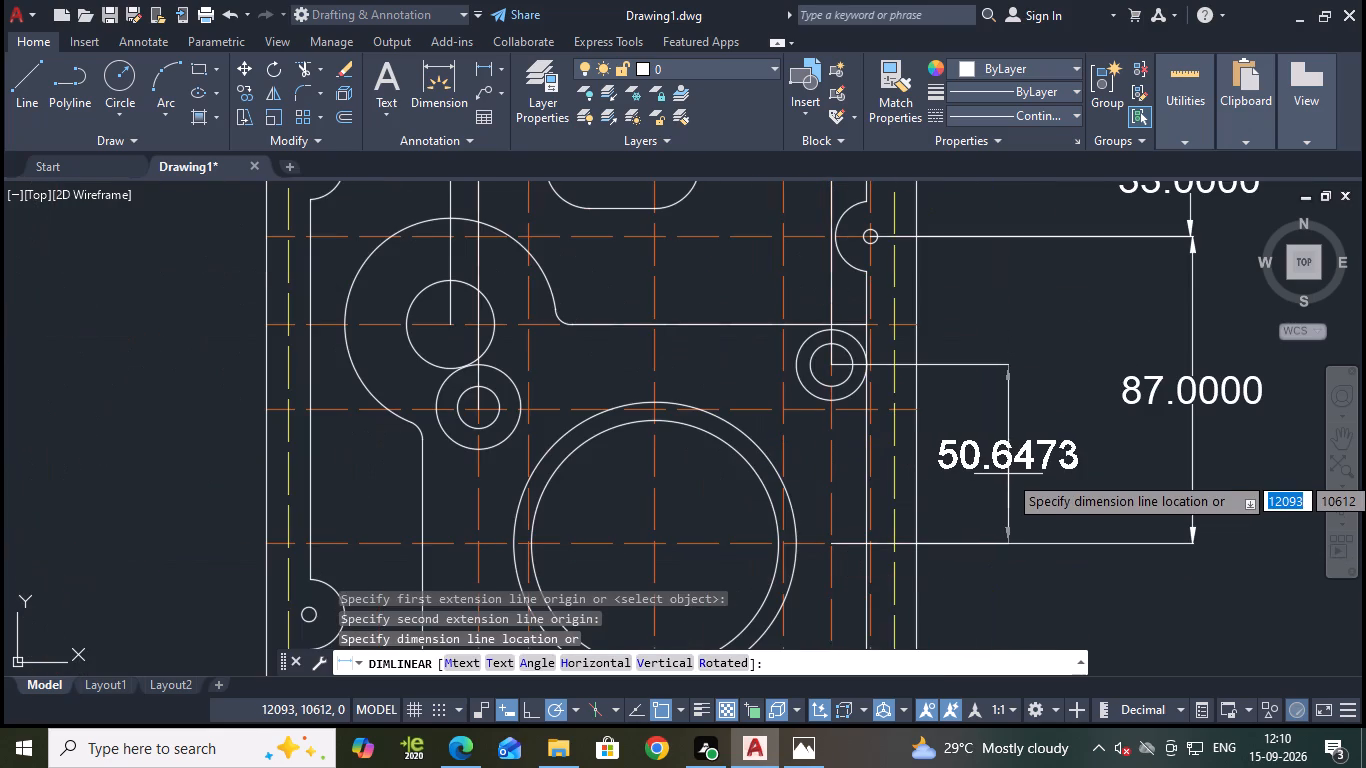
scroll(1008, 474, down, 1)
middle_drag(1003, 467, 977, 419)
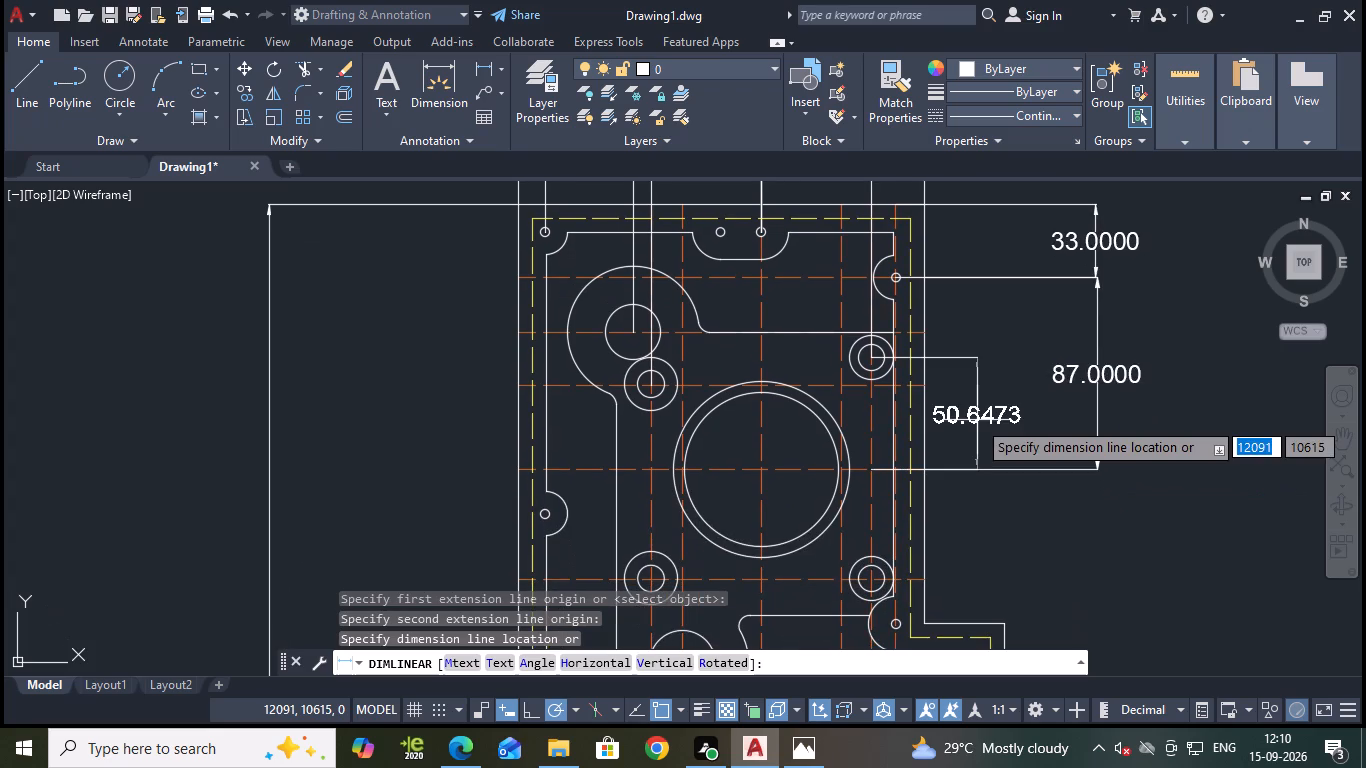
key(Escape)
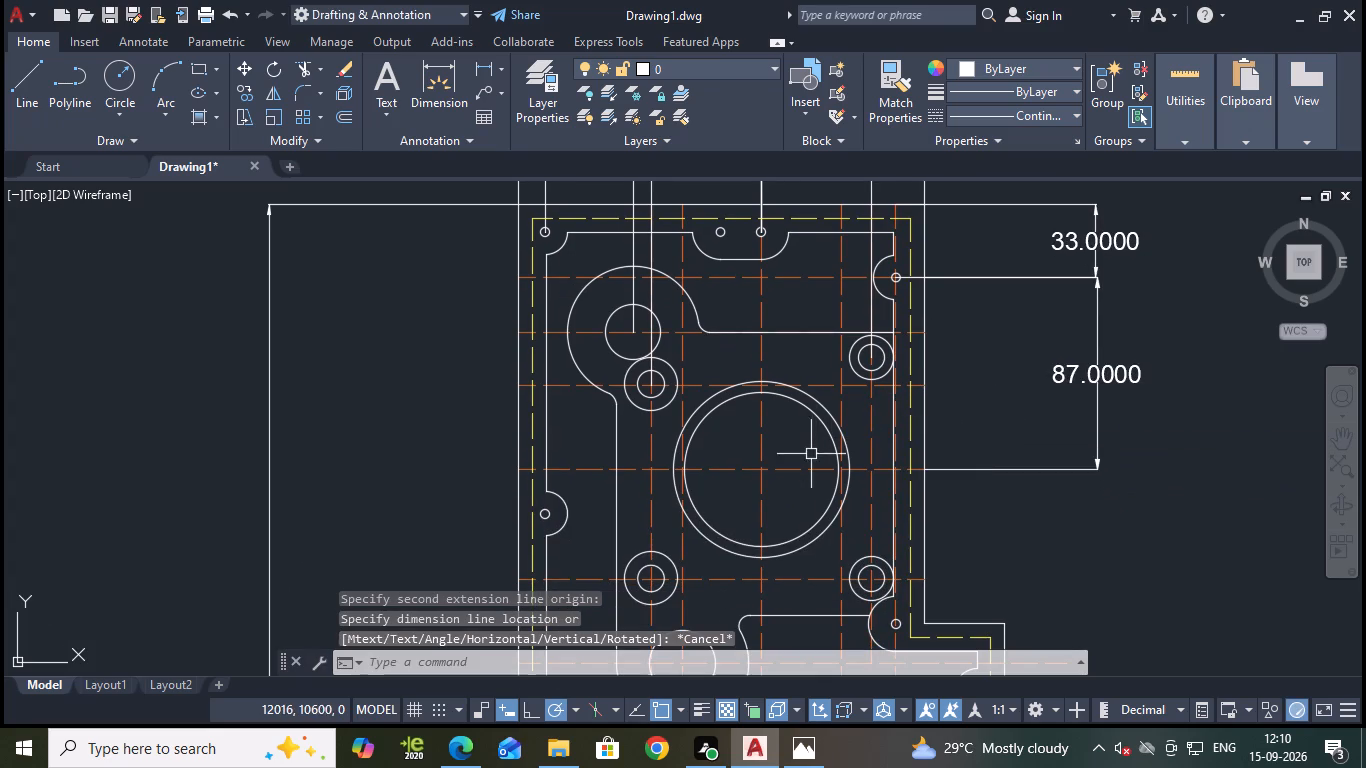
Copy the upper right hole's two concentric circles from their centre straight down onto the large upper circle's horizontal centreline.
scroll(877, 352, up, 2)
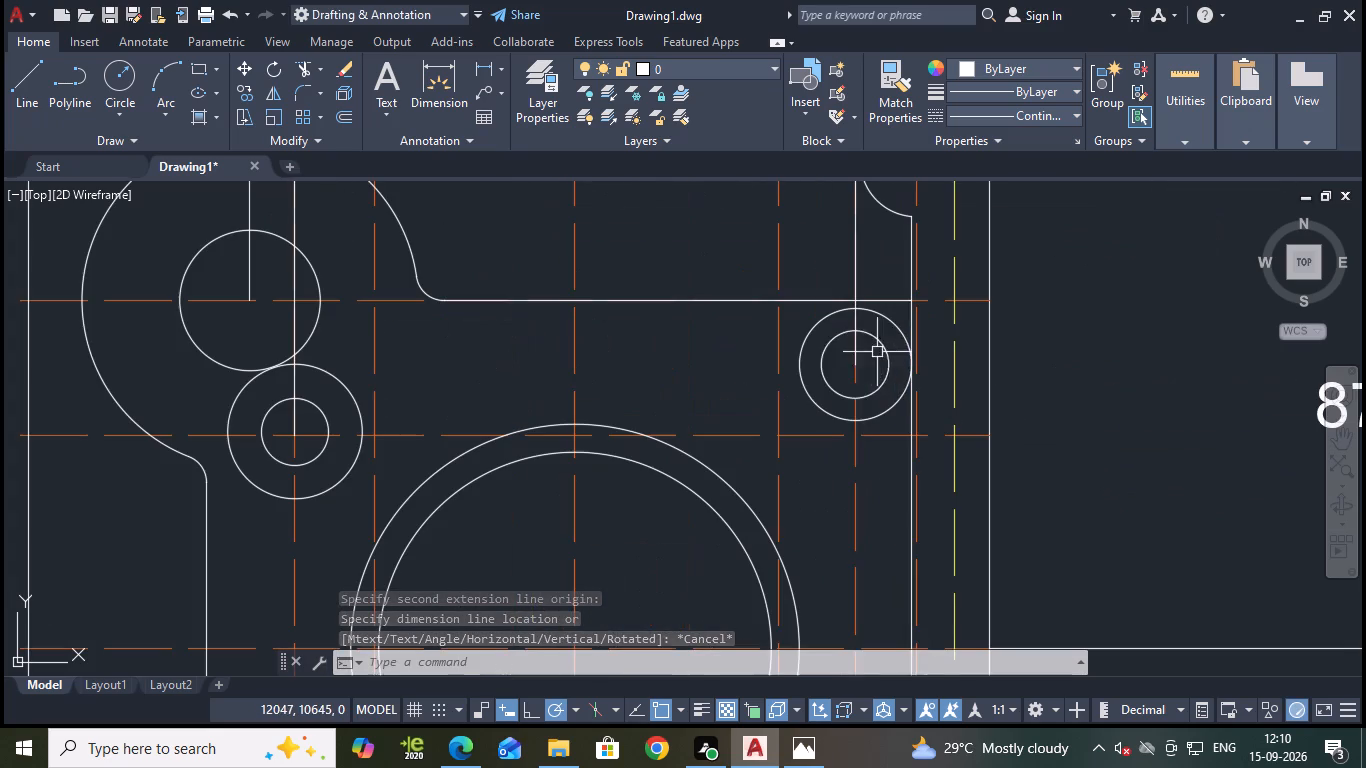
click(898, 331)
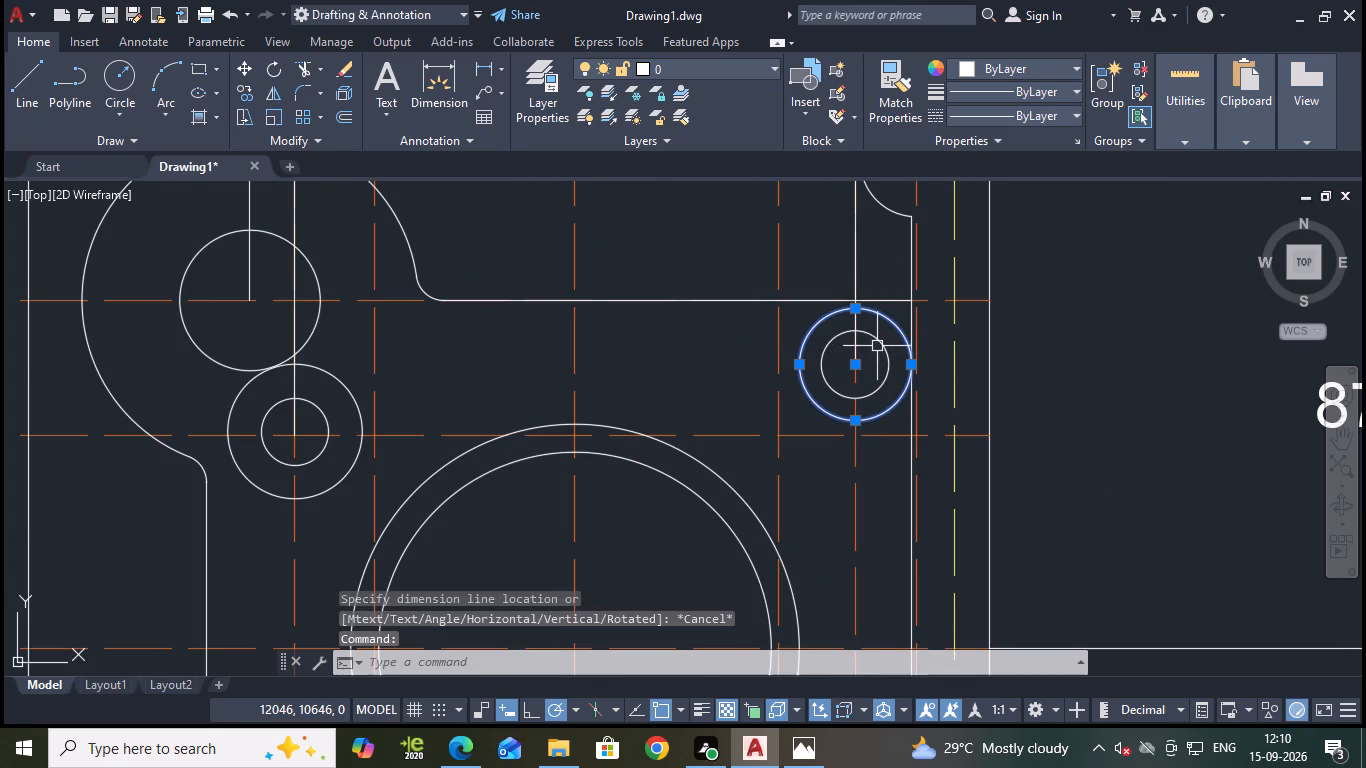
click(881, 345)
text(co)
key(Return)
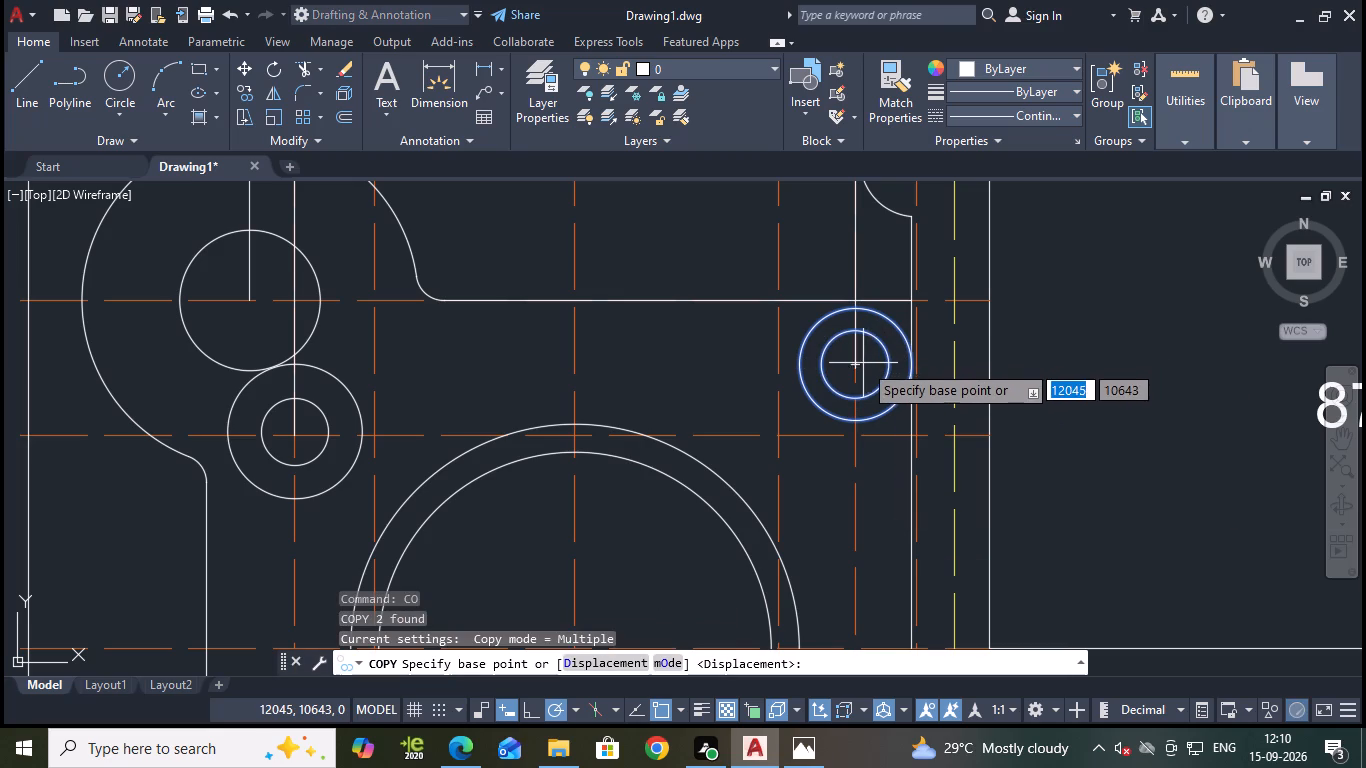
click(856, 367)
scroll(884, 512, down, 2)
middle_drag(869, 540, 869, 535)
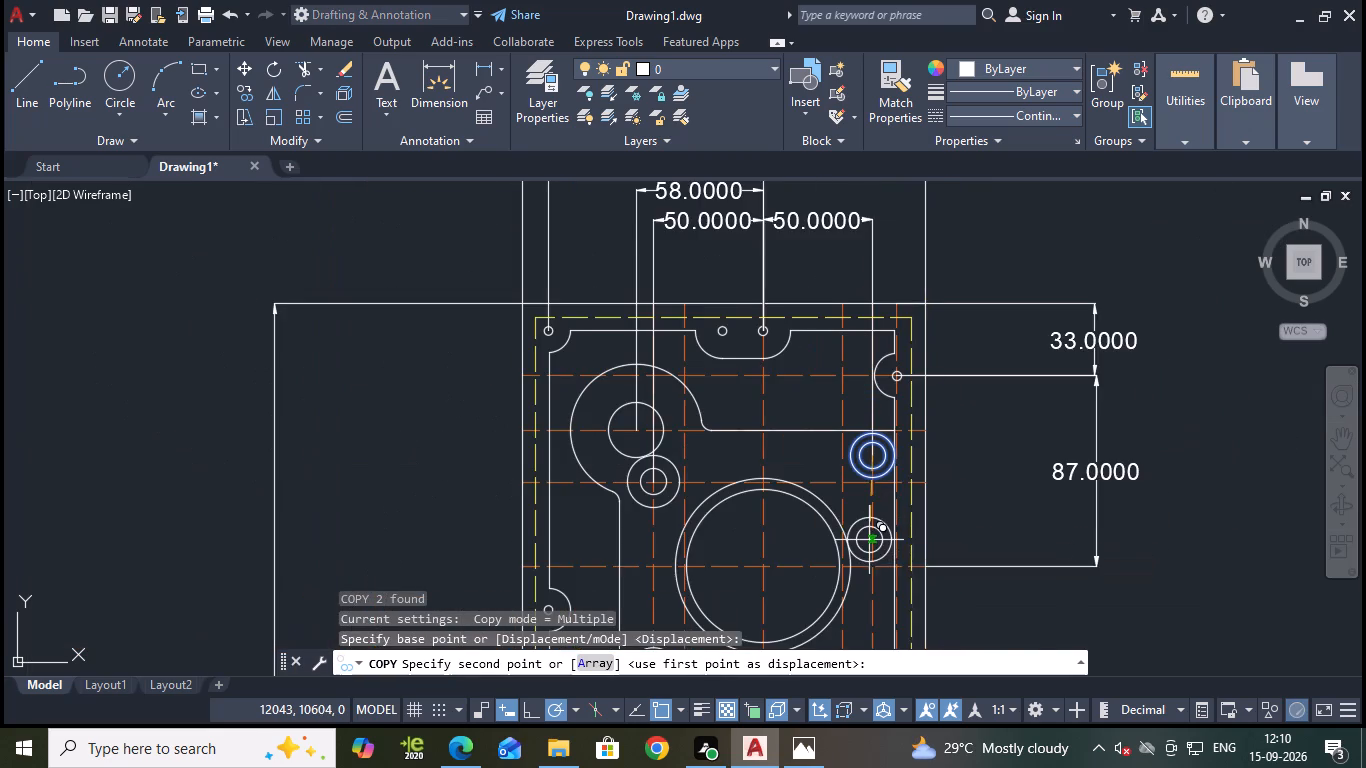
middle_drag(869, 535, 905, 373)
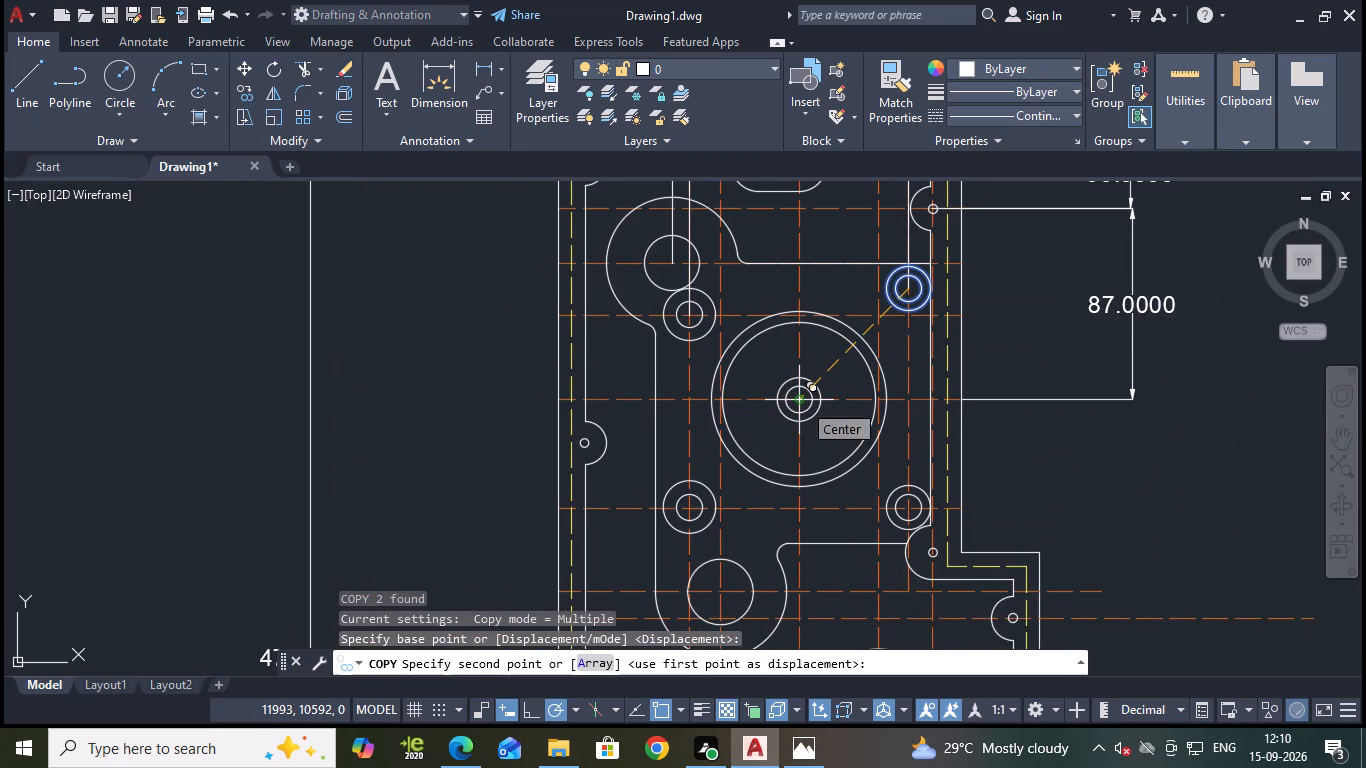
scroll(879, 413, up, 3)
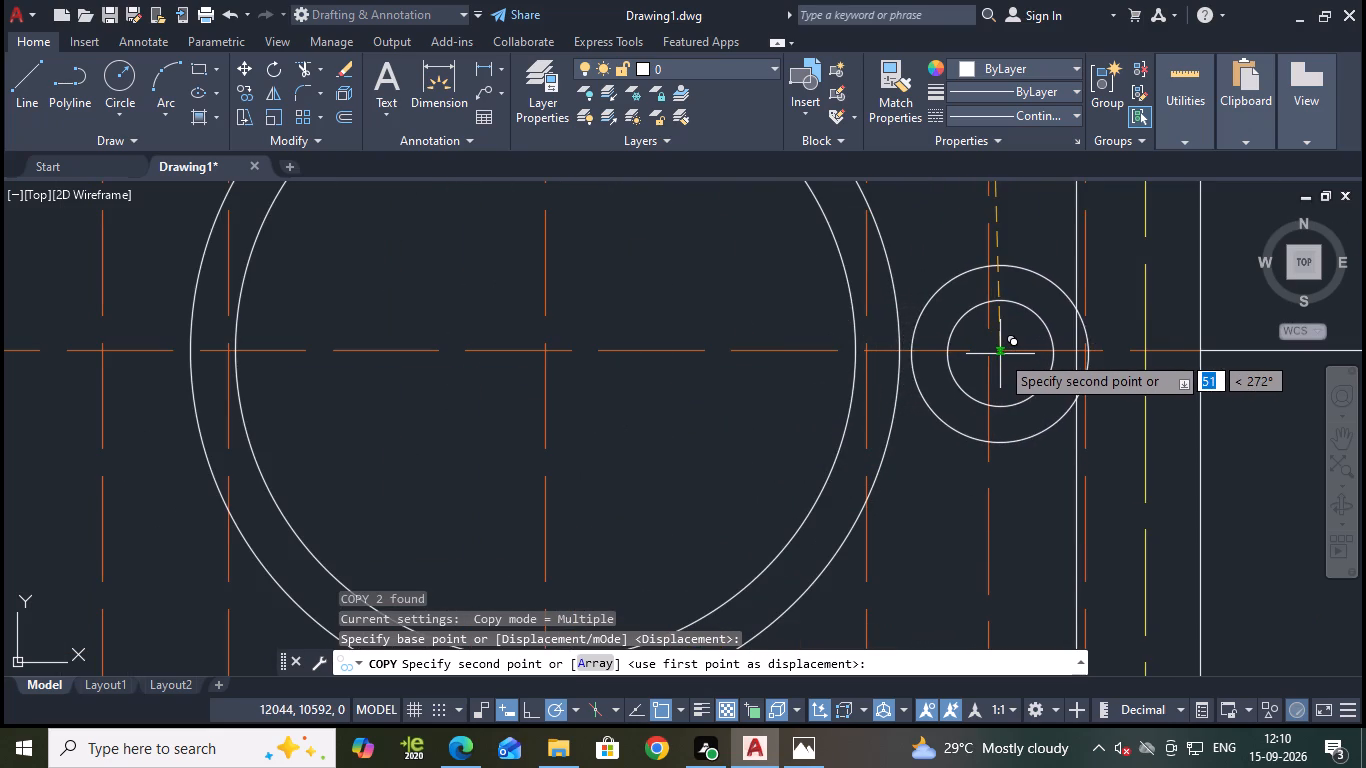
click(988, 354)
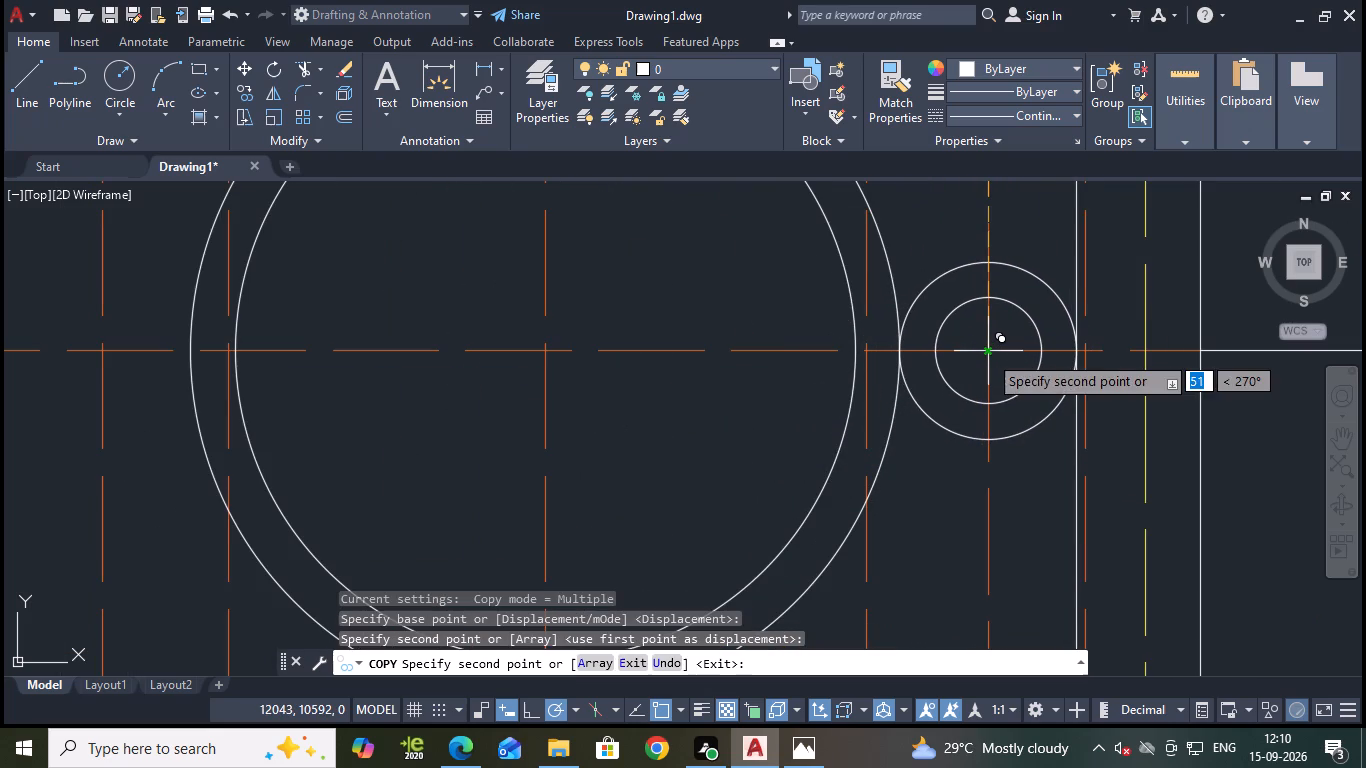
scroll(1023, 302, down, 1)
key(Escape)
Erase the original pair of concentric circles at the upper right hole.
middle_drag(1027, 258, 995, 385)
click(984, 230)
click(984, 212)
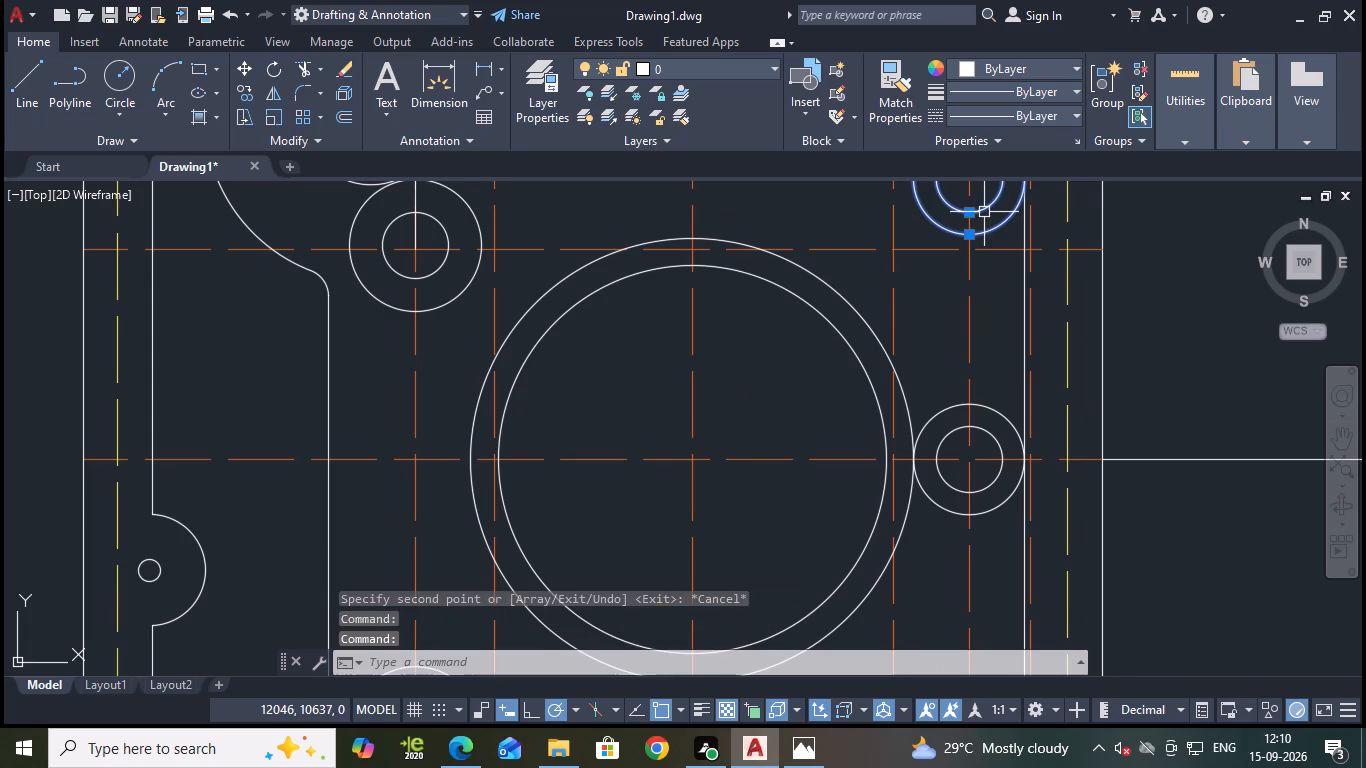
key(e)
key(Return)
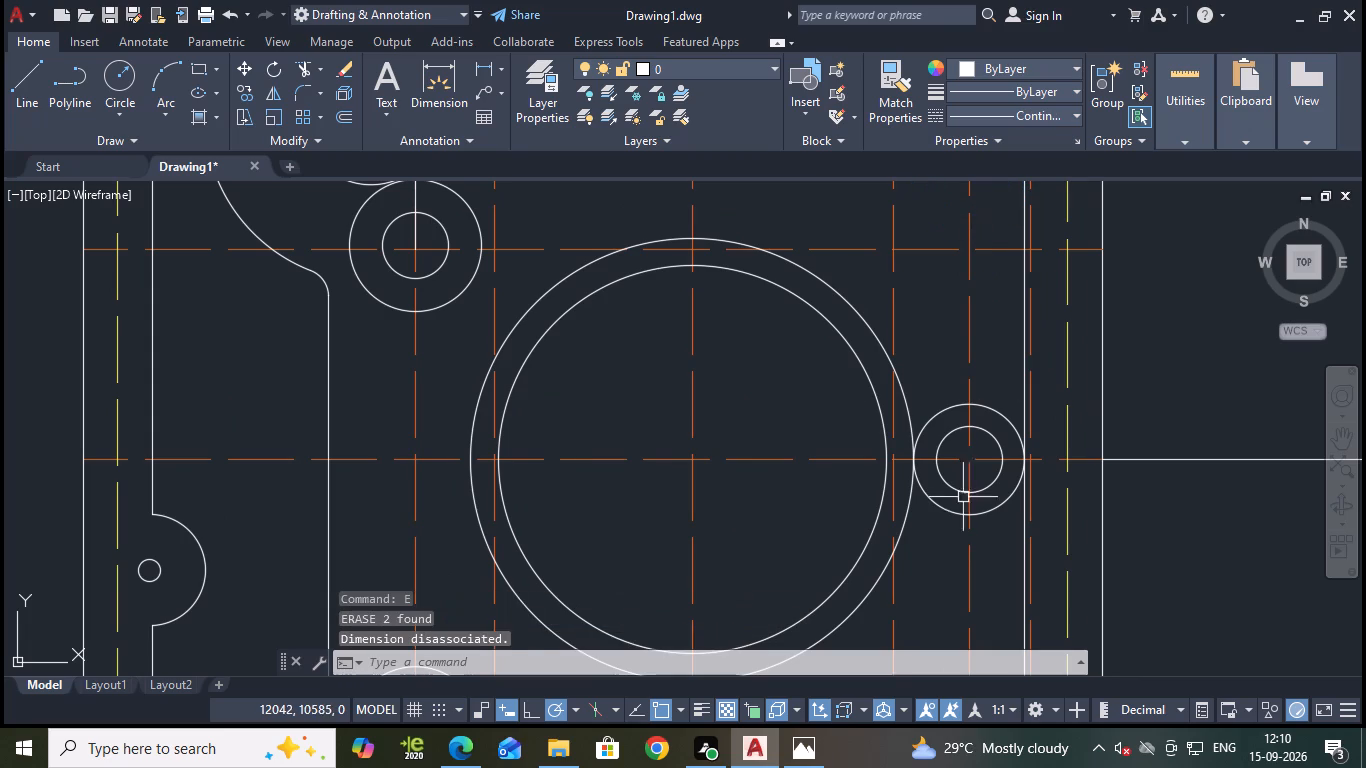
Move the copied concentric circles 50 units straight up from the large circle's horizontal centreline.
click(1013, 425)
click(993, 445)
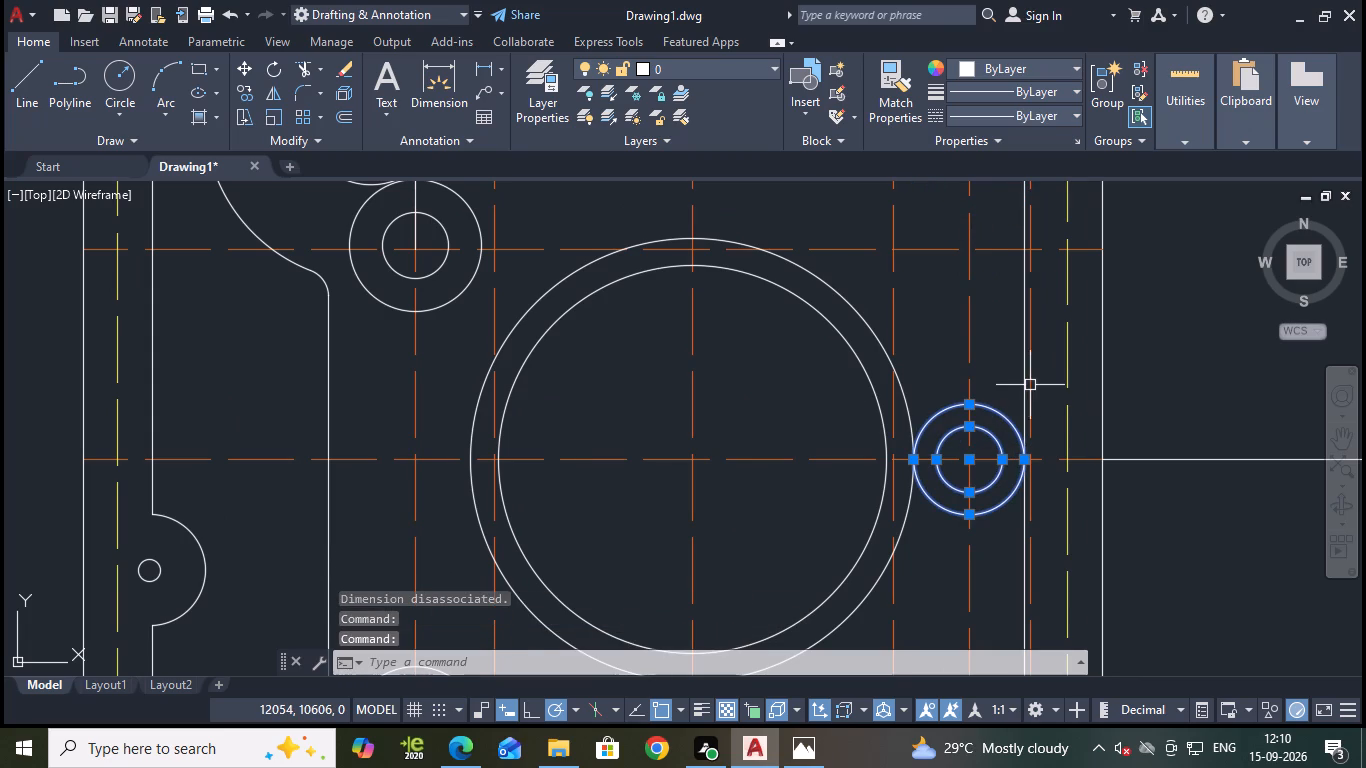
key(m)
key(Return)
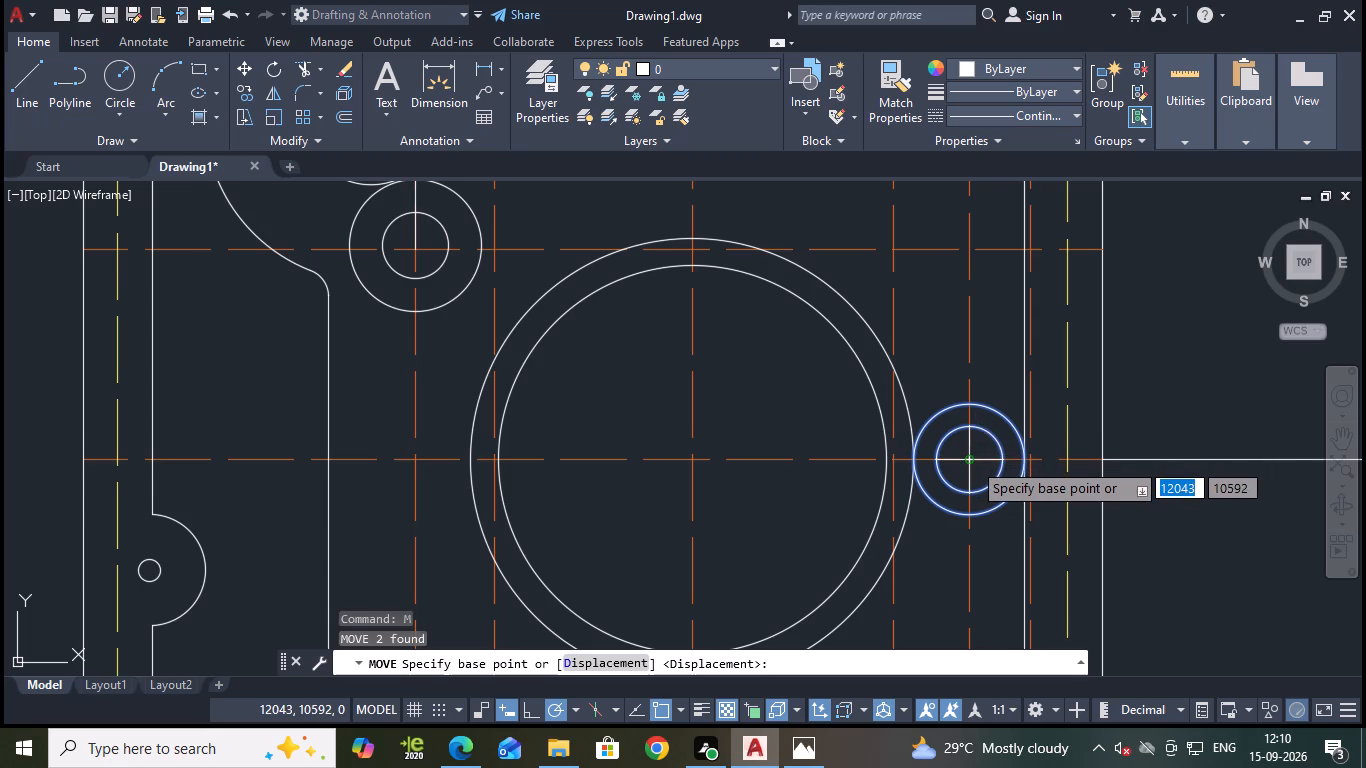
click(972, 461)
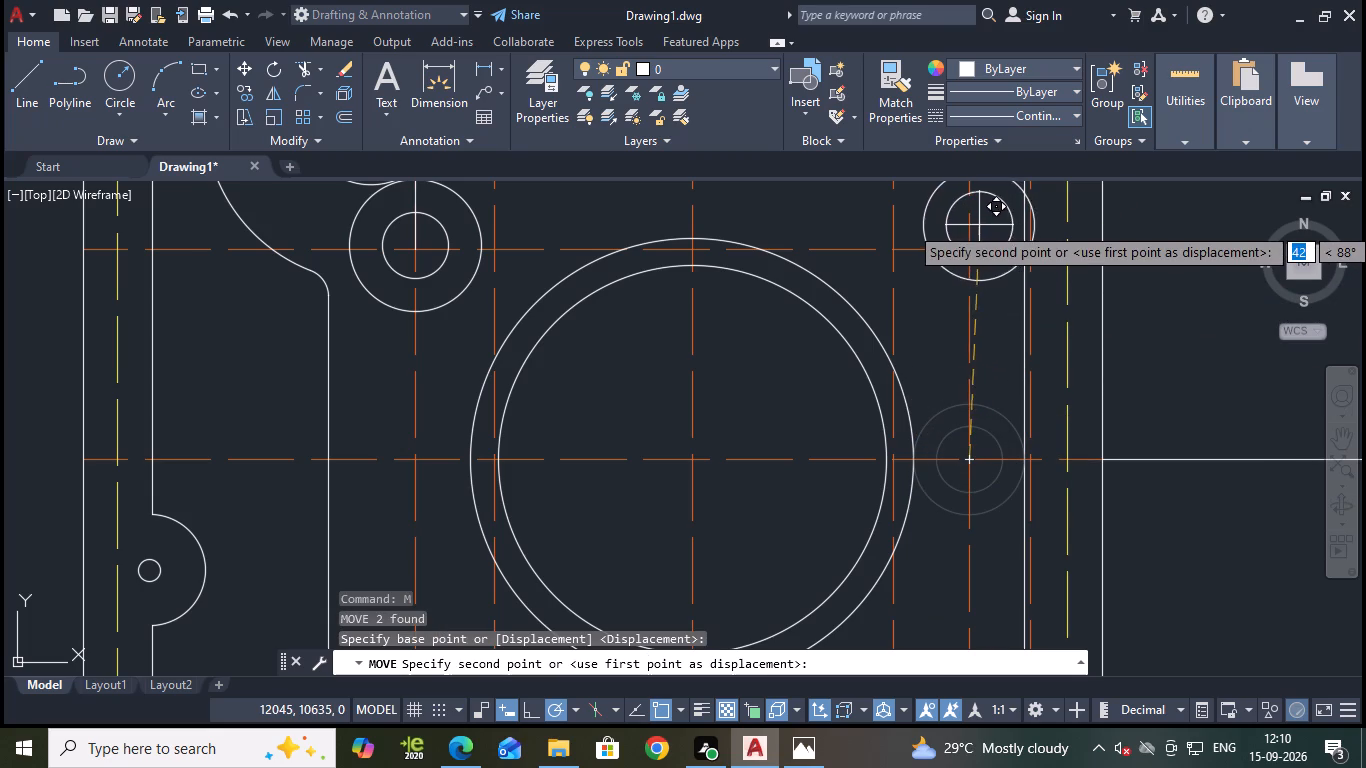
scroll(969, 232, down, 3)
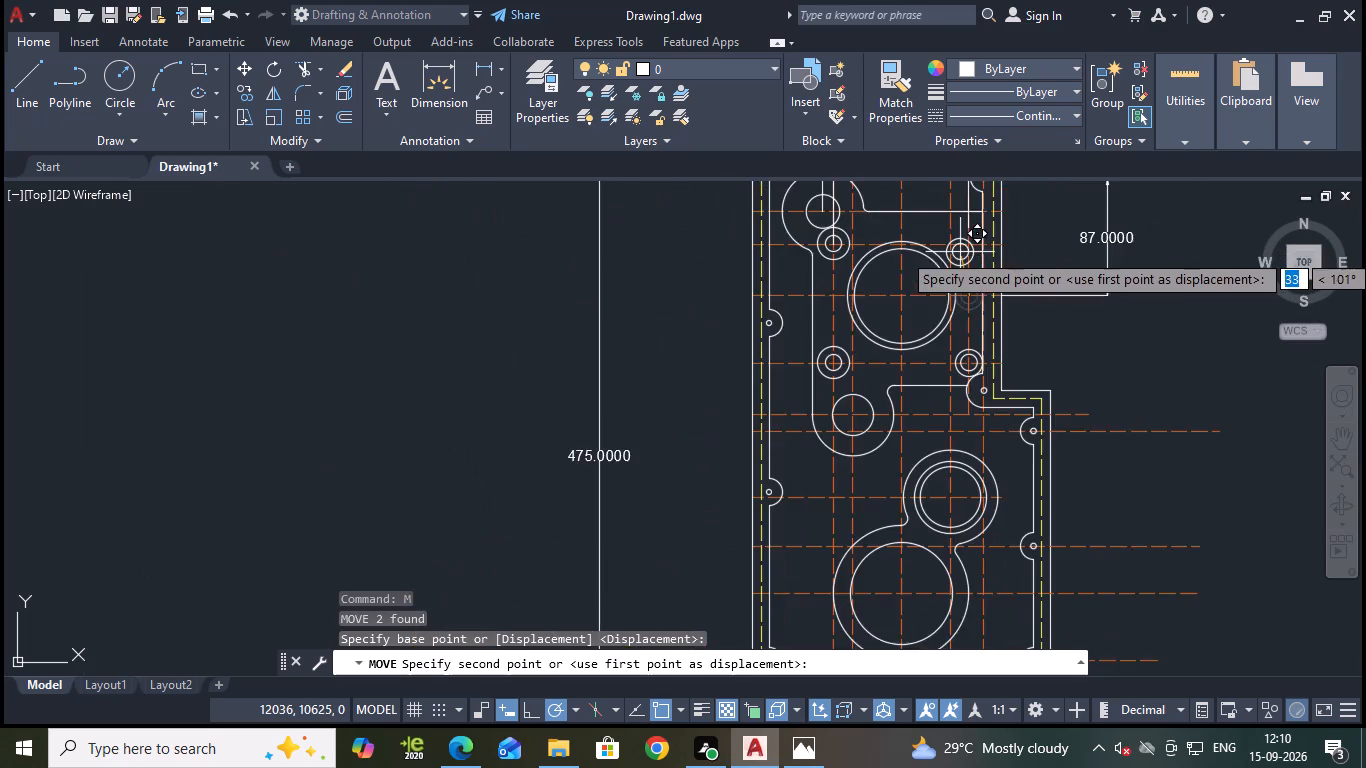
middle_drag(962, 262, 941, 460)
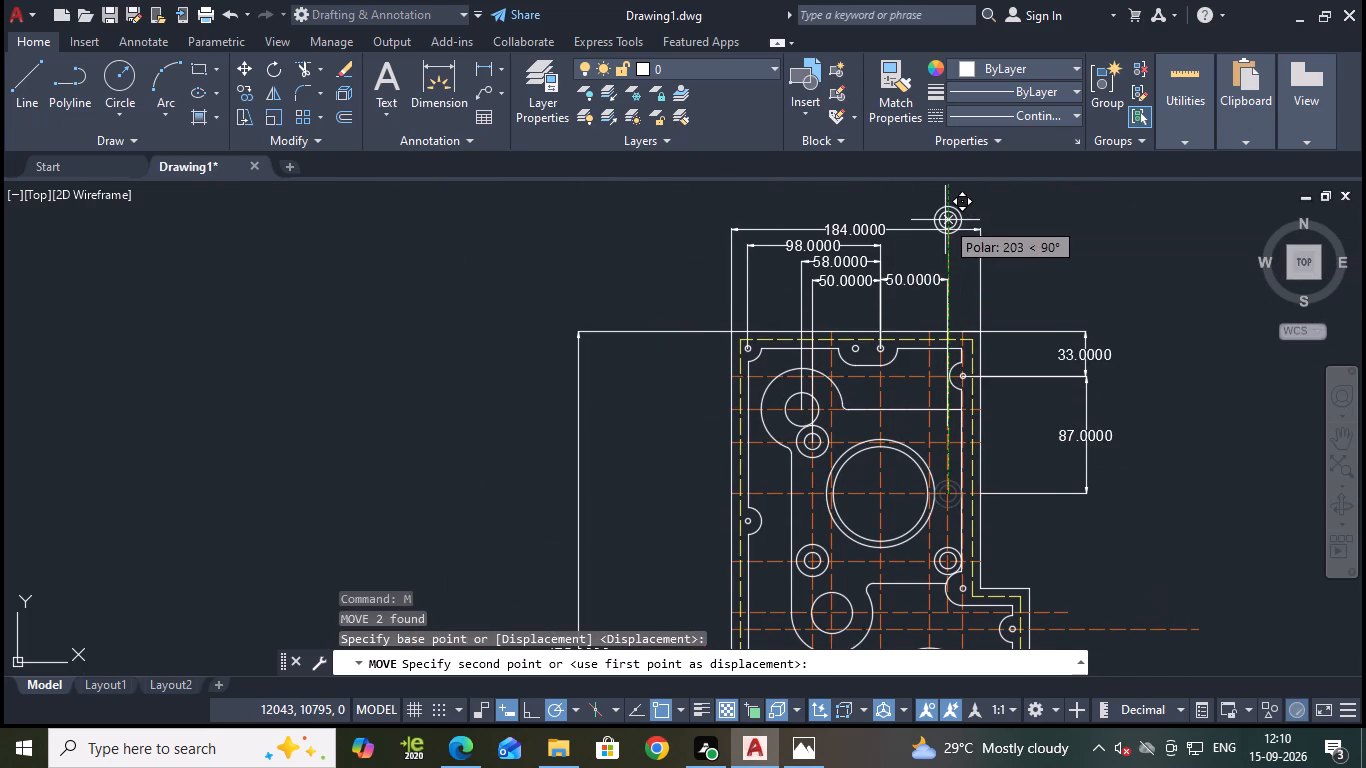
text(50)
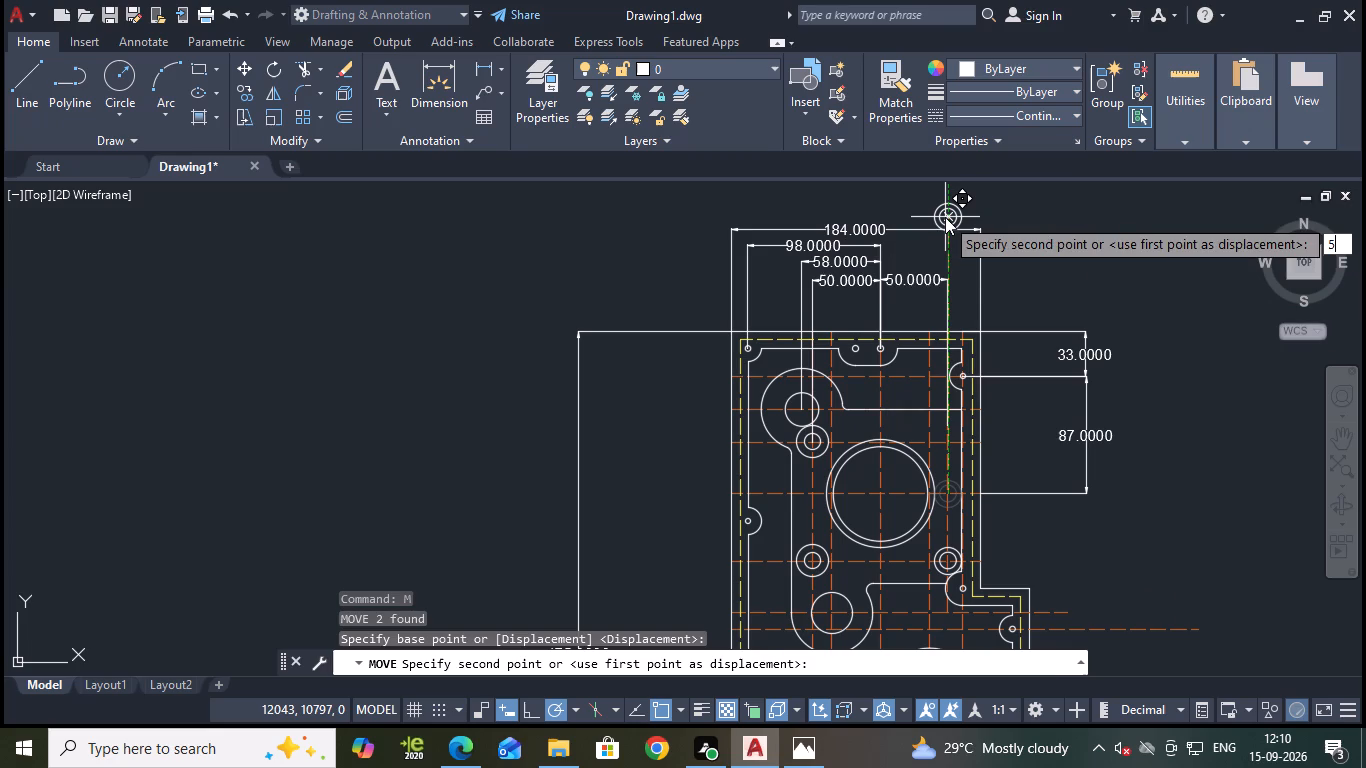
key(Return)
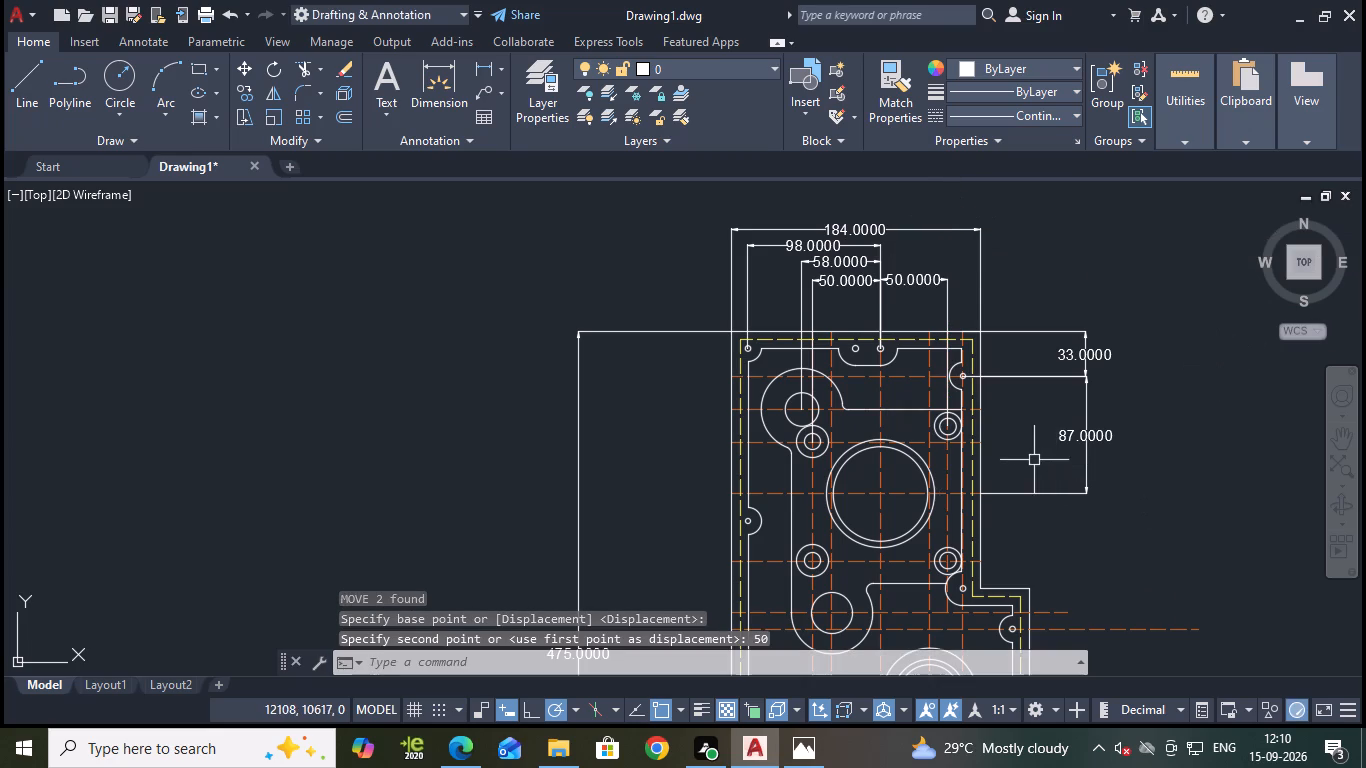
key(Escape)
Add a vertical linear dimension from the upper right concentric hole's centre to the large circle's centreline, placed just outside the plate's right edge.
scroll(1001, 449, up, 2)
click(483, 67)
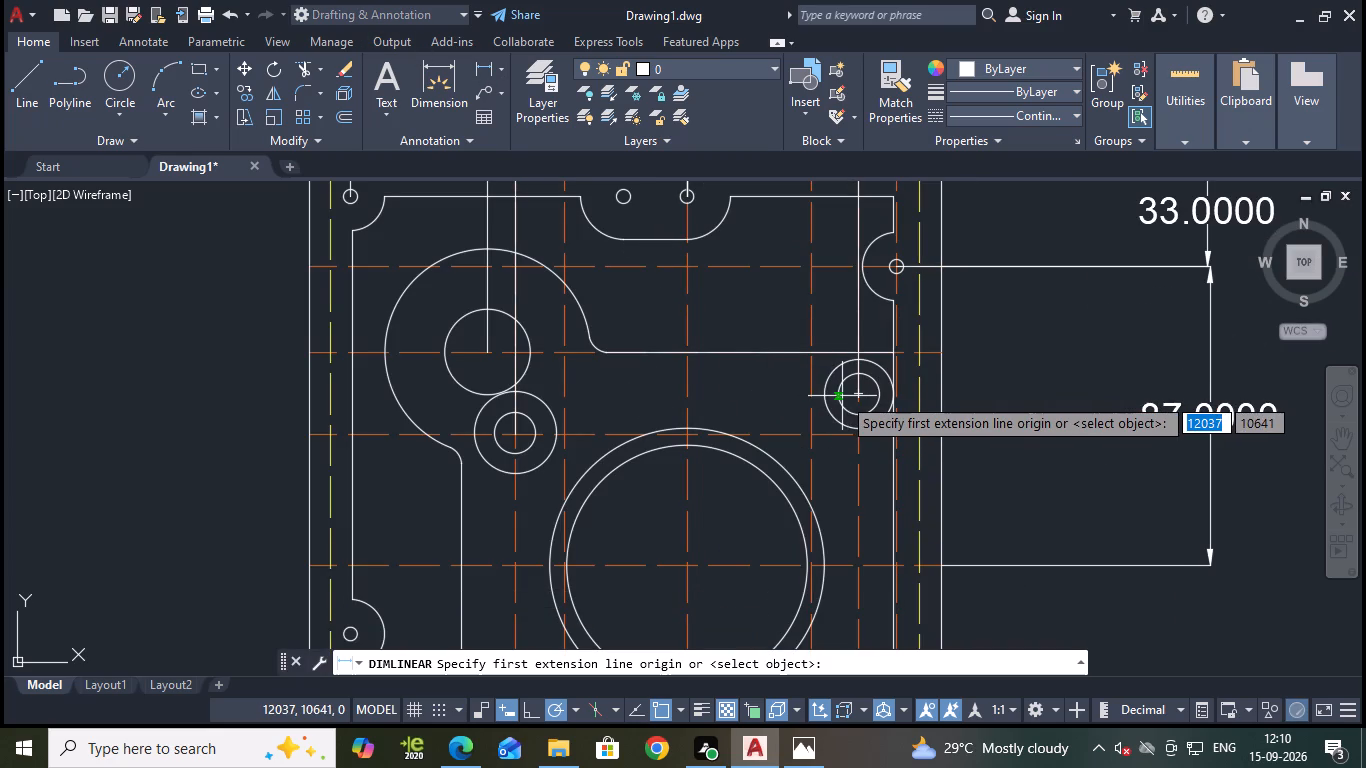
scroll(875, 401, up, 2)
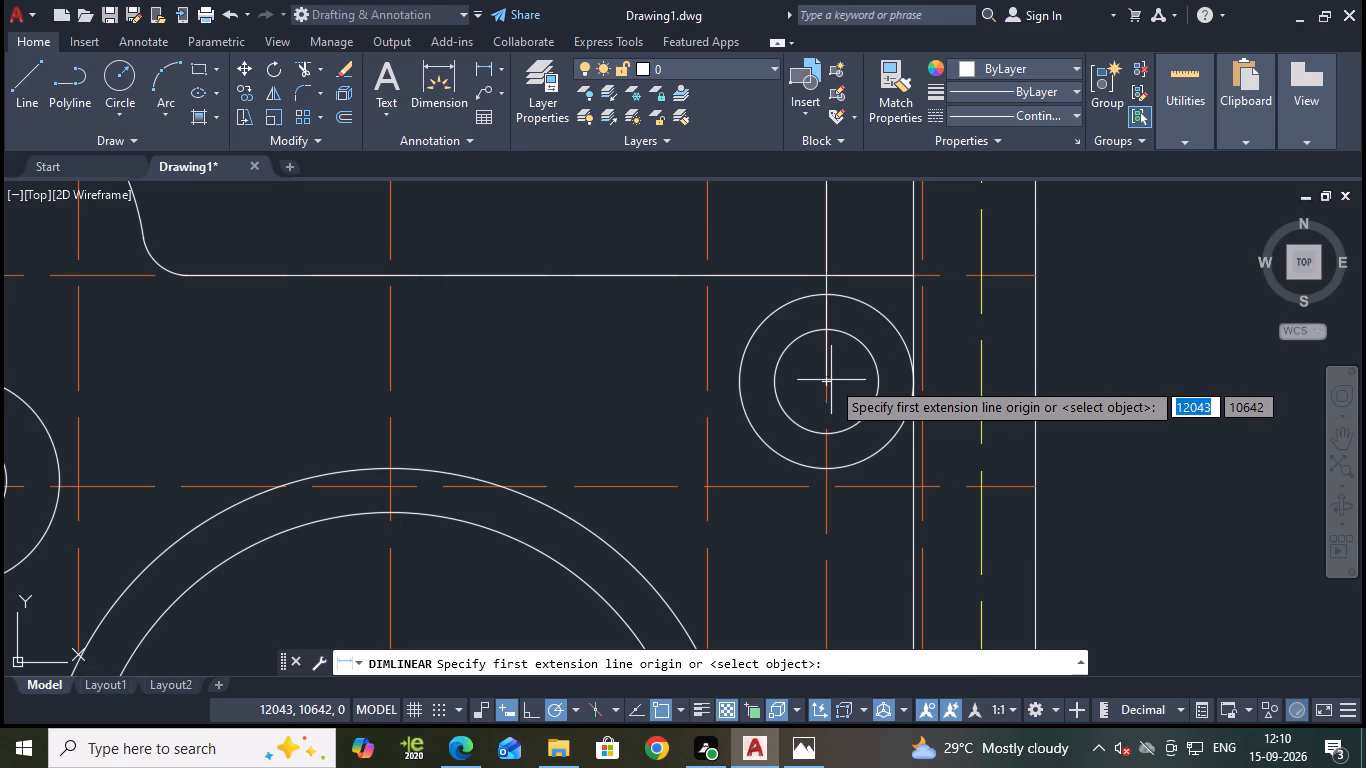
click(823, 381)
scroll(845, 517, down, 3)
middle_drag(845, 563, 830, 455)
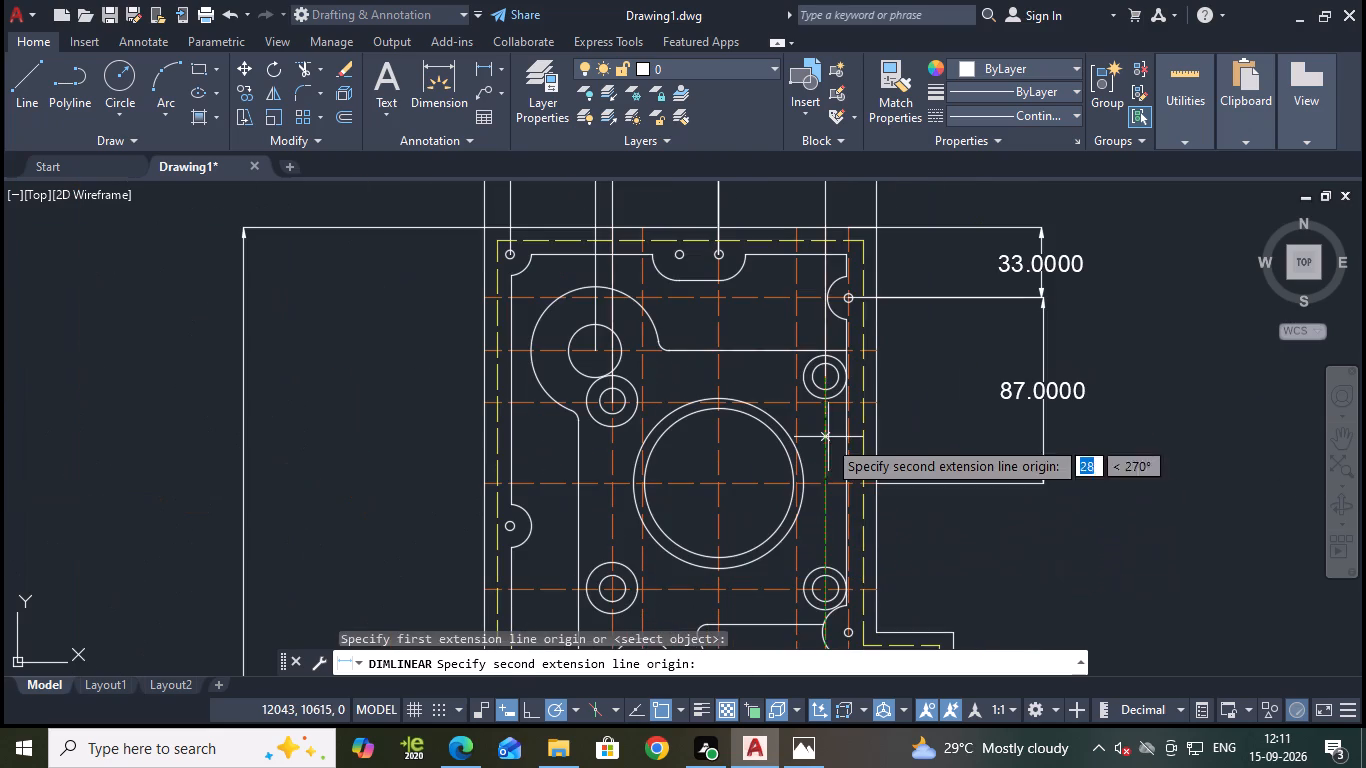
click(825, 486)
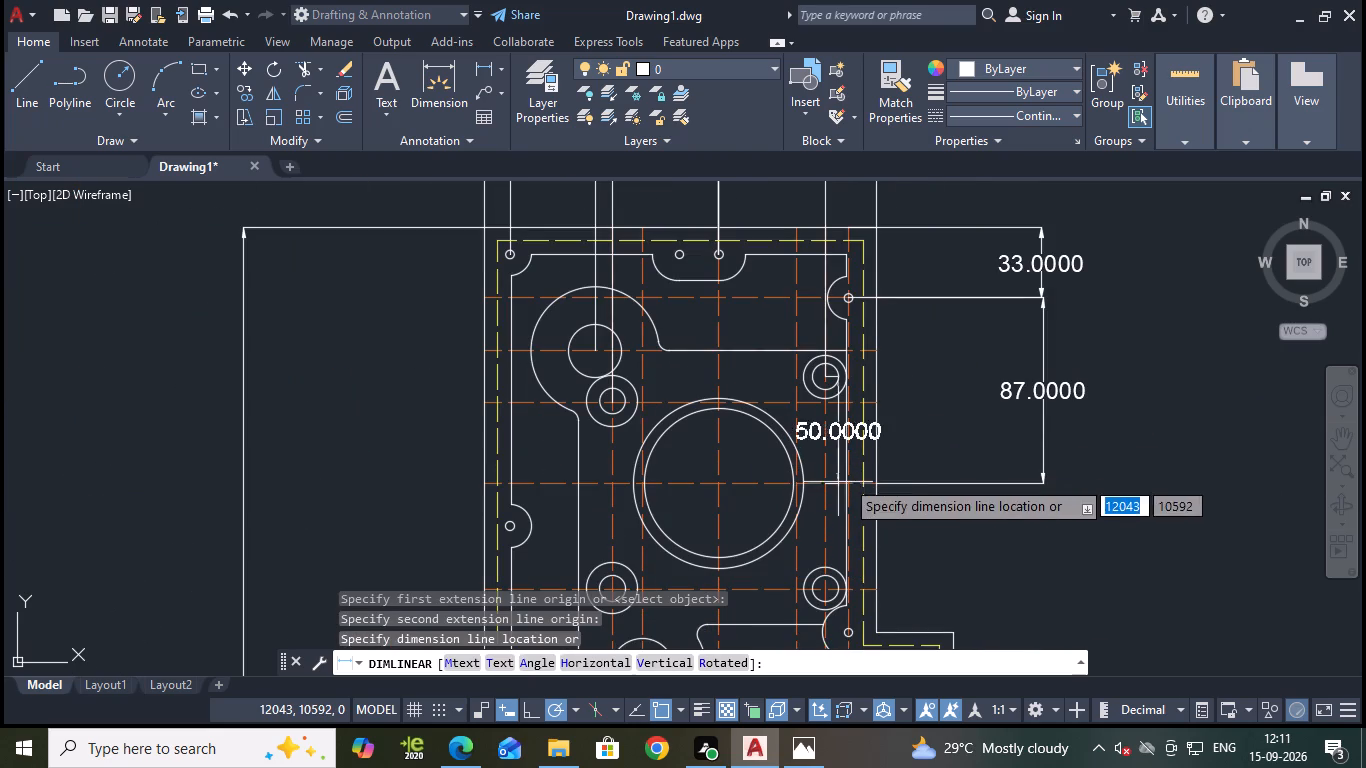
click(916, 463)
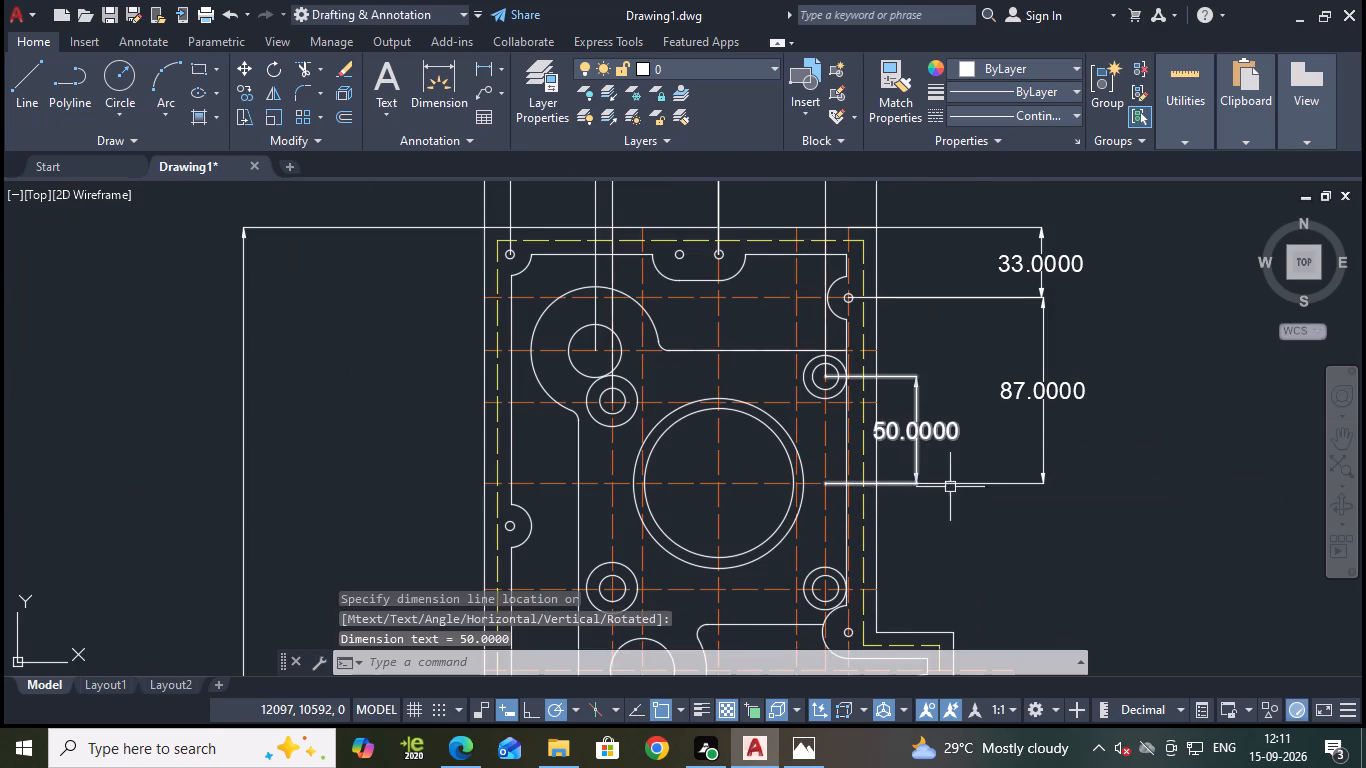
Save the drawing.
scroll(1025, 554, down, 2)
middle_drag(1037, 559, 996, 372)
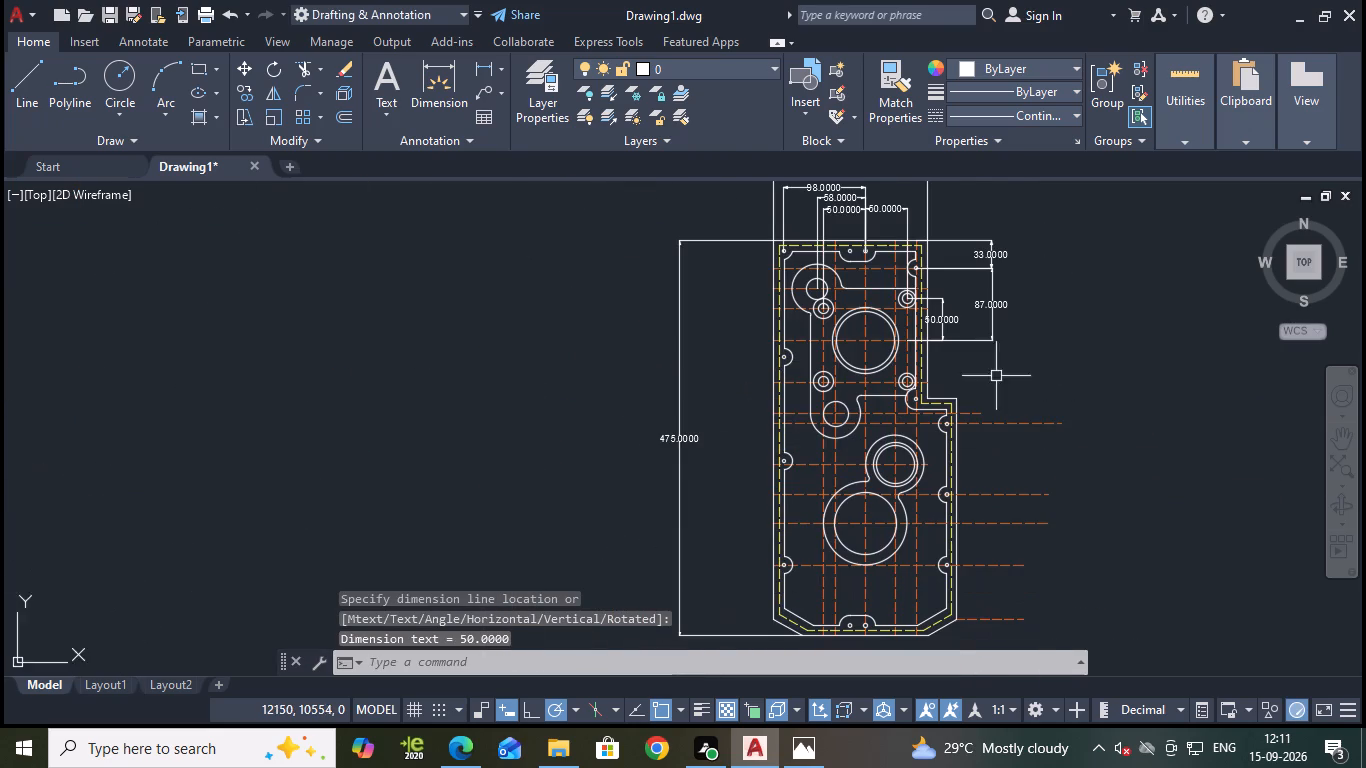
key(ctrl+s)
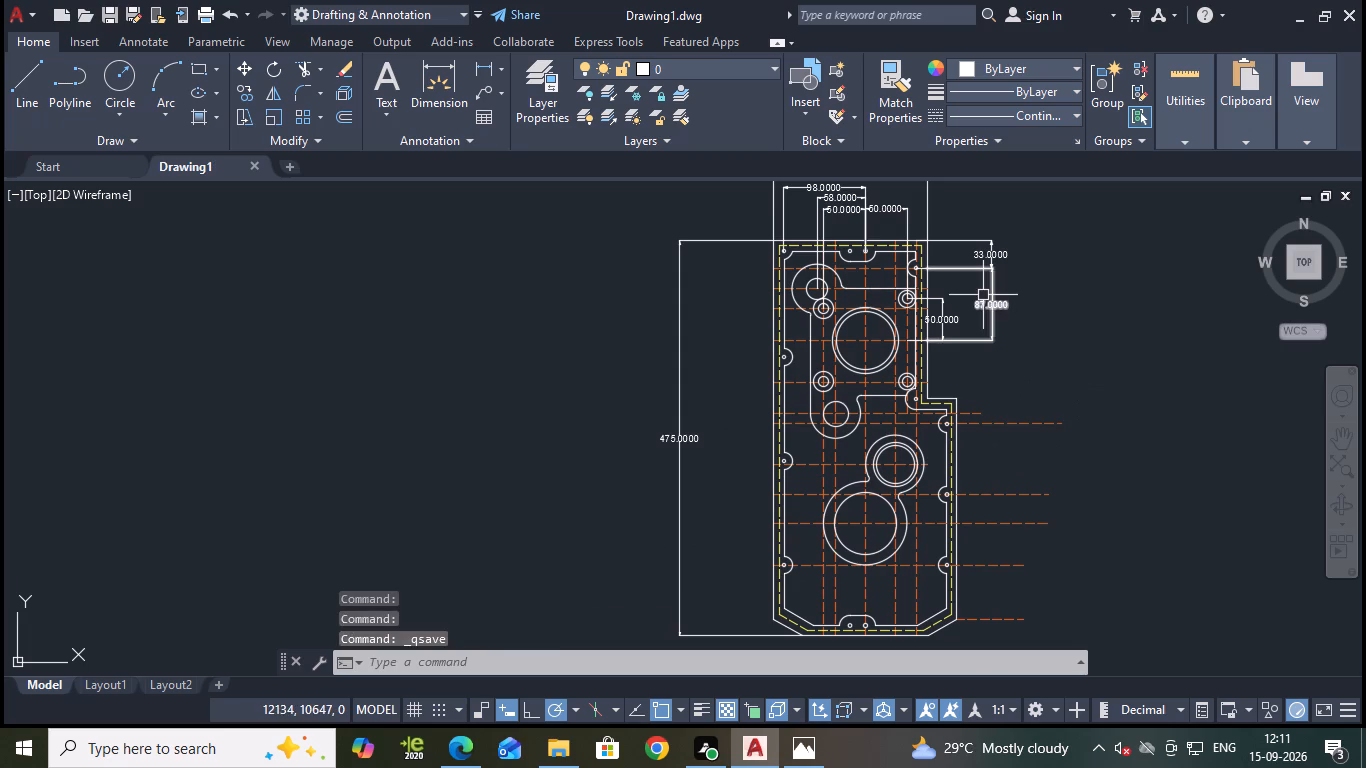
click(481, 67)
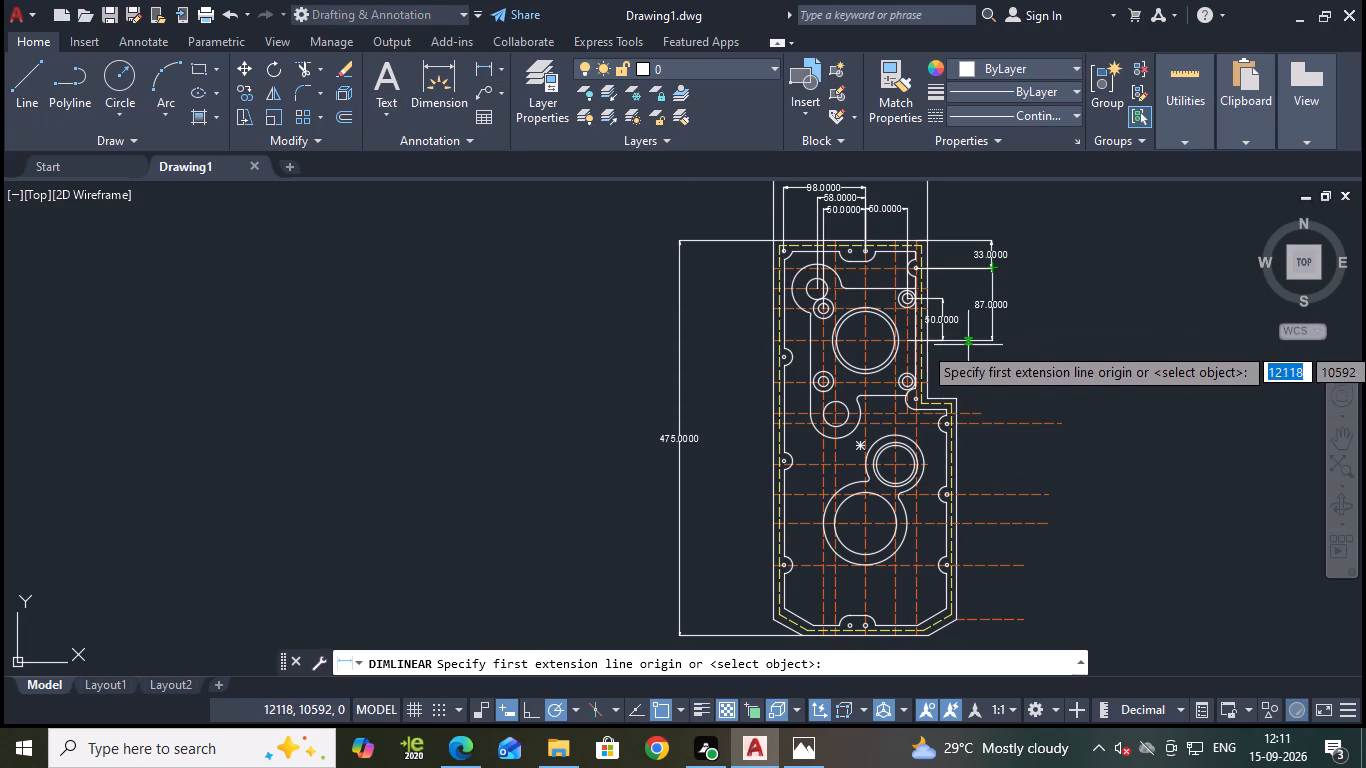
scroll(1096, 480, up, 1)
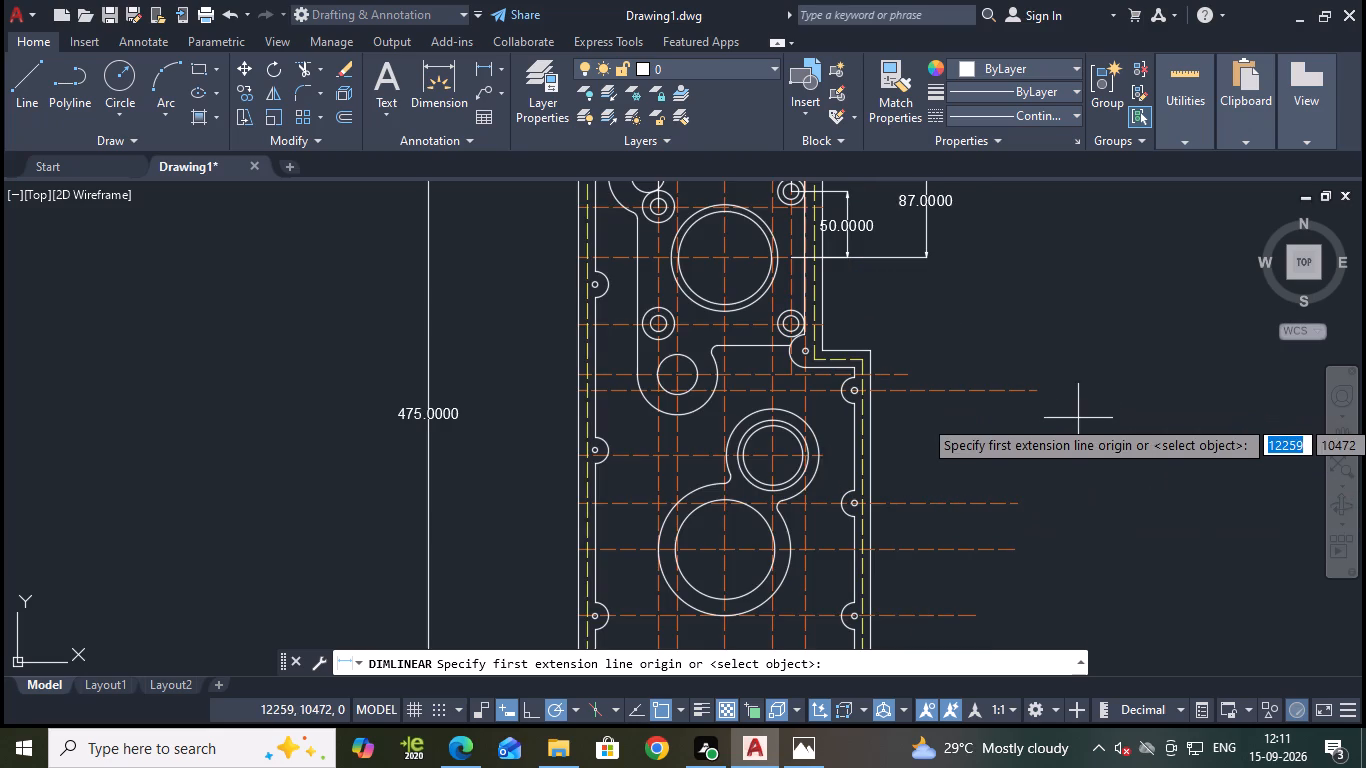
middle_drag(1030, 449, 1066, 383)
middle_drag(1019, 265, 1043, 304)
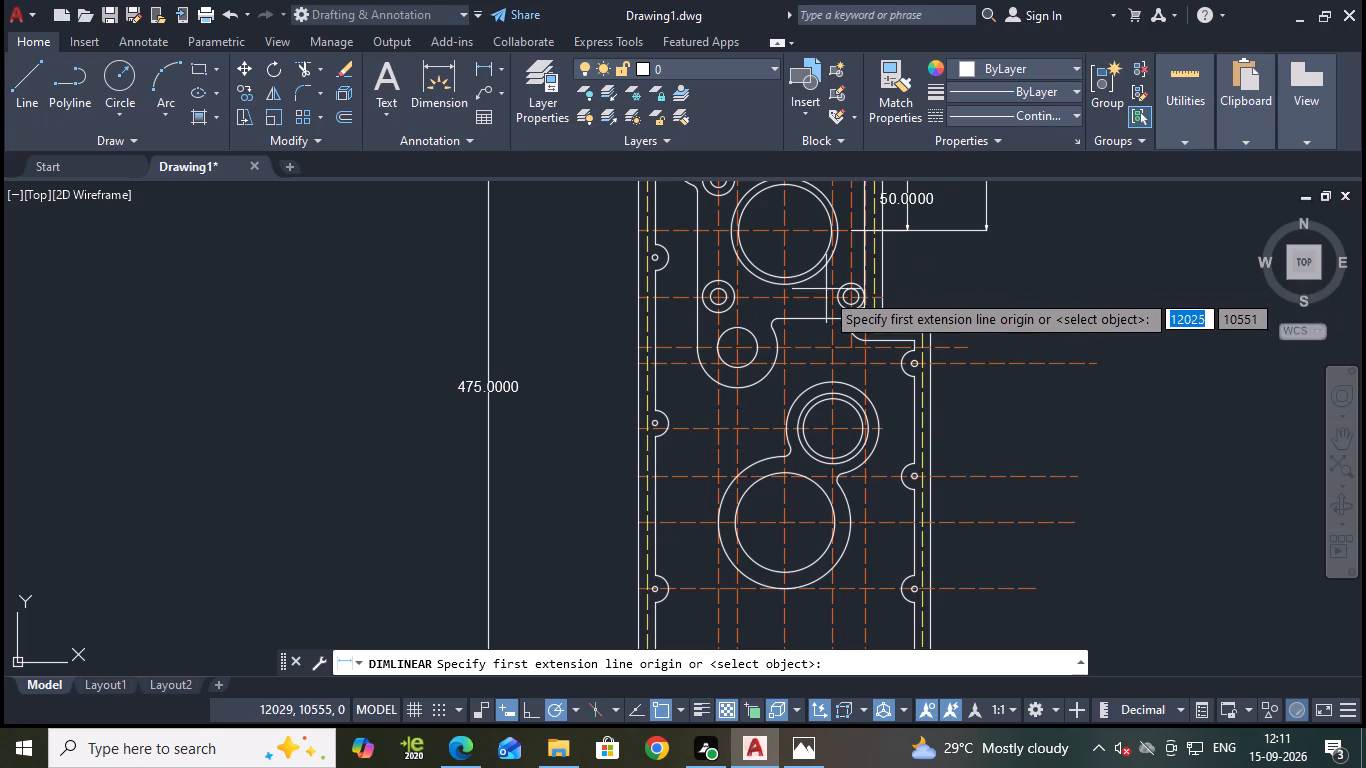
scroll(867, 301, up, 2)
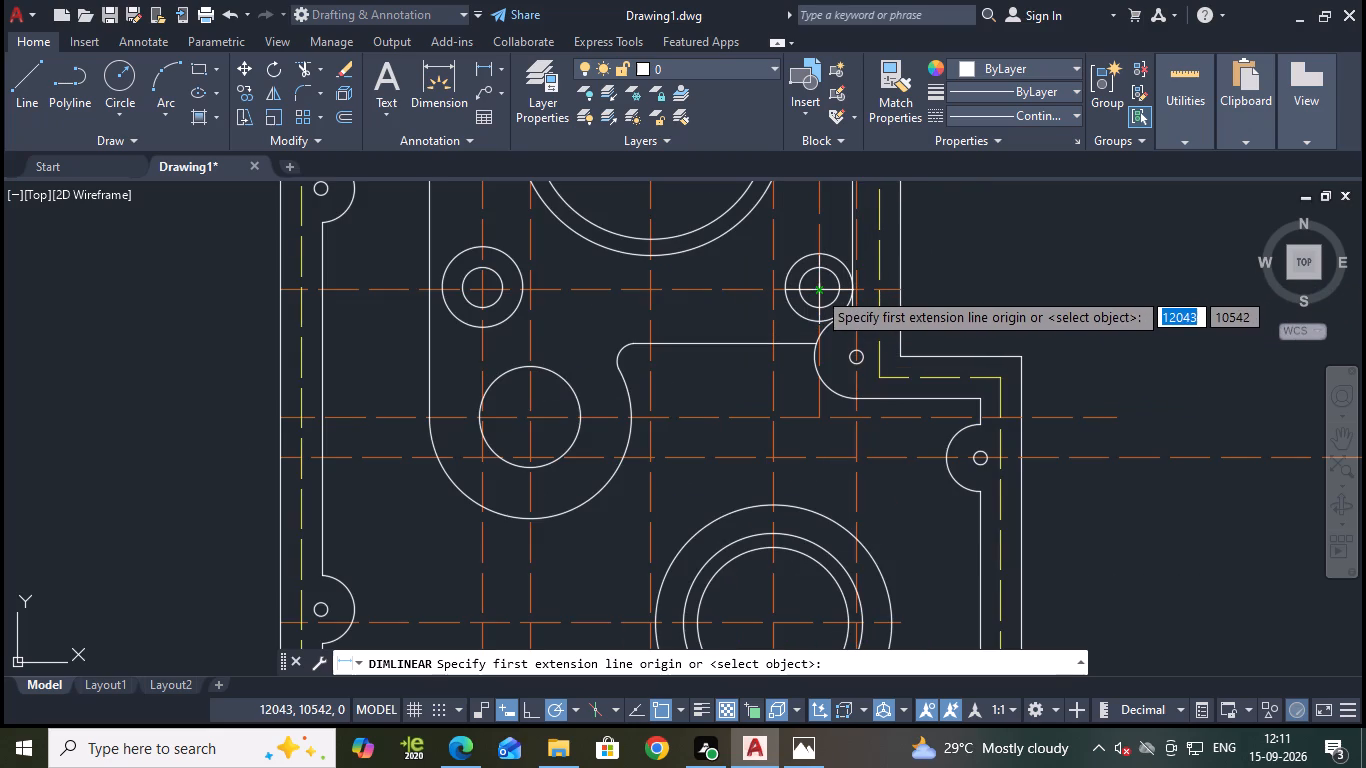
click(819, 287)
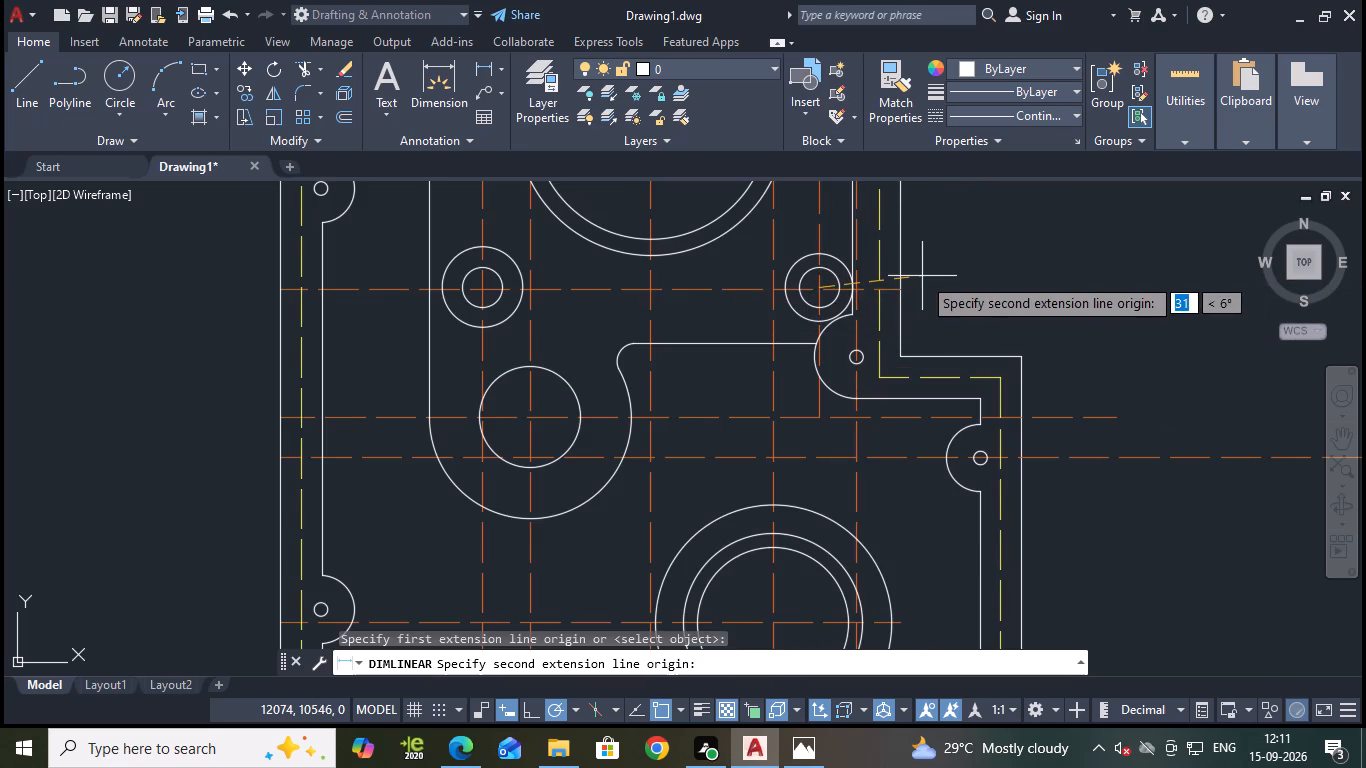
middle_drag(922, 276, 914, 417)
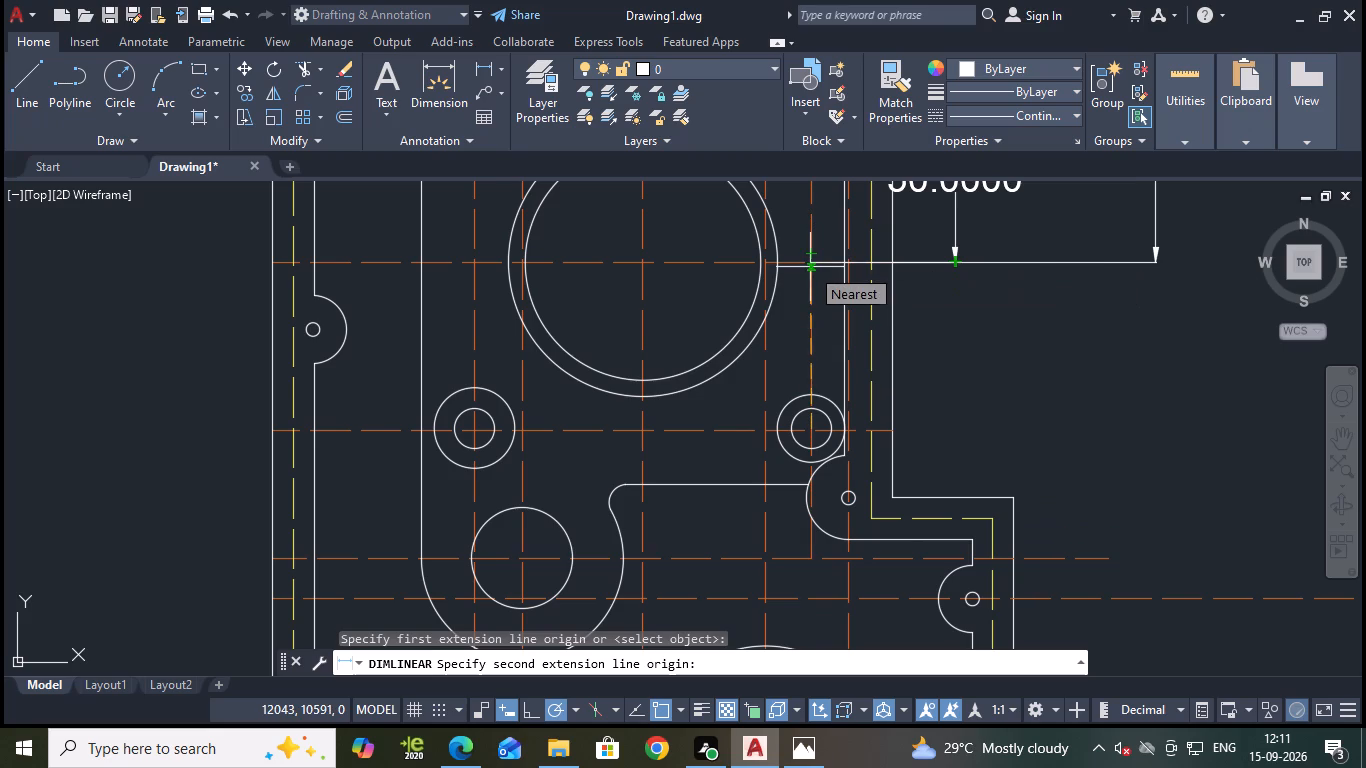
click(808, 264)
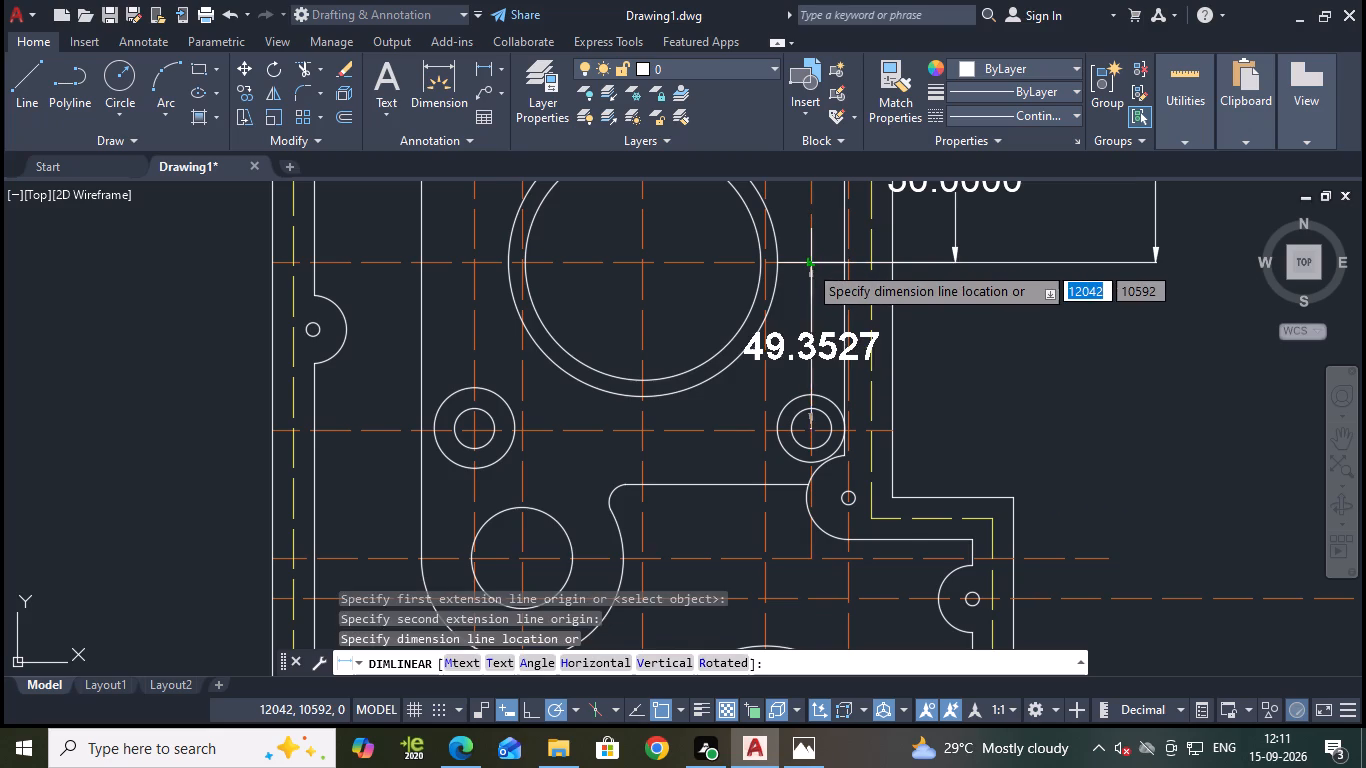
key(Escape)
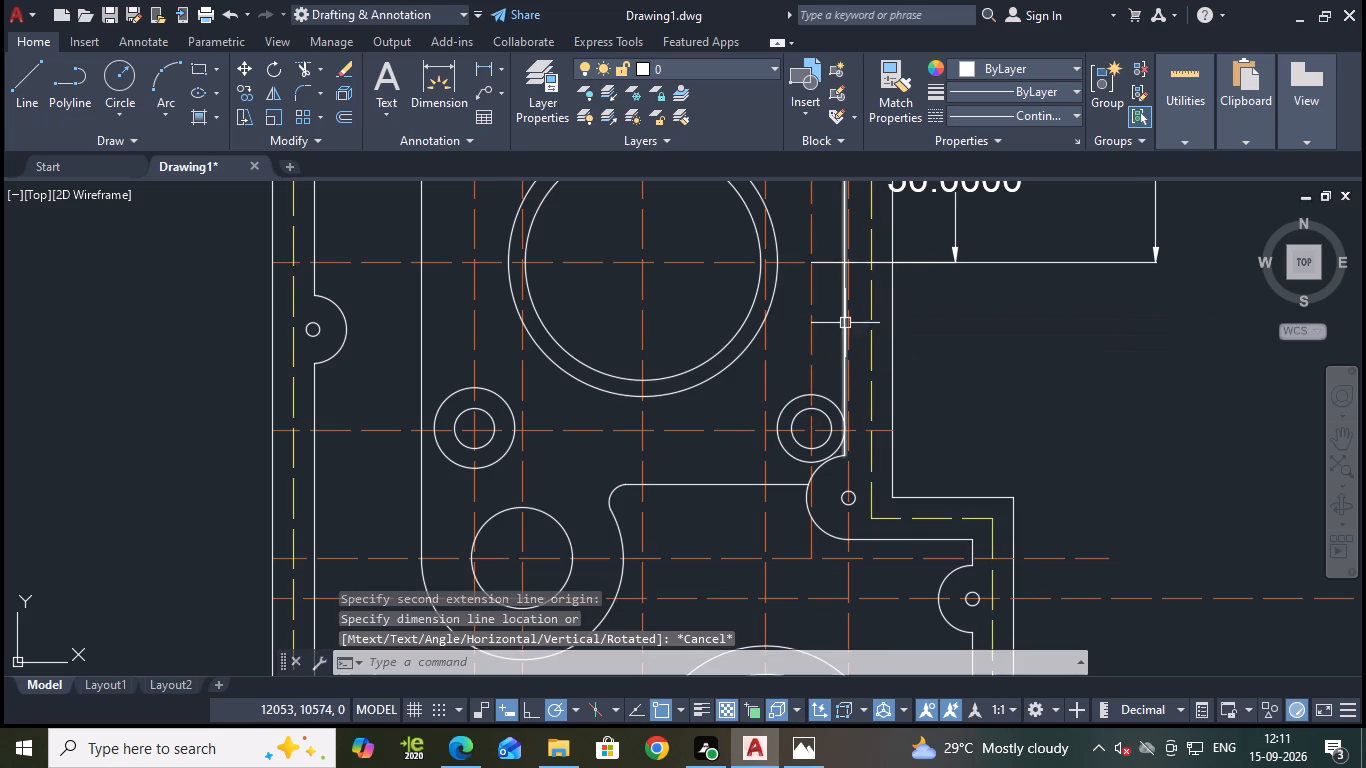
Erase the pair of concentric circles at the lower right of the upper large circle.
scroll(814, 343, down, 1)
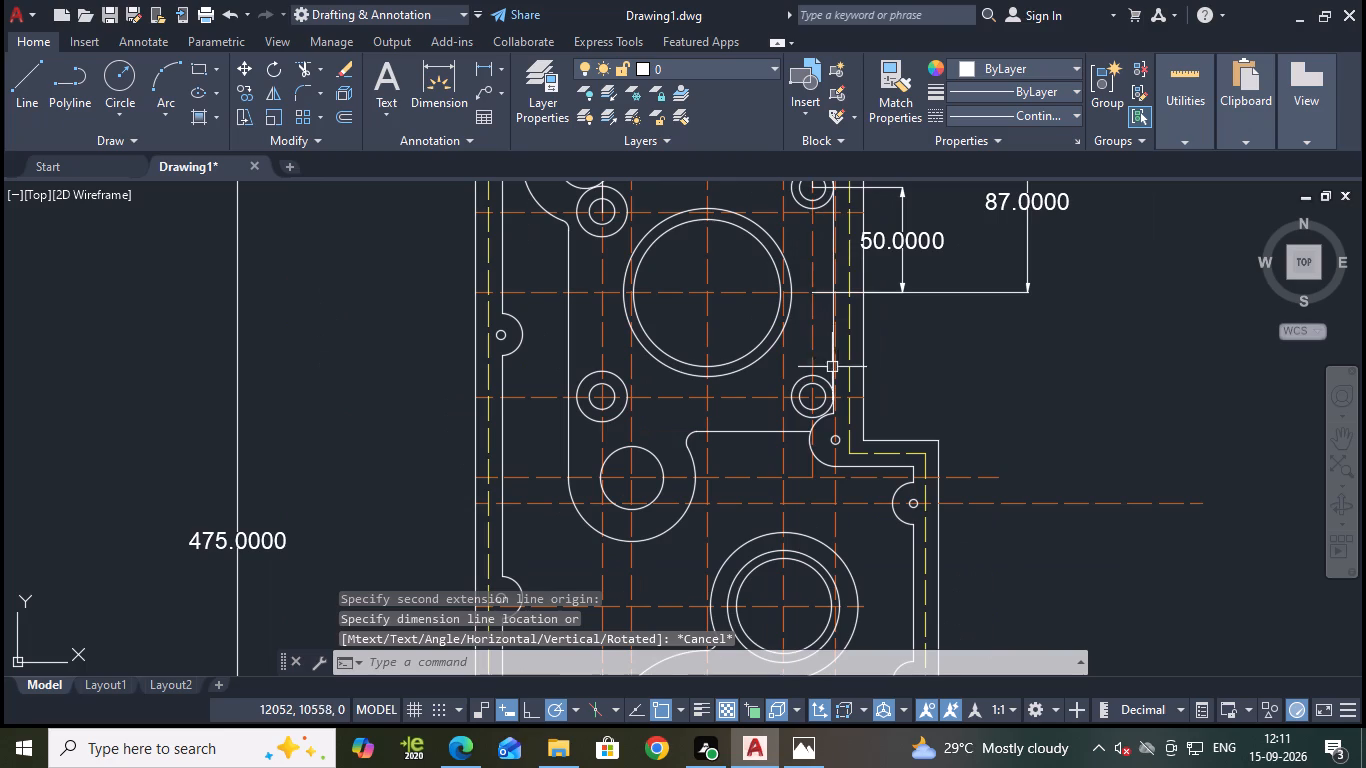
click(826, 388)
click(824, 388)
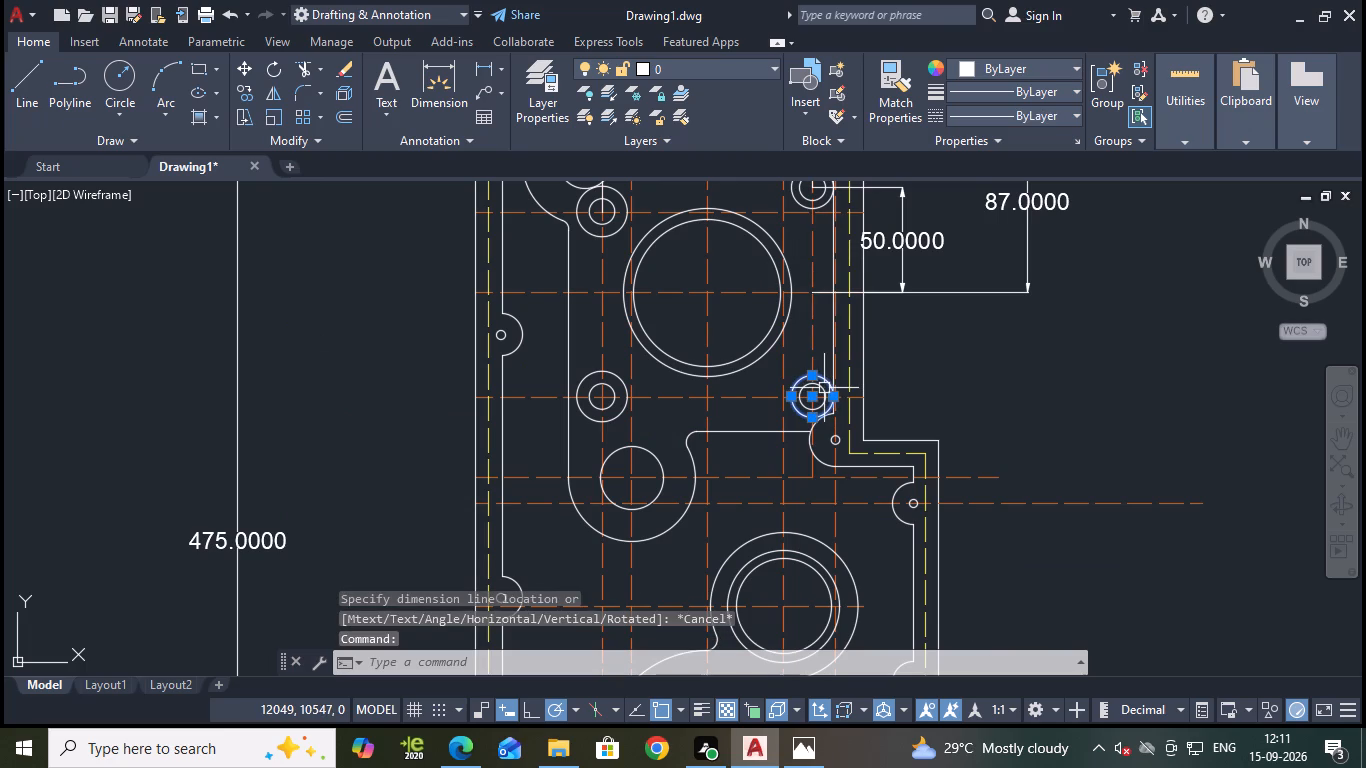
scroll(822, 396, up, 2)
click(820, 387)
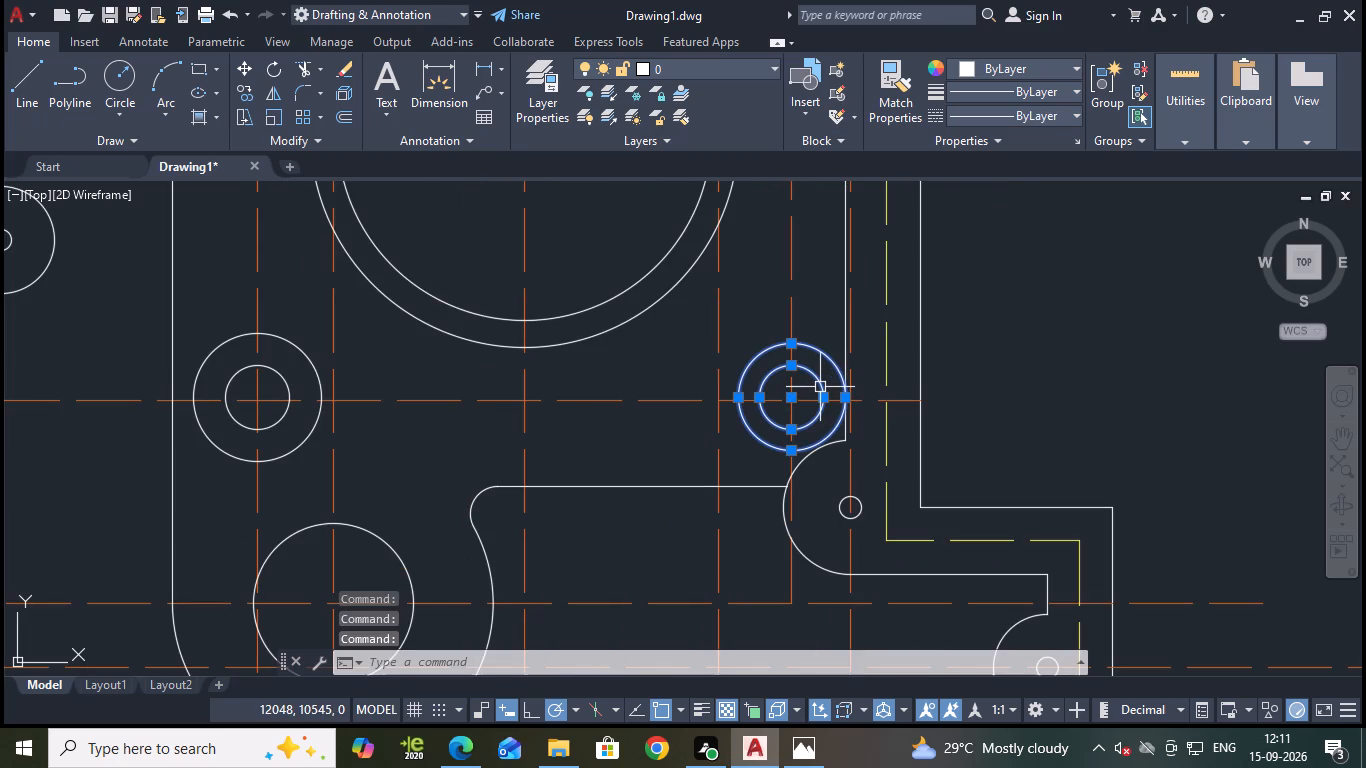
key(e)
key(Return)
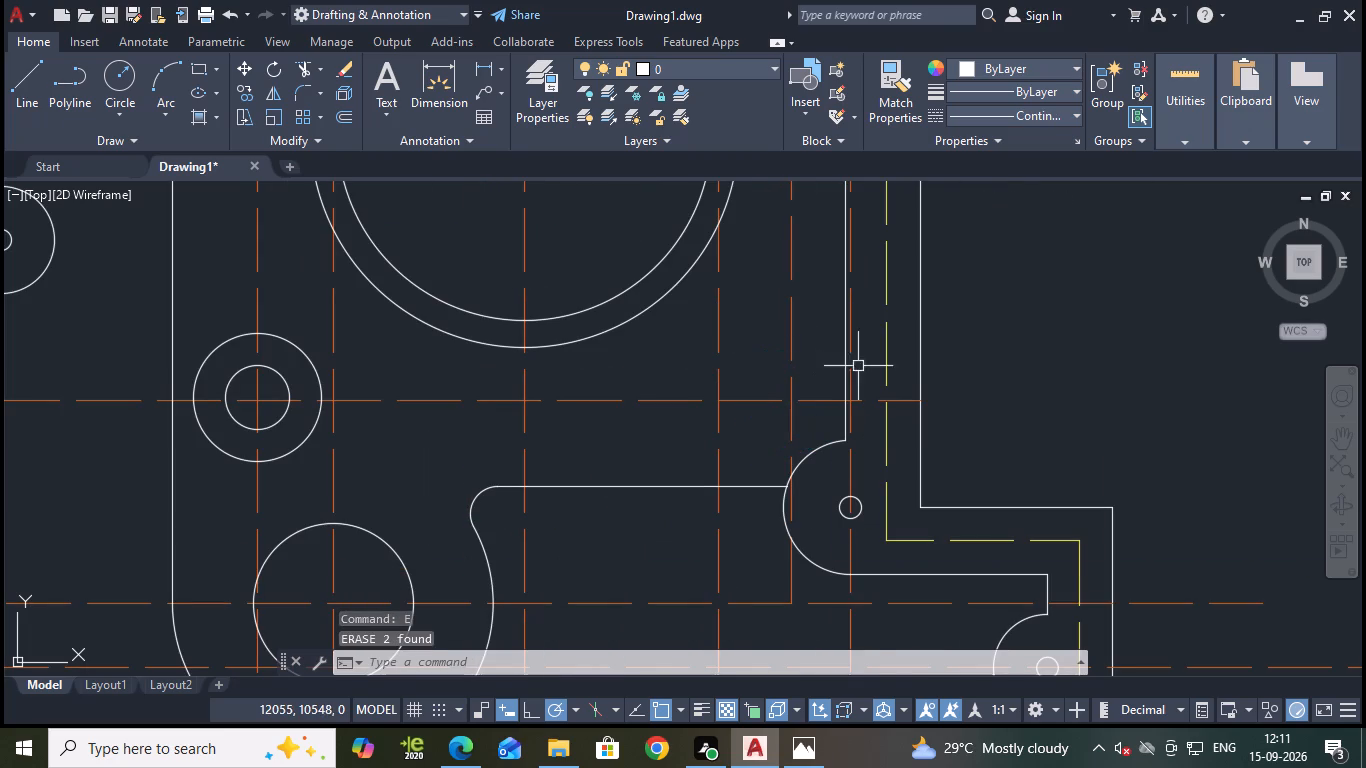
Copy the upper right pair of concentric circles 100 units straight down from their centre.
scroll(882, 353, down, 1)
middle_drag(1059, 300, 1056, 389)
scroll(942, 304, down, 1)
middle_drag(978, 375, 983, 400)
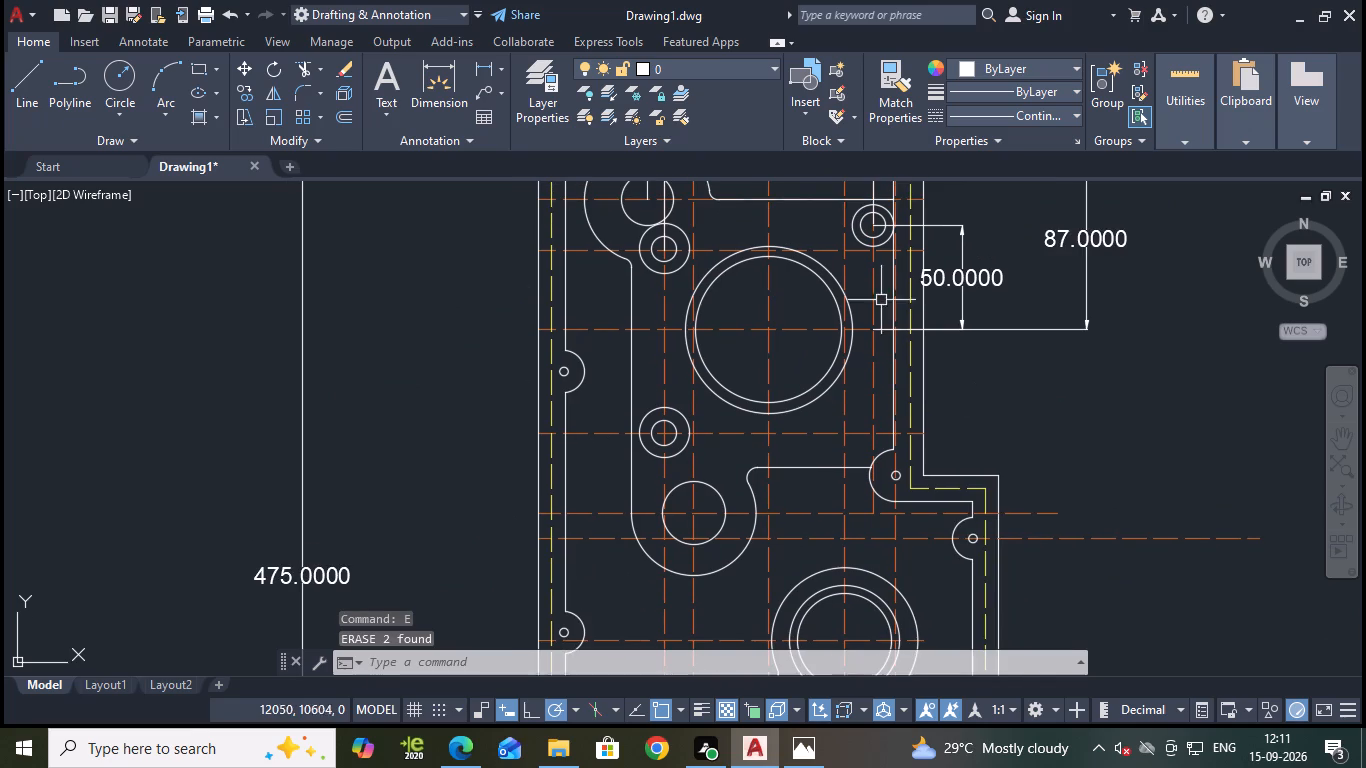
click(854, 237)
scroll(854, 239, up, 2)
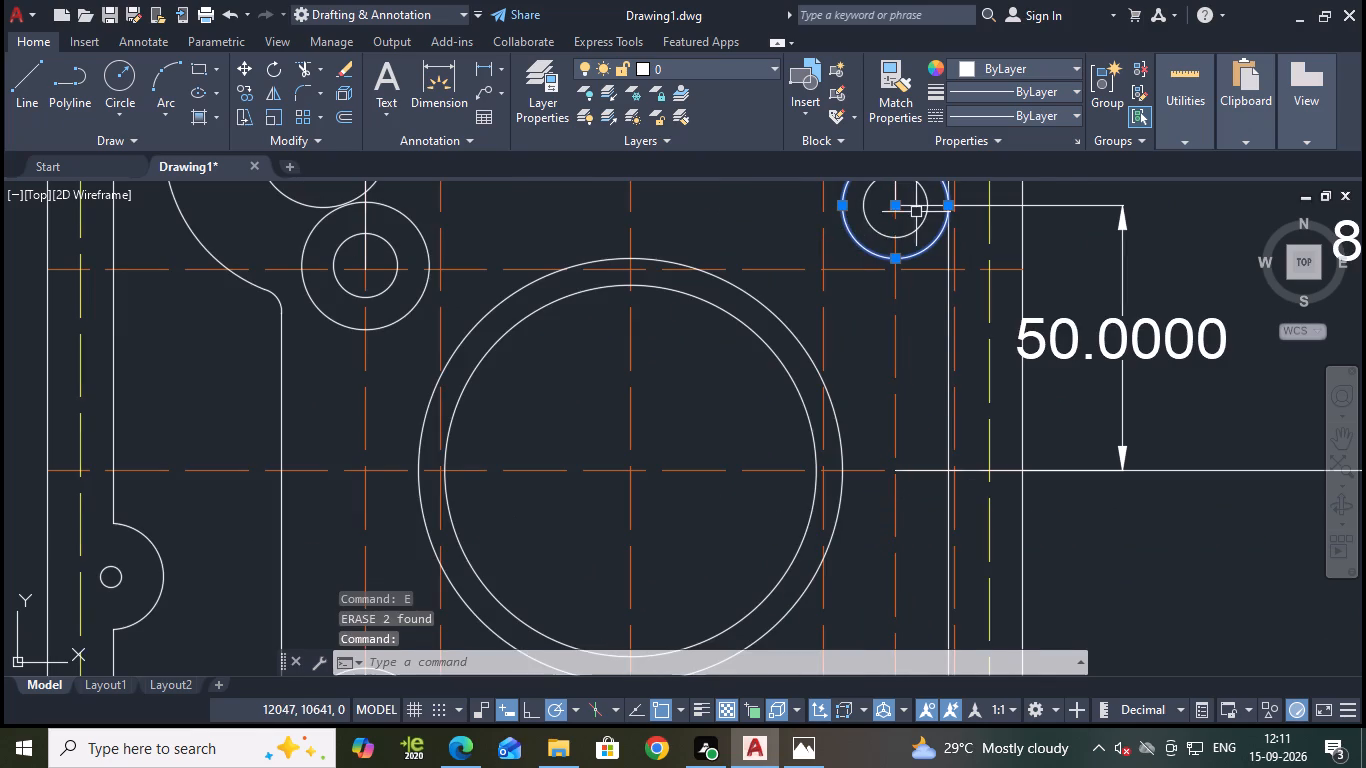
click(871, 228)
text(co)
key(Return)
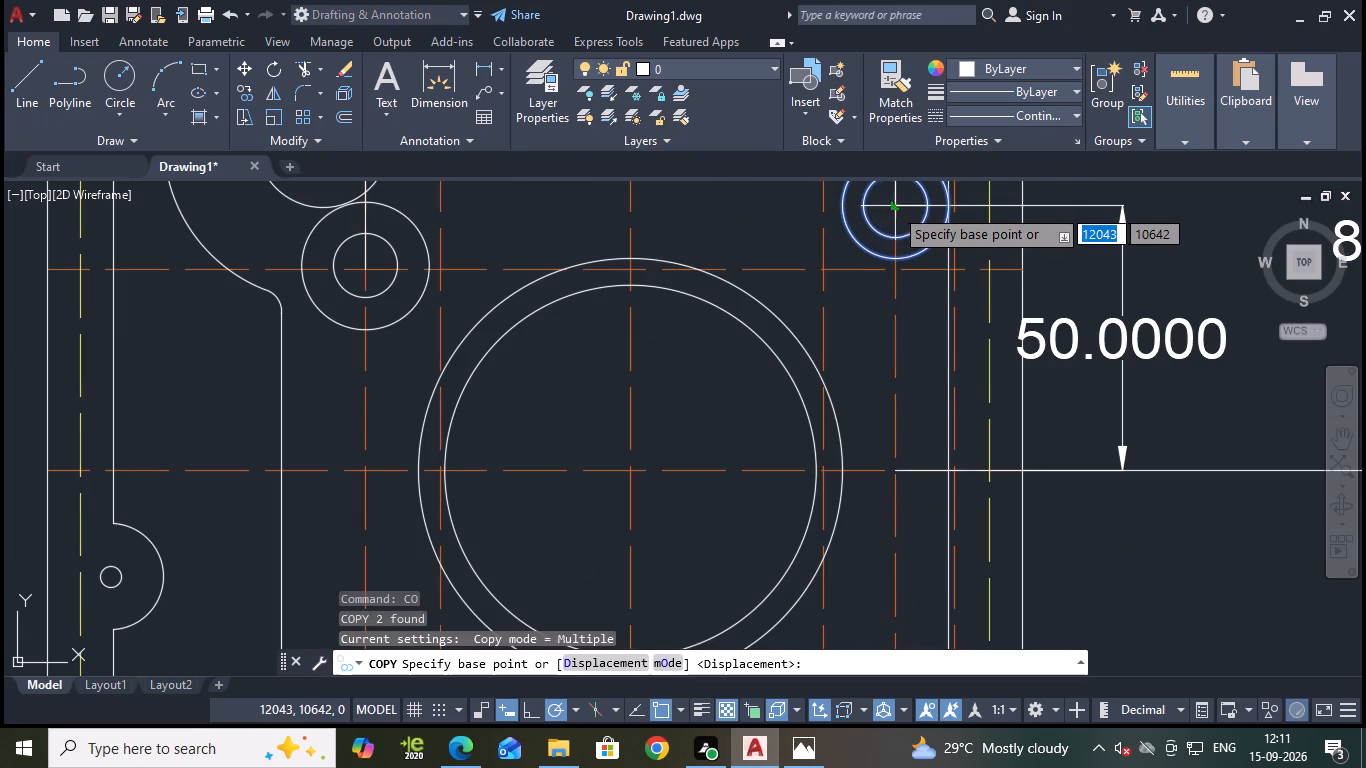
scroll(895, 205, up, 2)
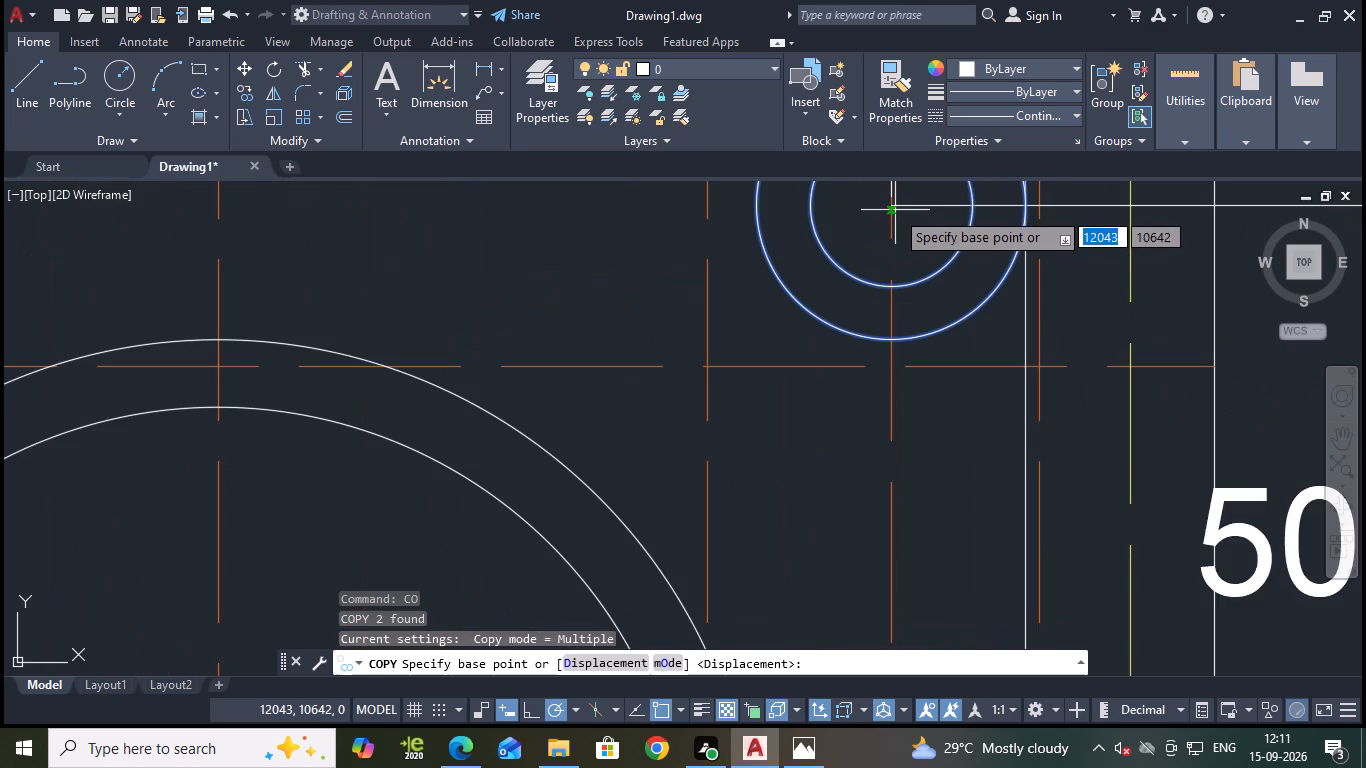
click(894, 208)
scroll(893, 291, down, 3)
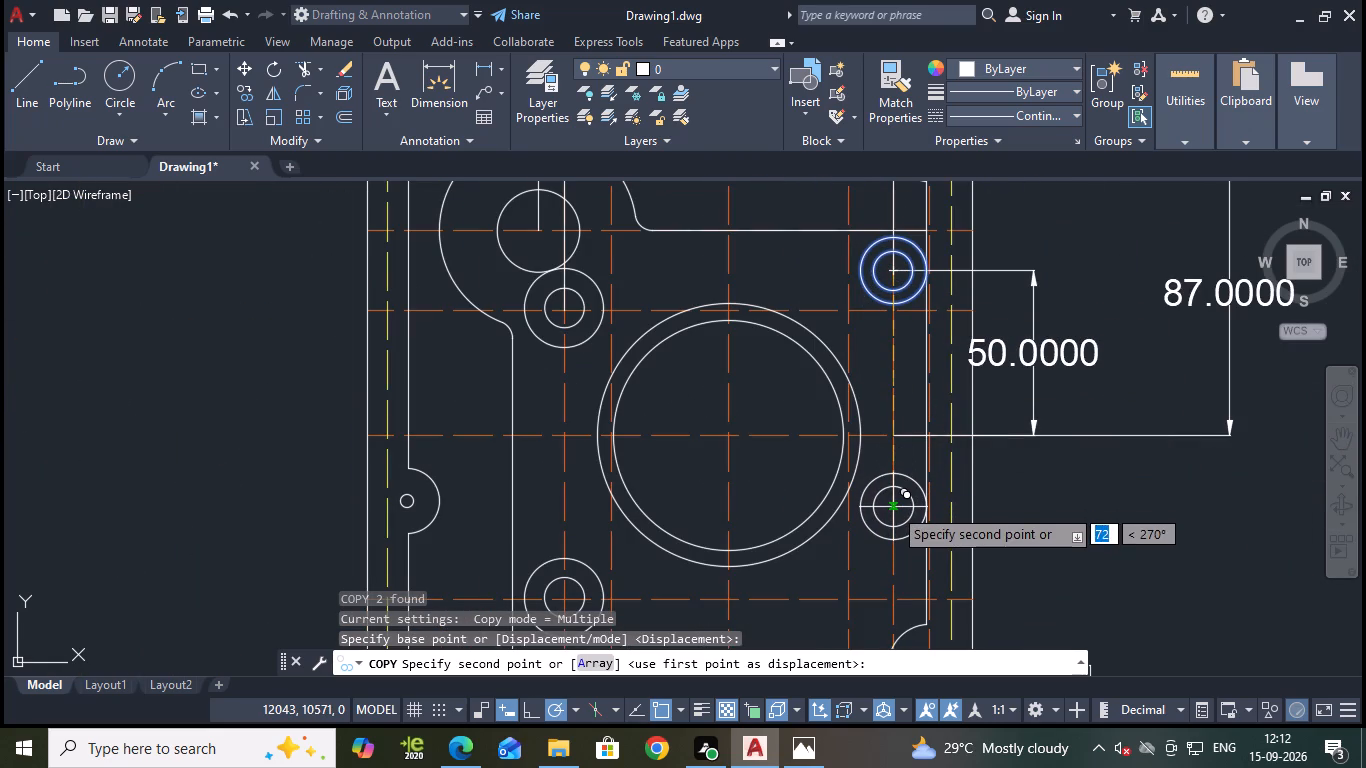
text(100)
key(Return)
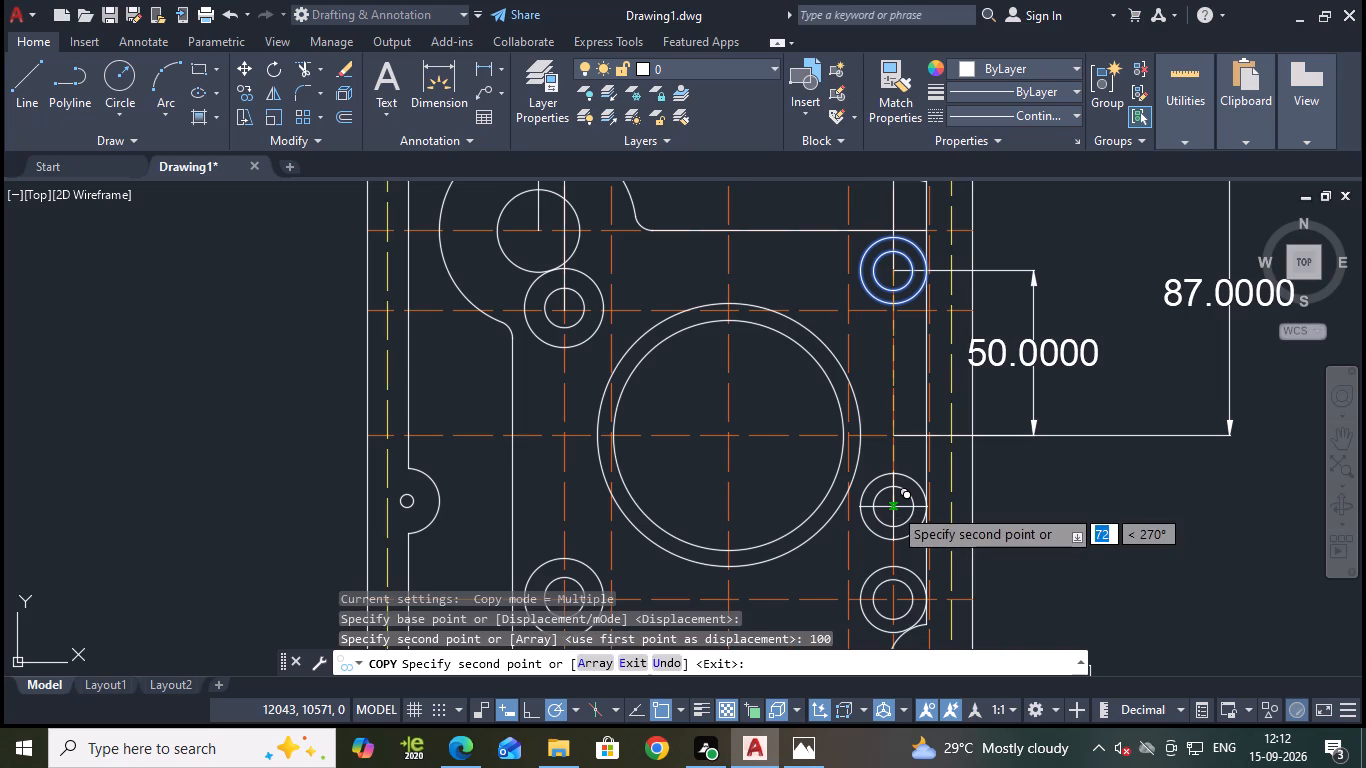
key(Escape)
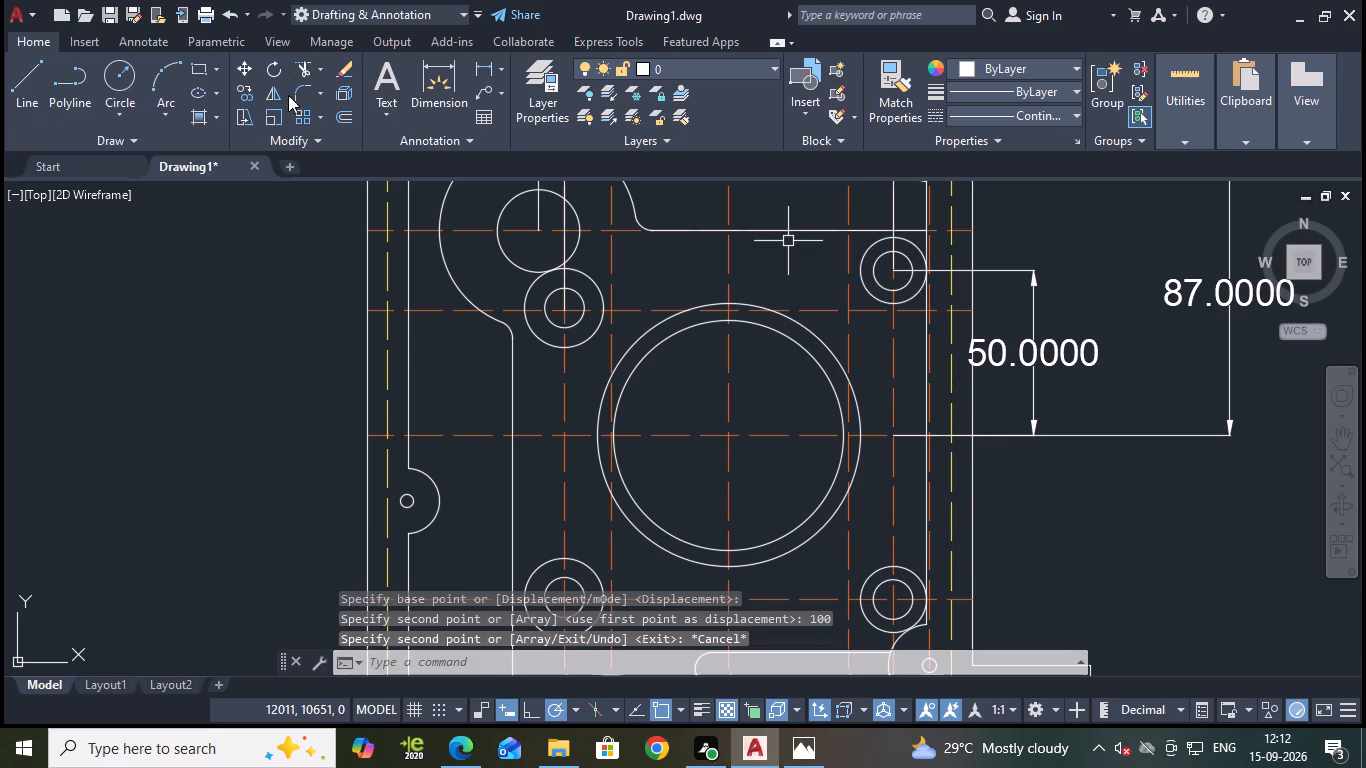
Add a vertical linear dimension from the copied lower right hole's centre to the large circle's centreline, aligned with the 50-unit dimension above.
click(488, 67)
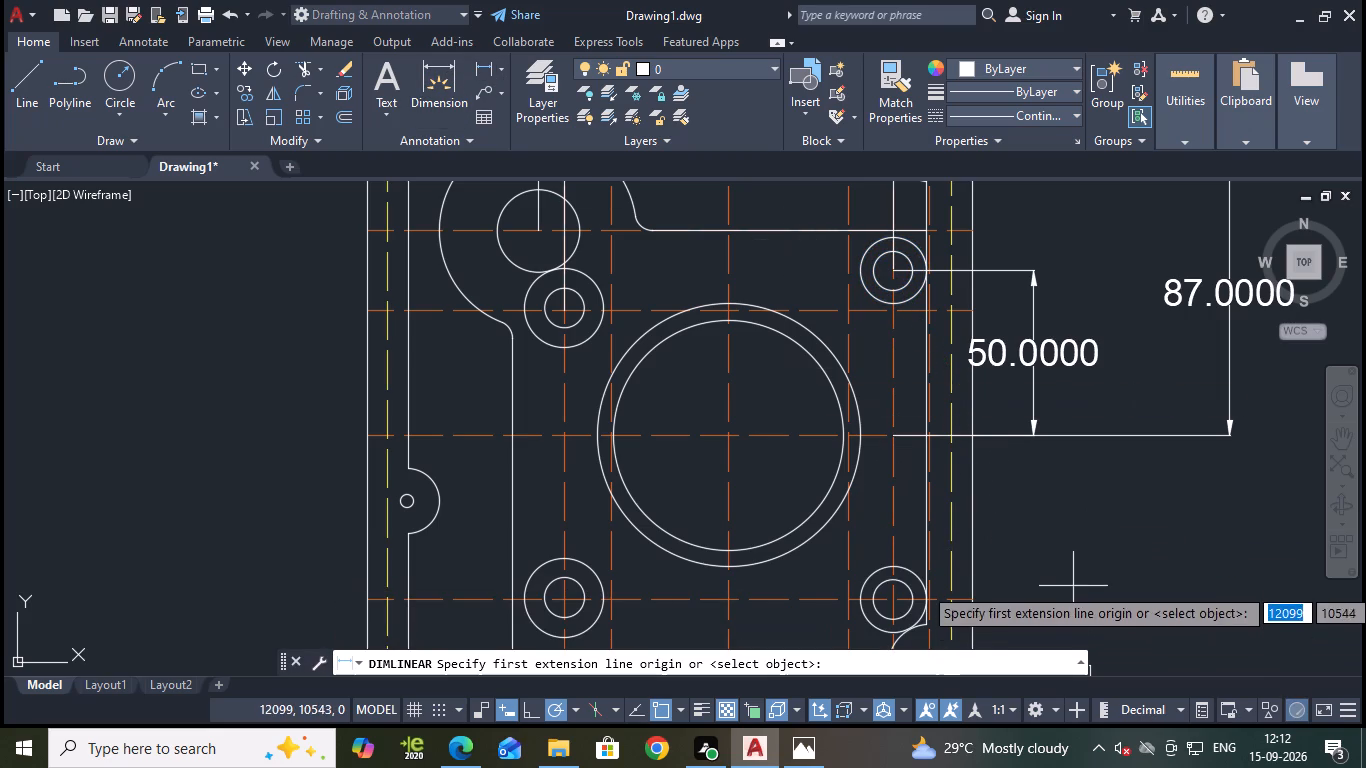
middle_drag(1055, 567, 879, 303)
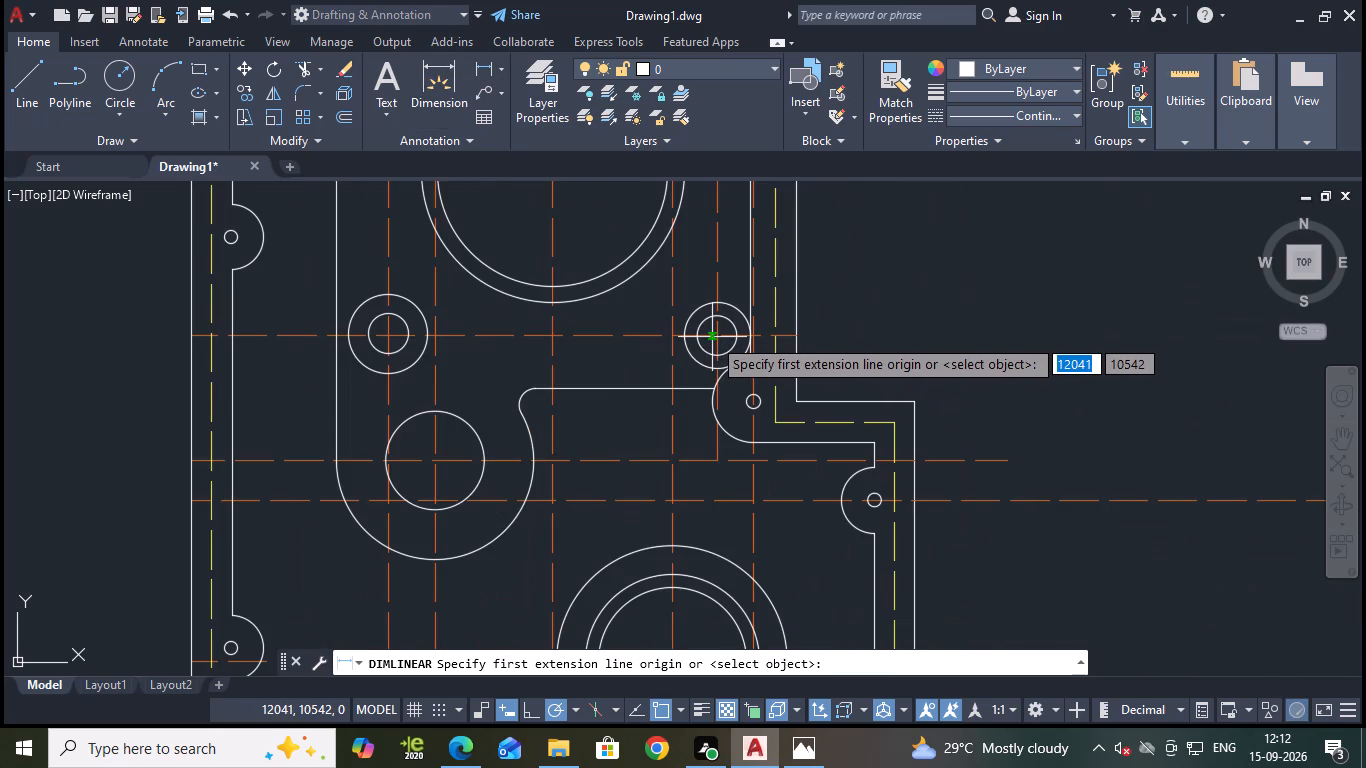
click(714, 336)
middle_drag(719, 270, 727, 404)
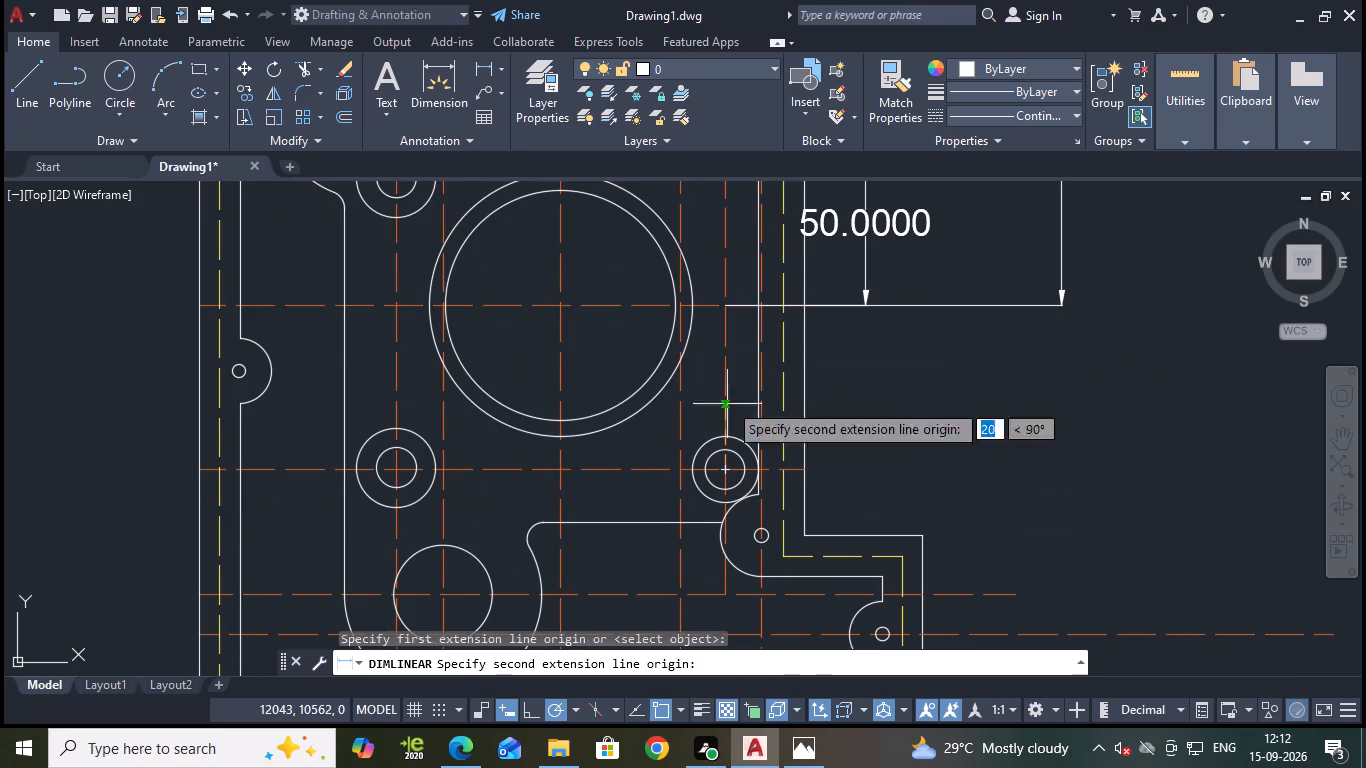
click(725, 307)
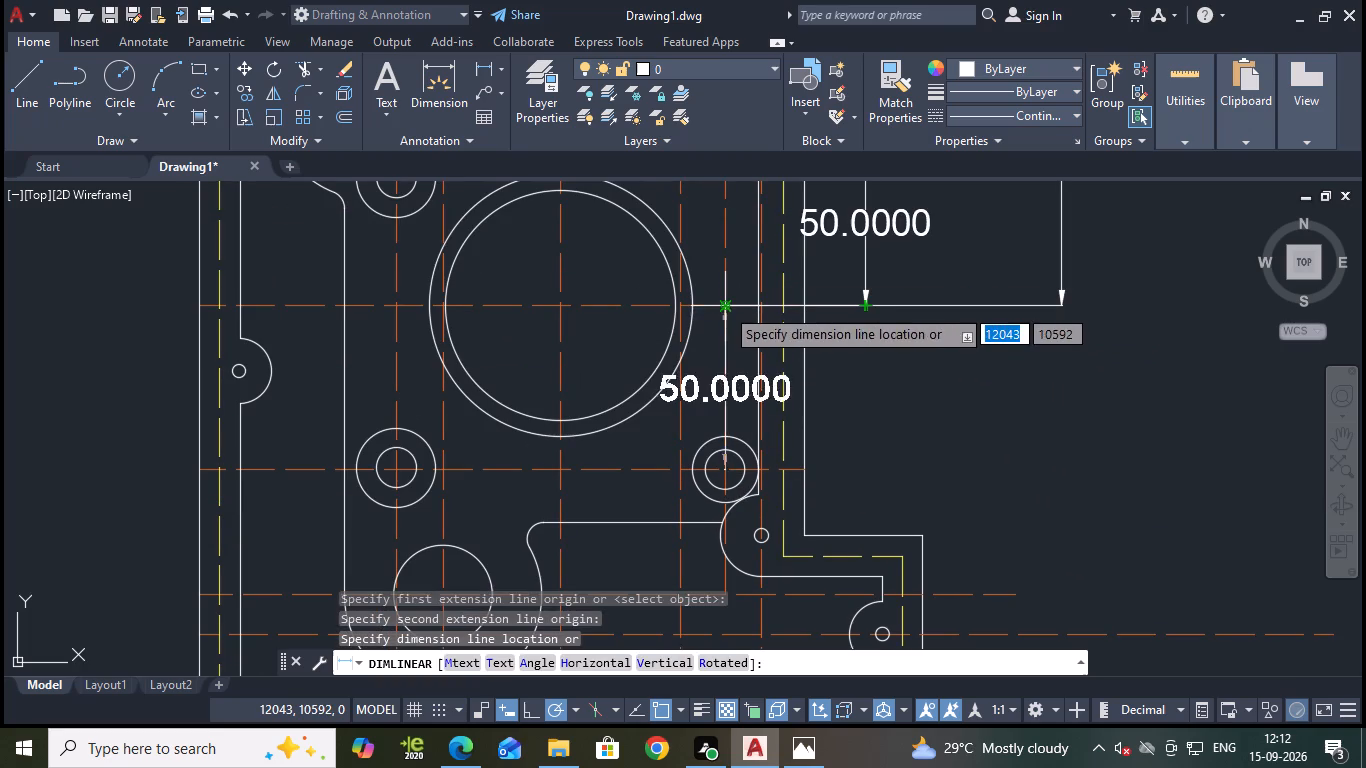
click(865, 315)
key(Escape)
Save the drawing.
scroll(998, 402, down, 2)
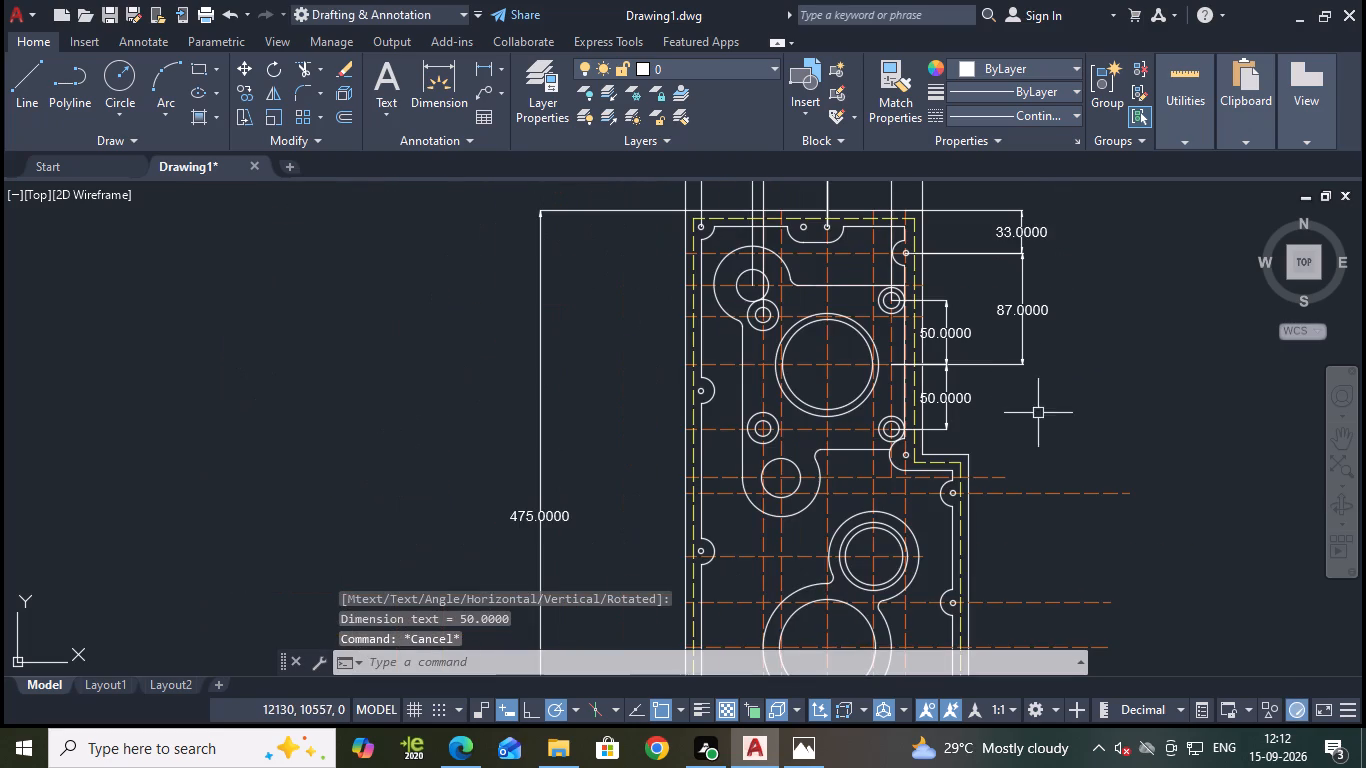
key(ctrl+s)
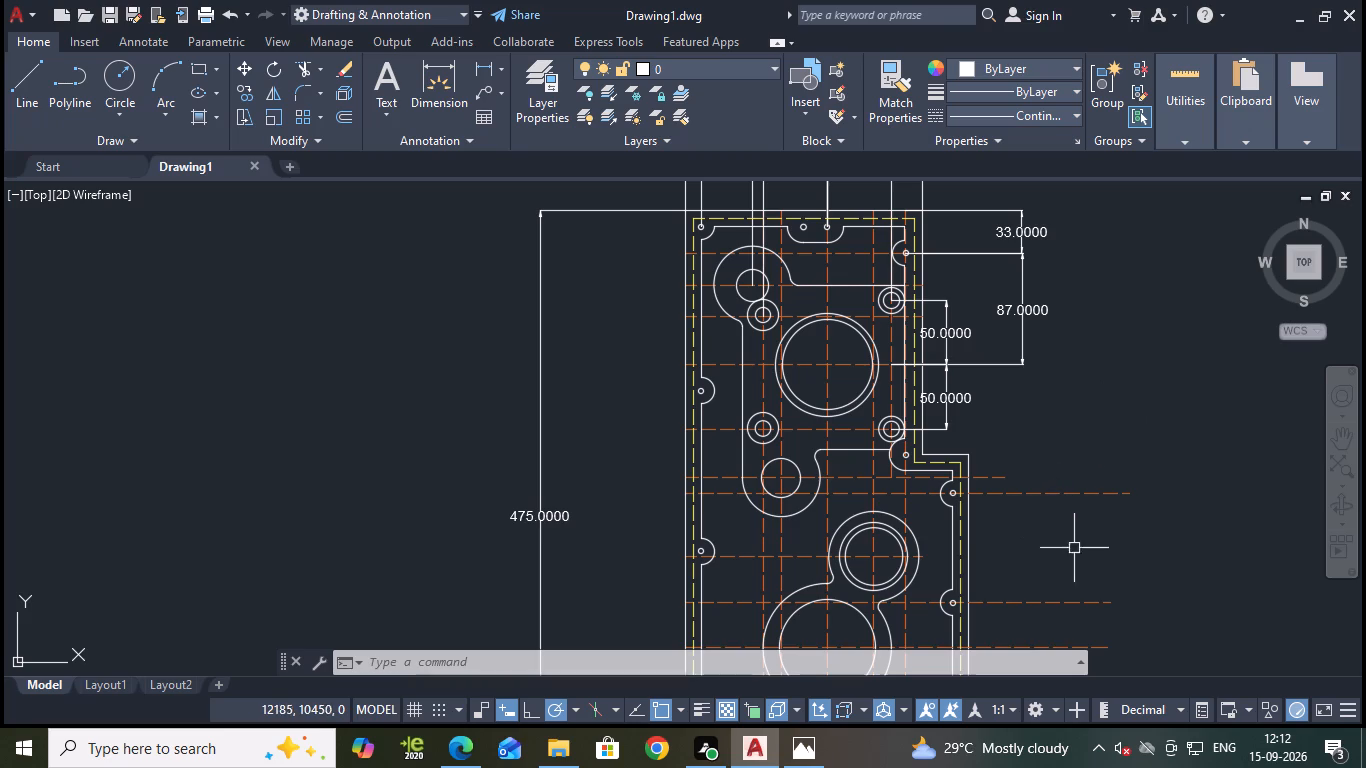
Draw a vertical line about 60 units long from the lower large circle's bottom point to the top of the bottom boss outline.
middle_drag(1087, 544, 1076, 352)
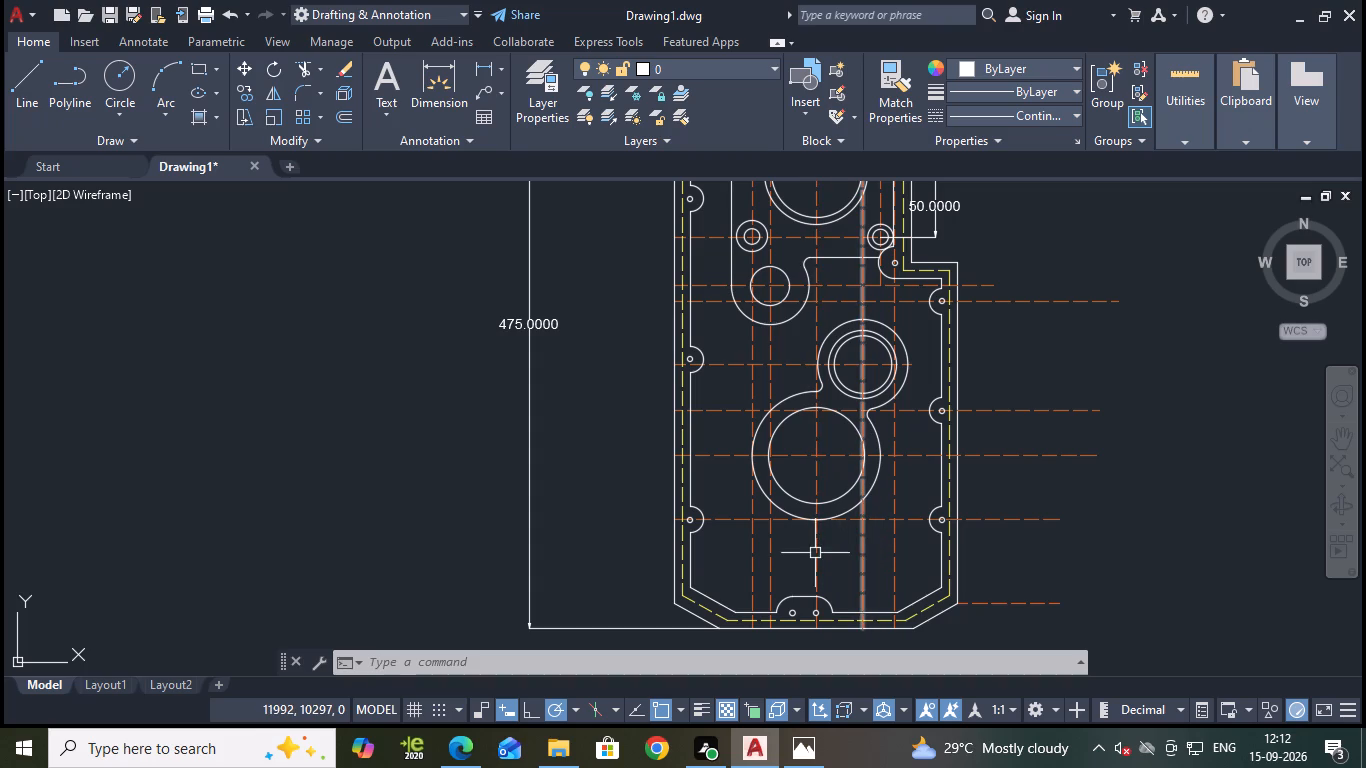
middle_drag(821, 552, 829, 487)
key(Escape)
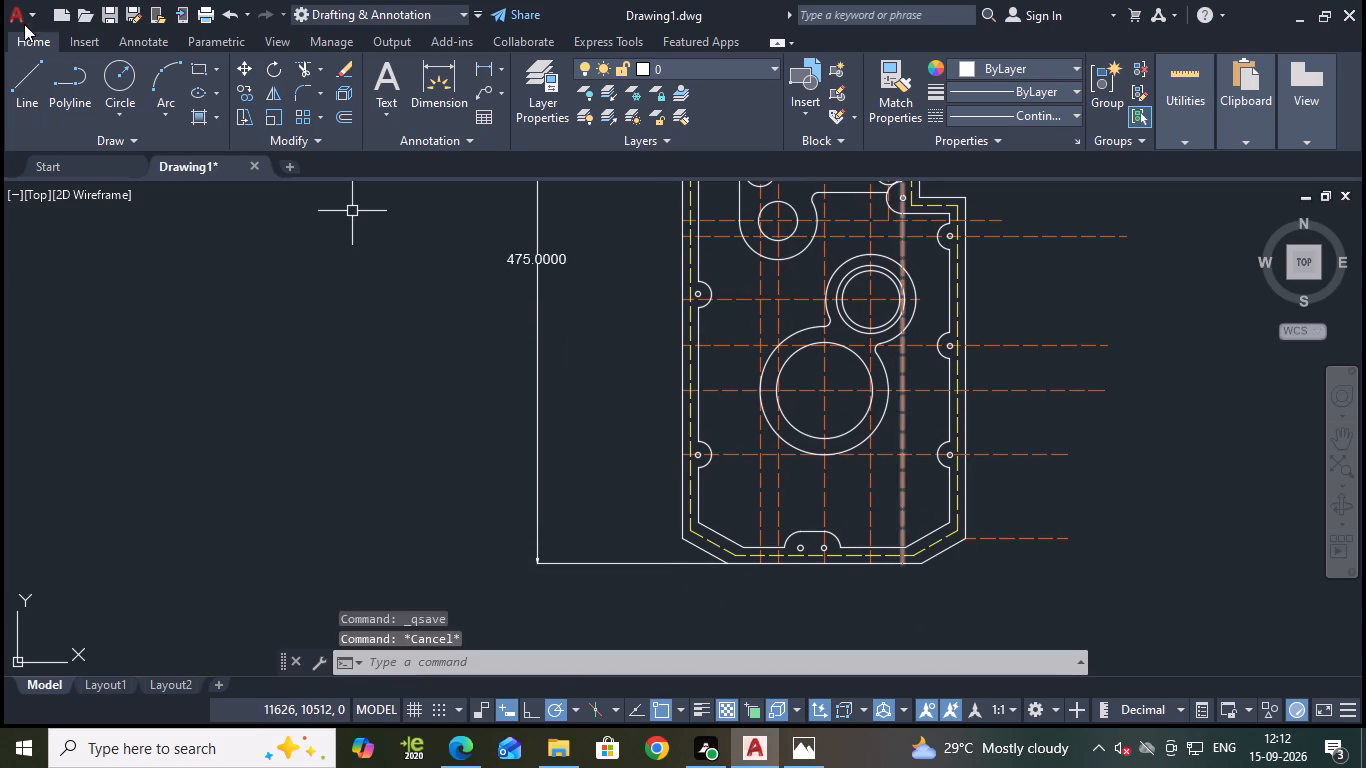
click(32, 76)
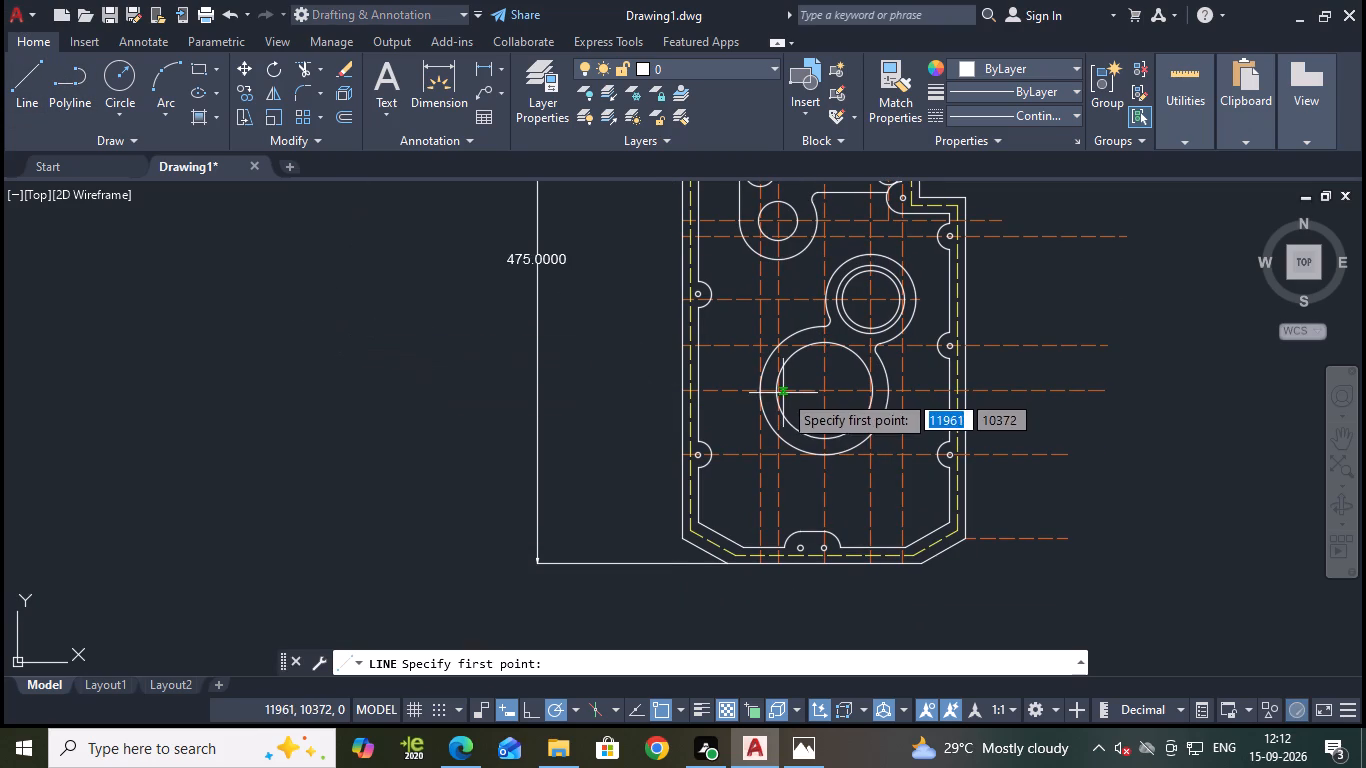
click(823, 454)
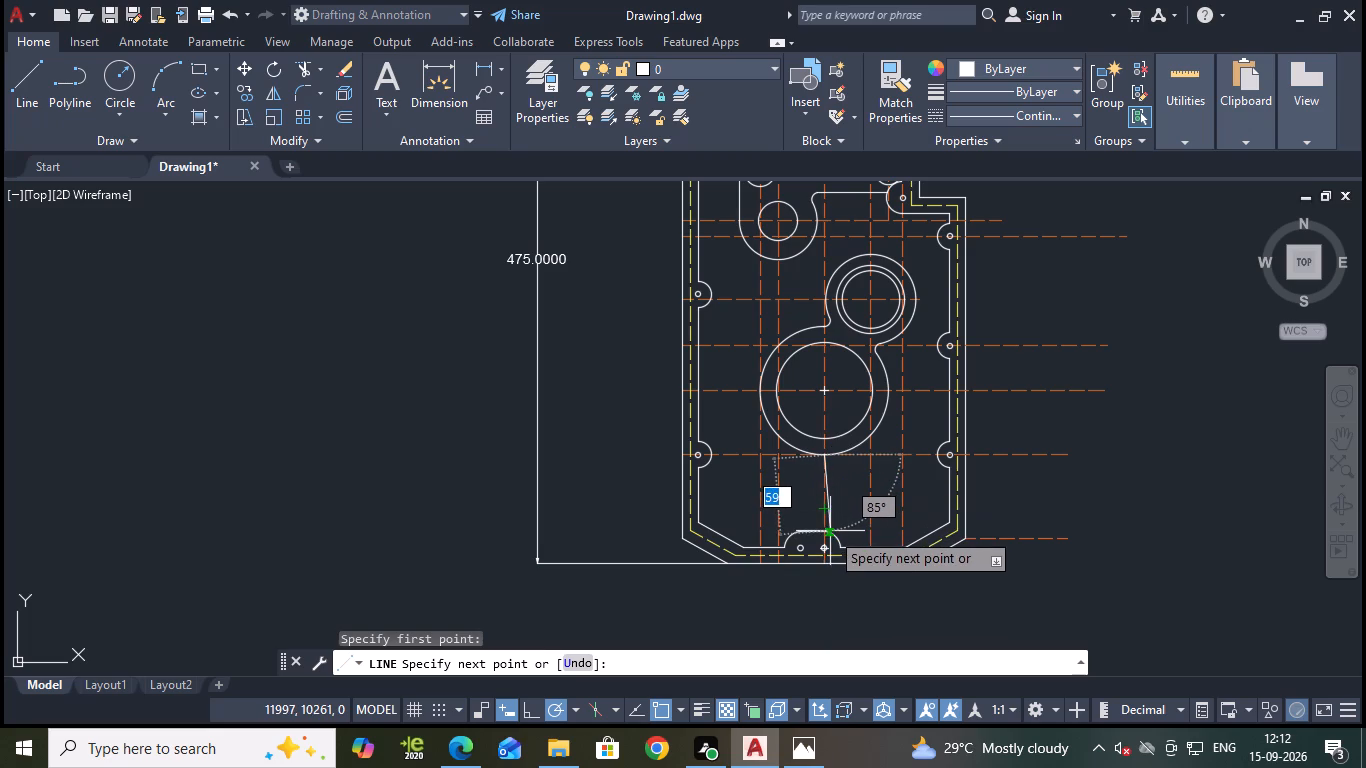
click(824, 532)
key(Escape)
Offset the new vertical line 3 units to each side.
scroll(825, 505, up, 2)
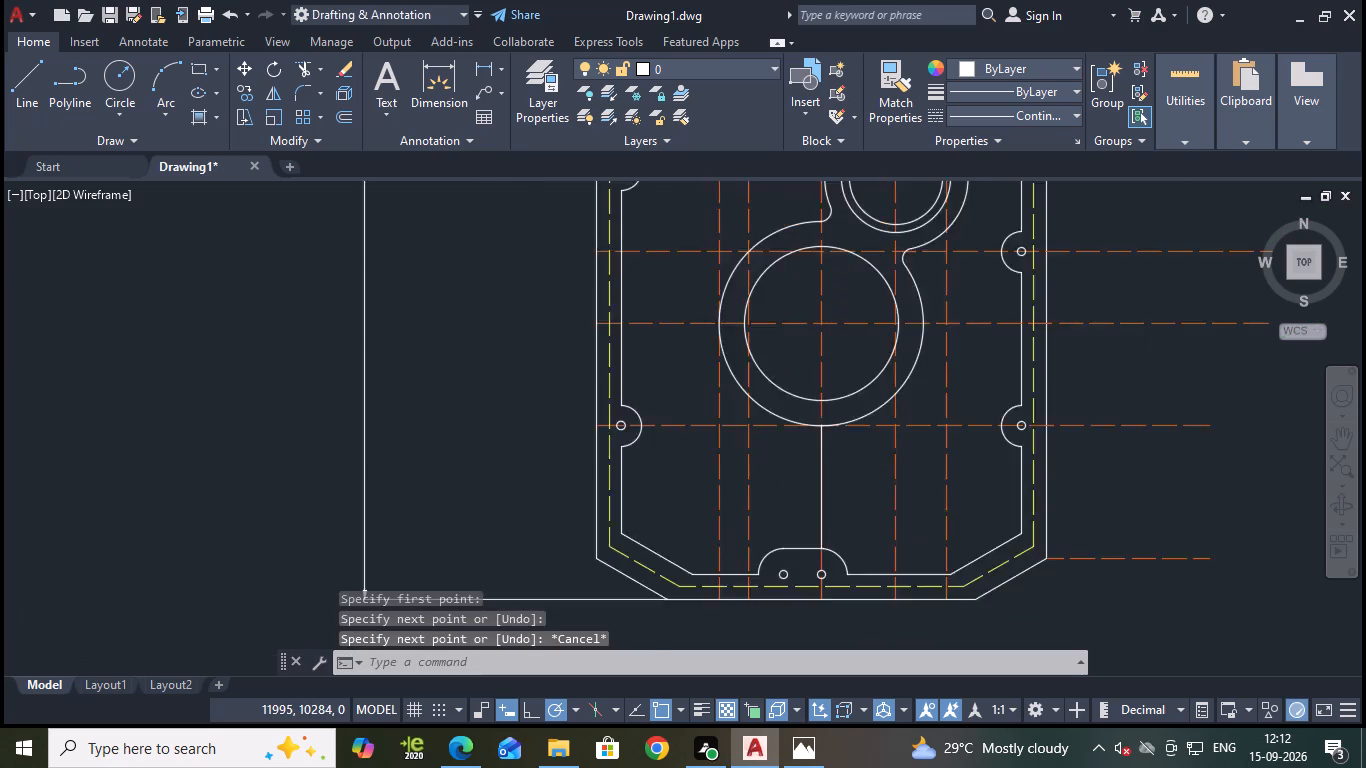
key(o)
key(Return)
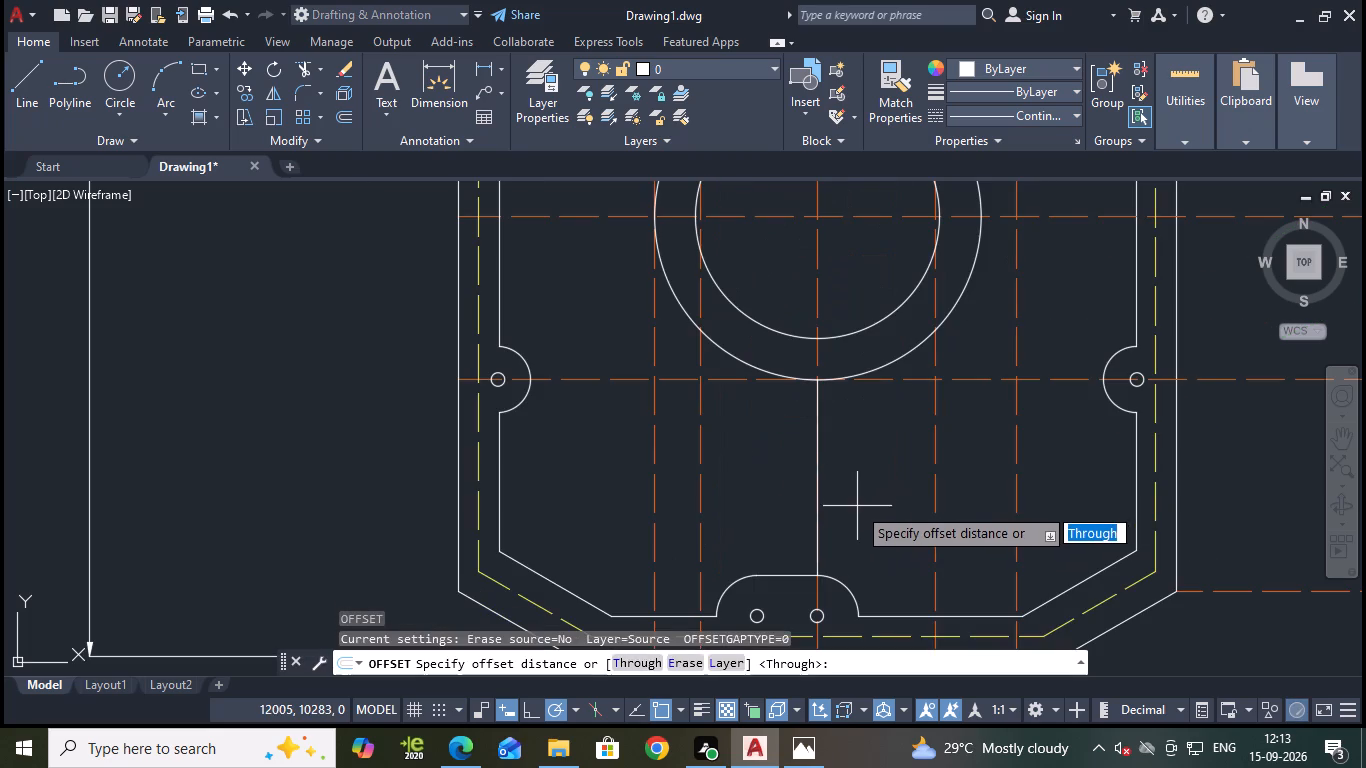
key(Return)
click(821, 500)
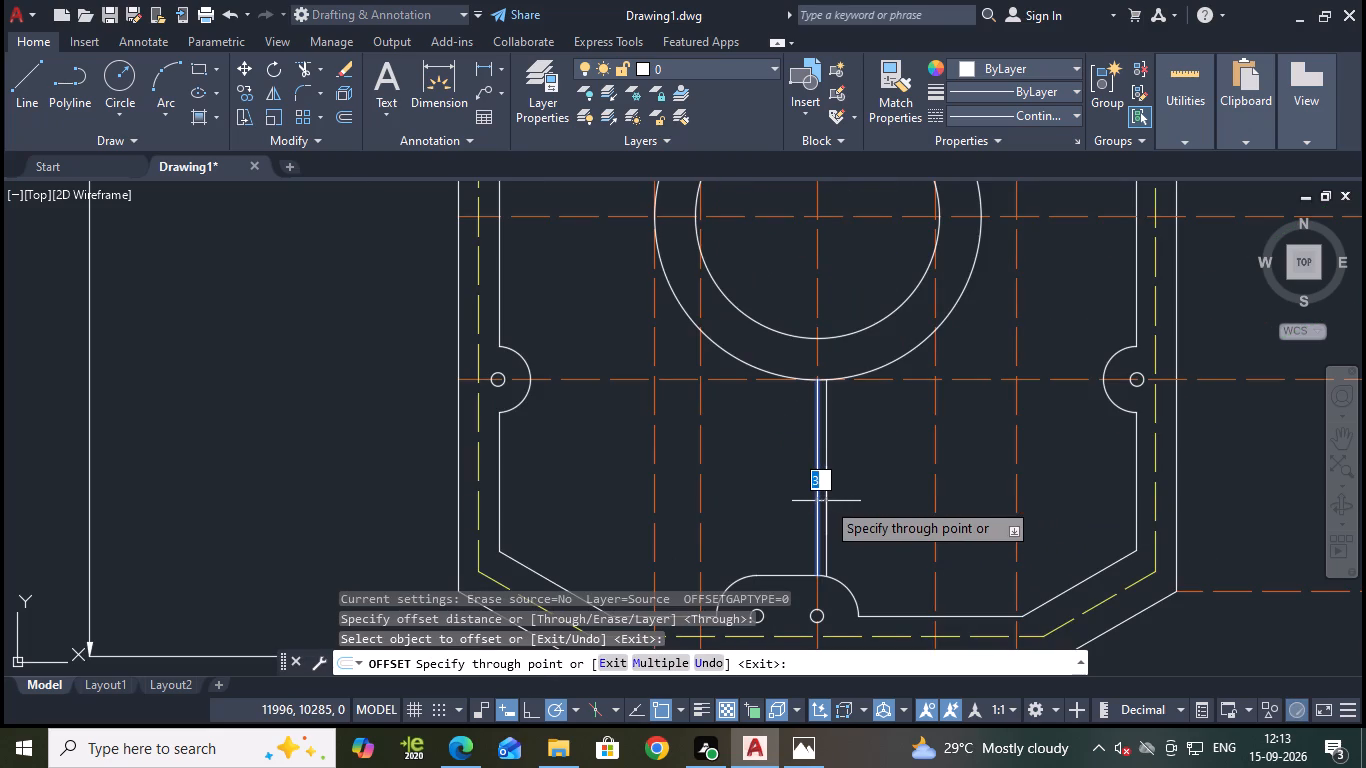
key(3)
key(Return)
click(820, 500)
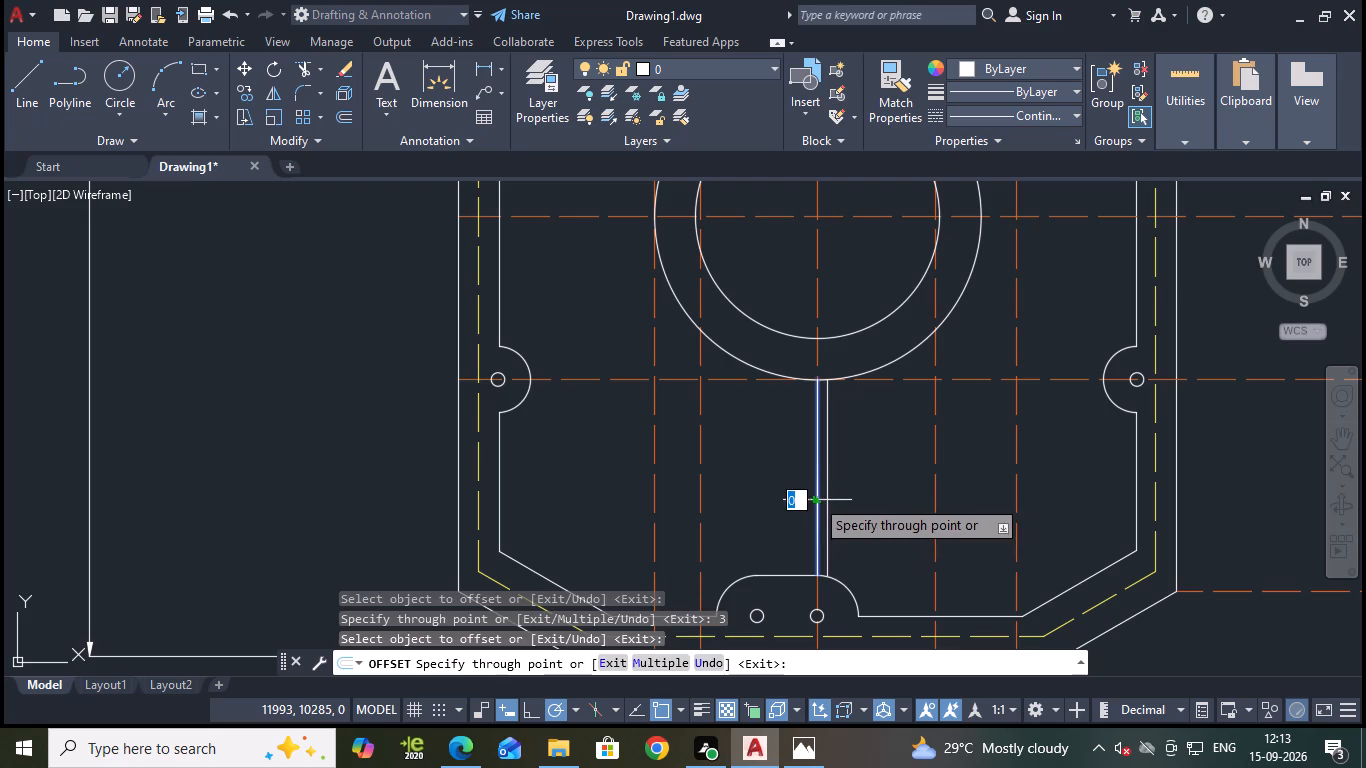
key(3)
key(Return)
key(Escape)
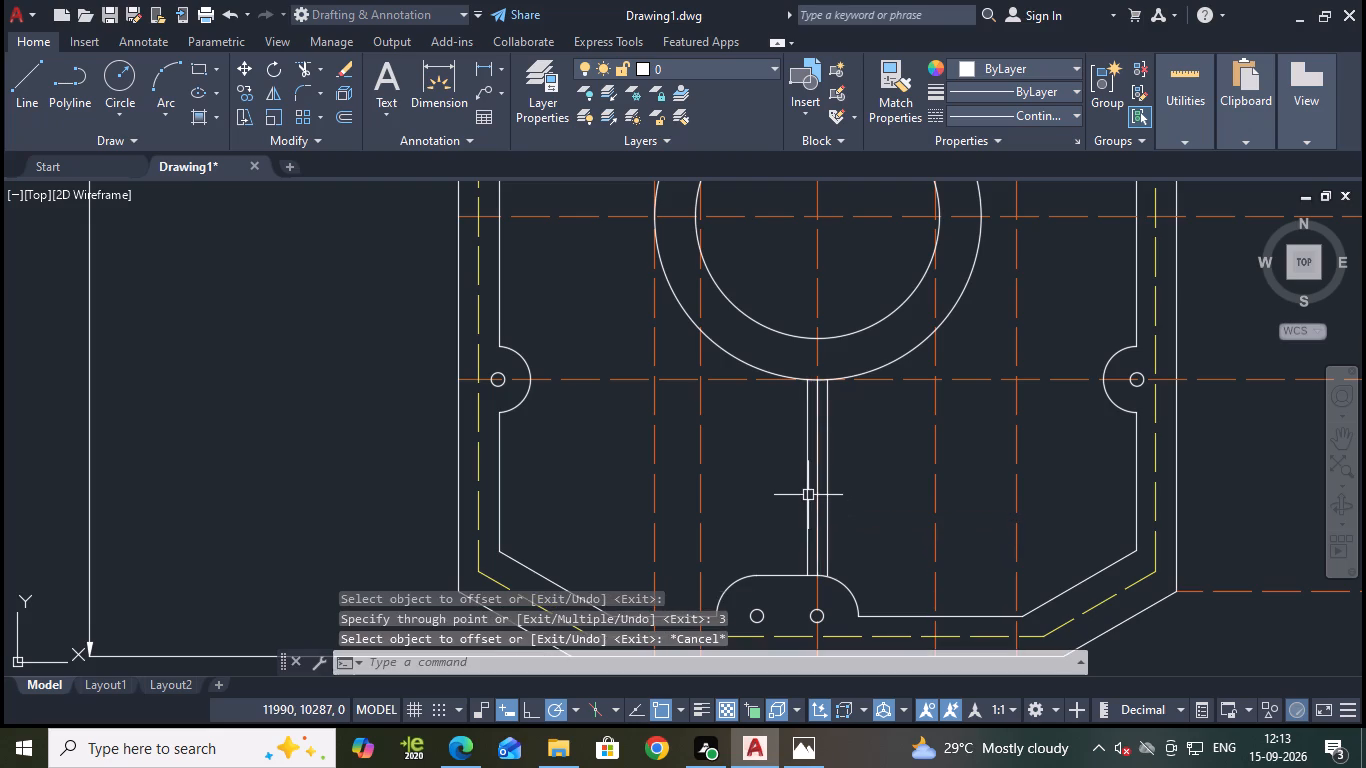
Erase the original middle vertical line between the two offset rib lines below the lower large circle.
click(813, 485)
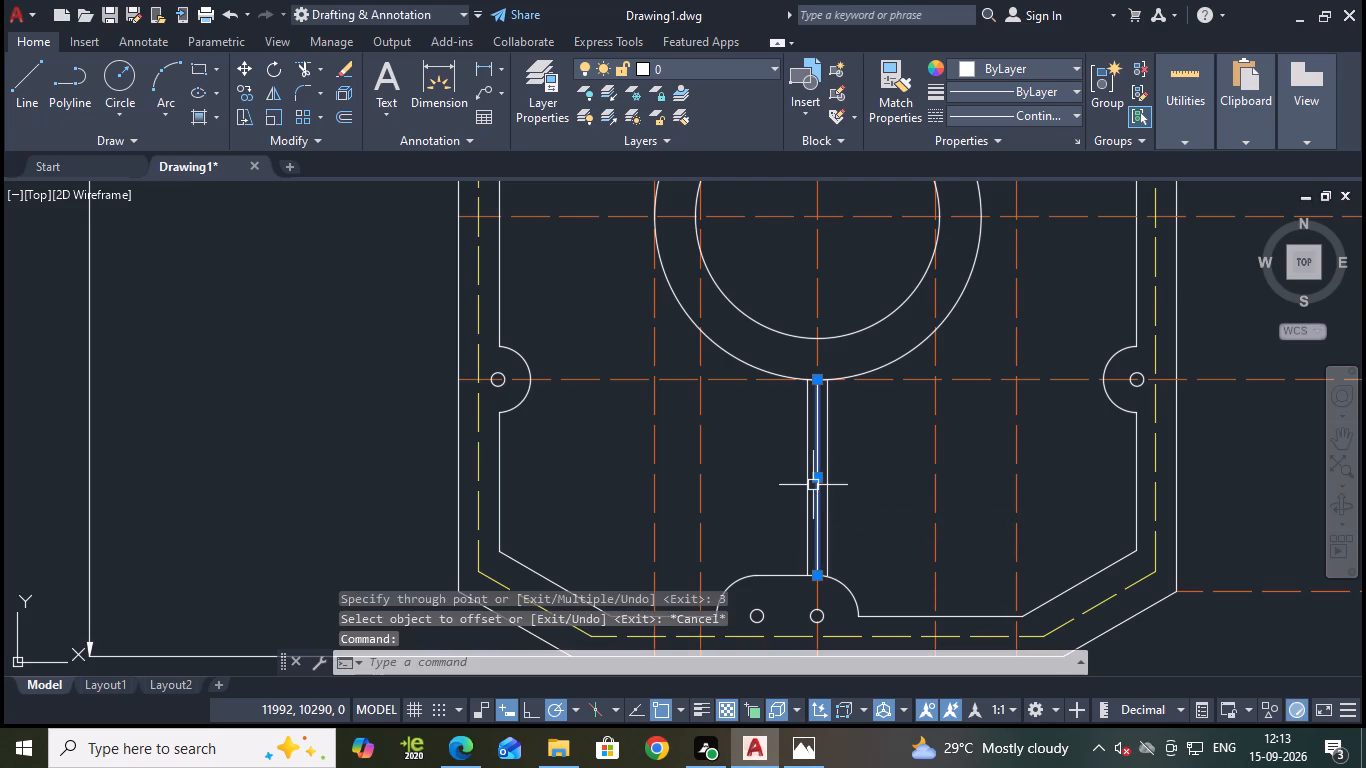
key(e)
key(Return)
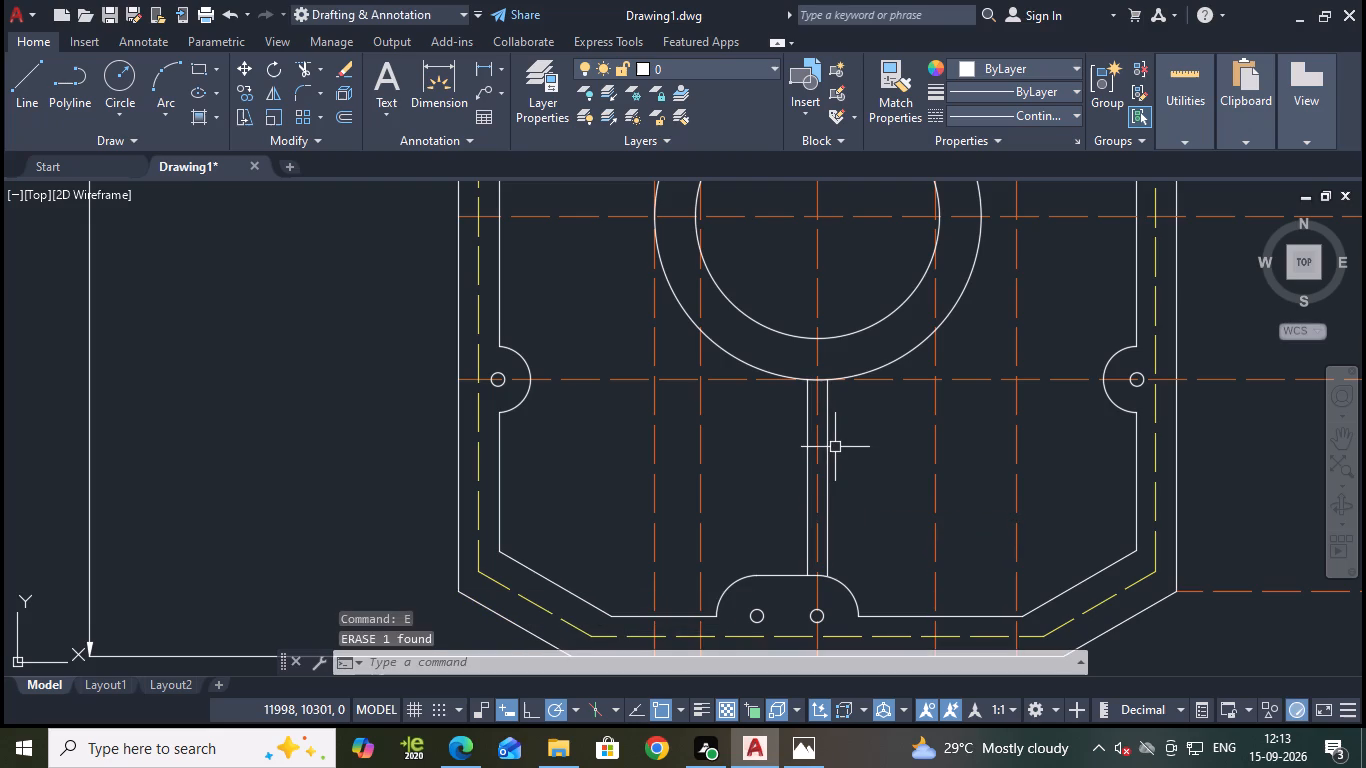
scroll(838, 507, up, 2)
scroll(838, 507, down, 2)
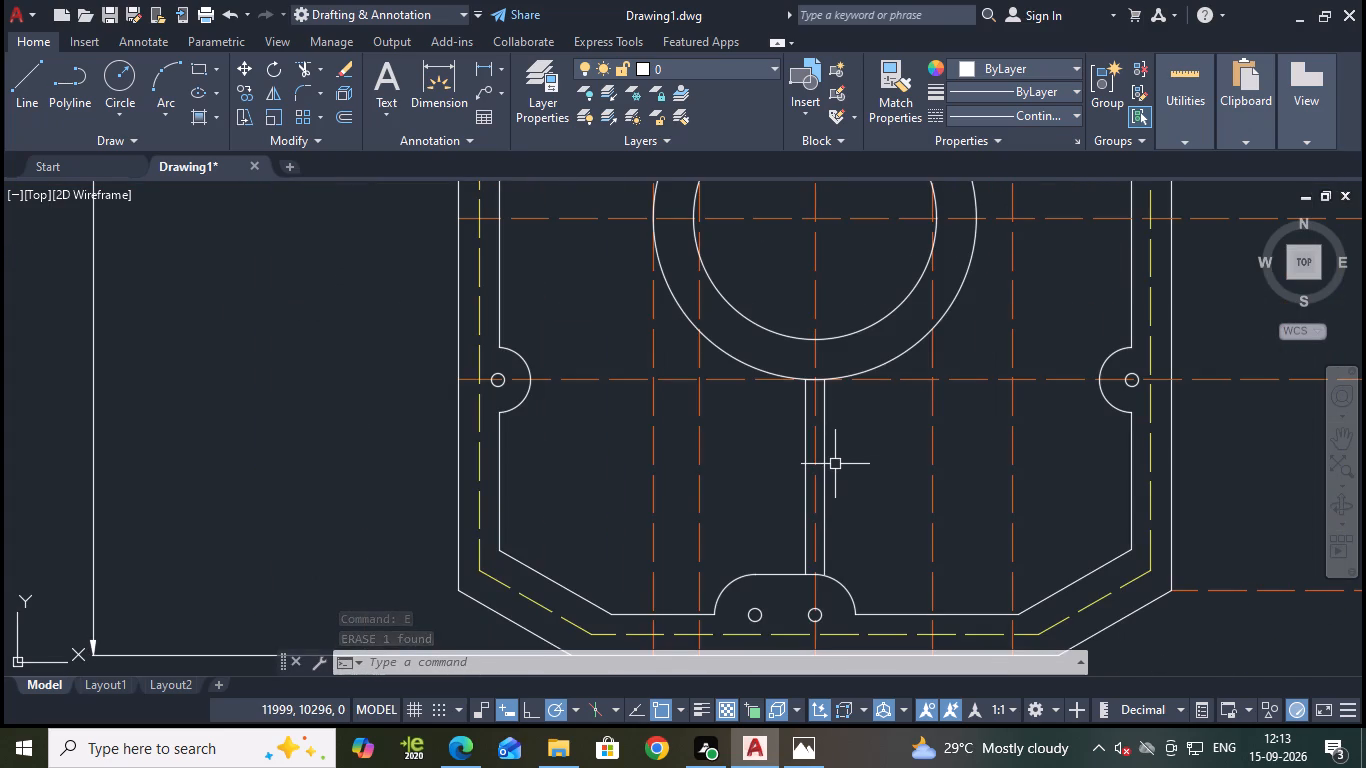
scroll(860, 470, down, 1)
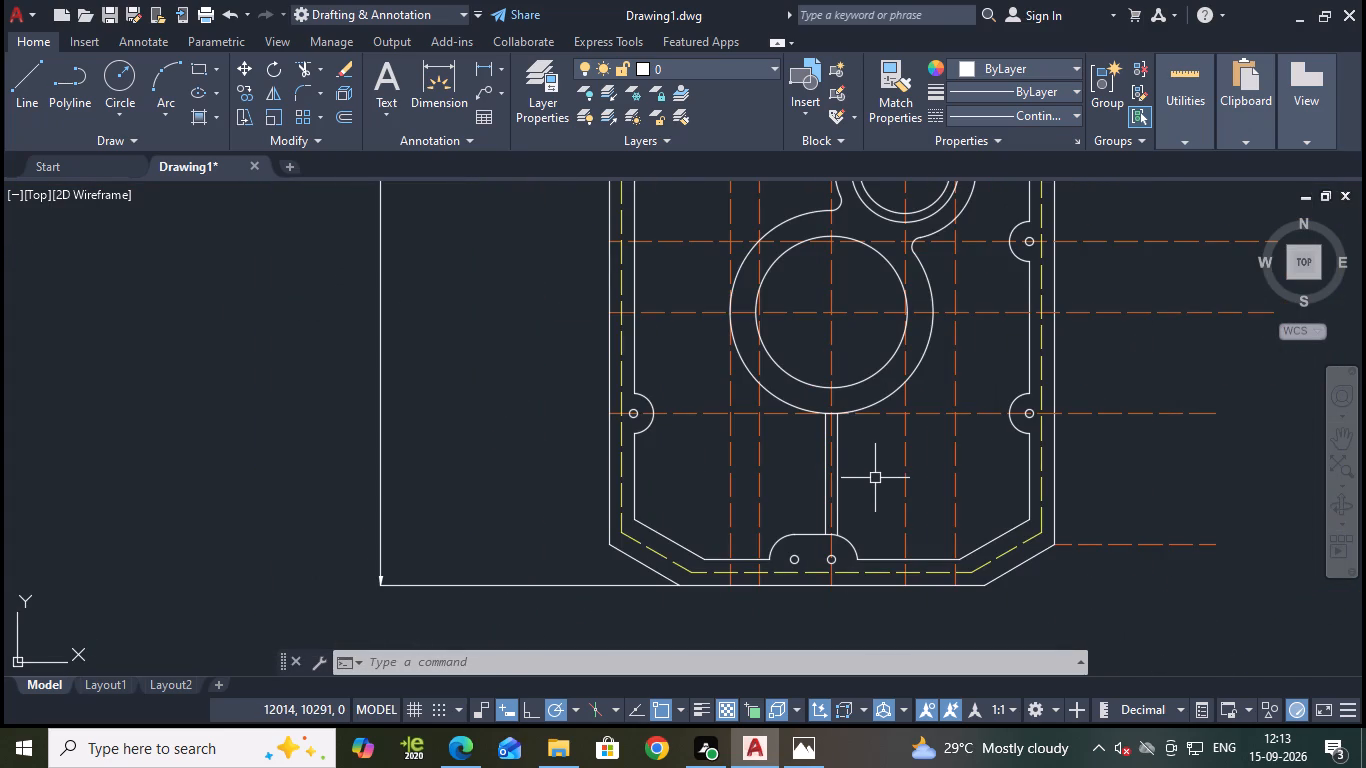
Save the drawing.
key(ctrl+s)
Add a vertical linear dimension from the outer outline's step corner on the right side to the upper large circle's centreline.
middle_drag(1158, 374, 1099, 522)
scroll(1068, 298, down, 1)
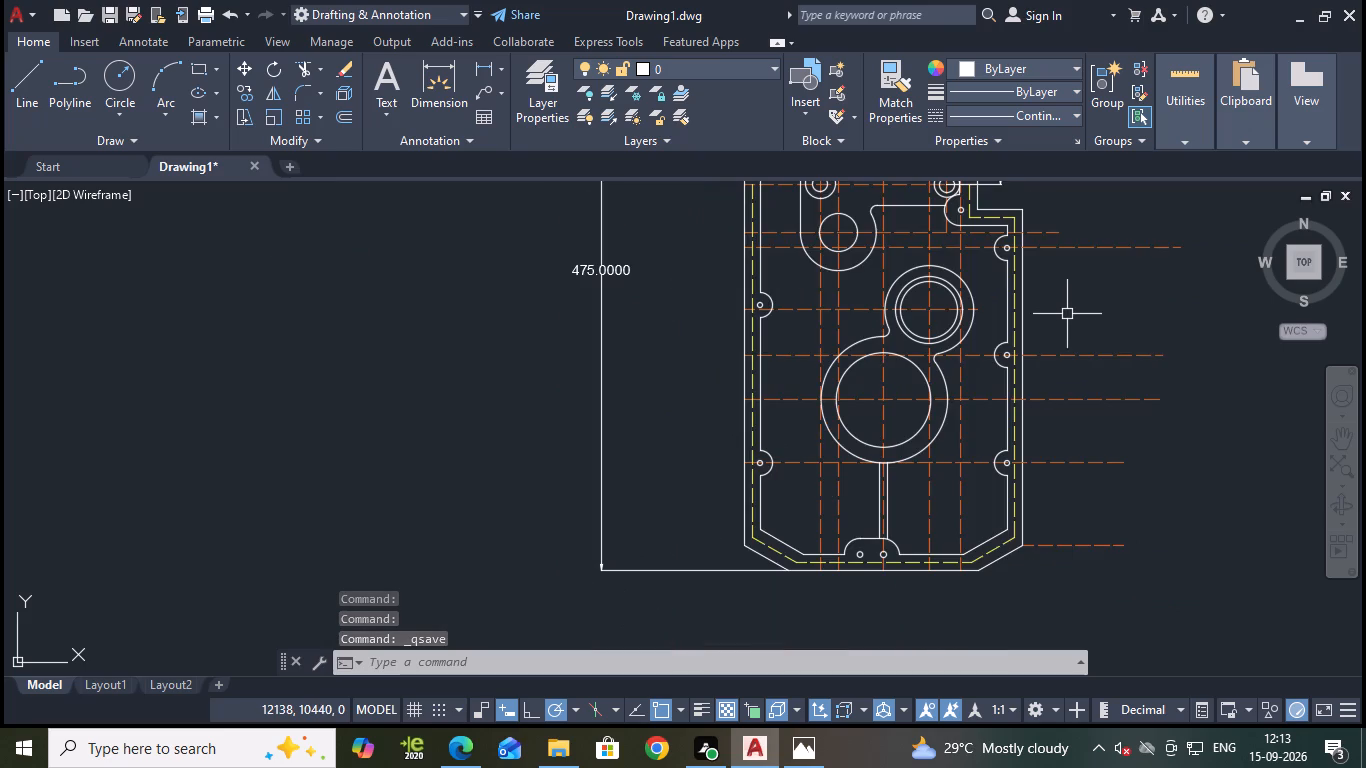
middle_drag(1065, 319, 1002, 397)
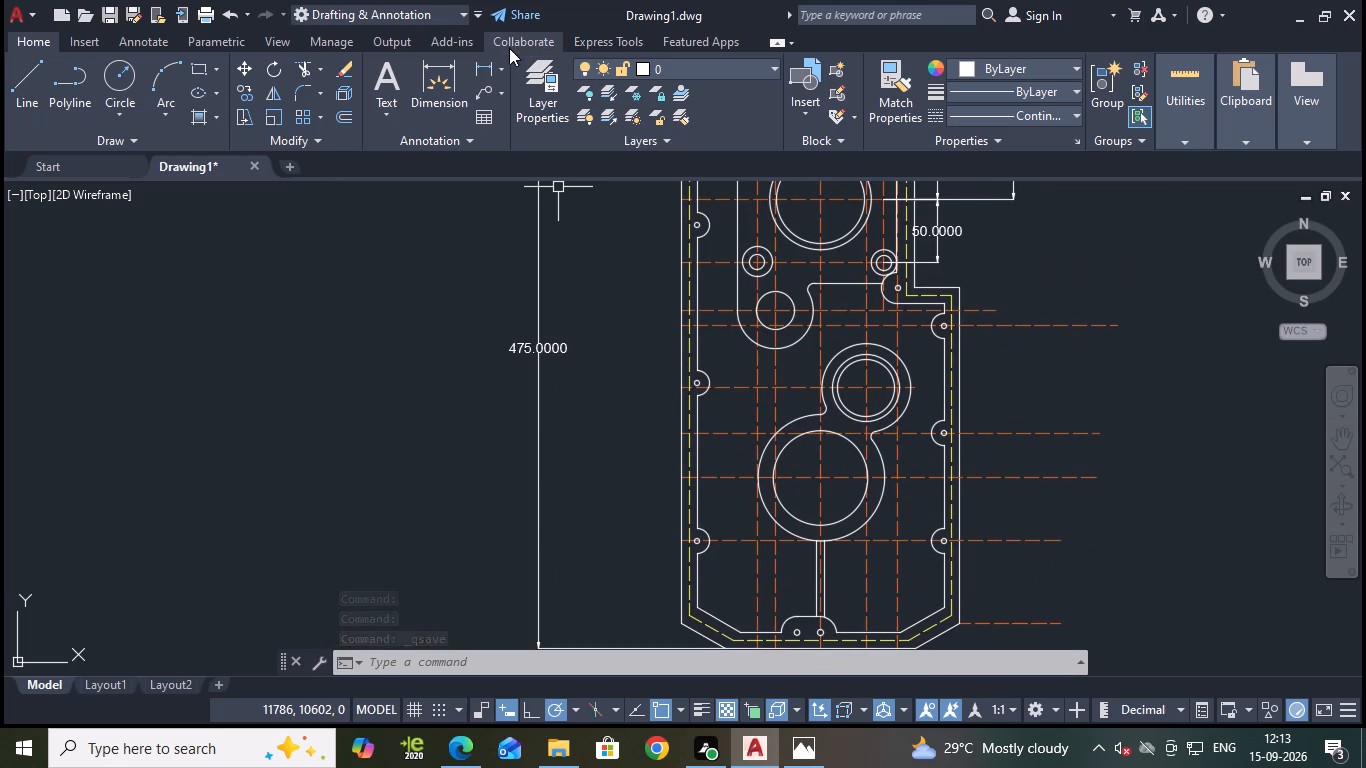
click(480, 71)
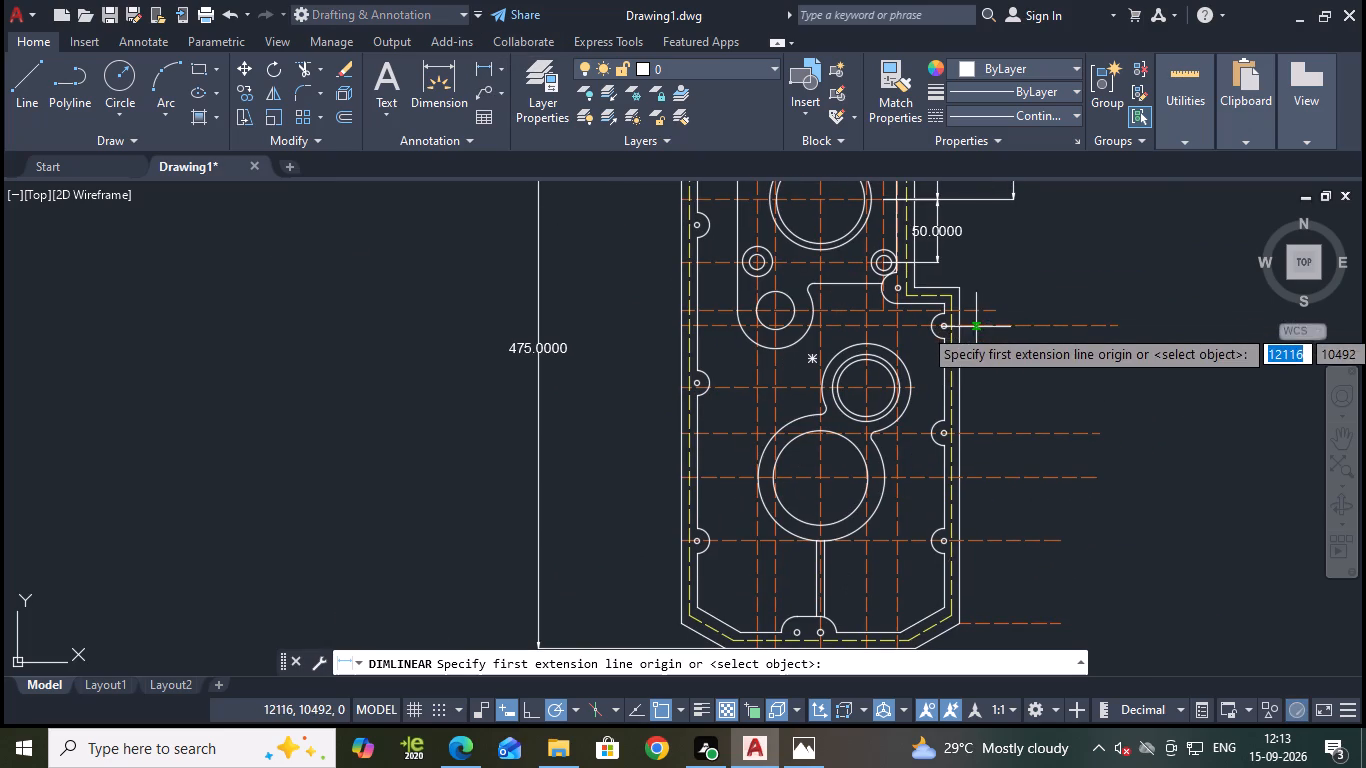
middle_drag(1114, 276, 1093, 321)
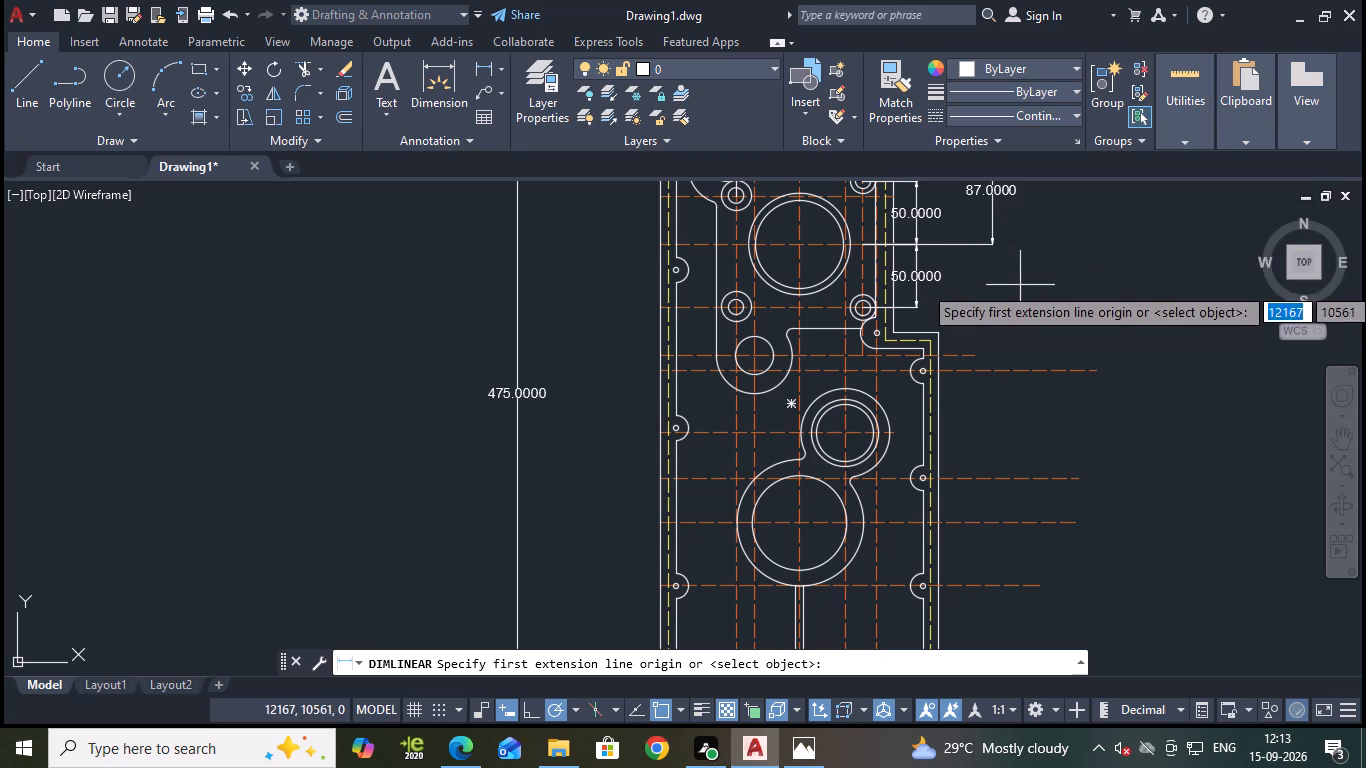
middle_drag(1022, 288, 974, 385)
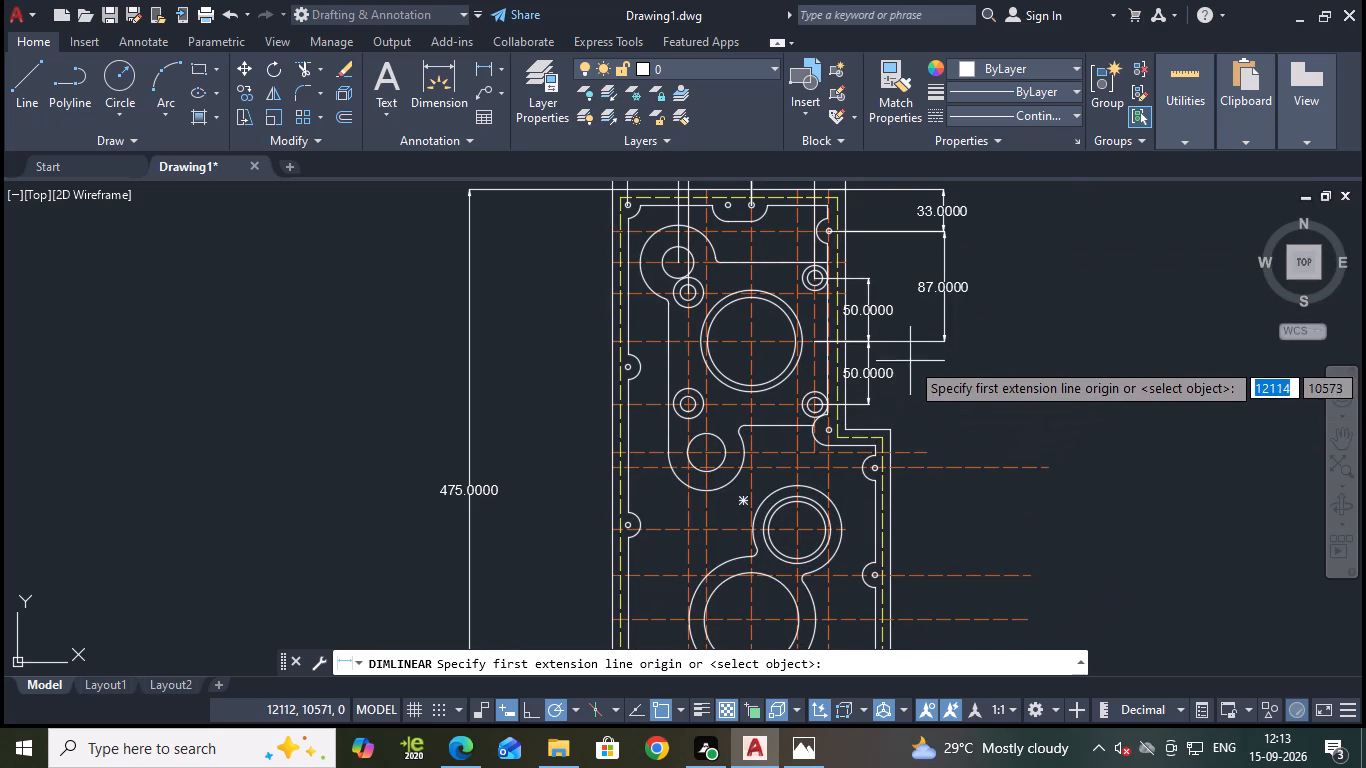
click(889, 427)
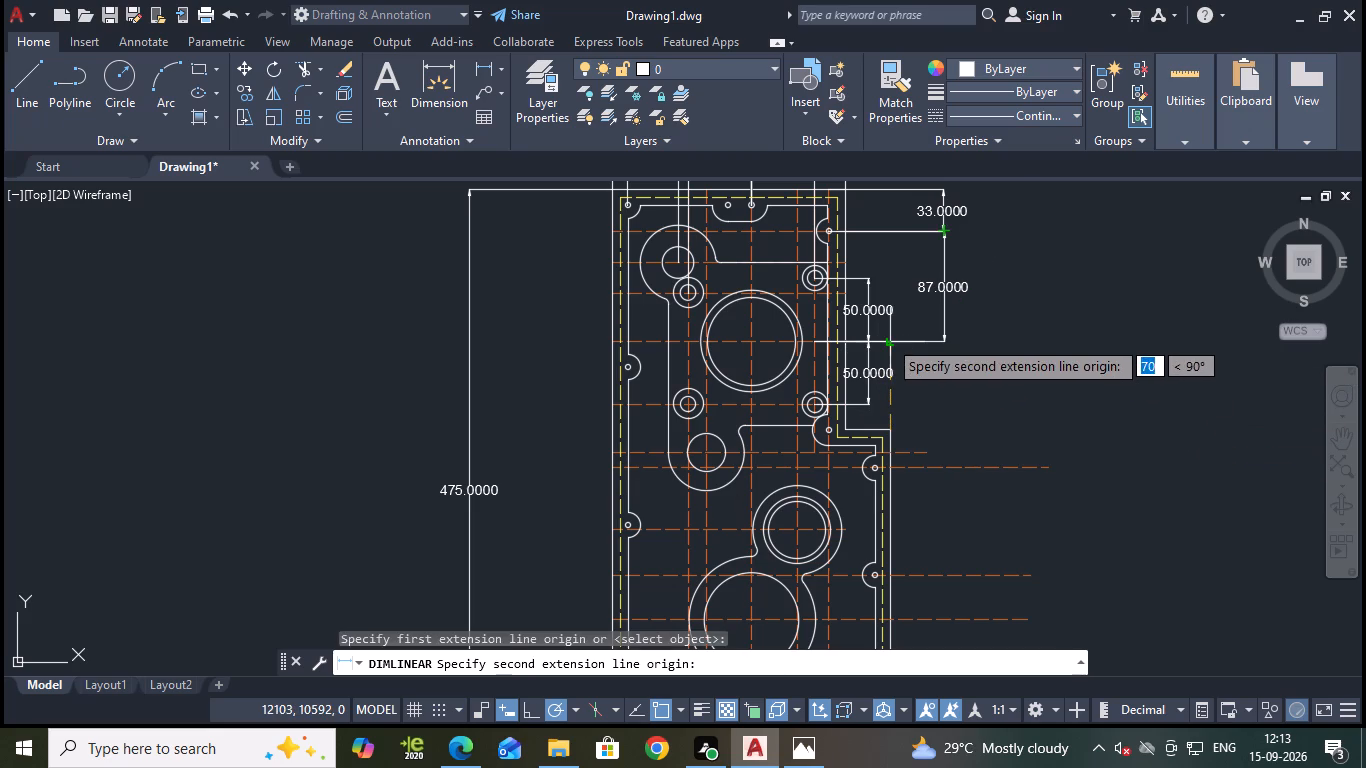
click(888, 338)
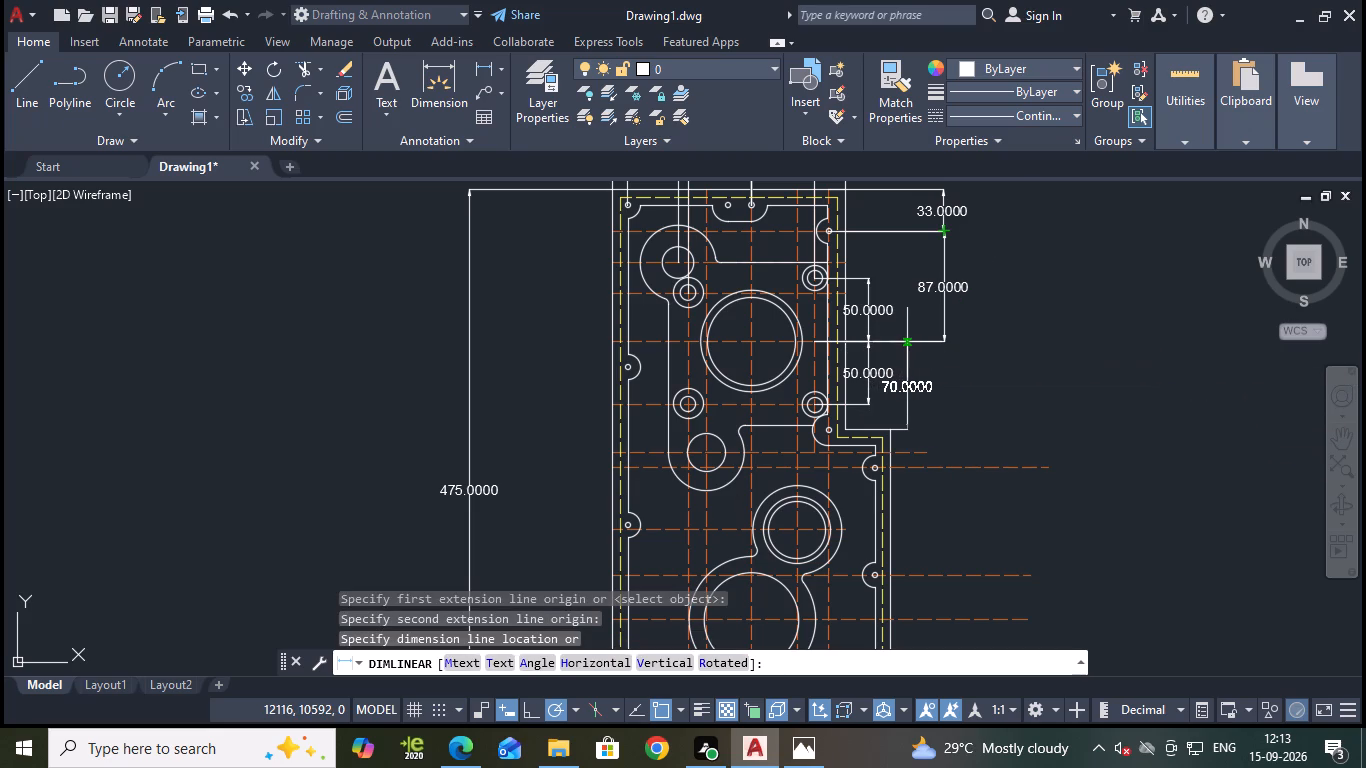
click(907, 342)
Add a vertical linear dimension from the right-edge boss hole just below the step to the upper large circle's centreline, outside the previous dimension.
key(space)
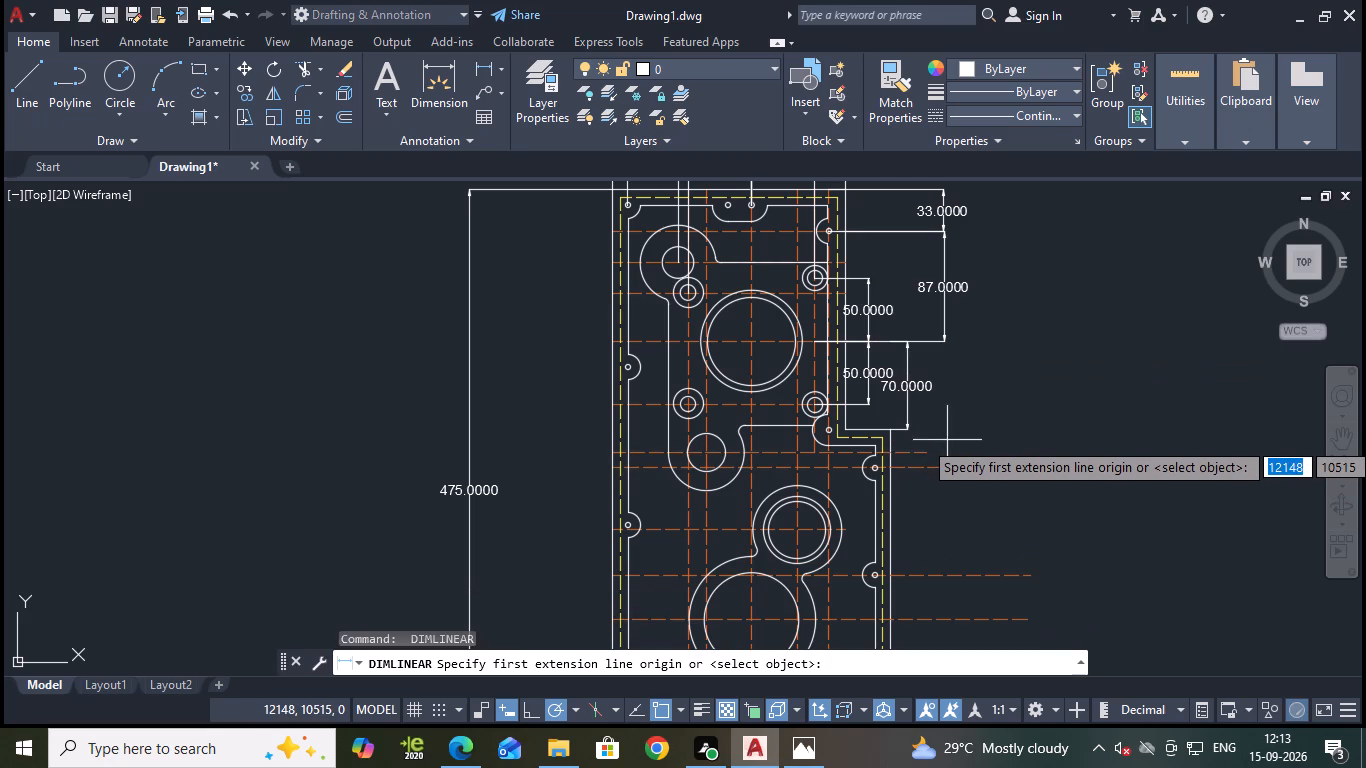
scroll(948, 440, up, 1)
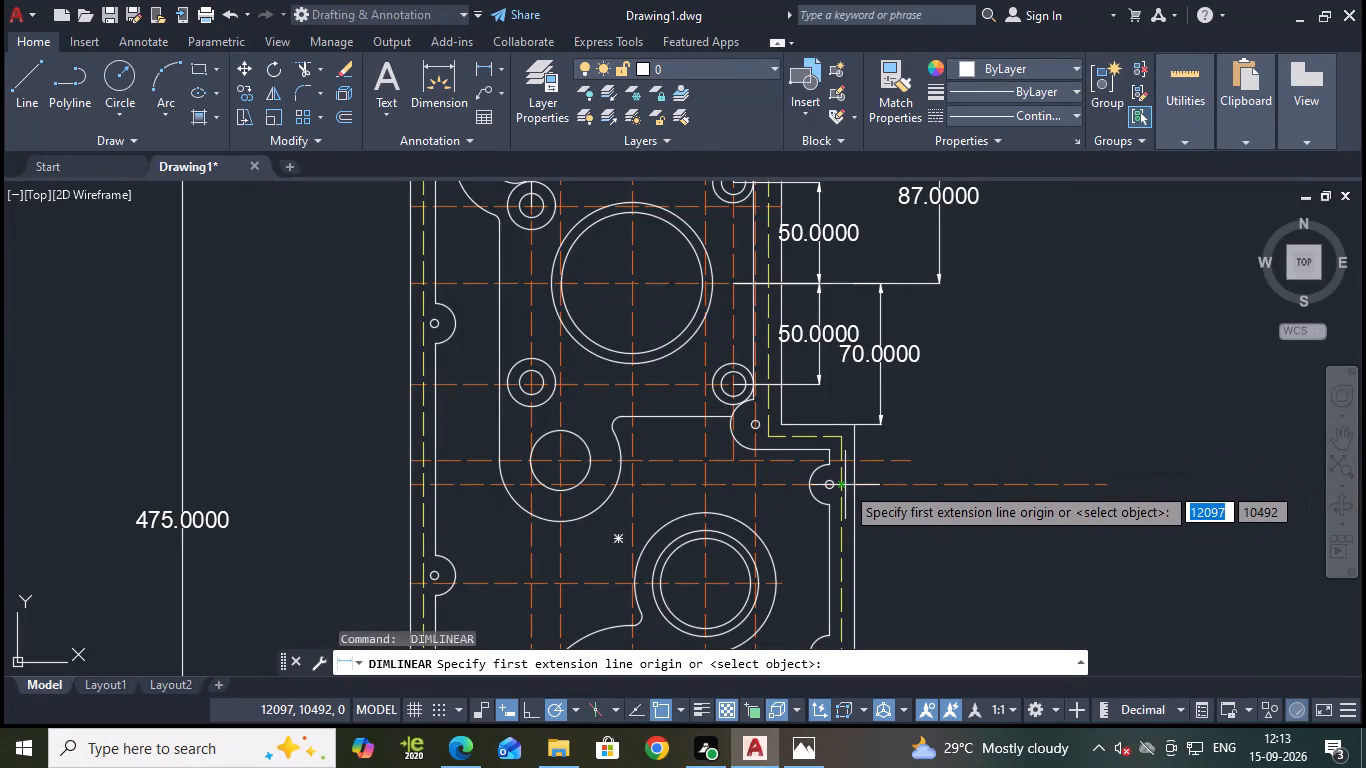
scroll(830, 484, up, 2)
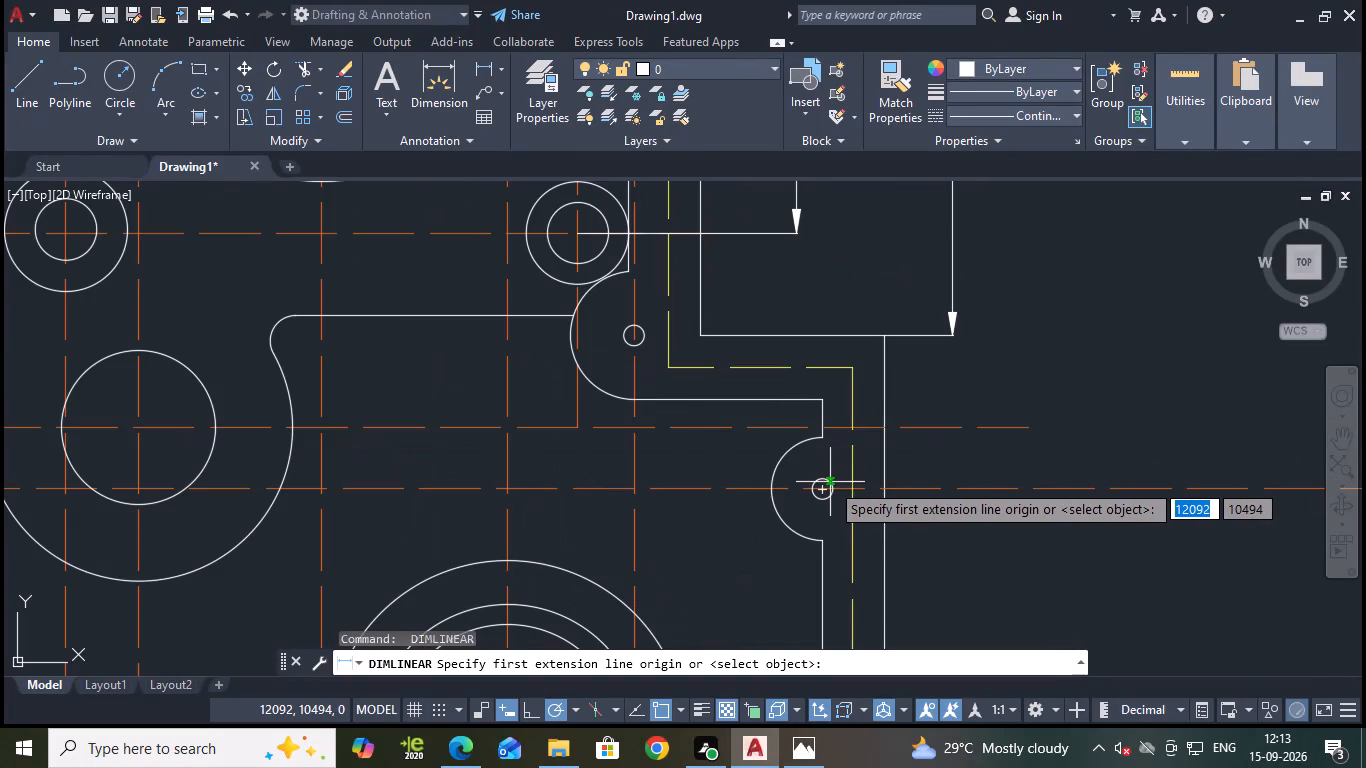
click(825, 491)
scroll(900, 288, down, 2)
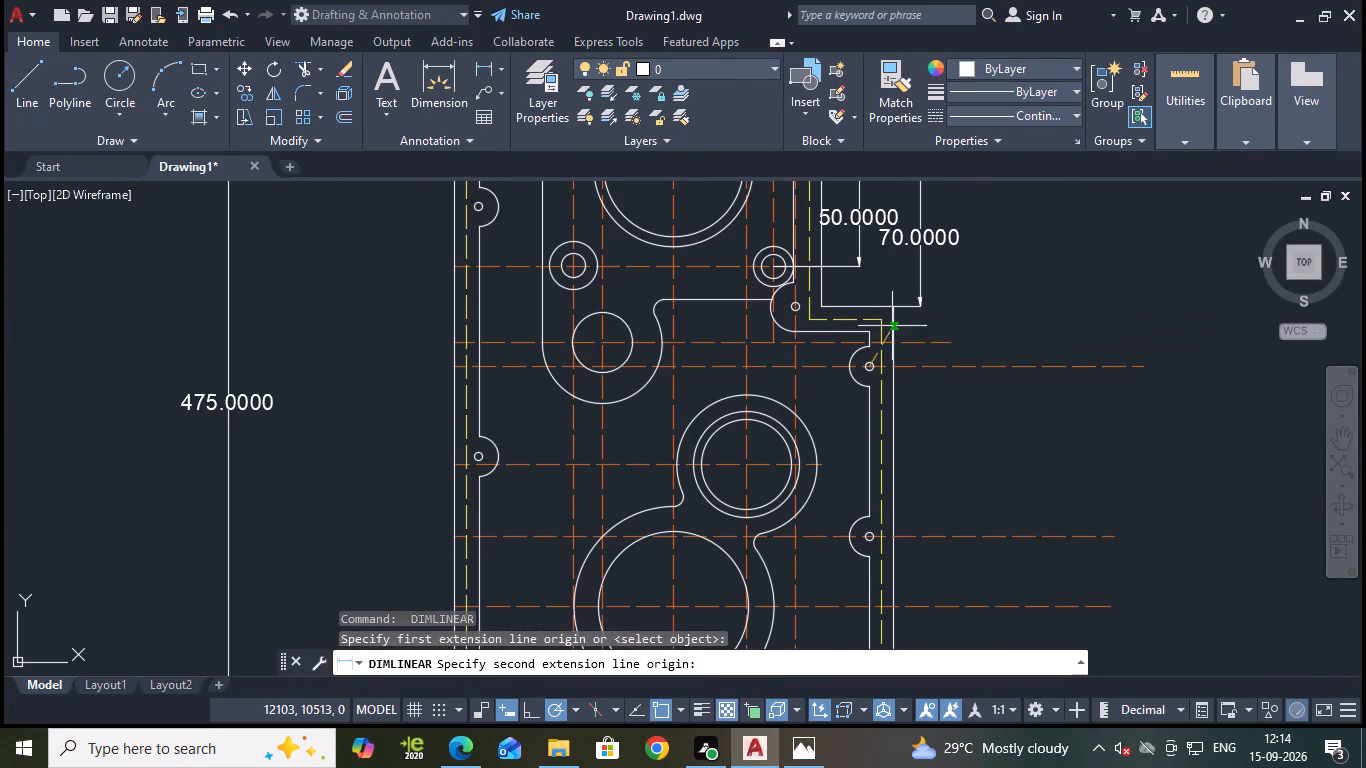
middle_drag(978, 339, 964, 398)
click(852, 223)
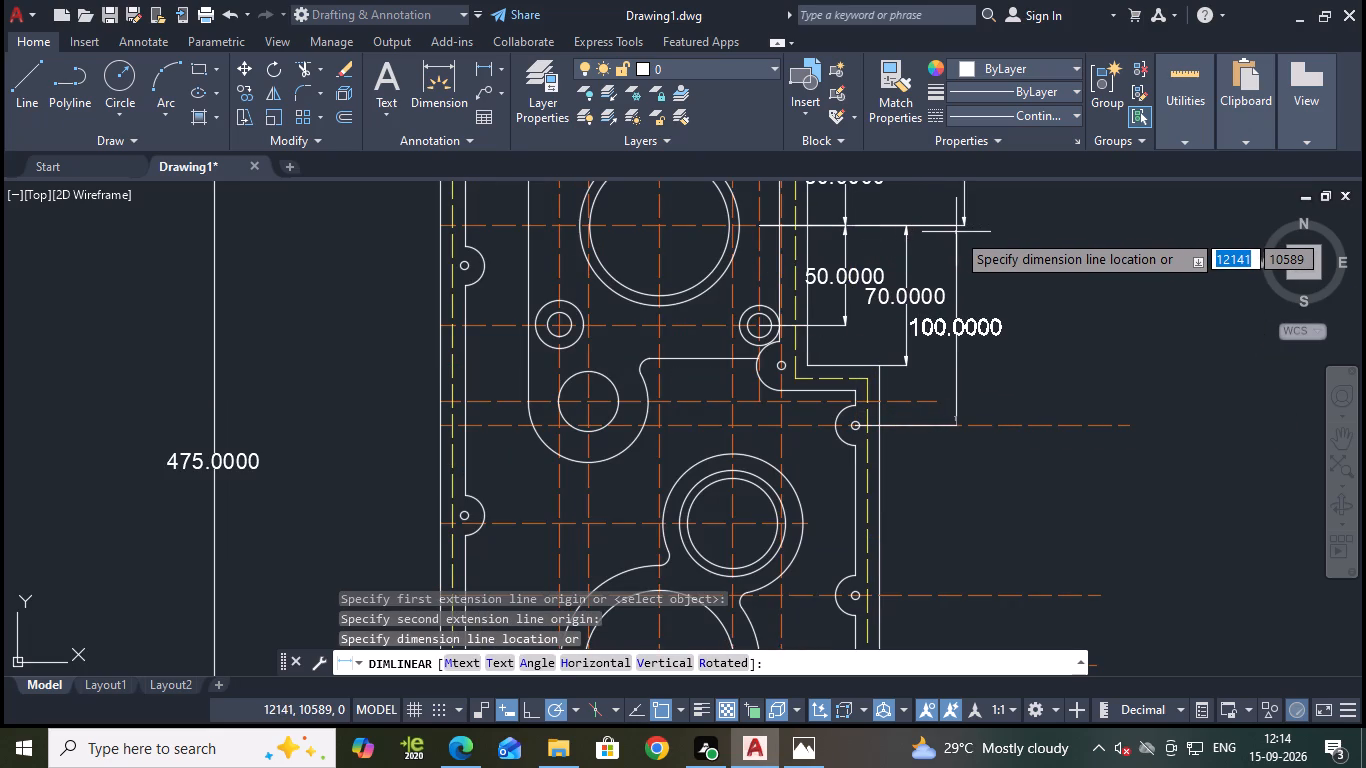
click(956, 232)
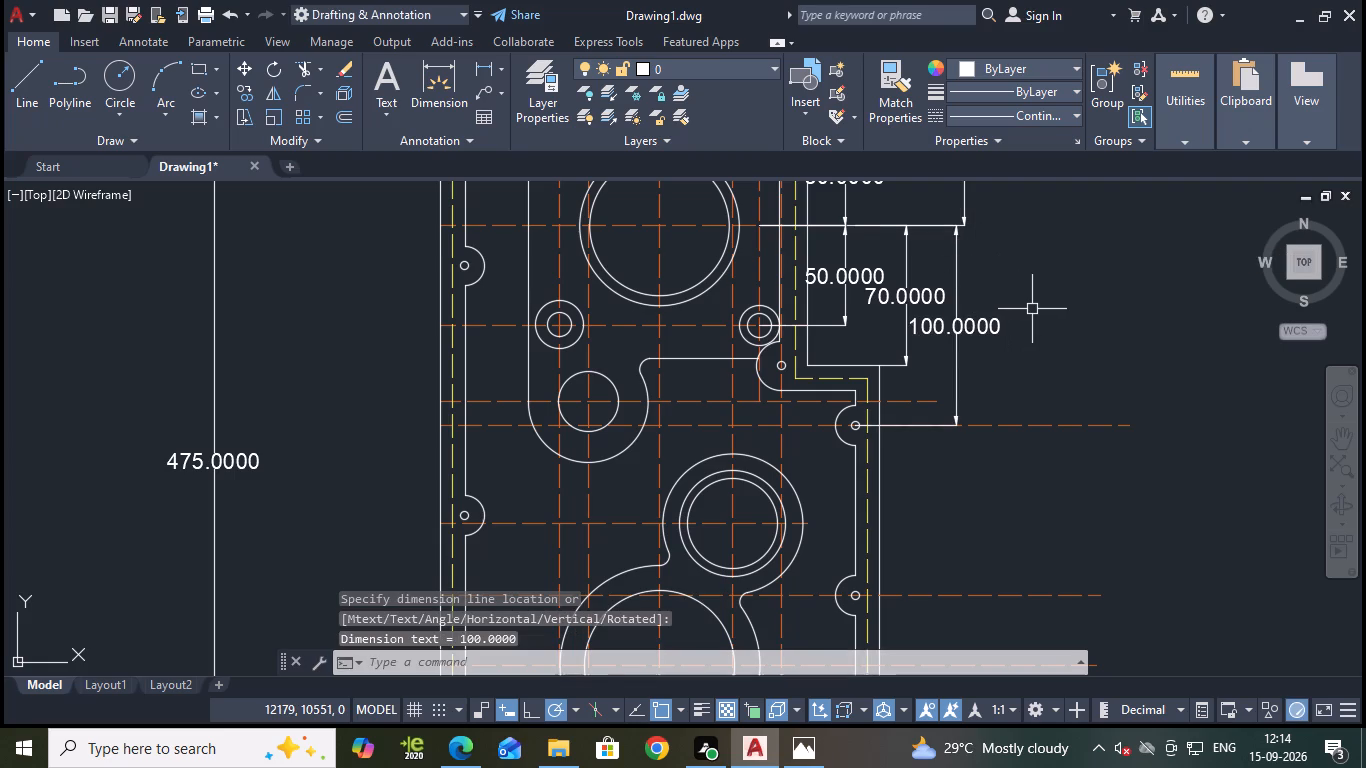
Add a vertical linear dimension from the upper large circle's centreline to the centre of the medium circles above the lower large circle.
key(space)
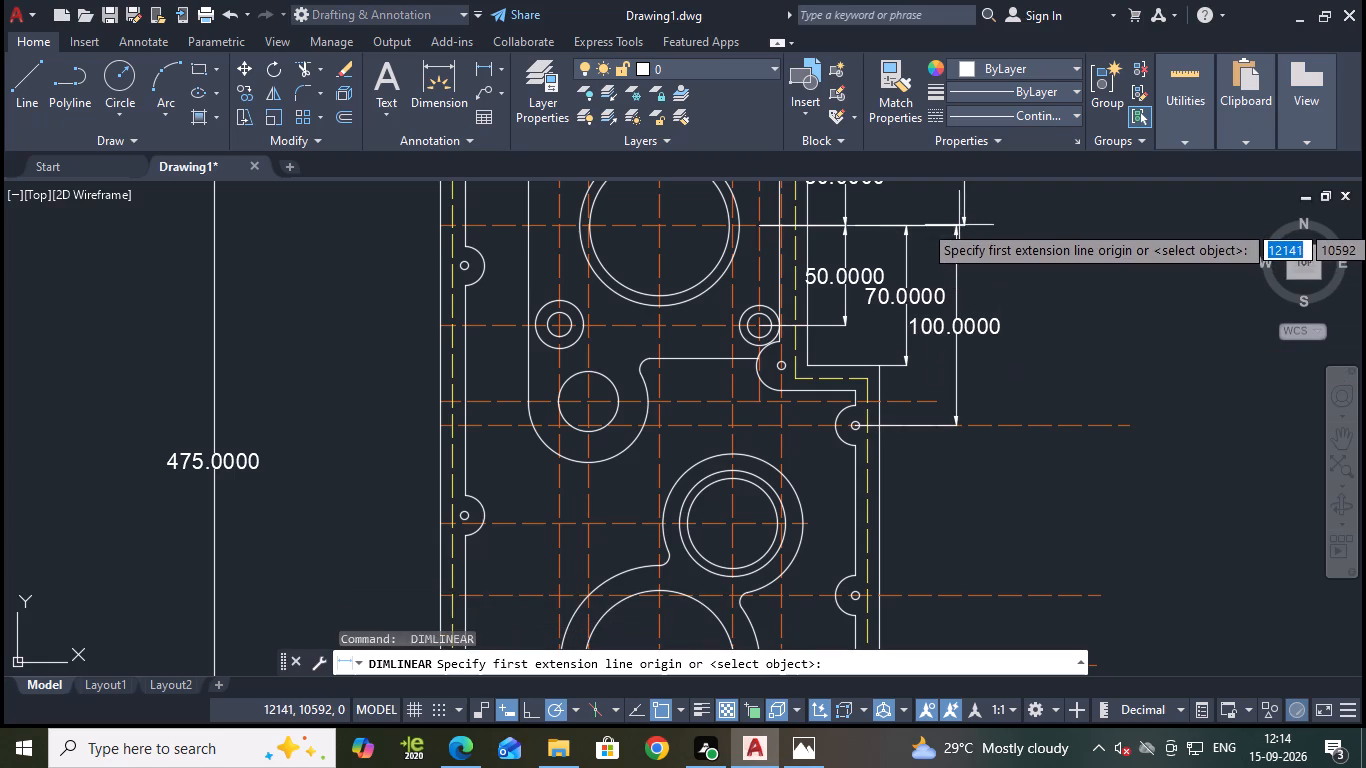
click(934, 228)
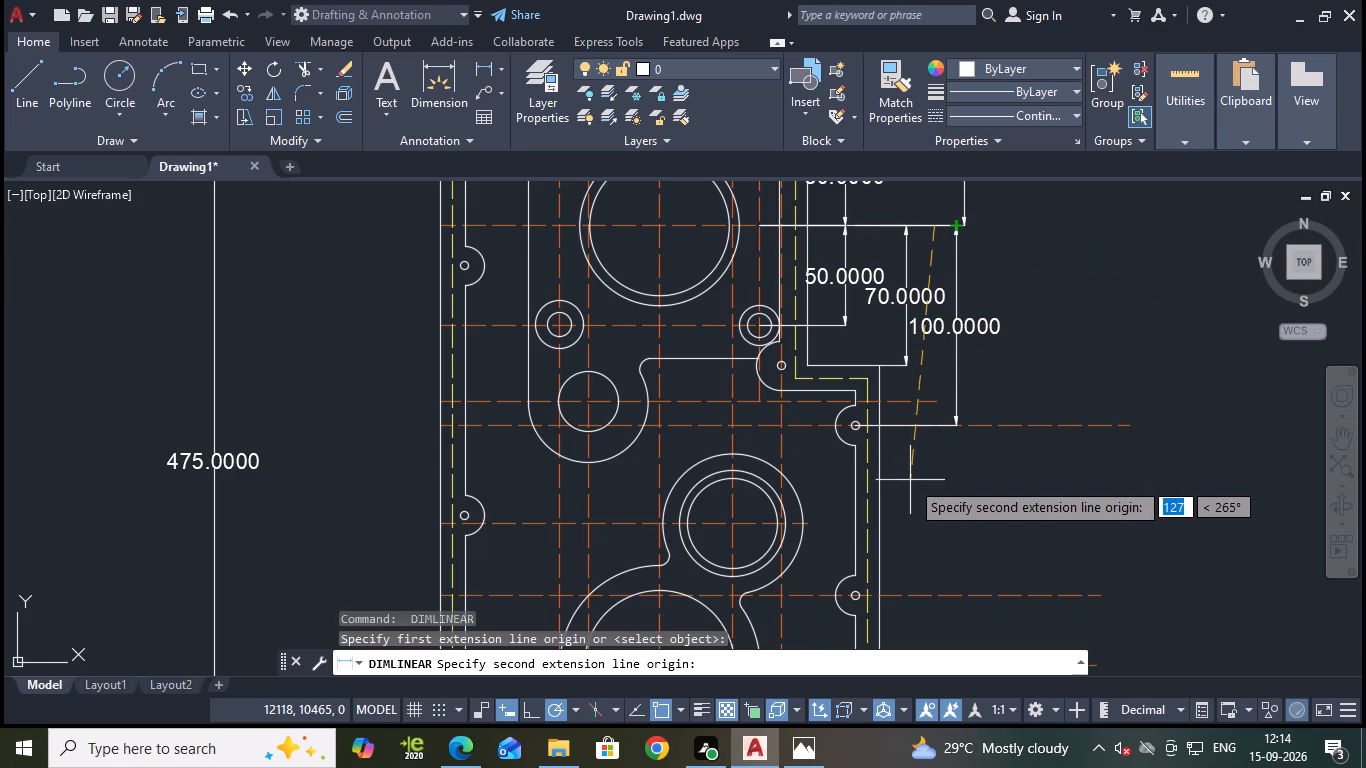
click(733, 524)
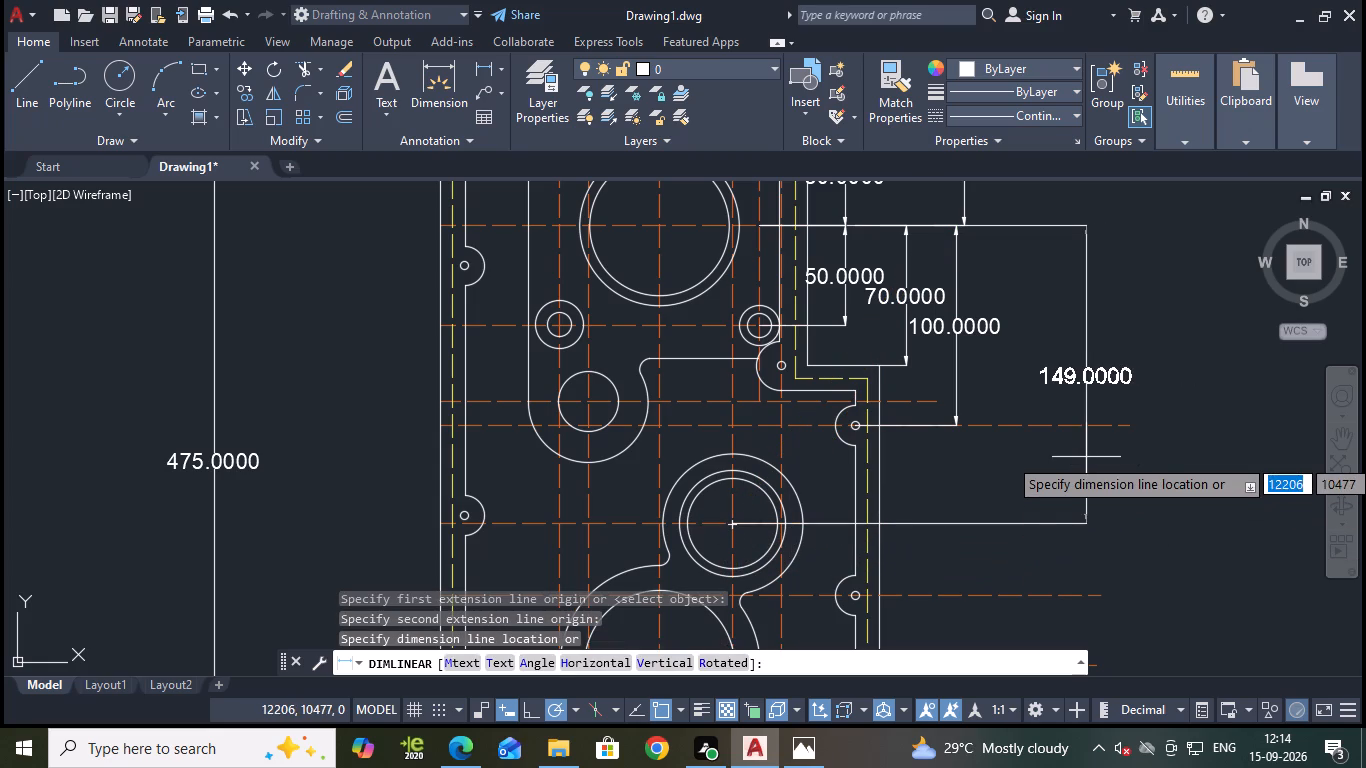
click(1008, 438)
scroll(1070, 426, down, 2)
middle_drag(1135, 470, 1091, 452)
key(Escape)
Save the drawing.
key(ctrl+s)
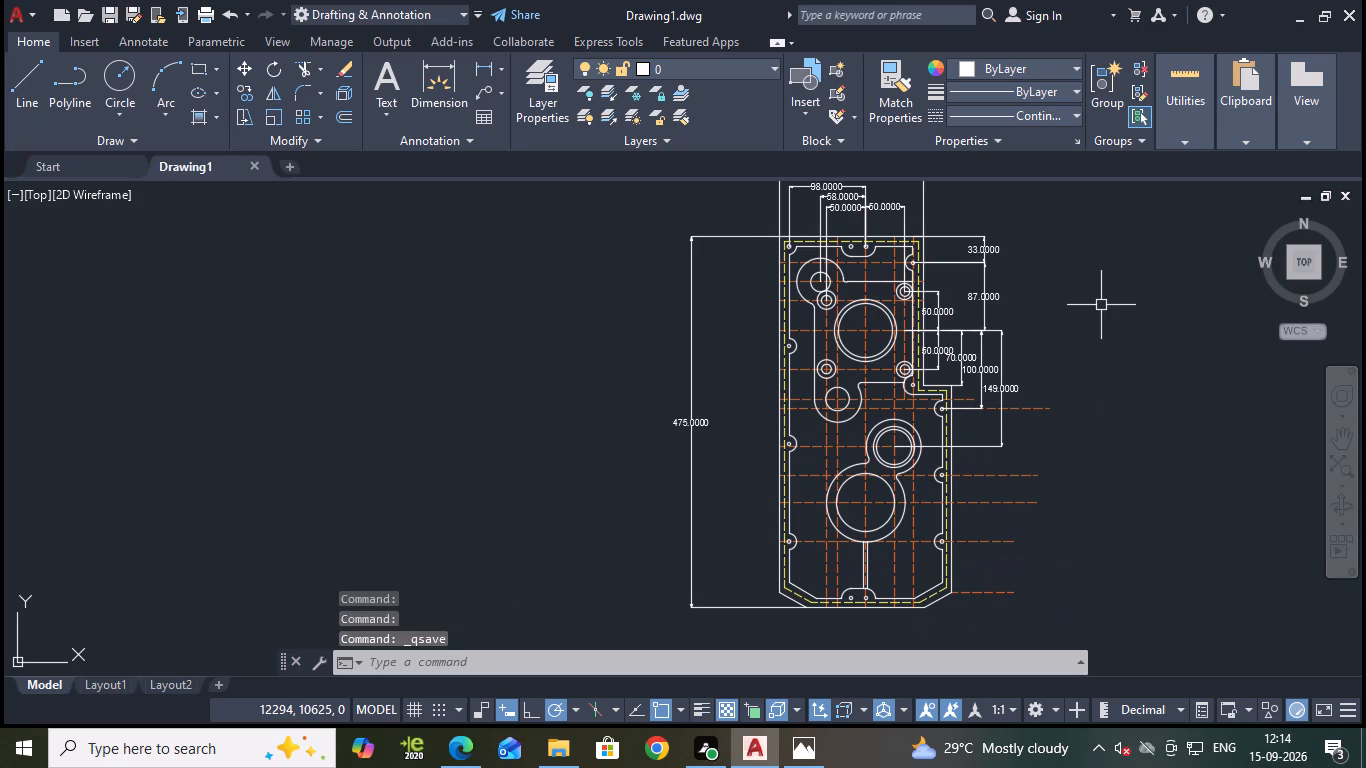
Add a vertical linear dimension from the upper large circle's centreline to the second right-edge boss hole below the step, outside the 149-unit dimension.
middle_drag(1085, 304, 1058, 315)
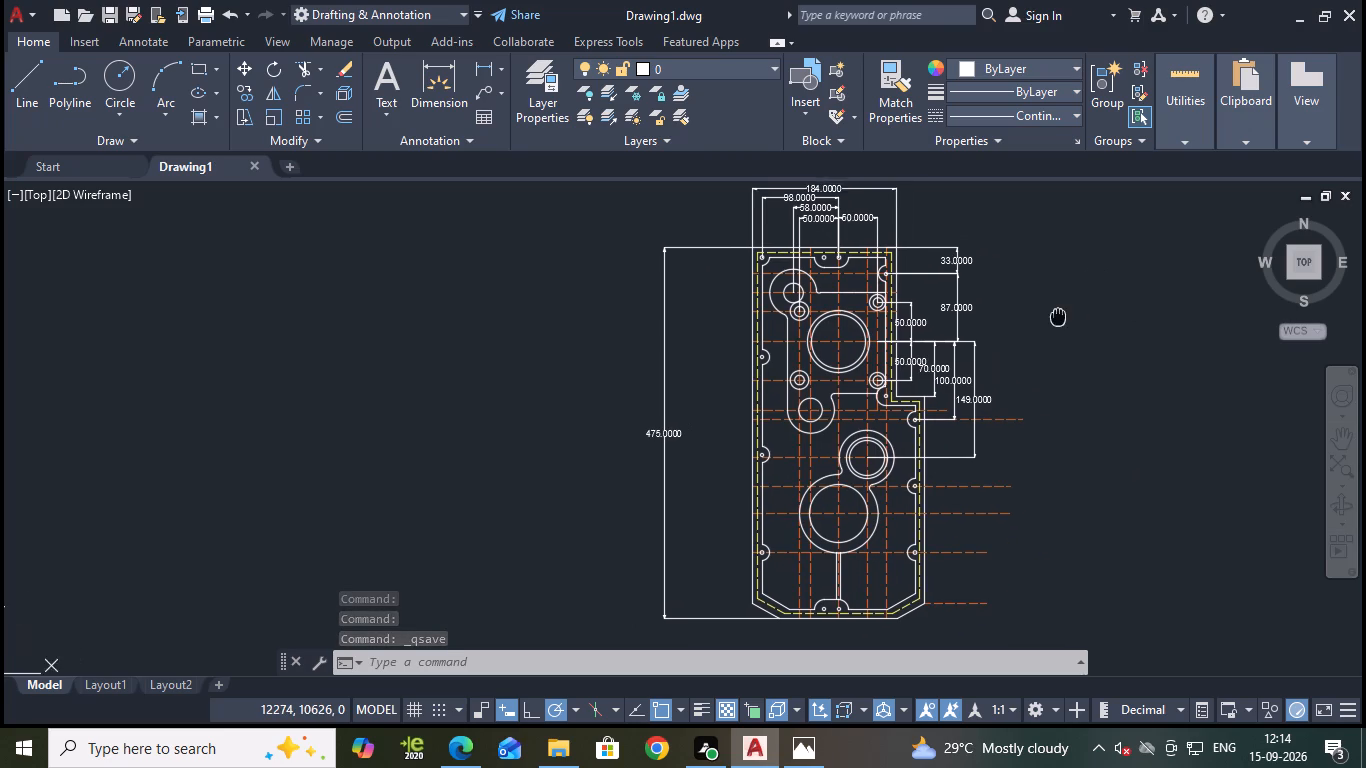
middle_drag(1058, 315, 1006, 280)
scroll(984, 321, up, 1)
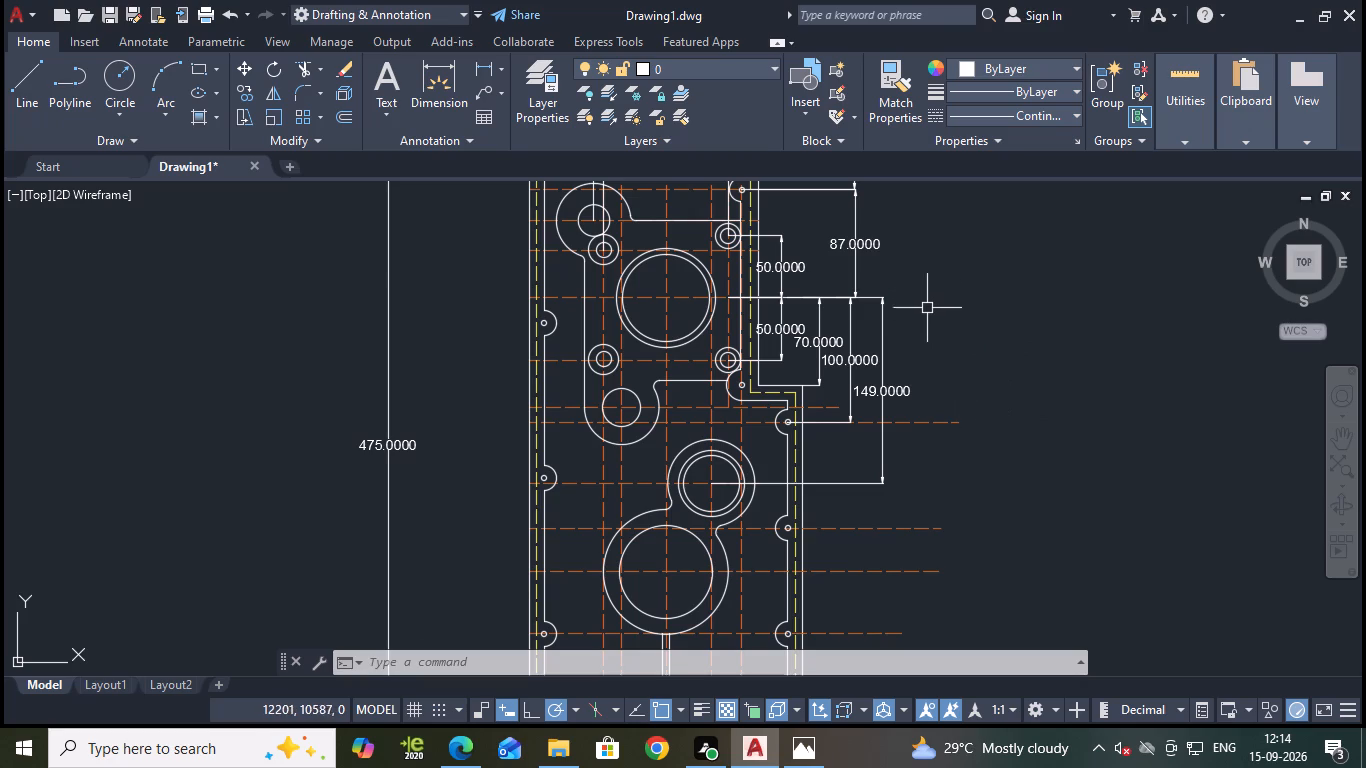
click(487, 62)
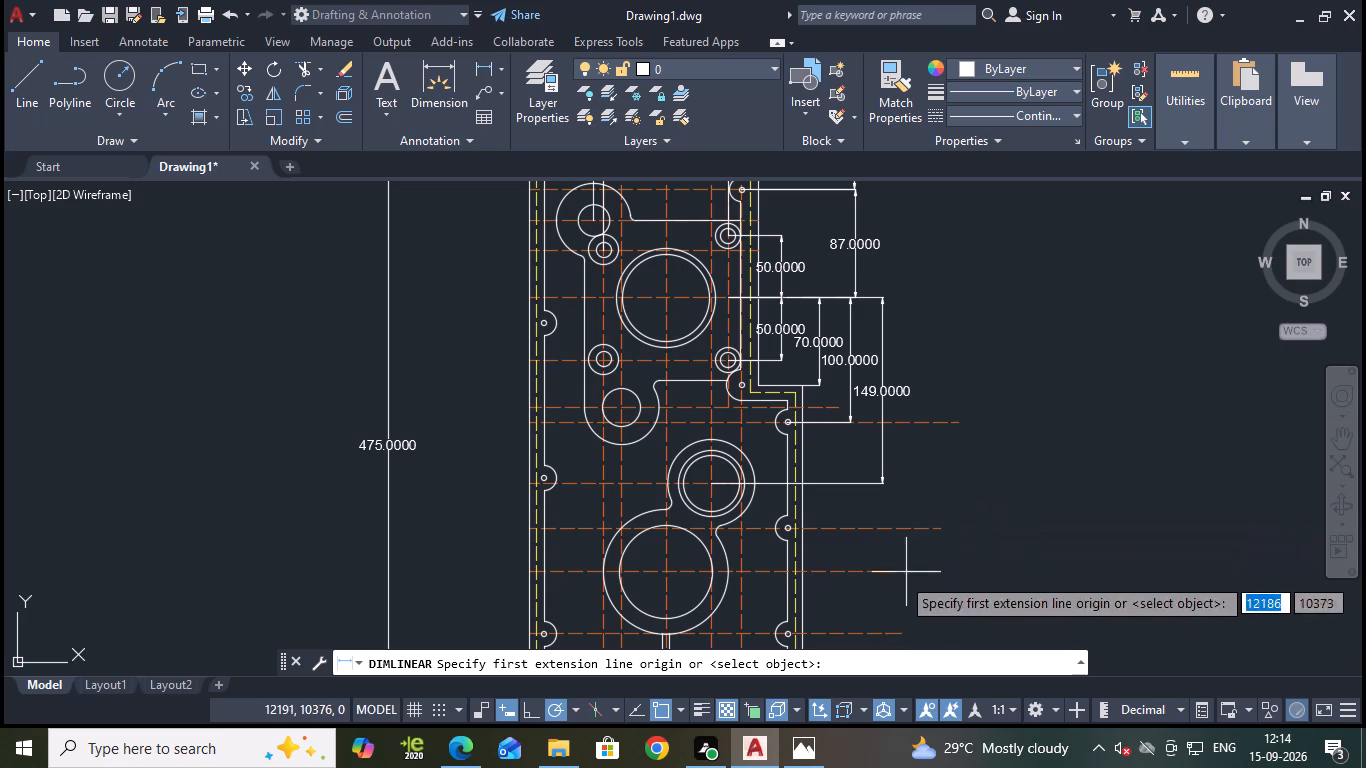
click(869, 297)
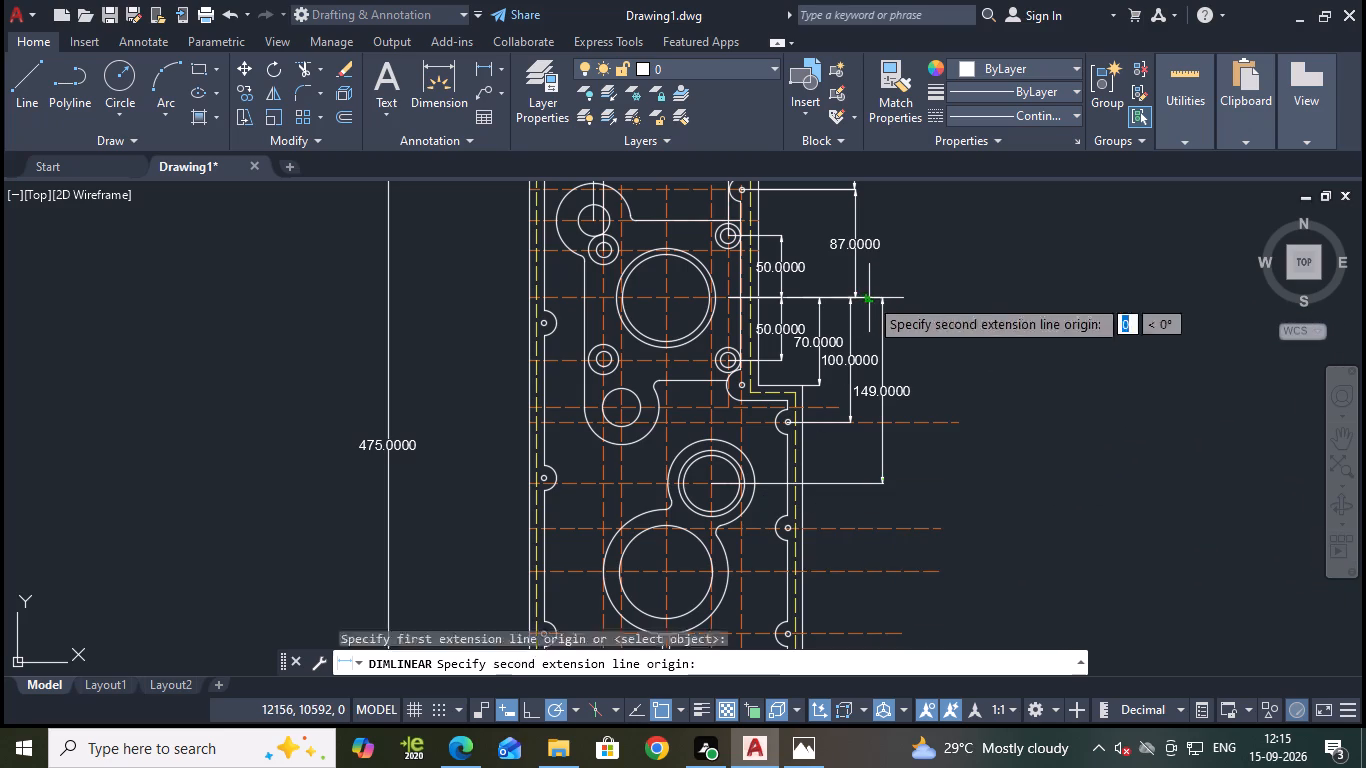
scroll(781, 533, up, 3)
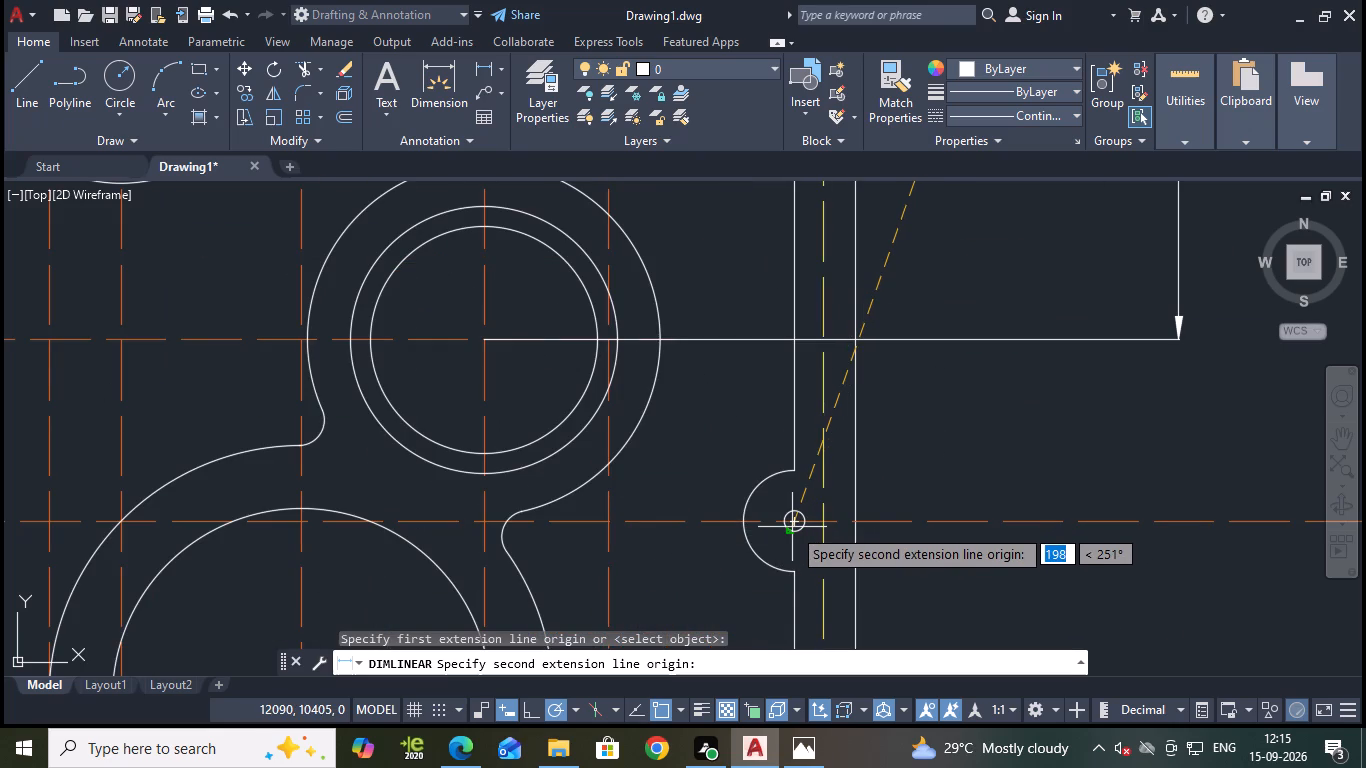
click(797, 521)
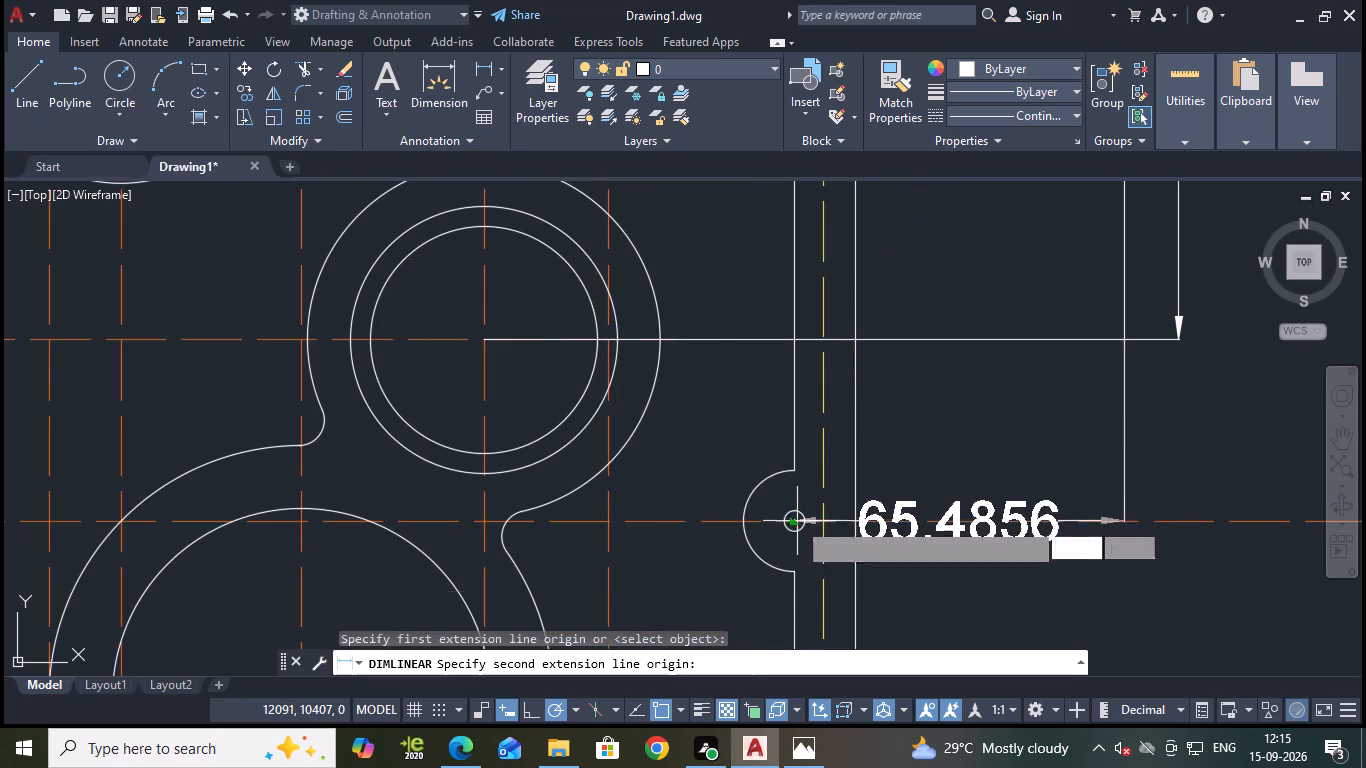
scroll(1197, 408, down, 1)
middle_drag(1191, 411, 995, 508)
click(1065, 473)
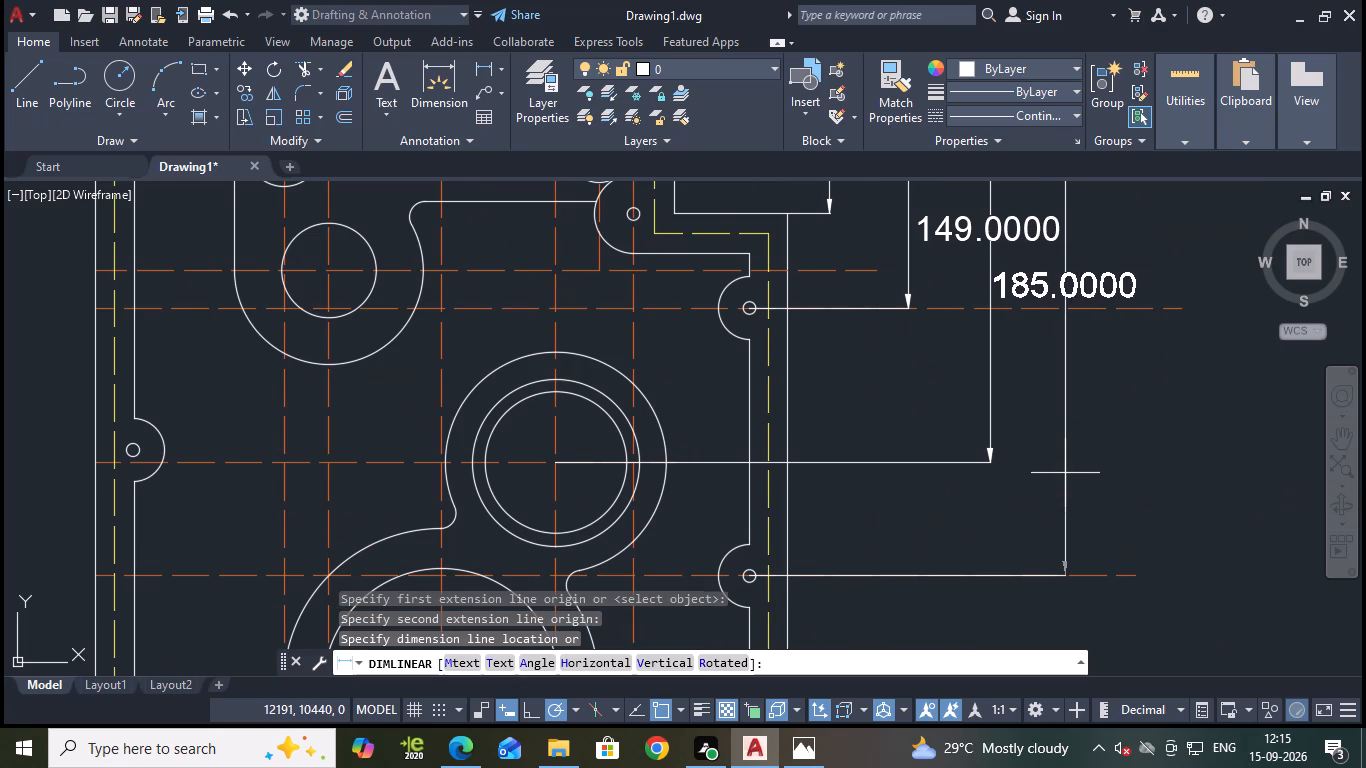
Add a vertical linear dimension from the lower large circle's centre to the upper large circle's centreline, outside the 185-unit dimension.
scroll(1129, 494, down, 1)
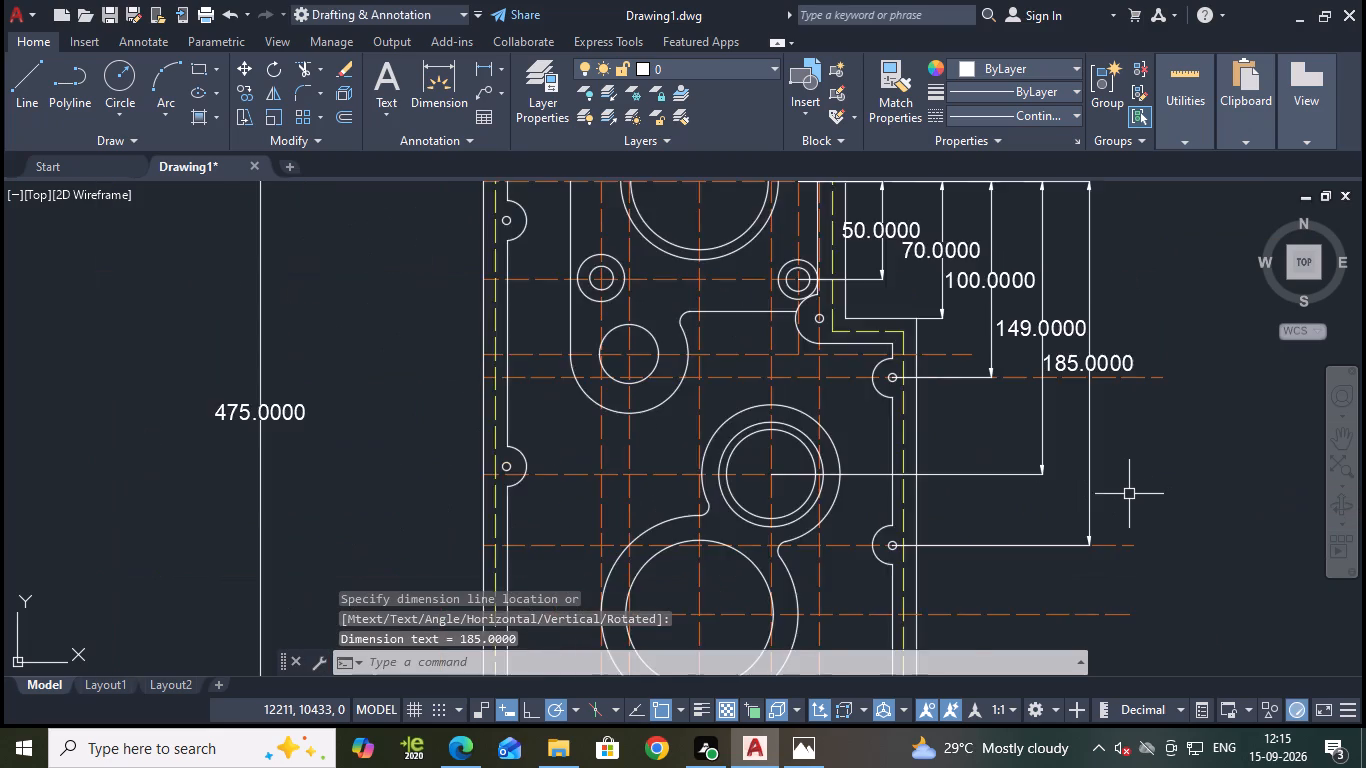
scroll(1129, 494, down, 1)
middle_drag(1130, 516, 1067, 476)
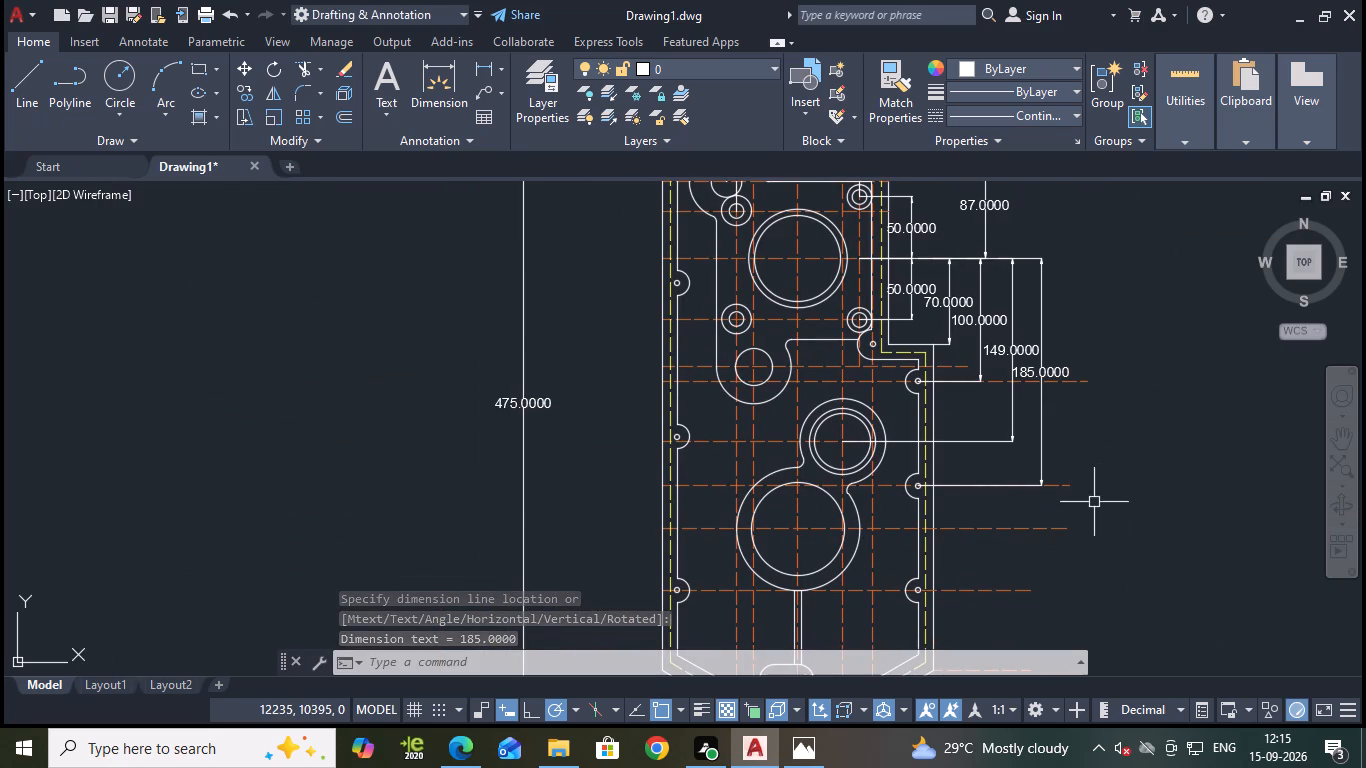
key(space)
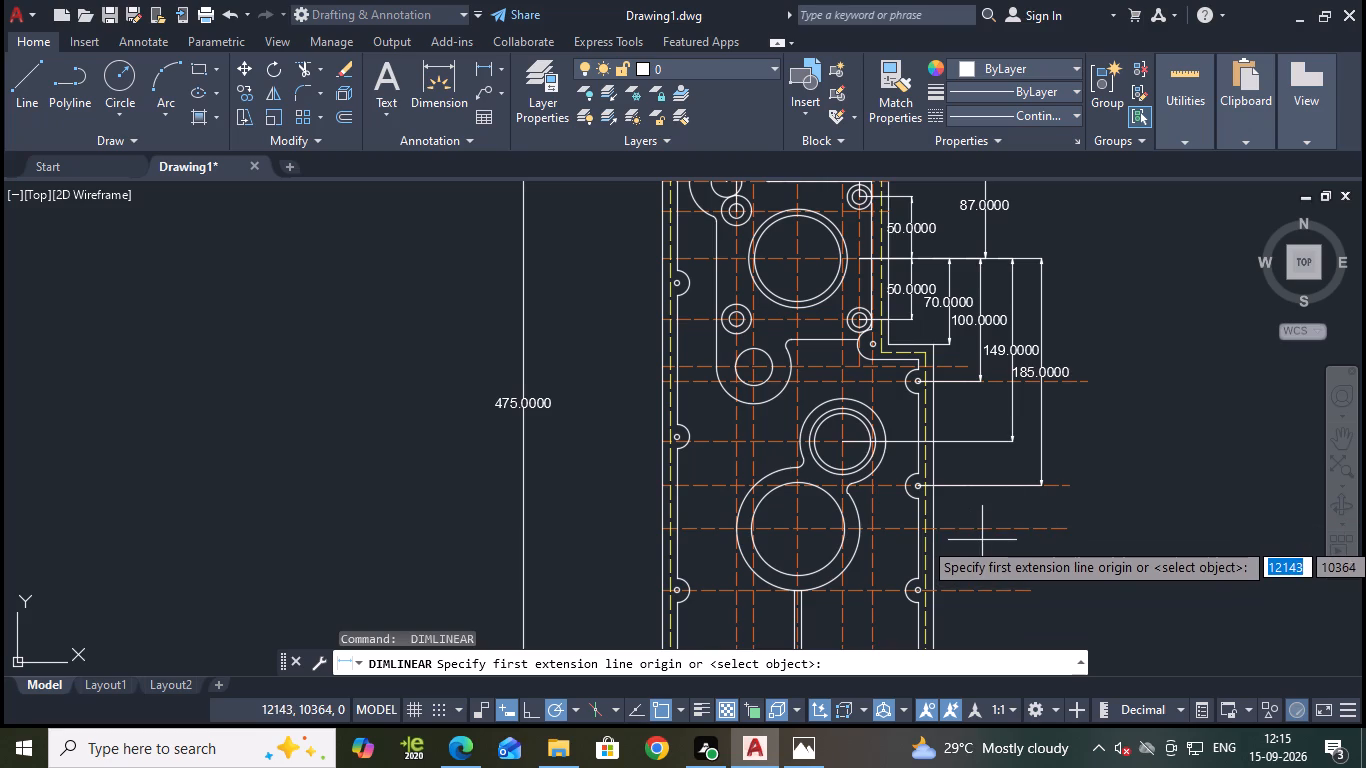
click(796, 529)
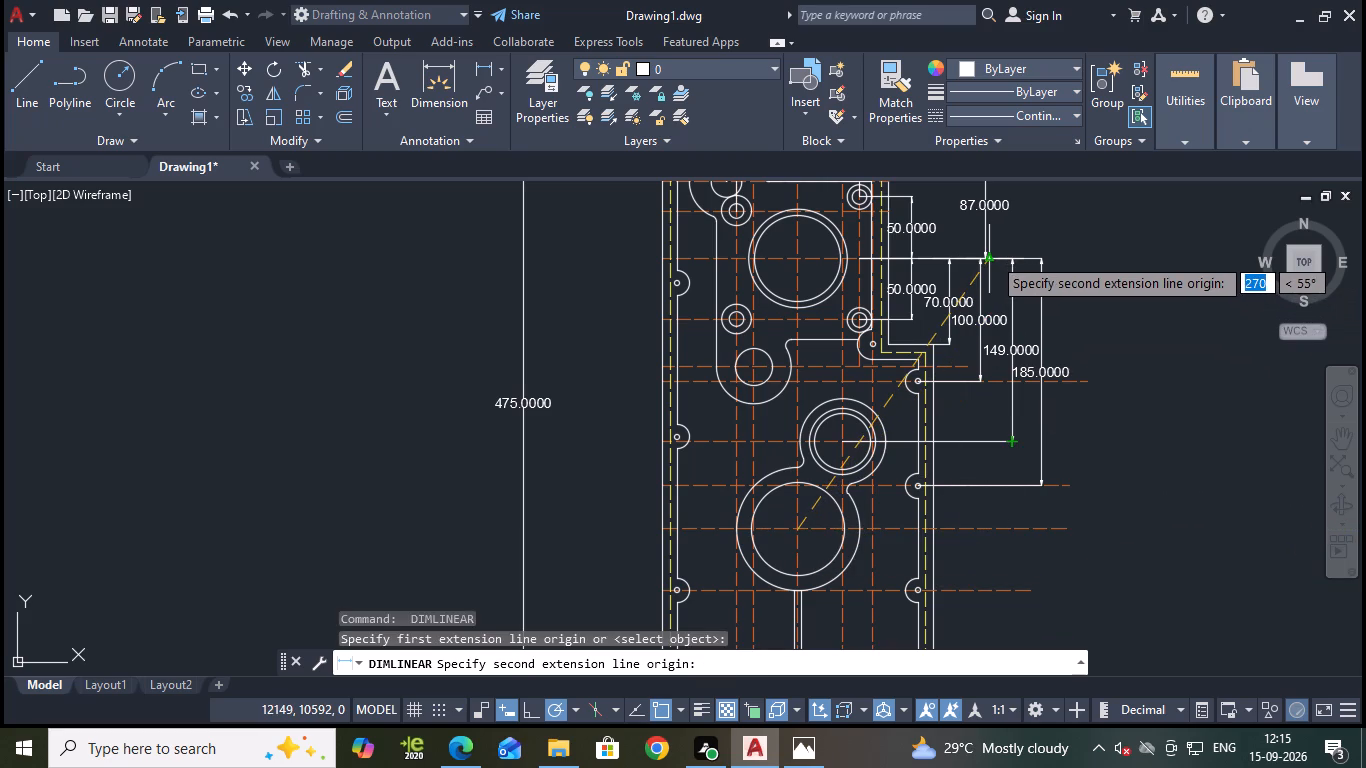
scroll(1001, 260, up, 2)
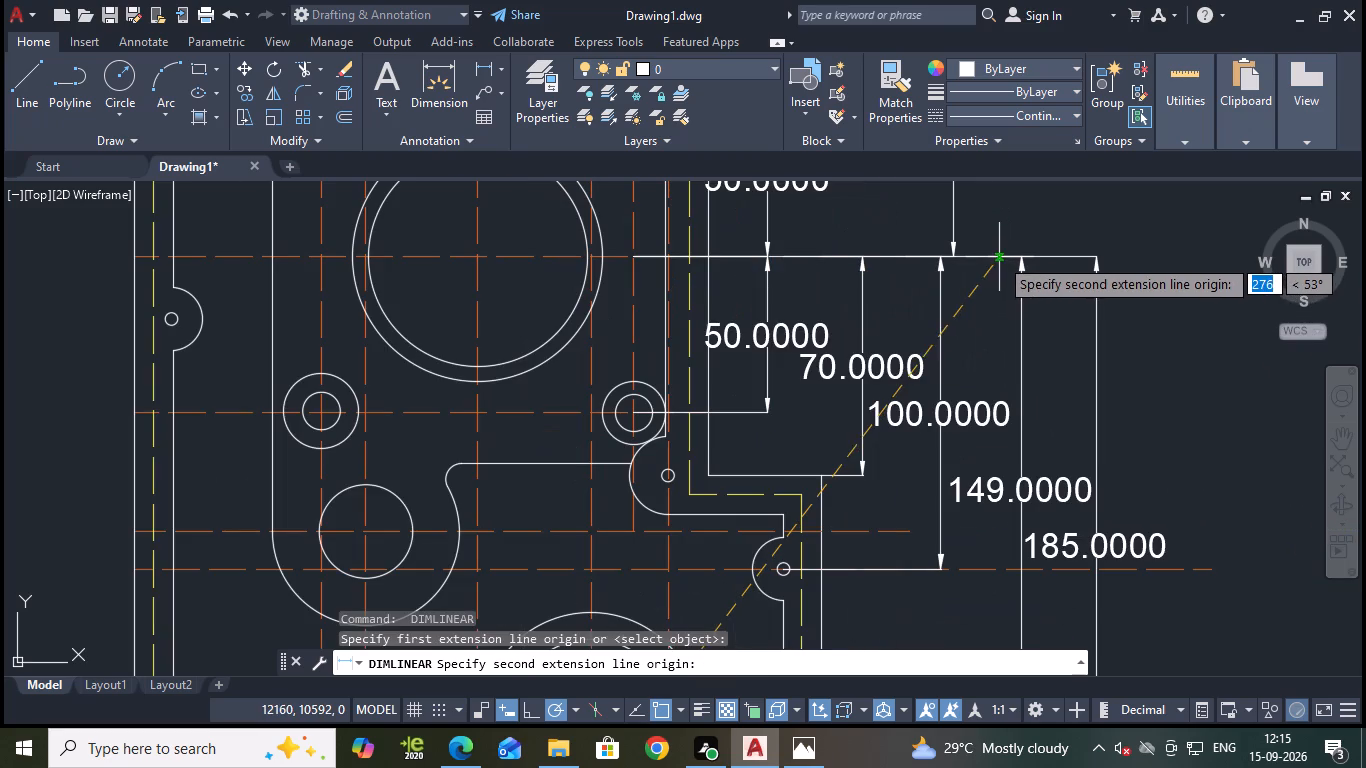
click(989, 260)
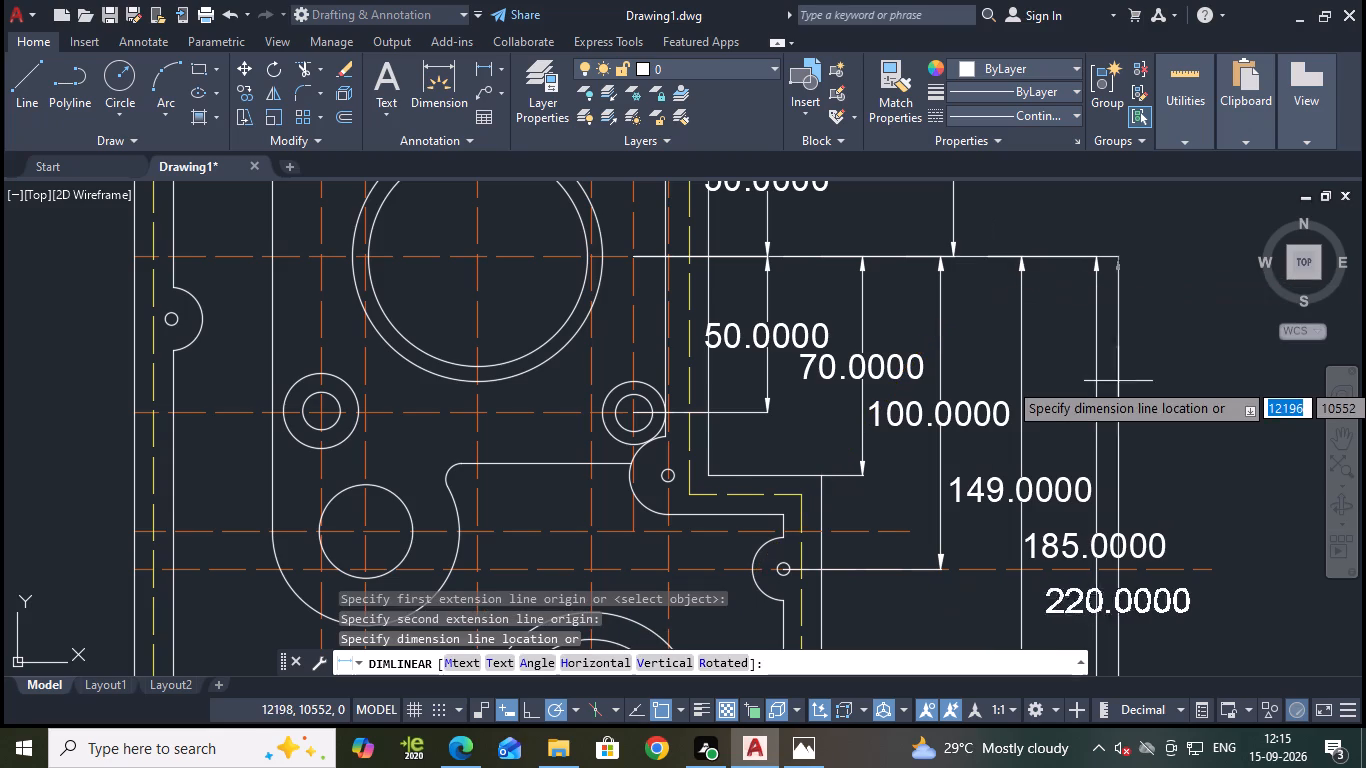
click(1176, 374)
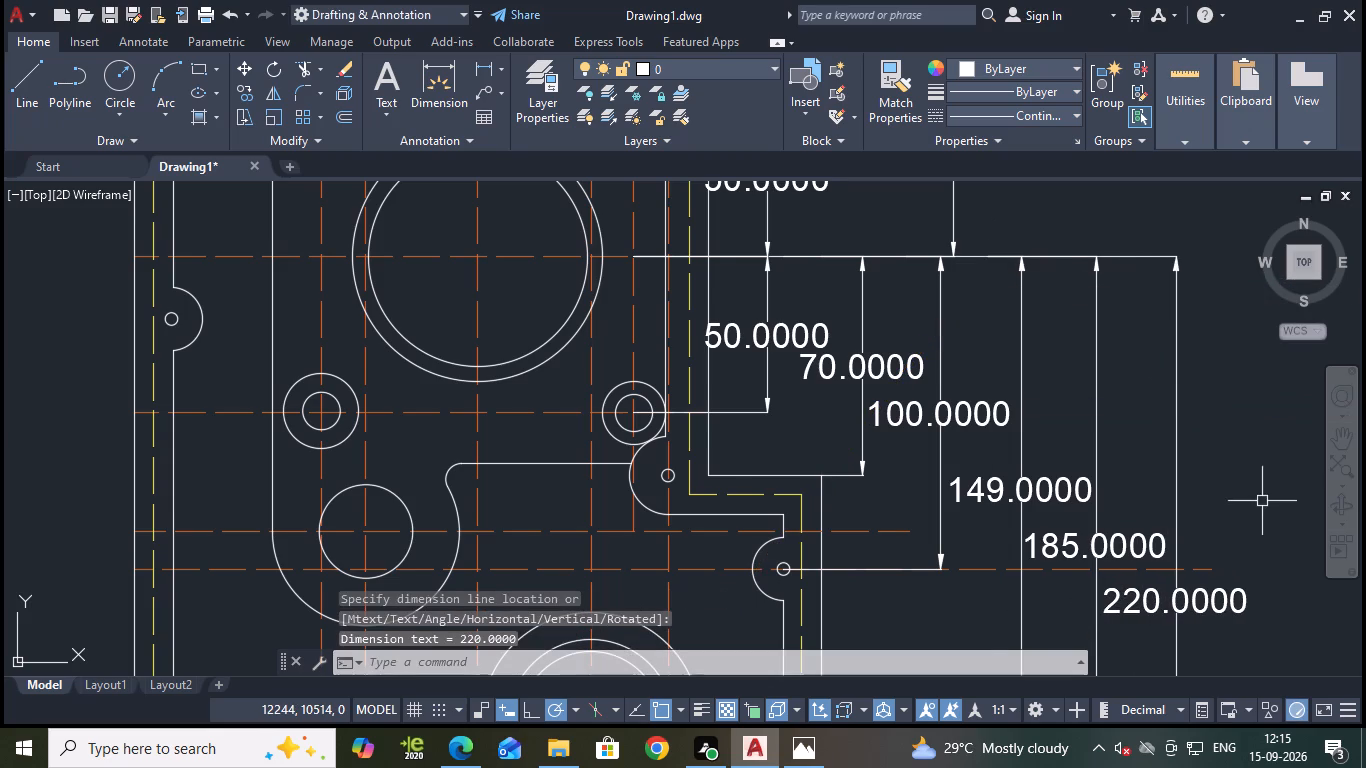
Save the drawing.
middle_drag(1258, 501, 1184, 414)
scroll(1190, 433, down, 1)
middle_drag(1220, 468, 1128, 384)
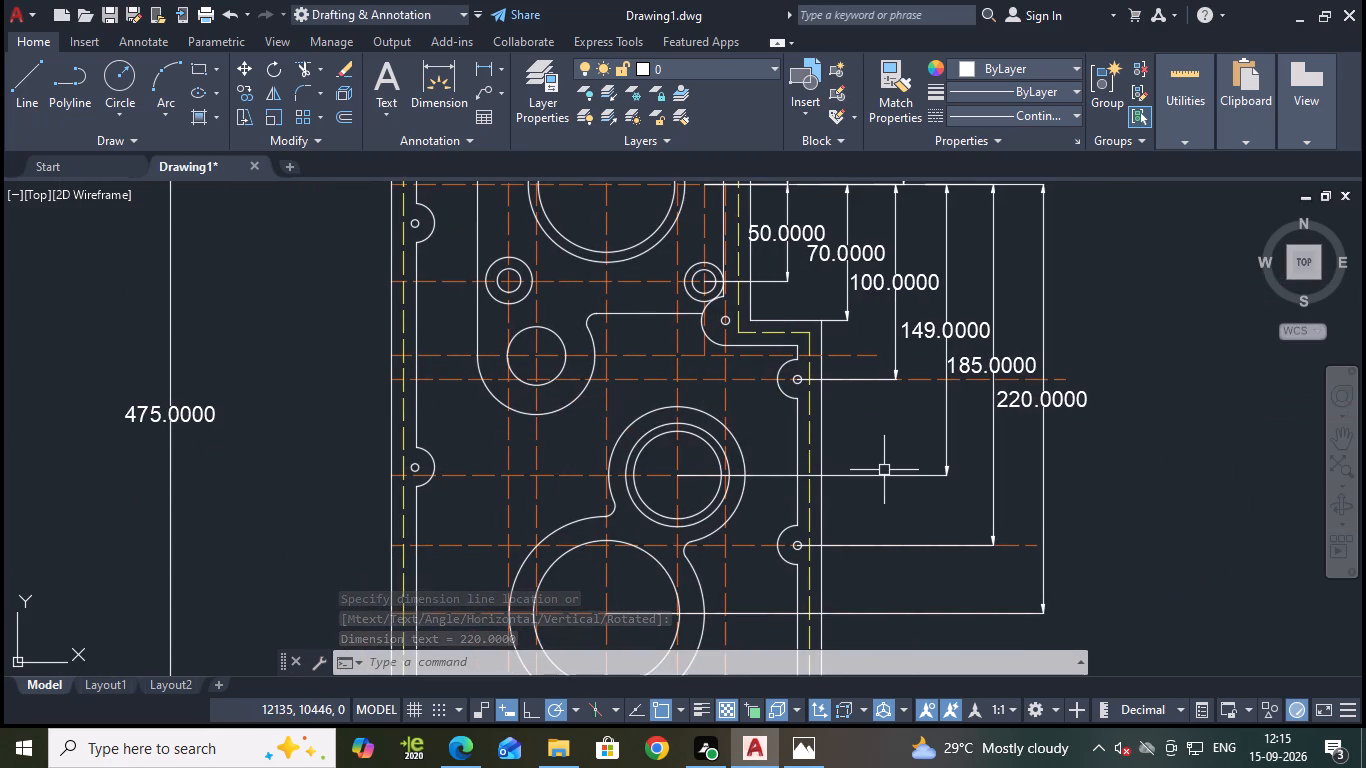
key(ctrl+s)
key(space)
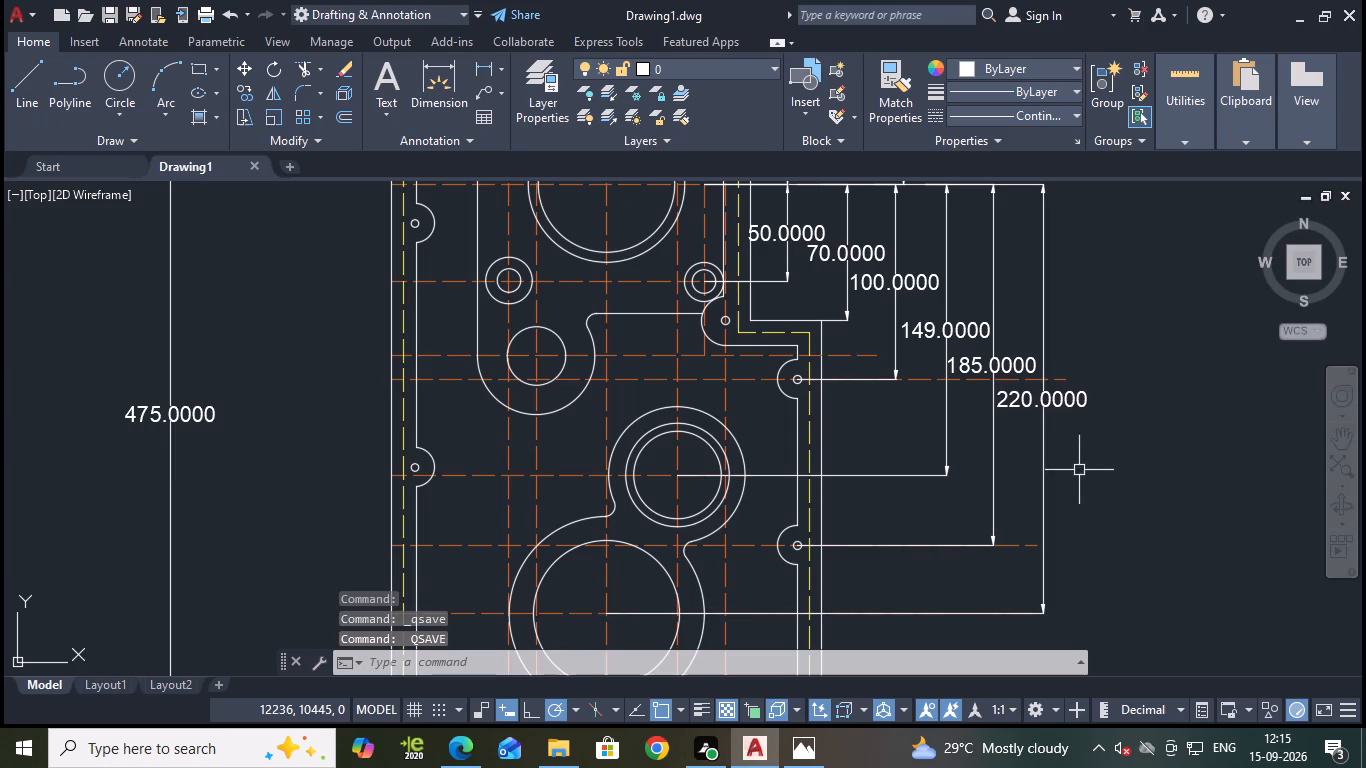
Add a vertical linear dimension from the upper large circle's centreline to the lowest right-edge boss hole, outside the 220-unit dimension.
click(482, 62)
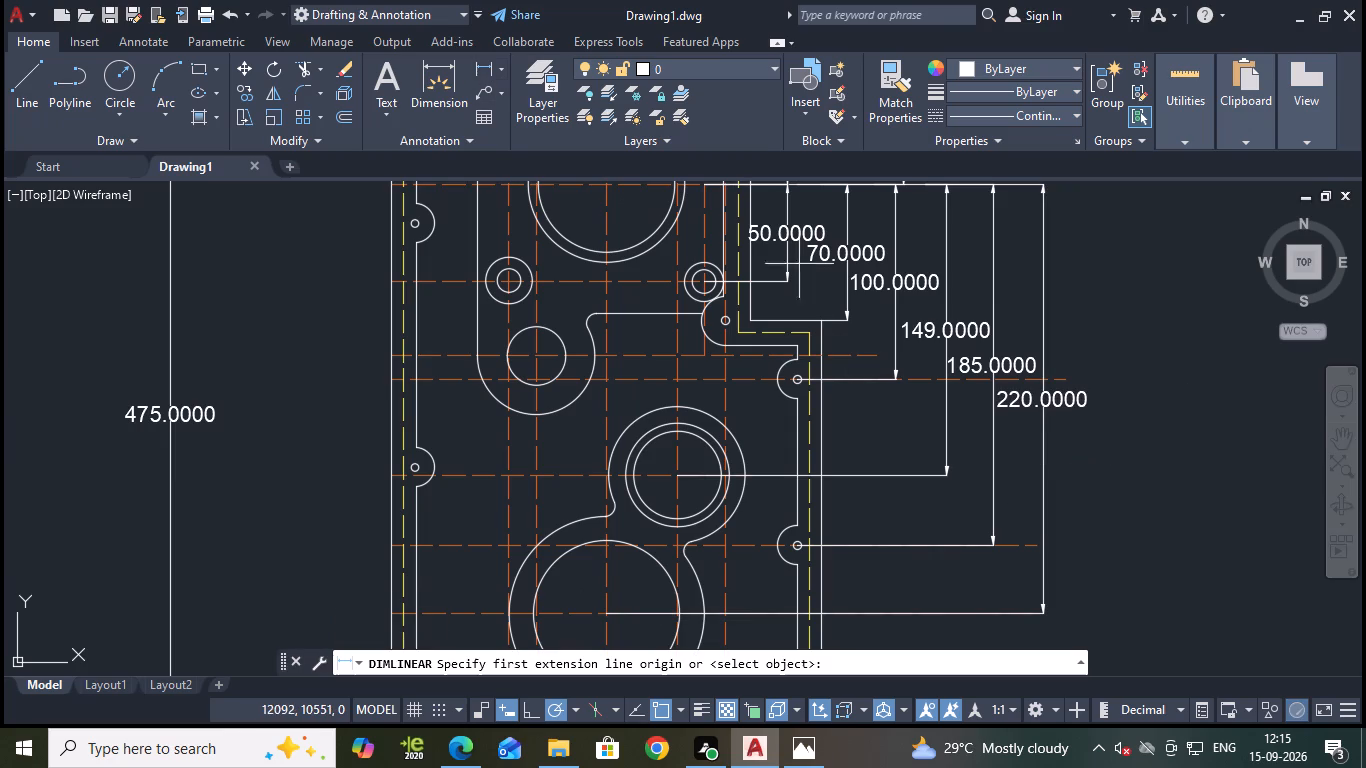
scroll(1149, 474, down, 1)
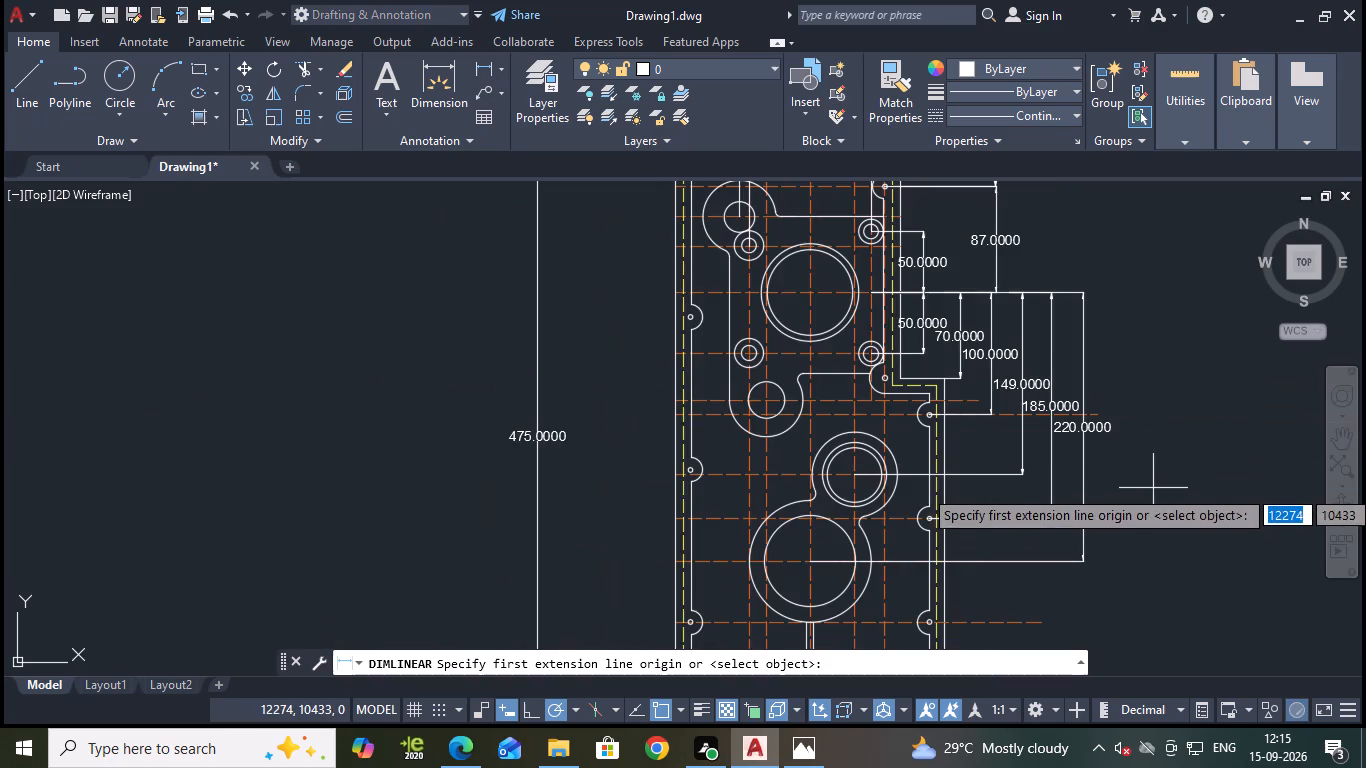
middle_drag(1153, 492, 1043, 434)
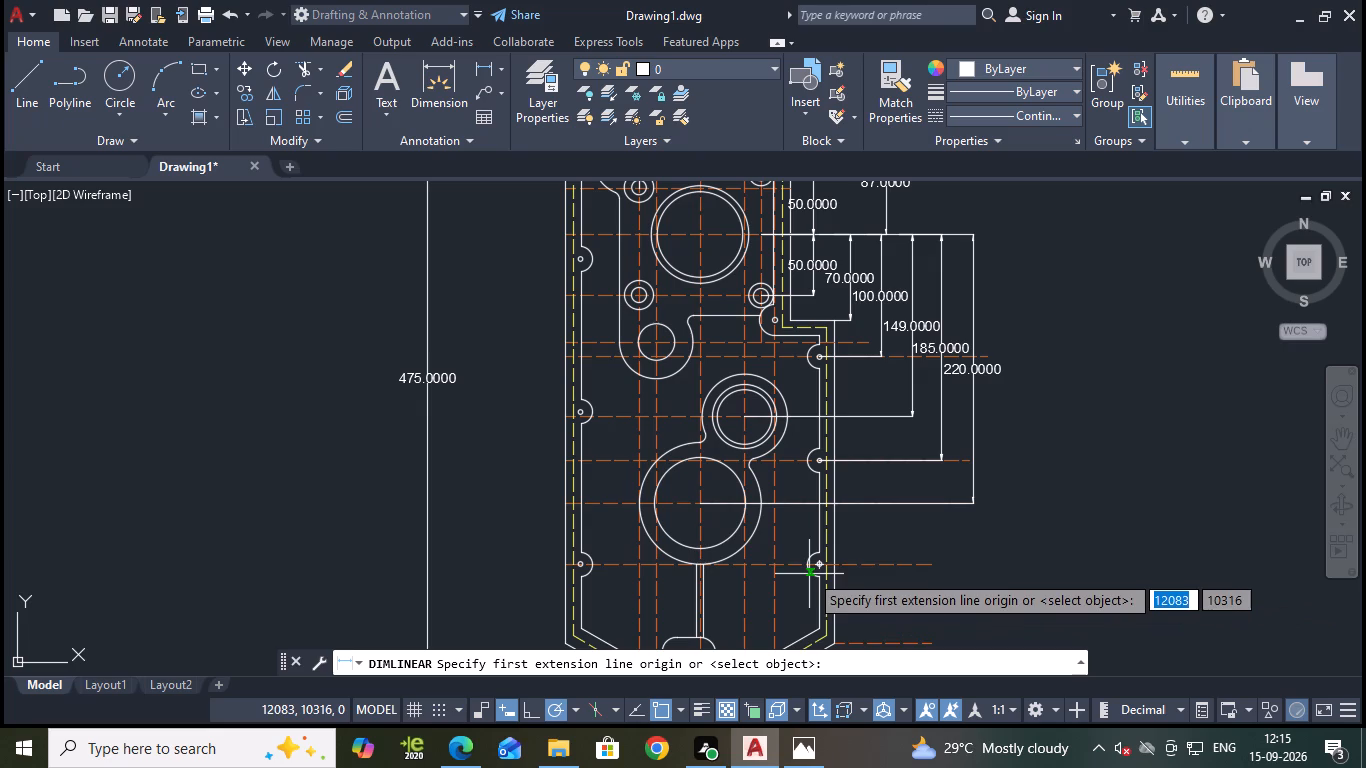
click(951, 237)
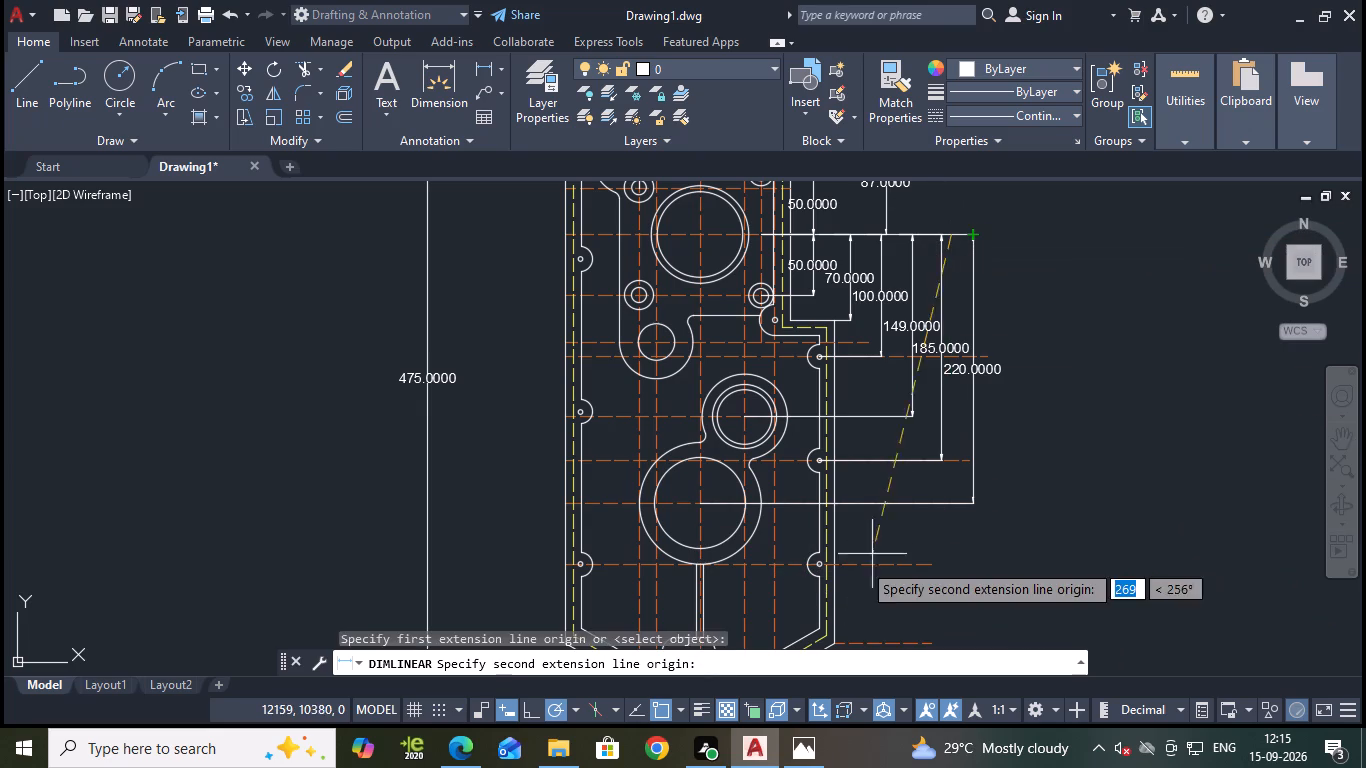
scroll(828, 568, up, 2)
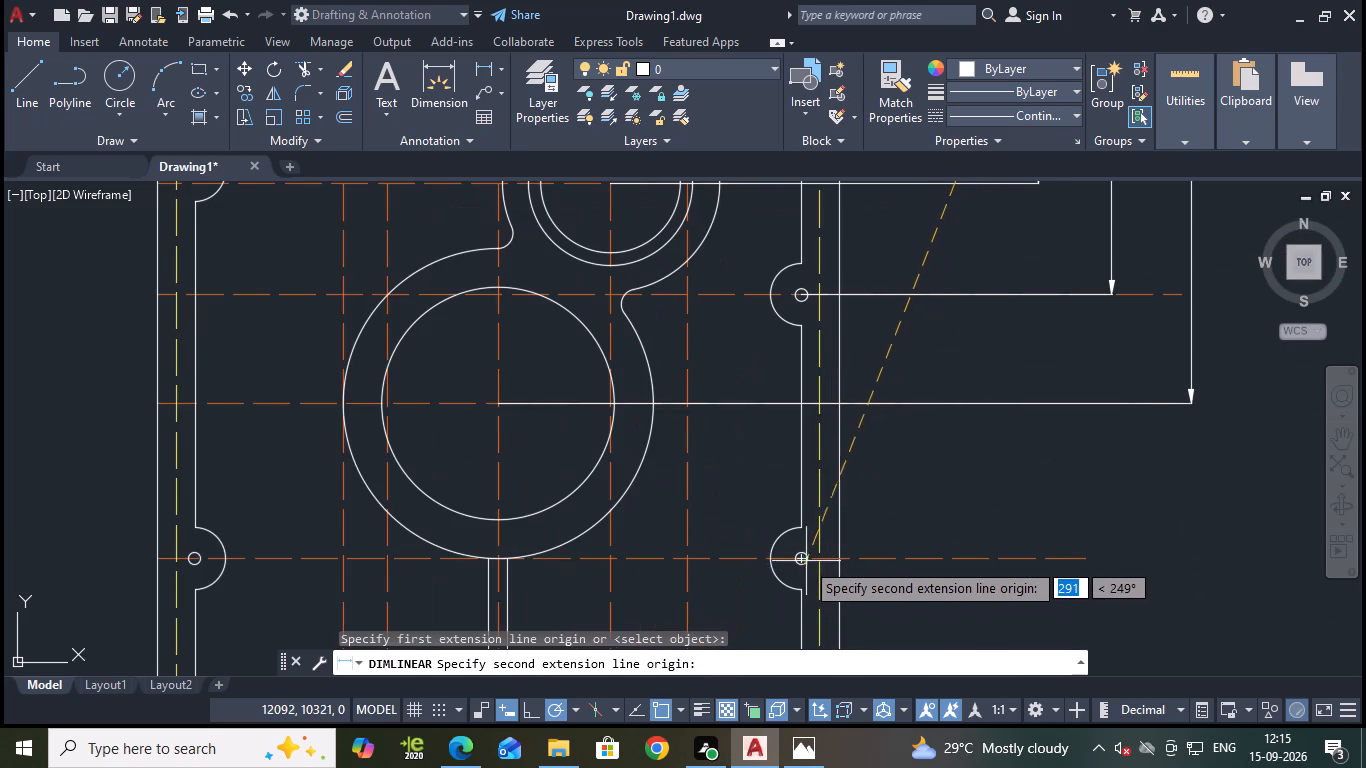
click(801, 561)
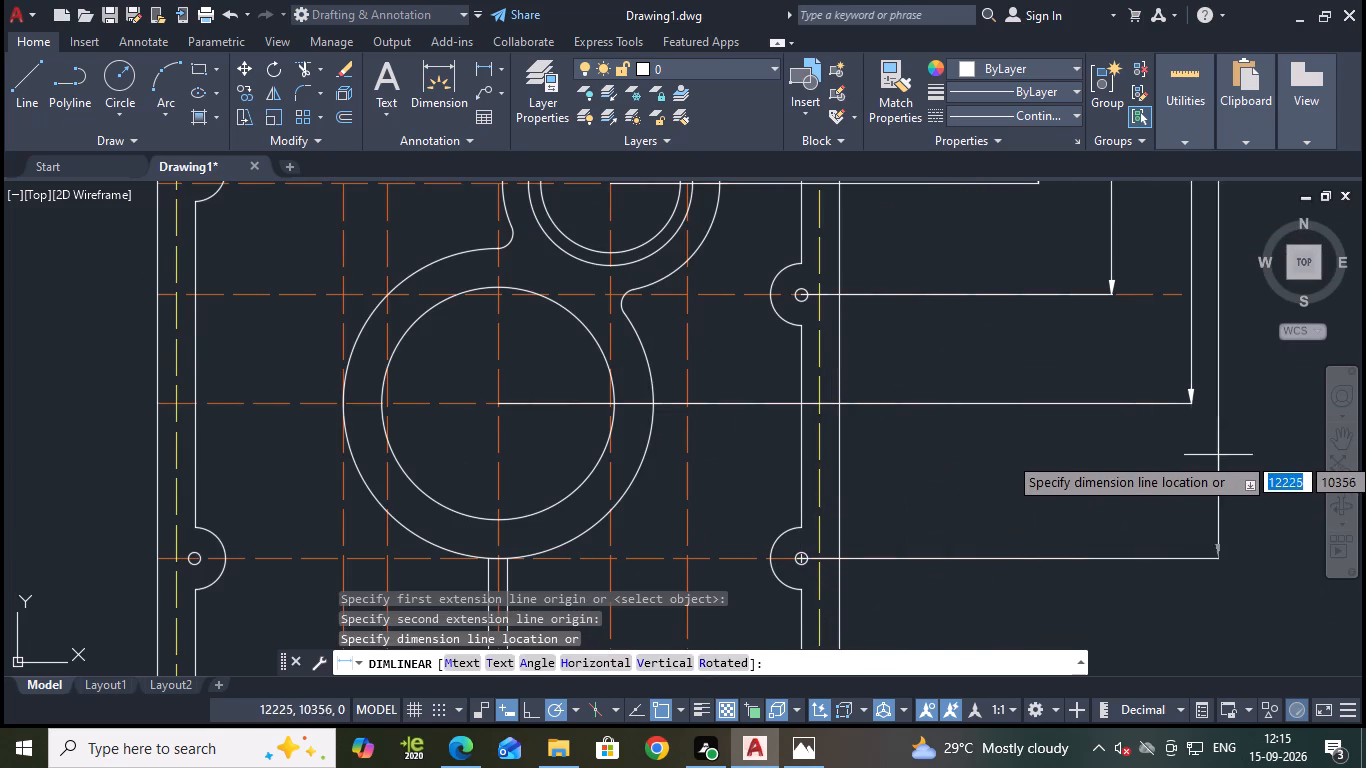
scroll(1223, 456, down, 1)
middle_drag(1219, 462, 1020, 497)
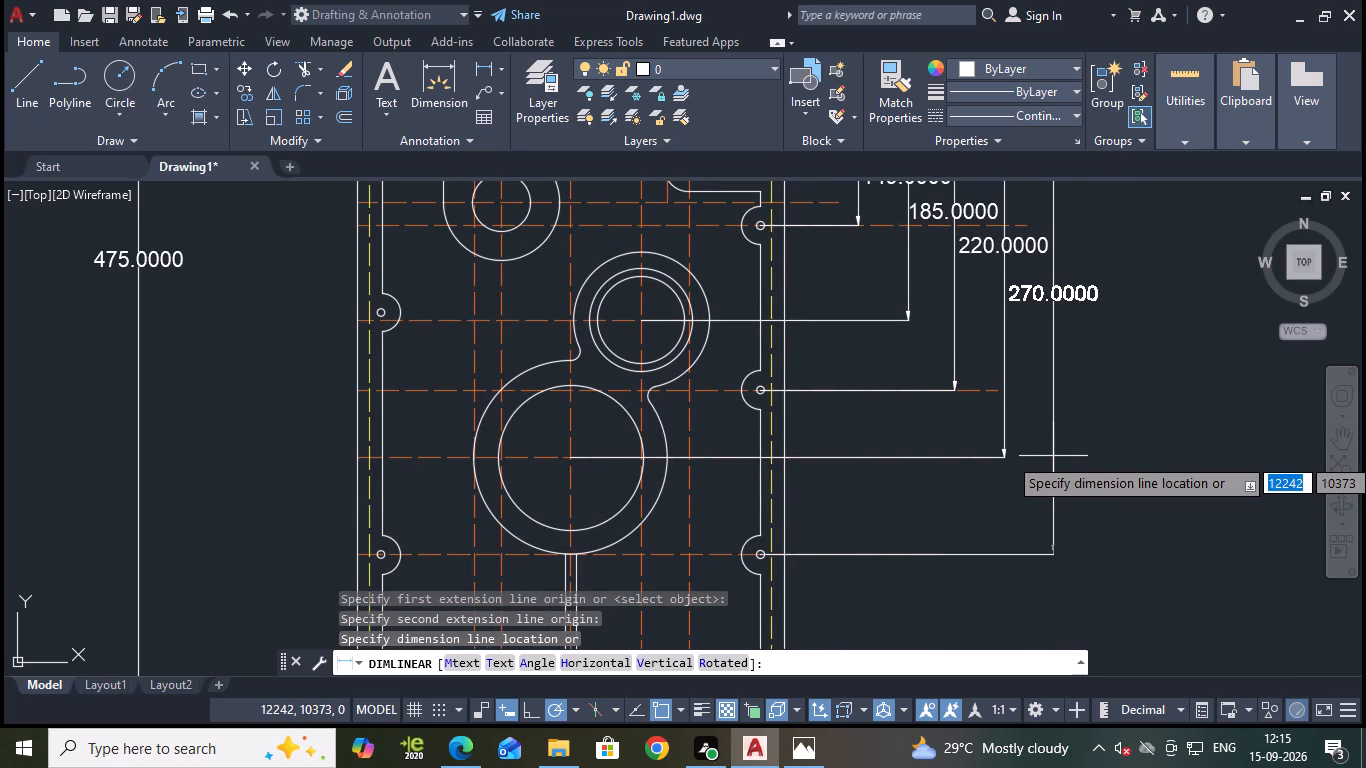
click(1053, 456)
Save the drawing.
scroll(1143, 471, down, 1)
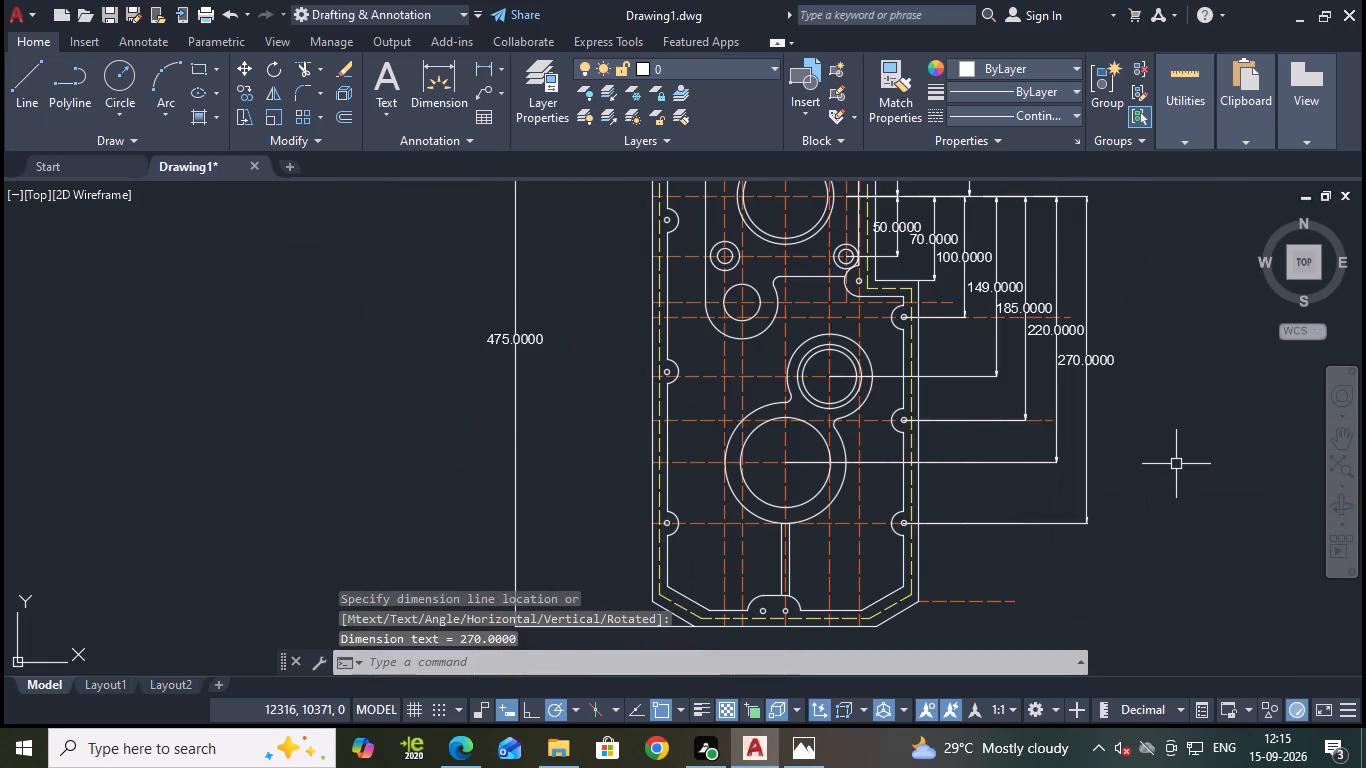
scroll(1175, 464, down, 1)
middle_drag(1151, 487, 1087, 489)
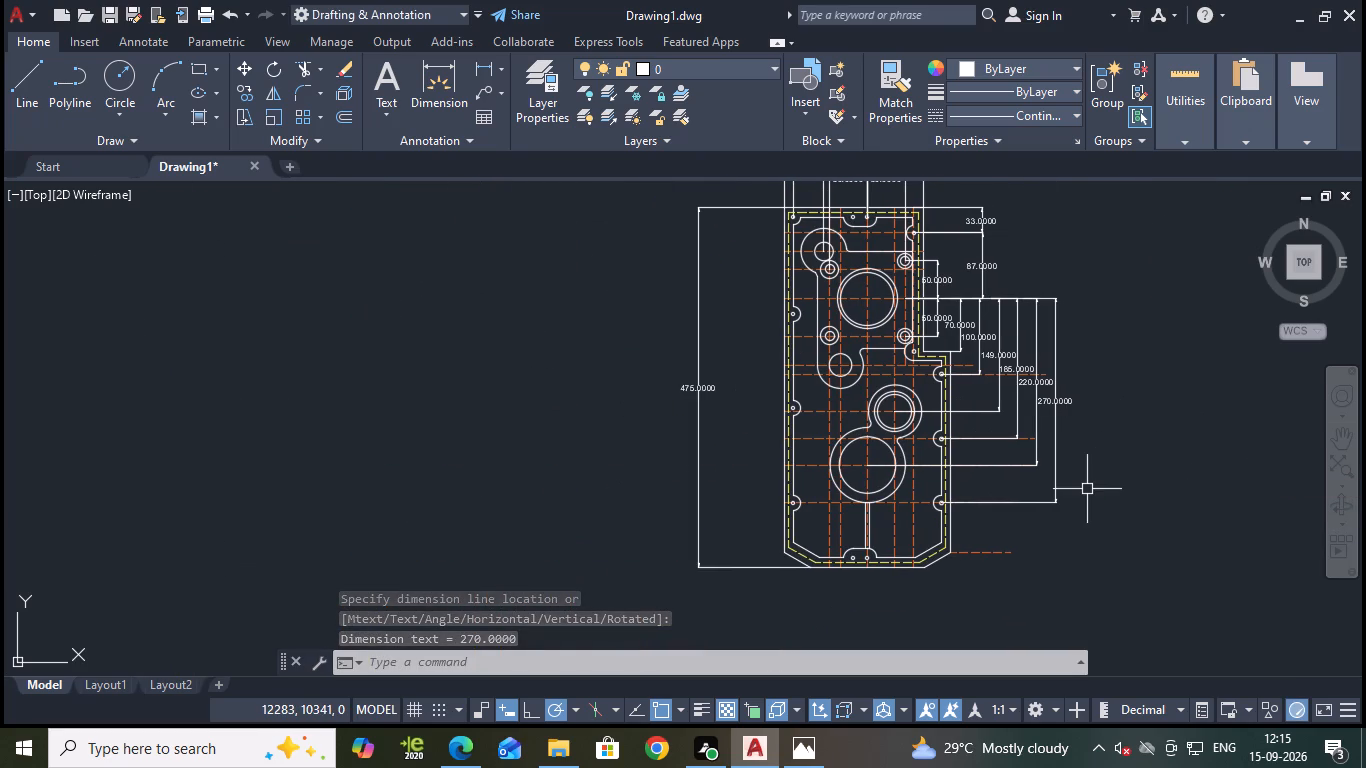
key(ctrl+s)
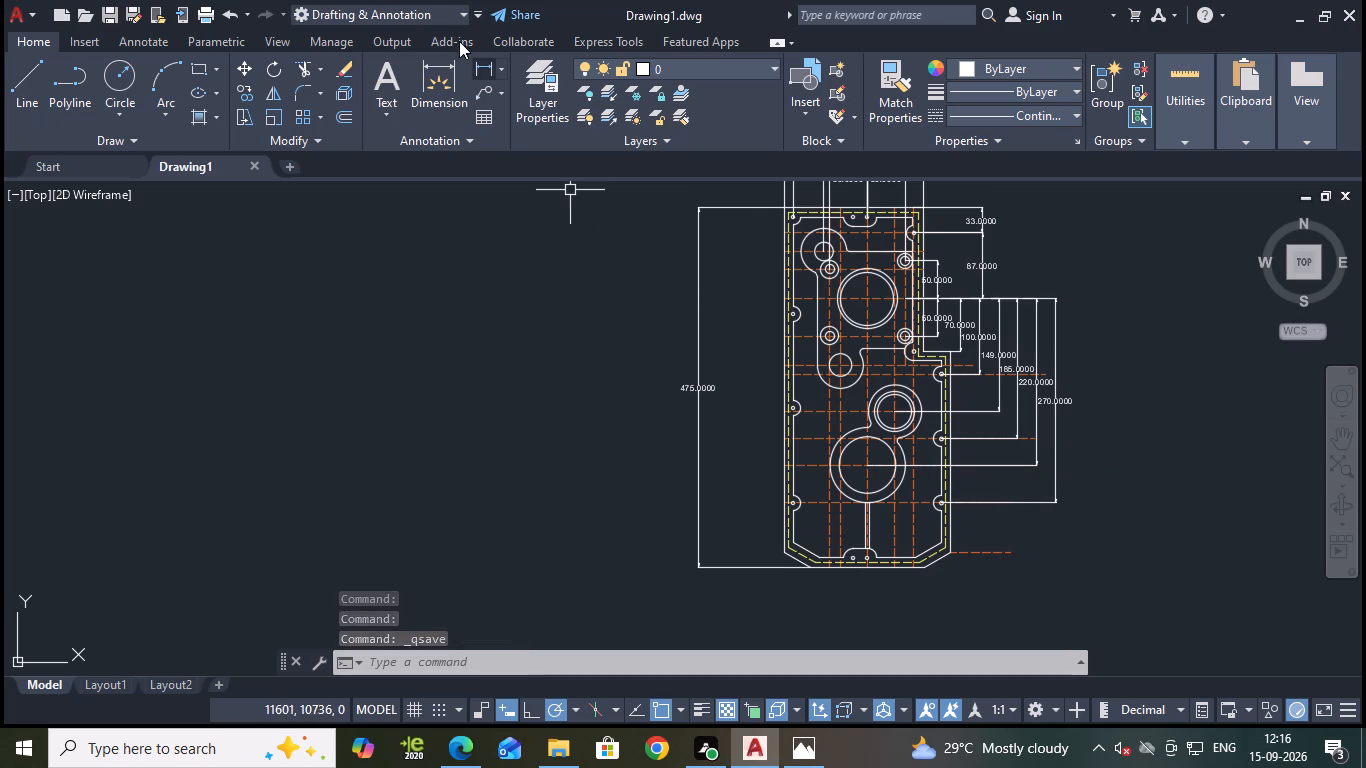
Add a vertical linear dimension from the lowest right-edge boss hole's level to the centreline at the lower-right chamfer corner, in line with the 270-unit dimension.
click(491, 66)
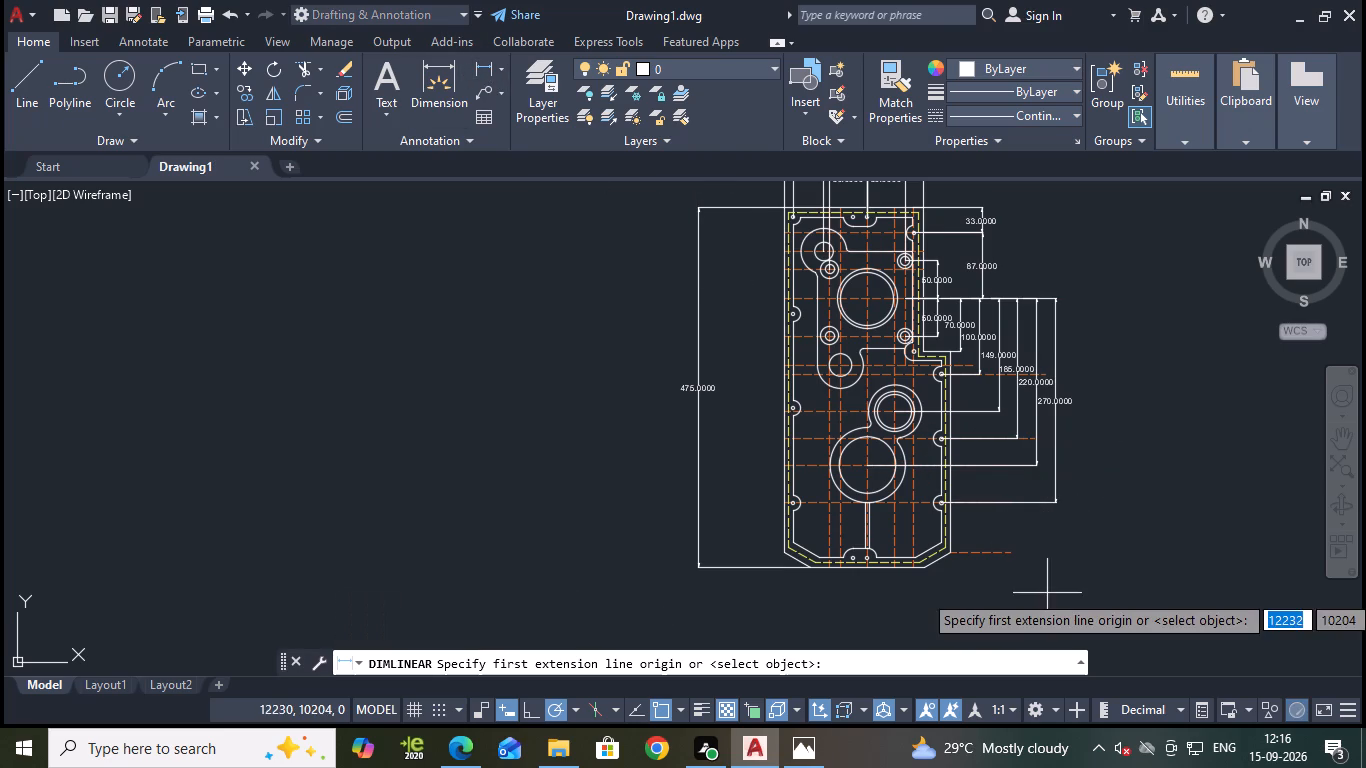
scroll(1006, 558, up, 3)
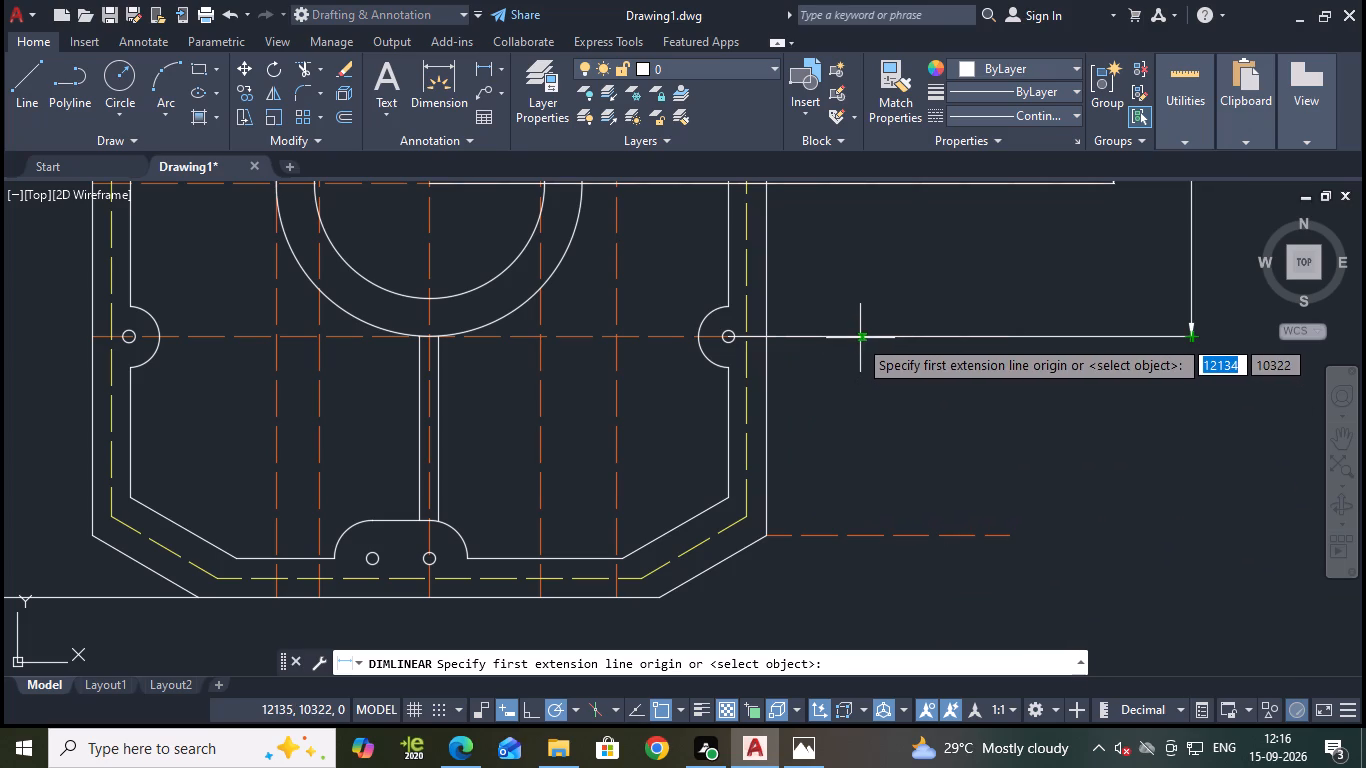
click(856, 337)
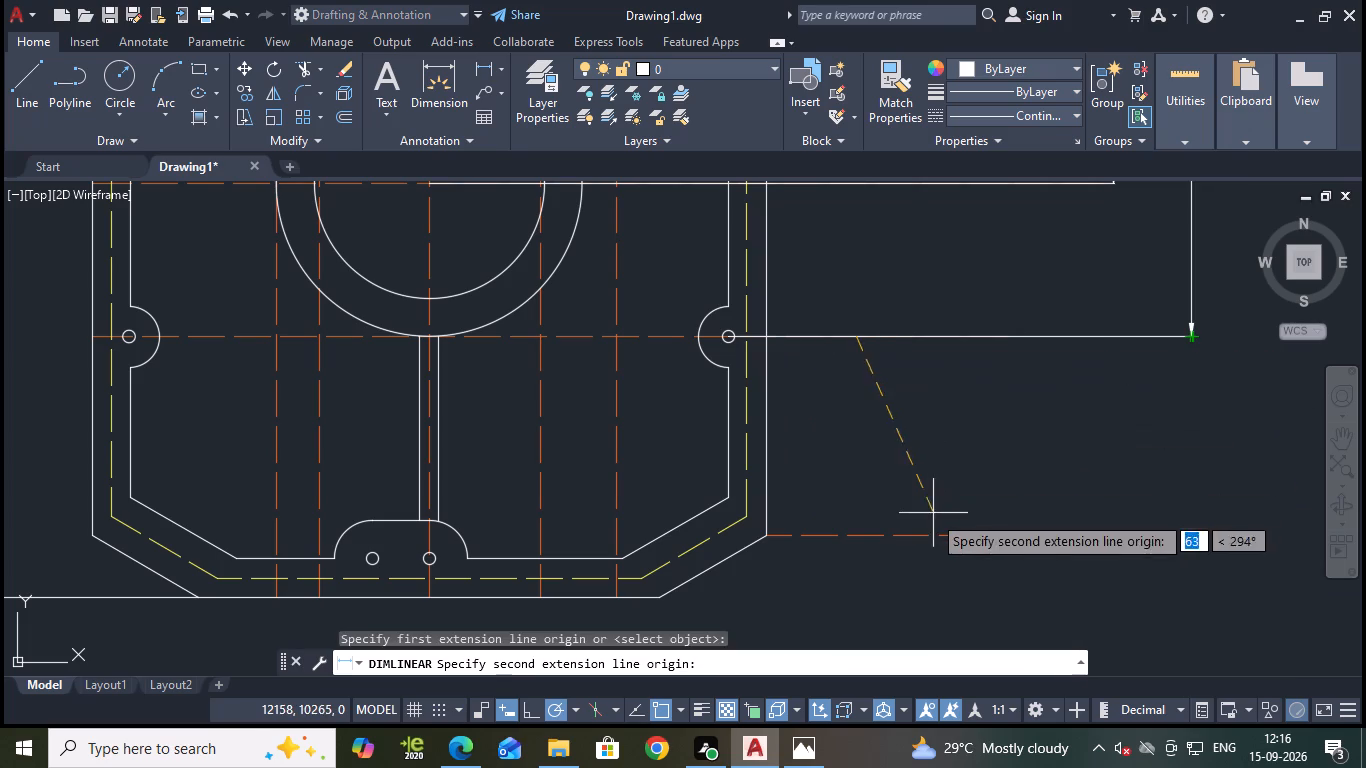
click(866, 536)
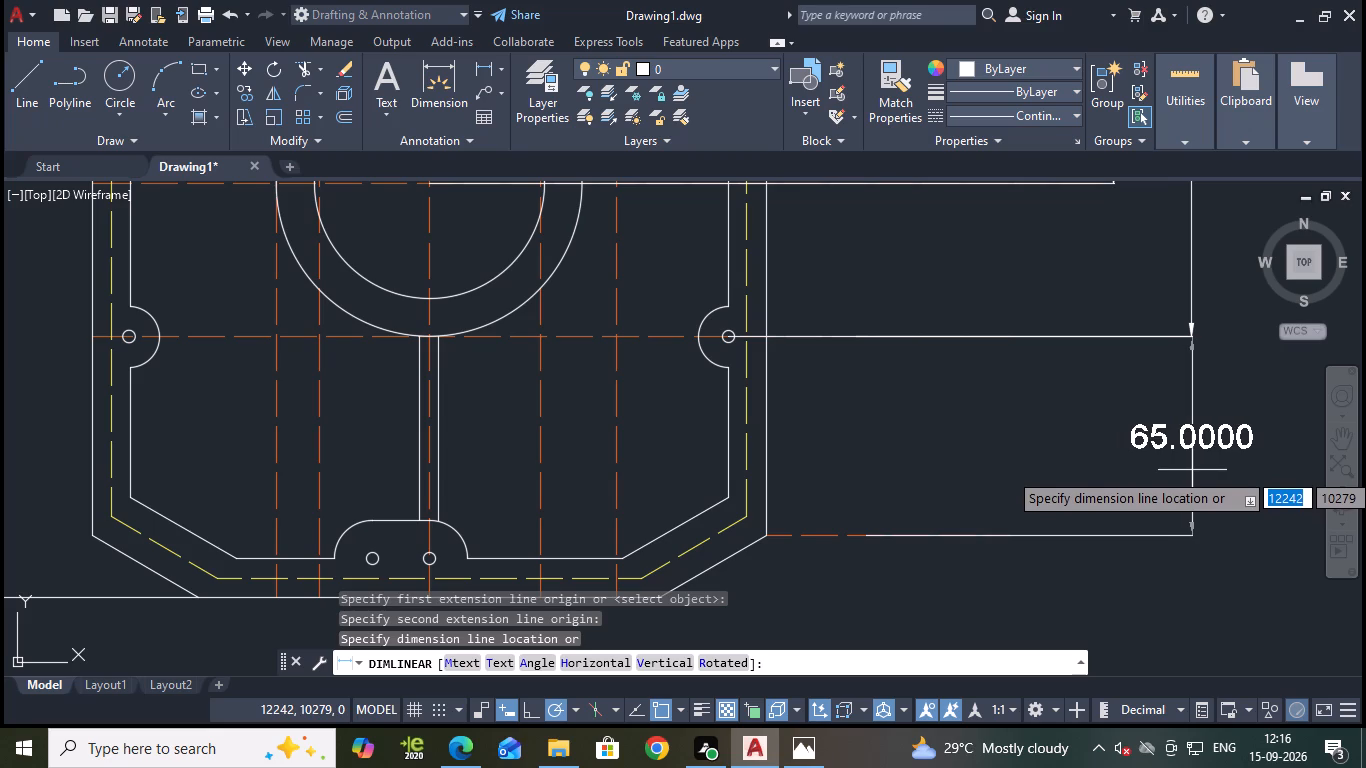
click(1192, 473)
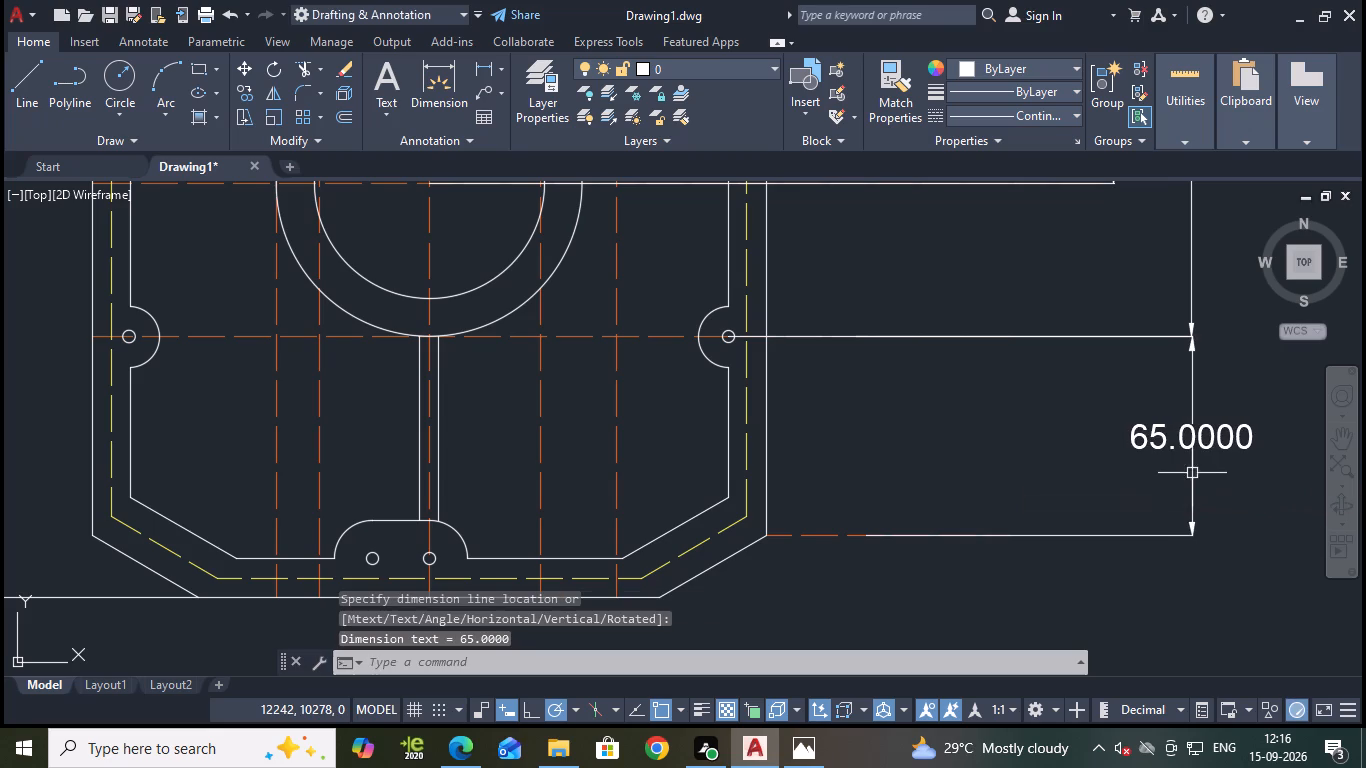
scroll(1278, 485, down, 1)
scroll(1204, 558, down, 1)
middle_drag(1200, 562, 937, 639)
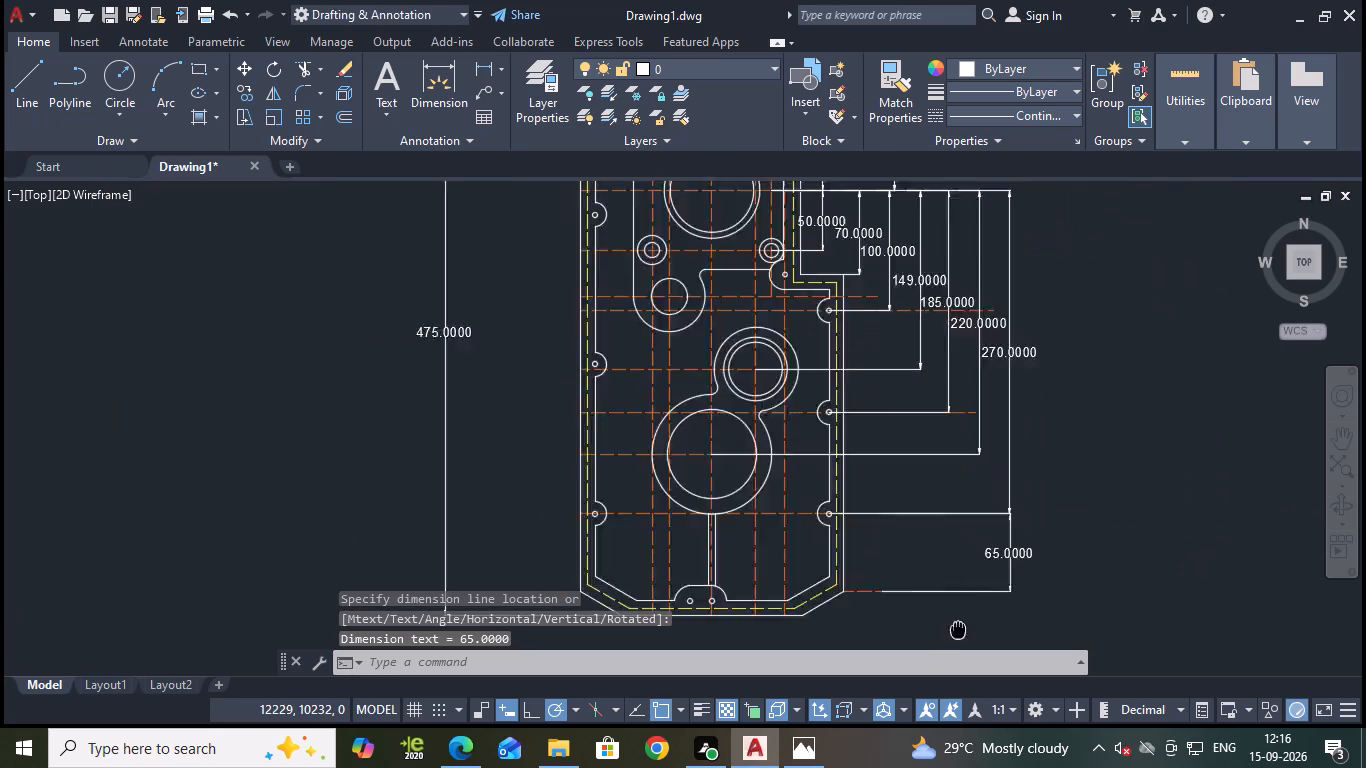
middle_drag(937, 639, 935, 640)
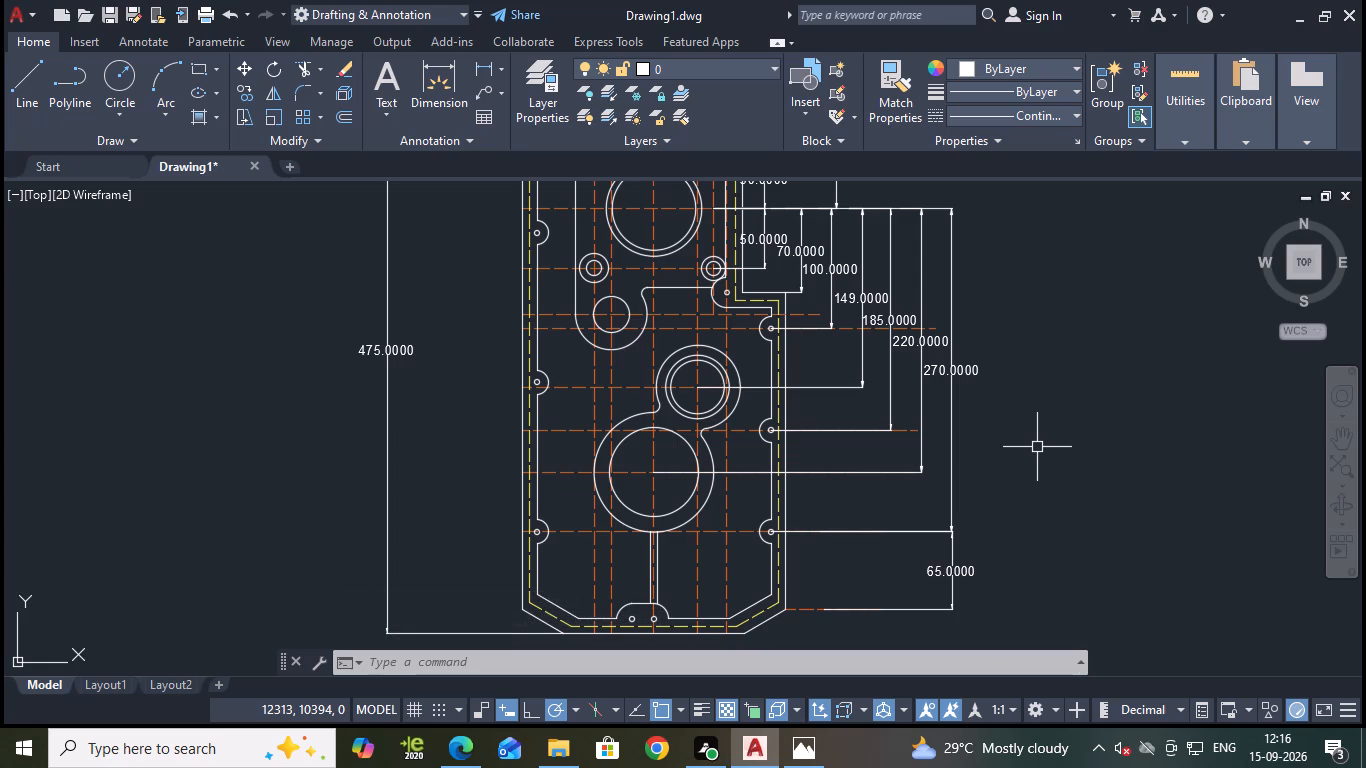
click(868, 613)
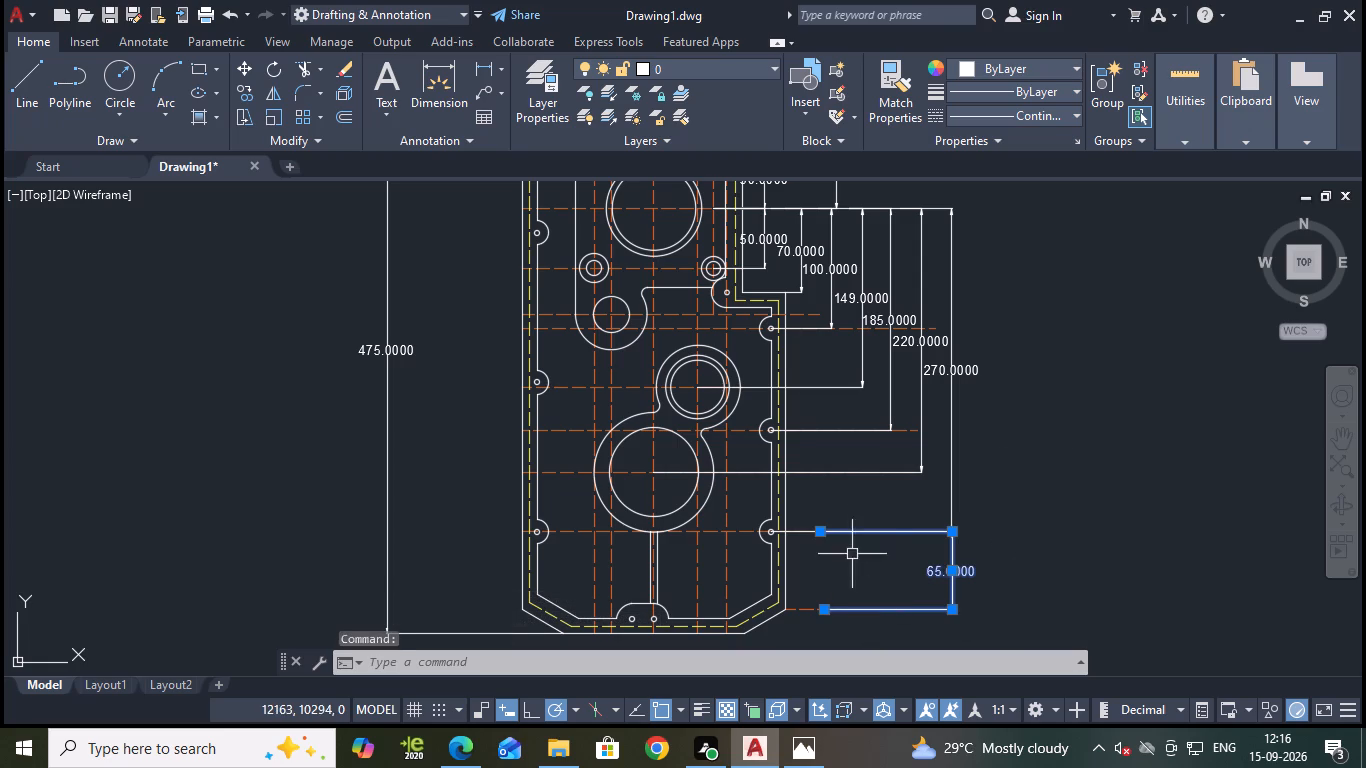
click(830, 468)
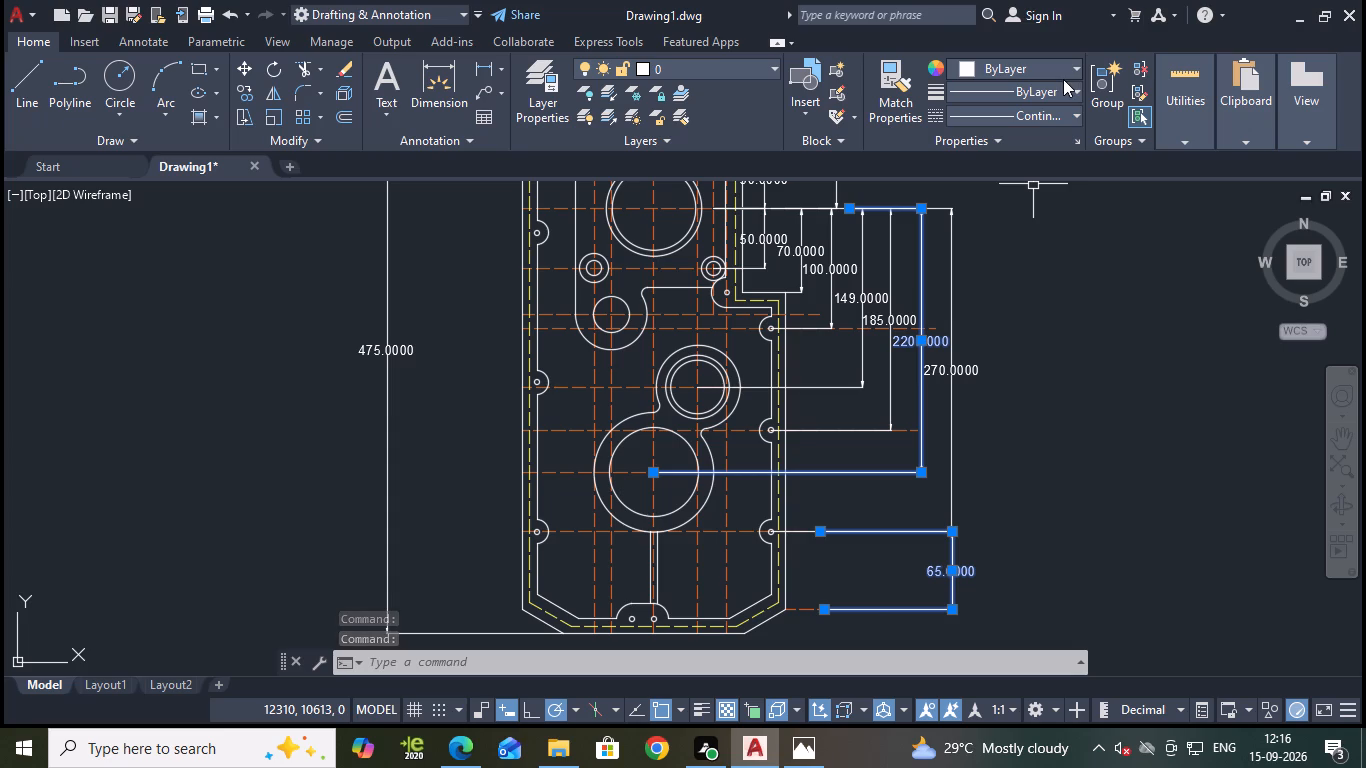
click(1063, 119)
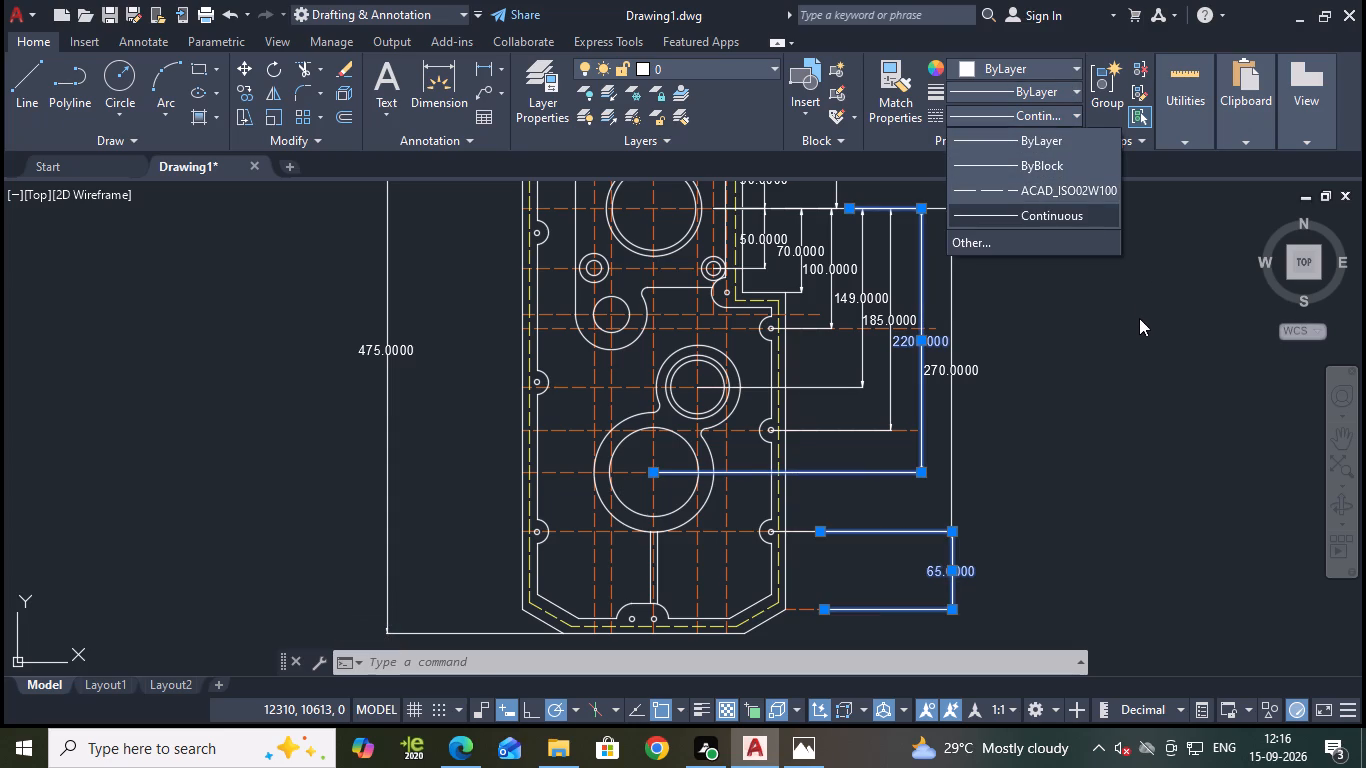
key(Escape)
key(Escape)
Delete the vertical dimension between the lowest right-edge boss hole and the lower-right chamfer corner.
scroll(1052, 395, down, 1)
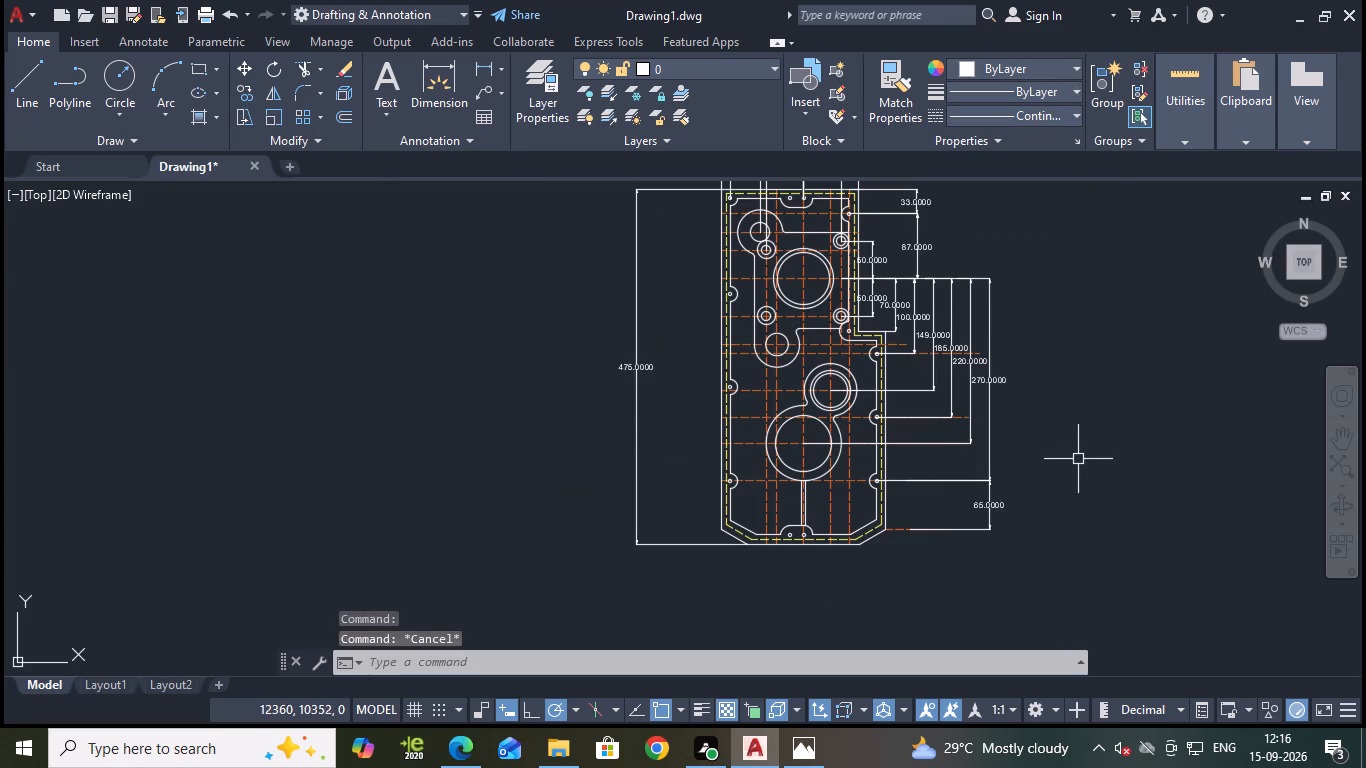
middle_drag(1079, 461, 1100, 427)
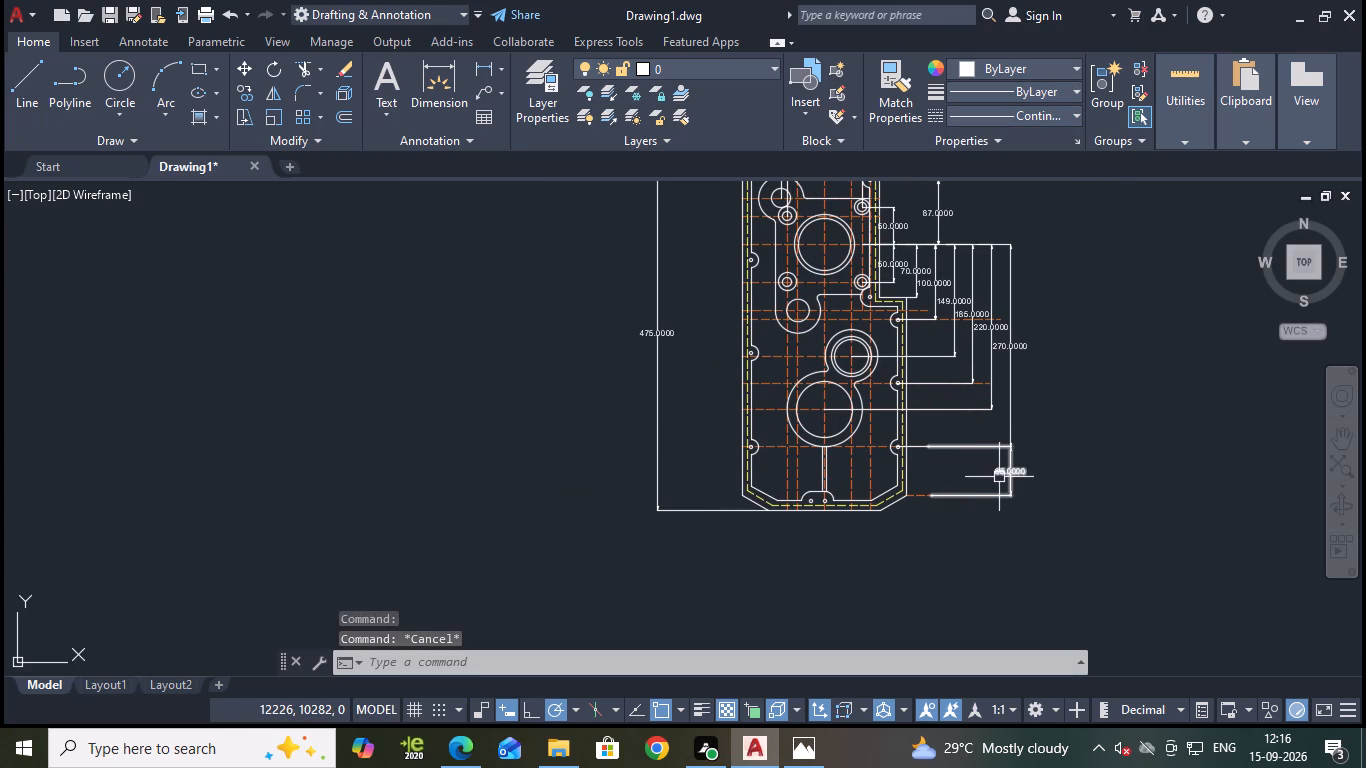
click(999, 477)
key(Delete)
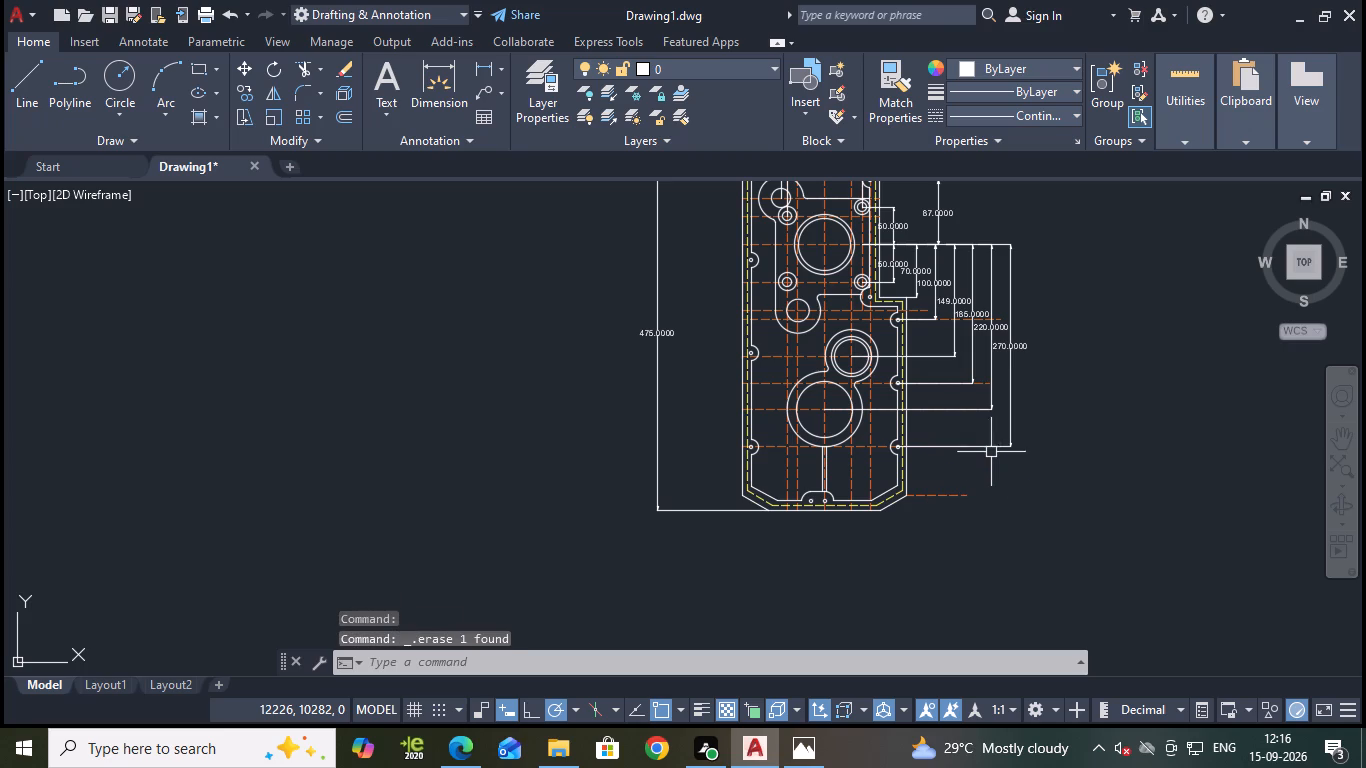
Add a vertical linear dimension from the lowest right-edge boss hole's level to the lower-right chamfer corner's centreline, directly below the 270-unit dimension.
click(484, 66)
click(932, 446)
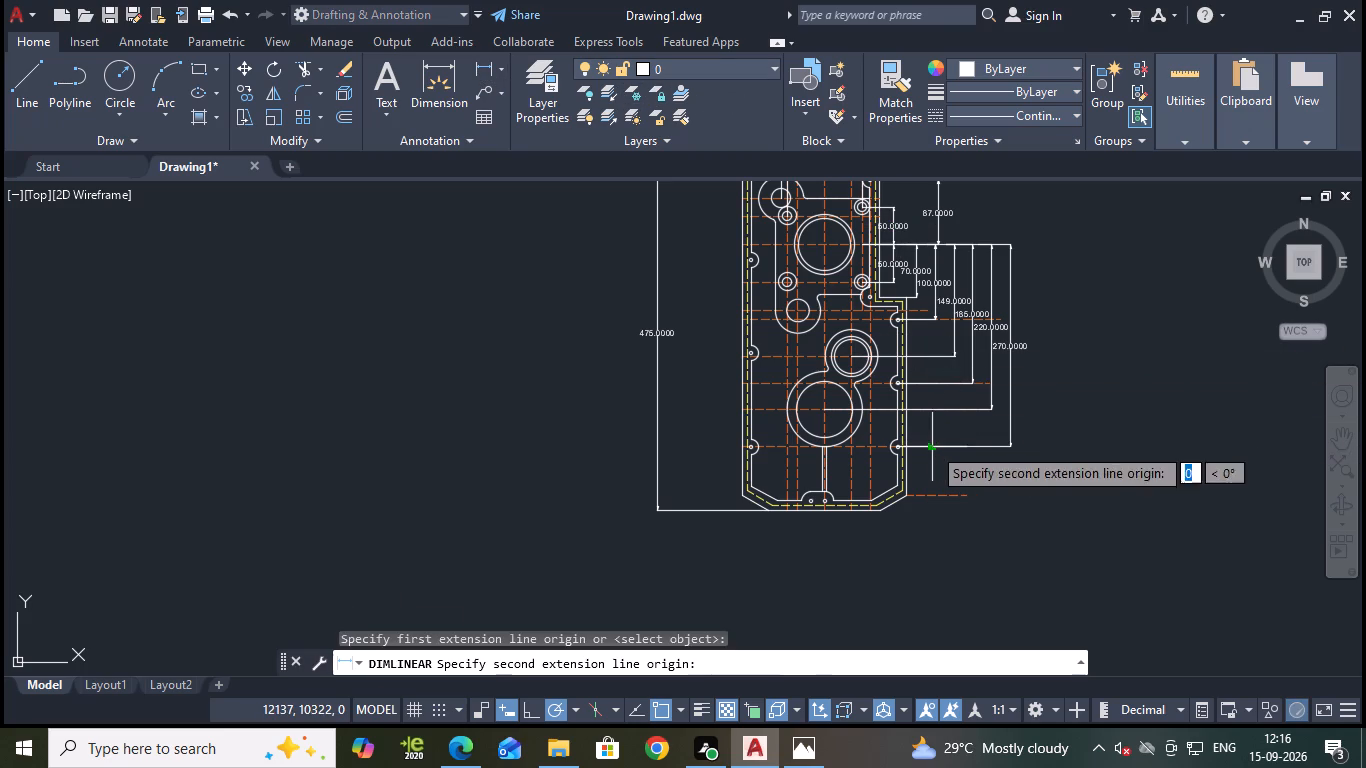
click(933, 499)
scroll(942, 492, up, 1)
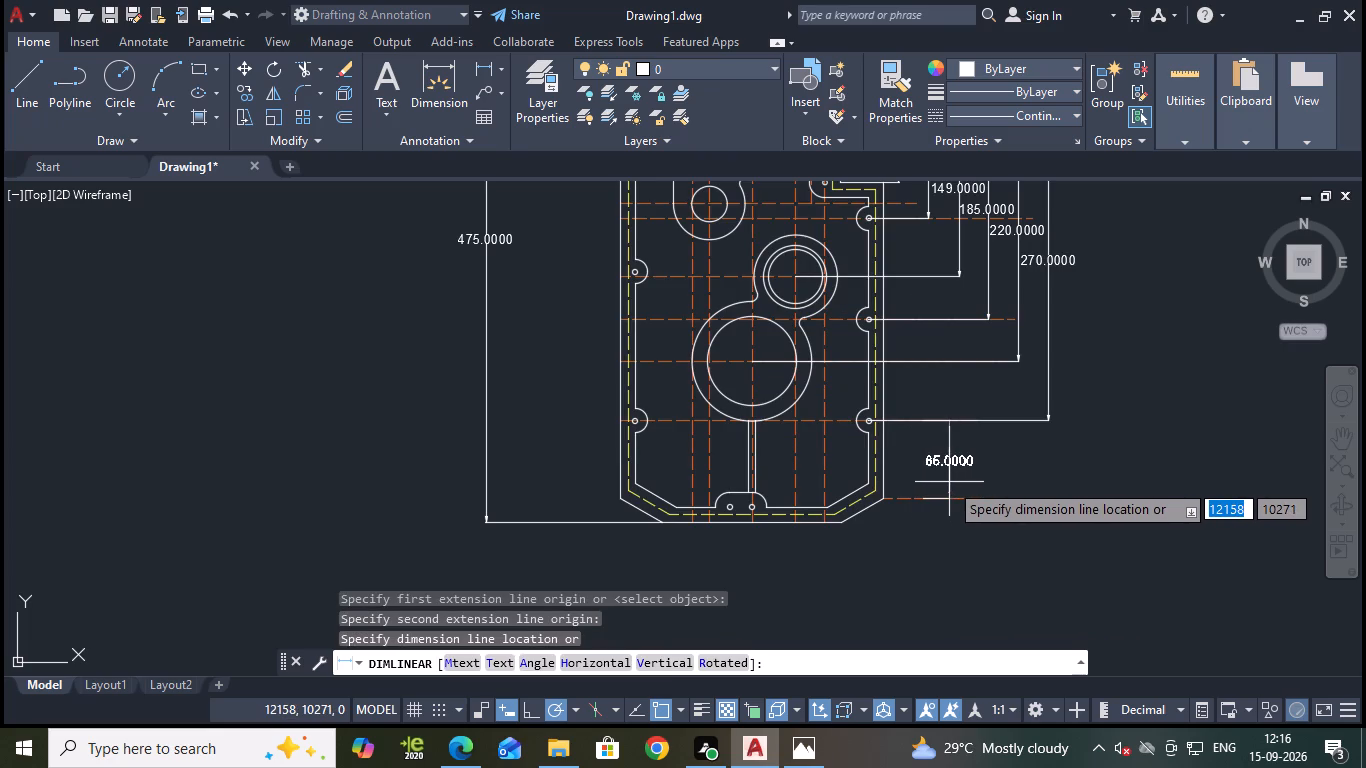
click(1046, 488)
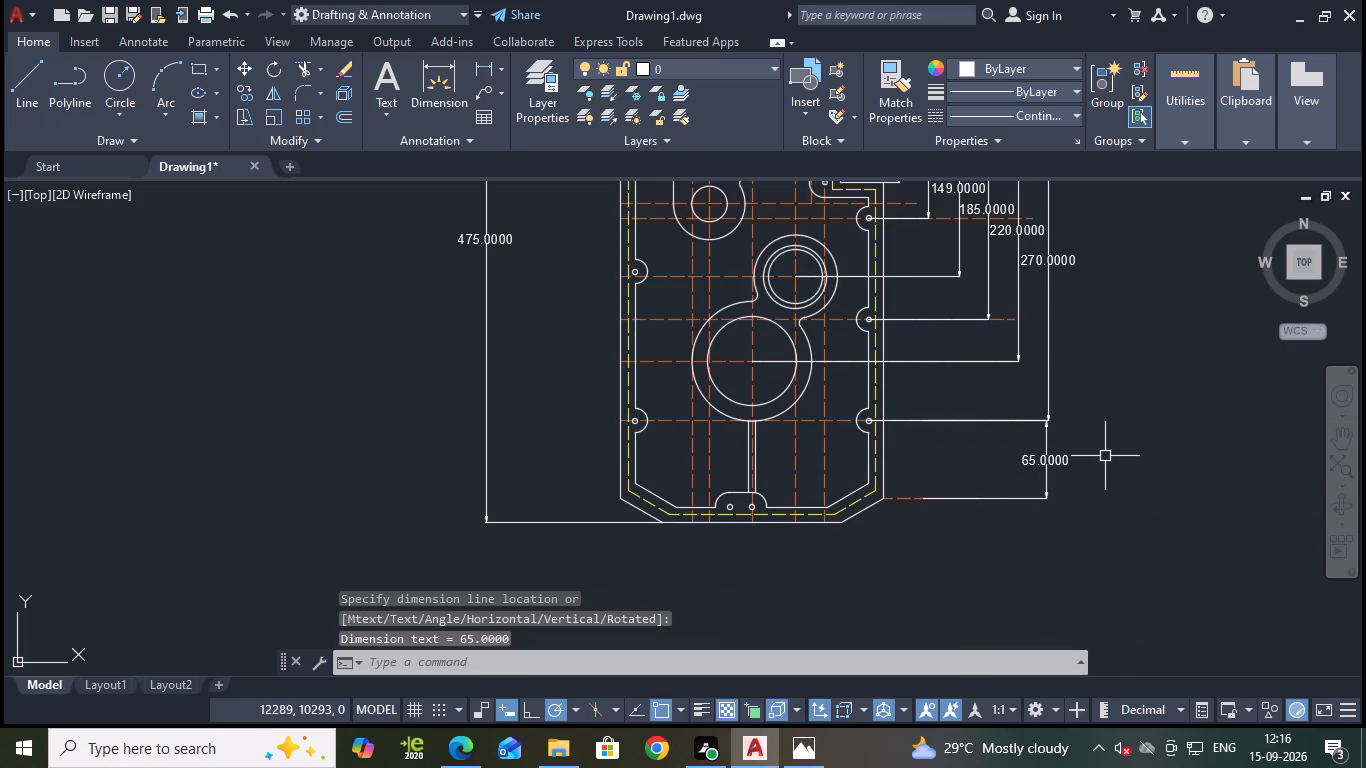
Add an angular dimension between the plate's bottom edge and its outer lower-right chamfer, placing the arc outside the plate.
scroll(1105, 455, down, 1)
middle_drag(1157, 388, 1077, 413)
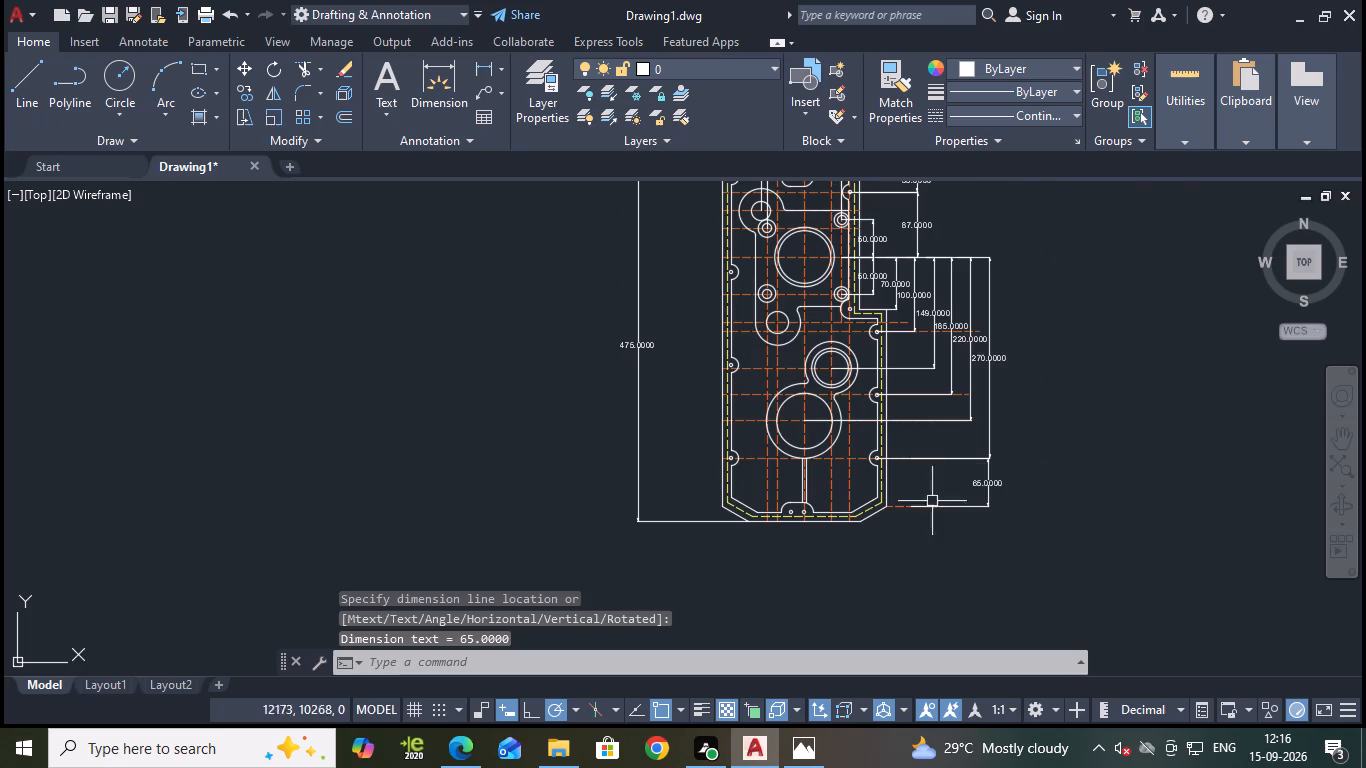
scroll(859, 526, up, 2)
middle_click(861, 528)
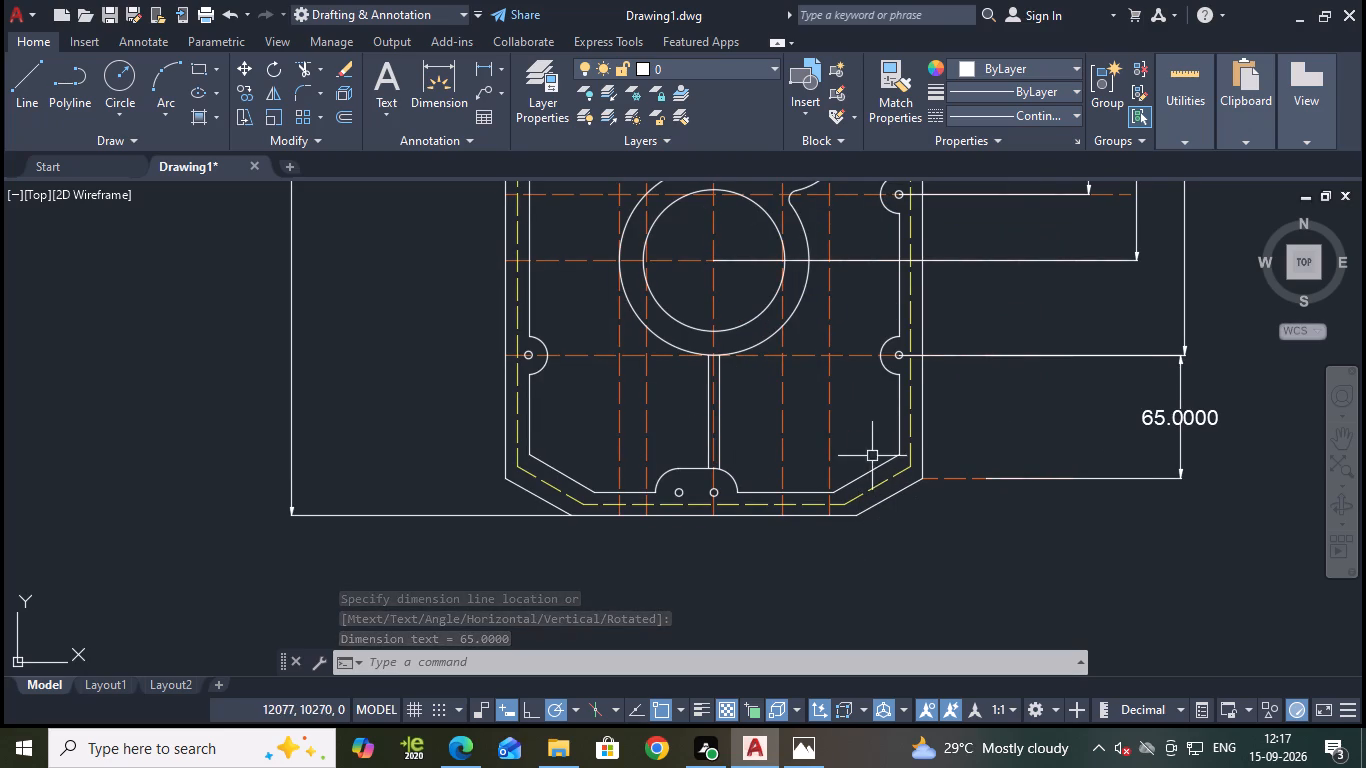
click(501, 65)
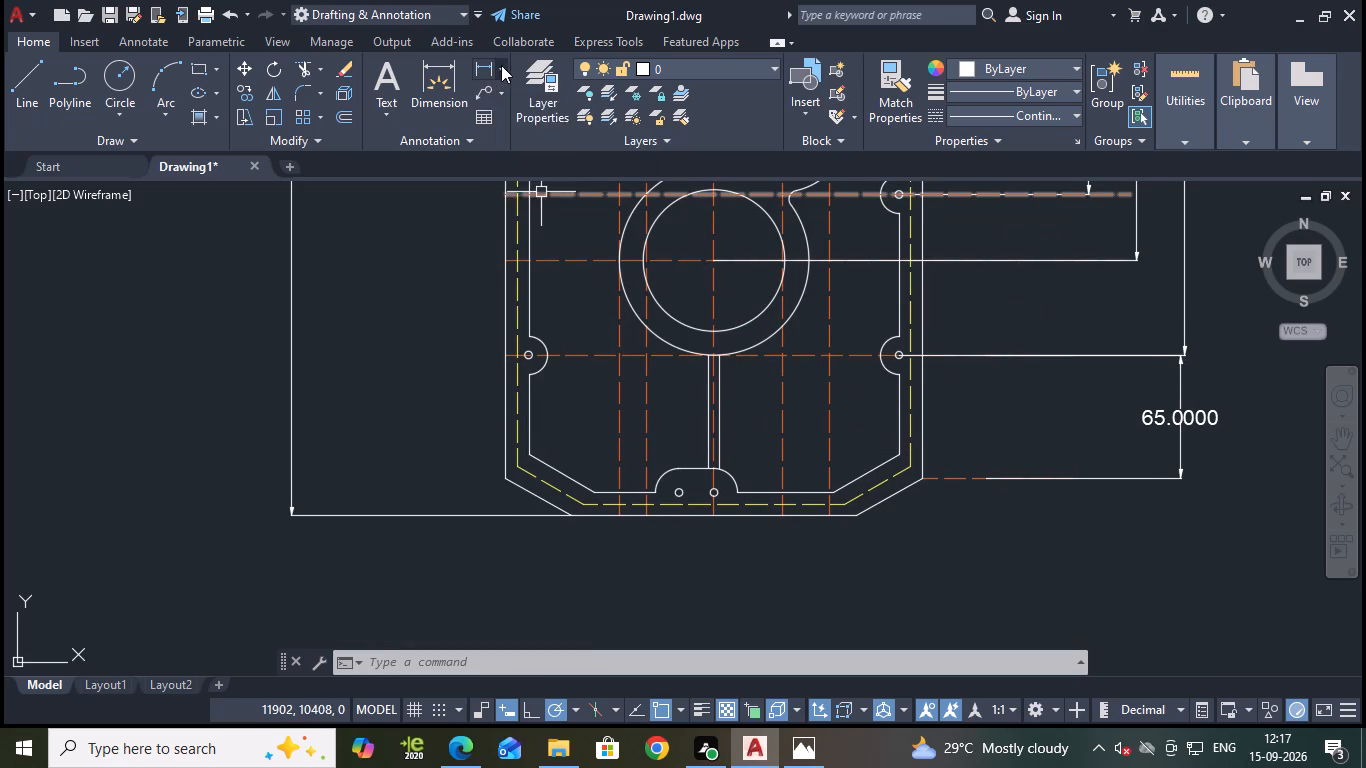
click(526, 182)
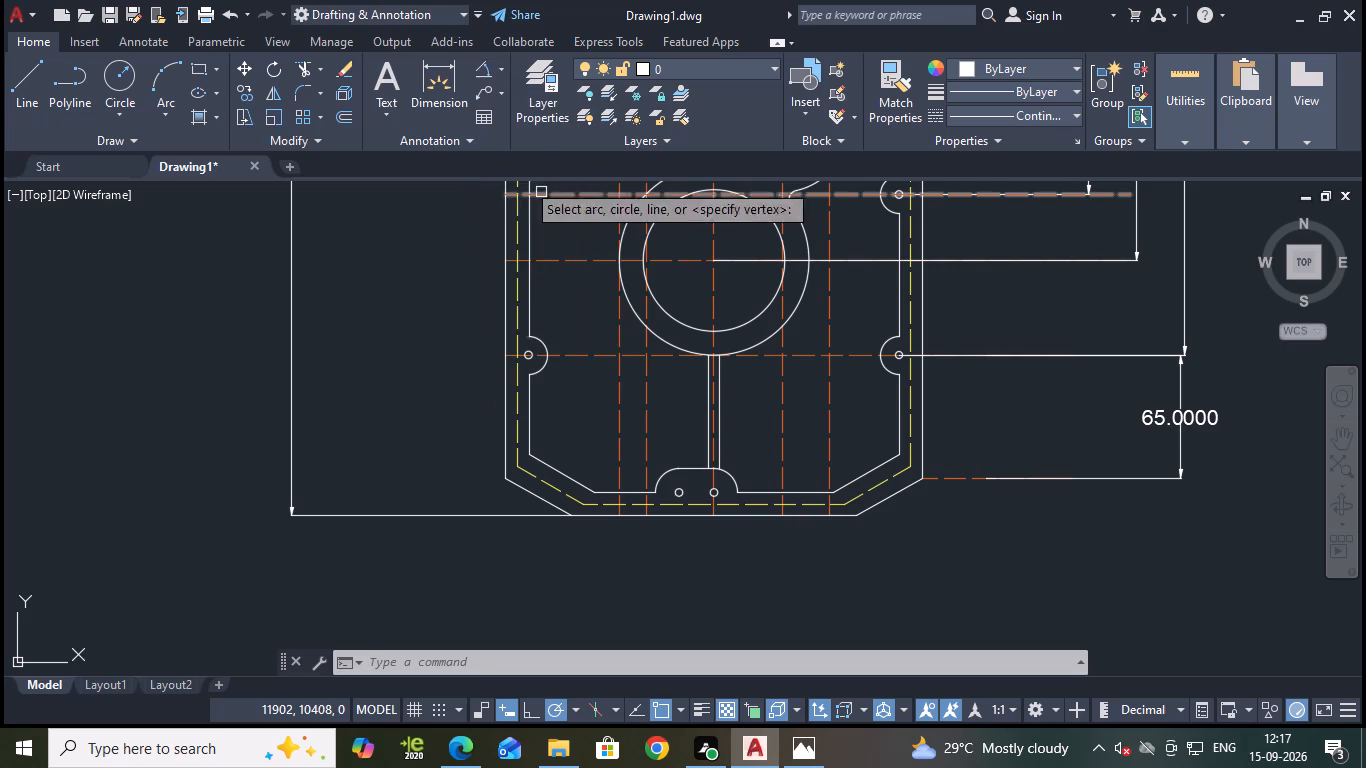
click(845, 519)
click(874, 505)
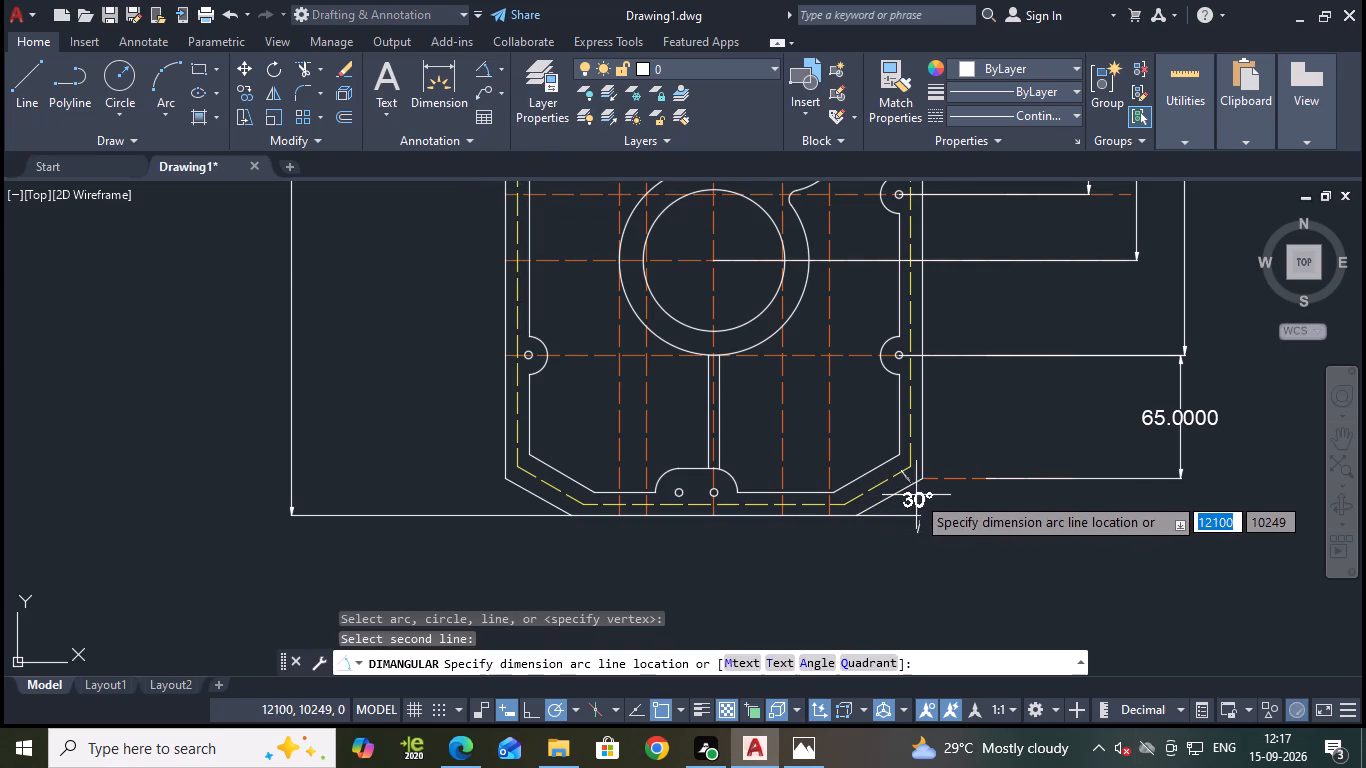
click(1043, 463)
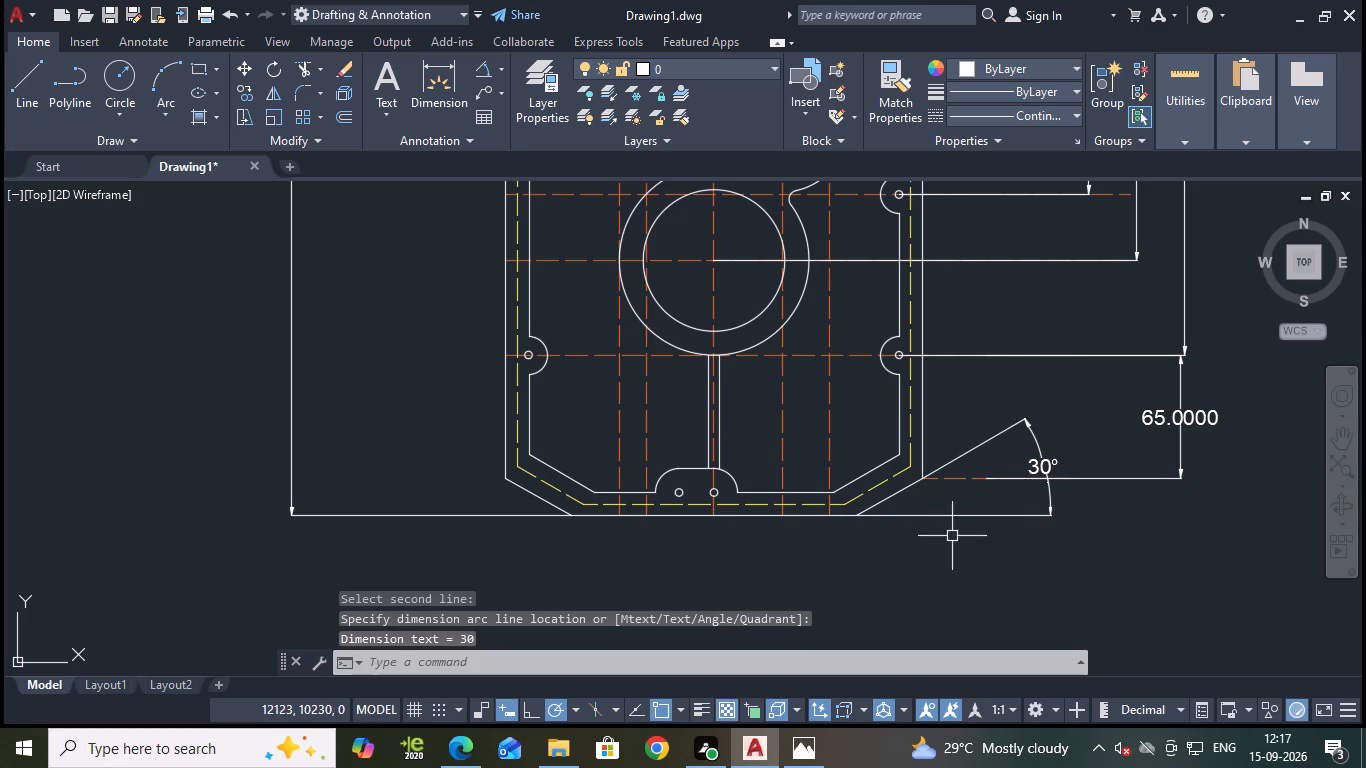
key(Escape)
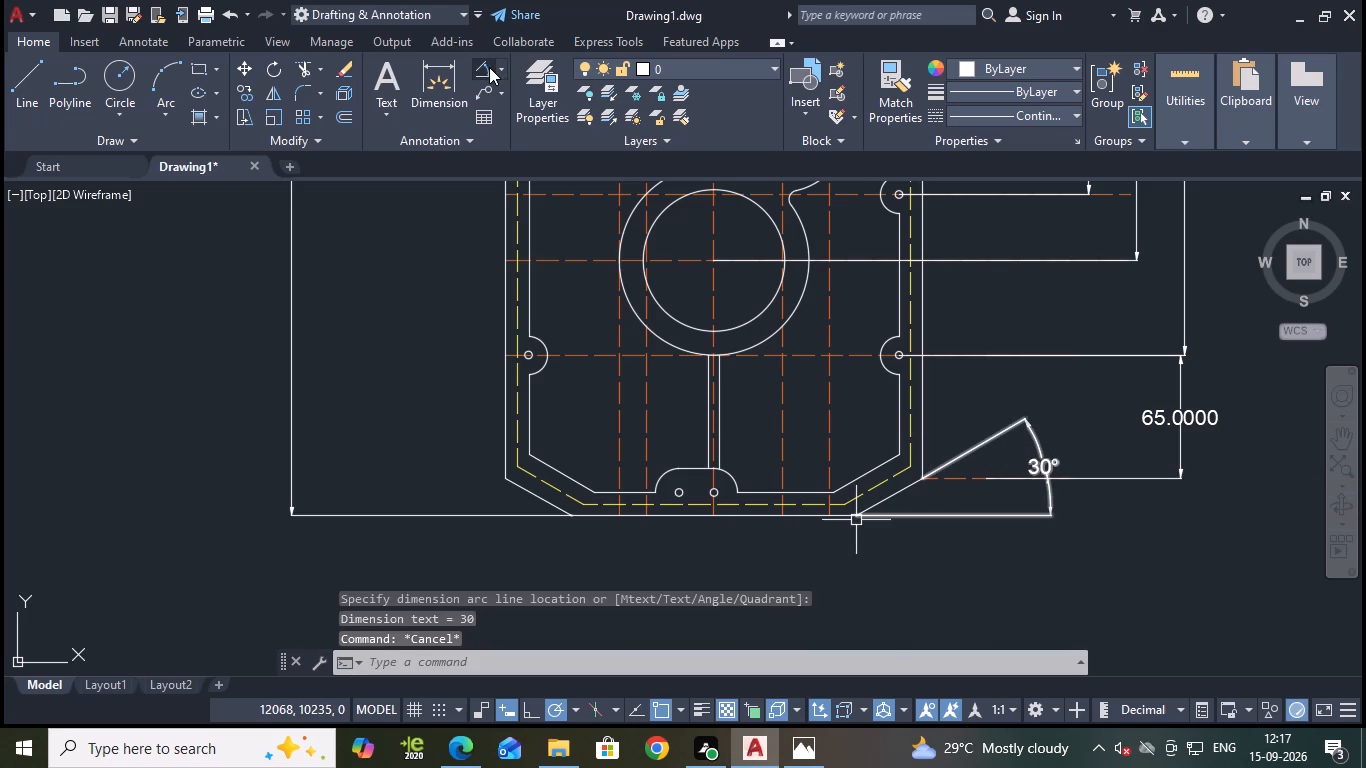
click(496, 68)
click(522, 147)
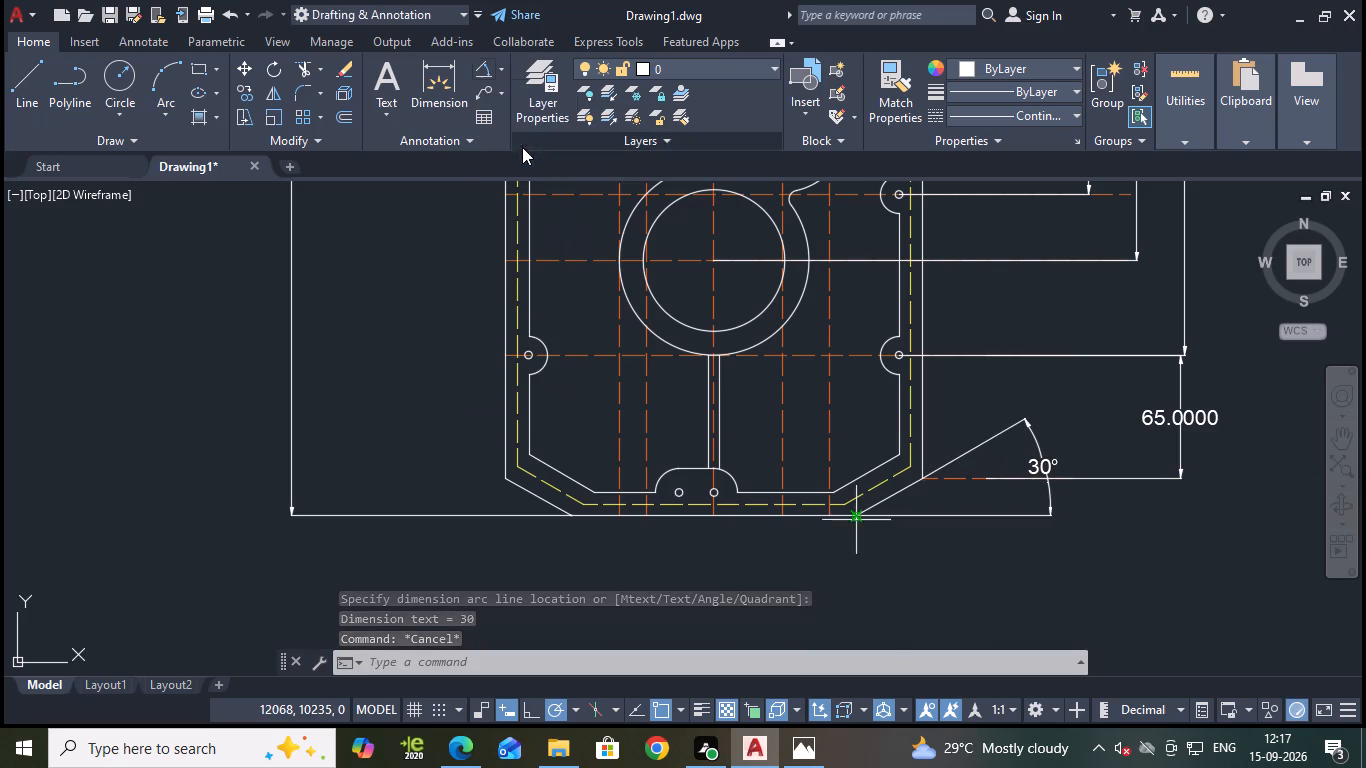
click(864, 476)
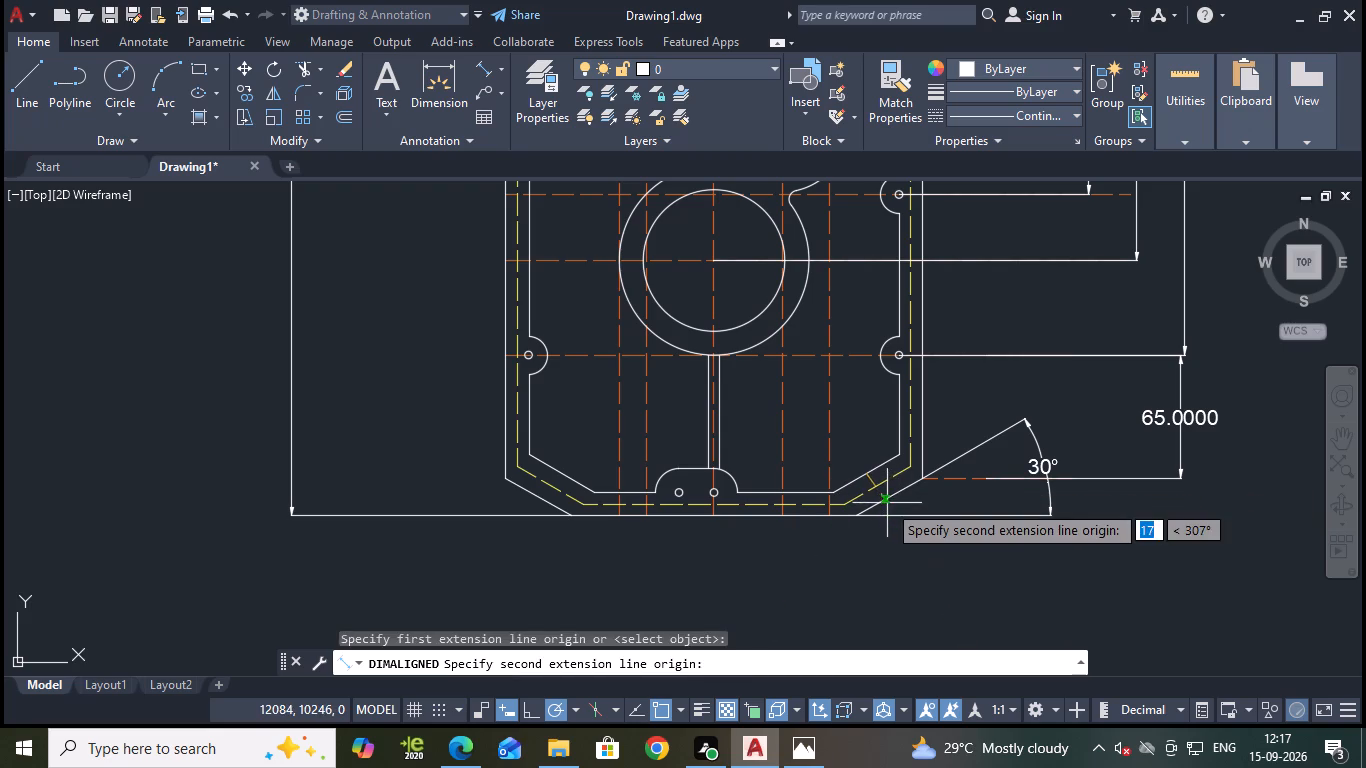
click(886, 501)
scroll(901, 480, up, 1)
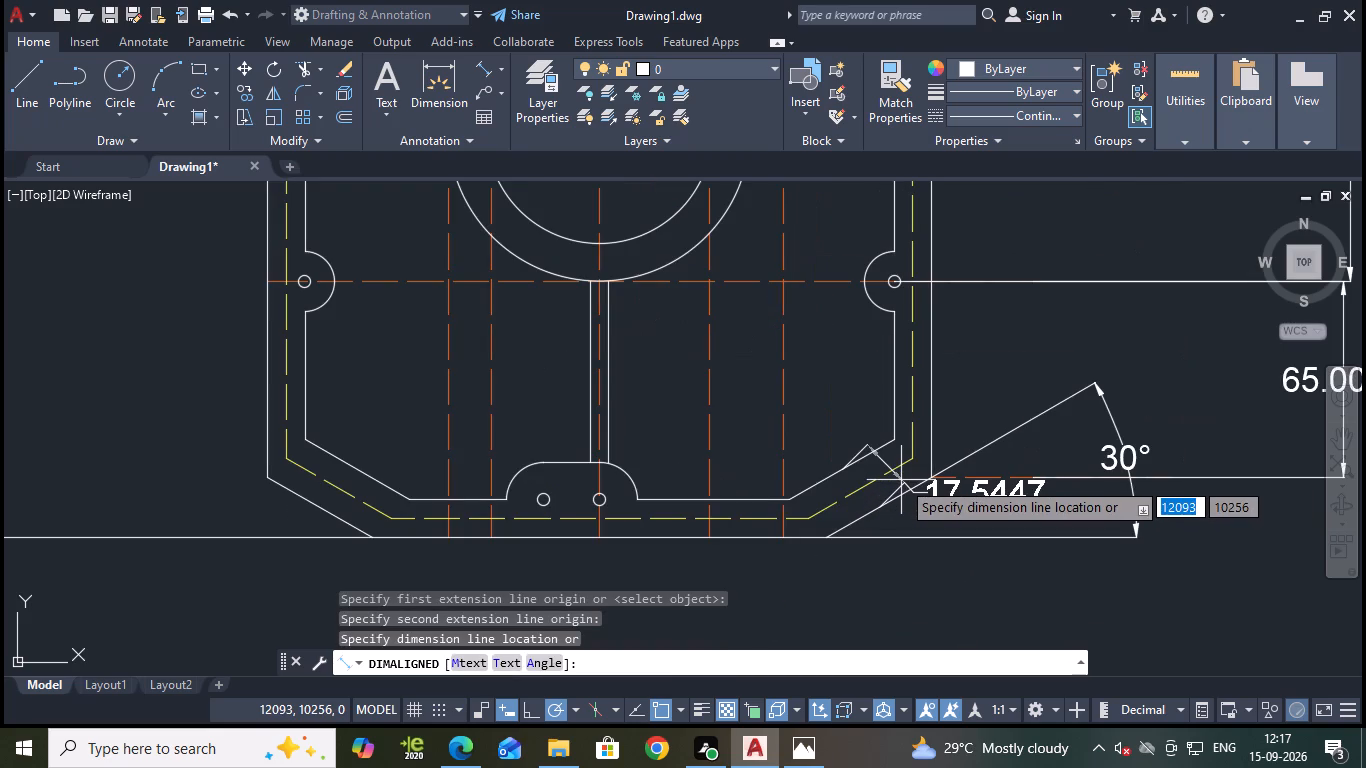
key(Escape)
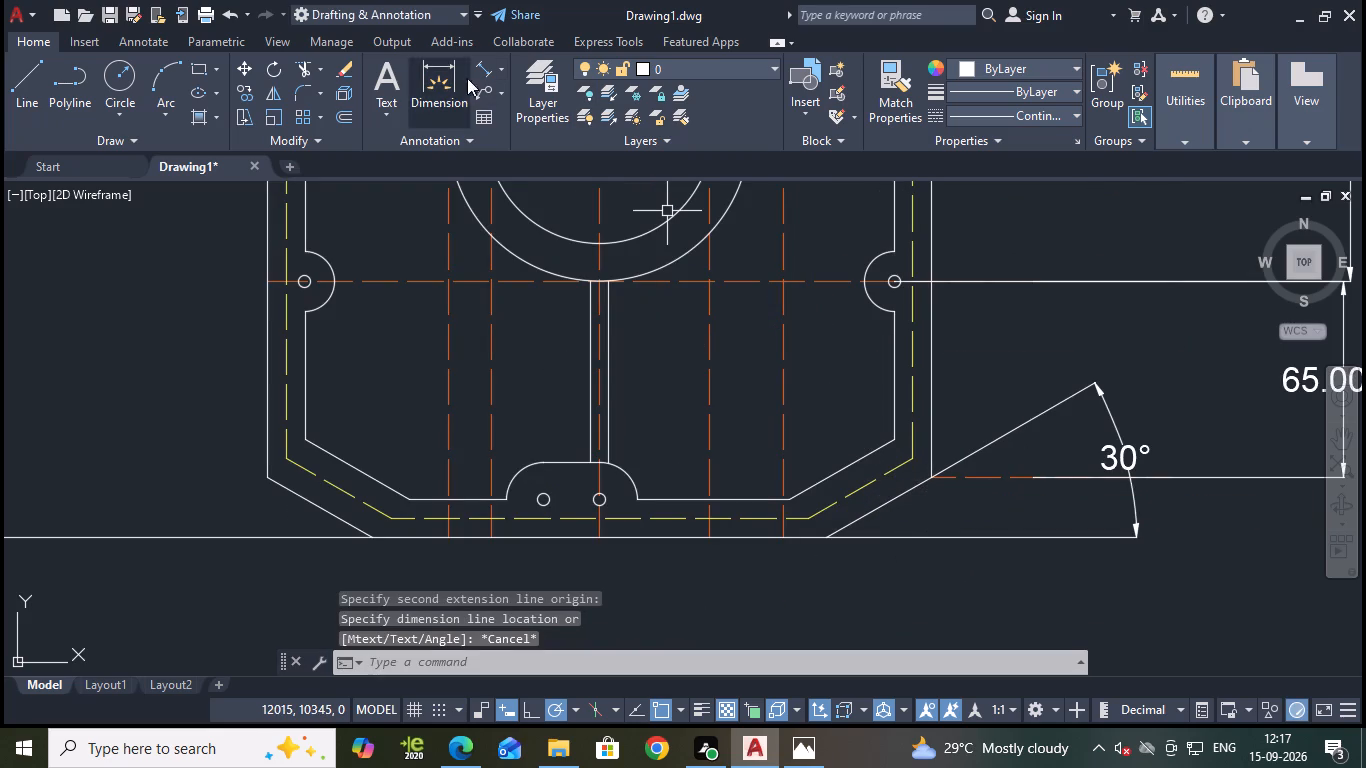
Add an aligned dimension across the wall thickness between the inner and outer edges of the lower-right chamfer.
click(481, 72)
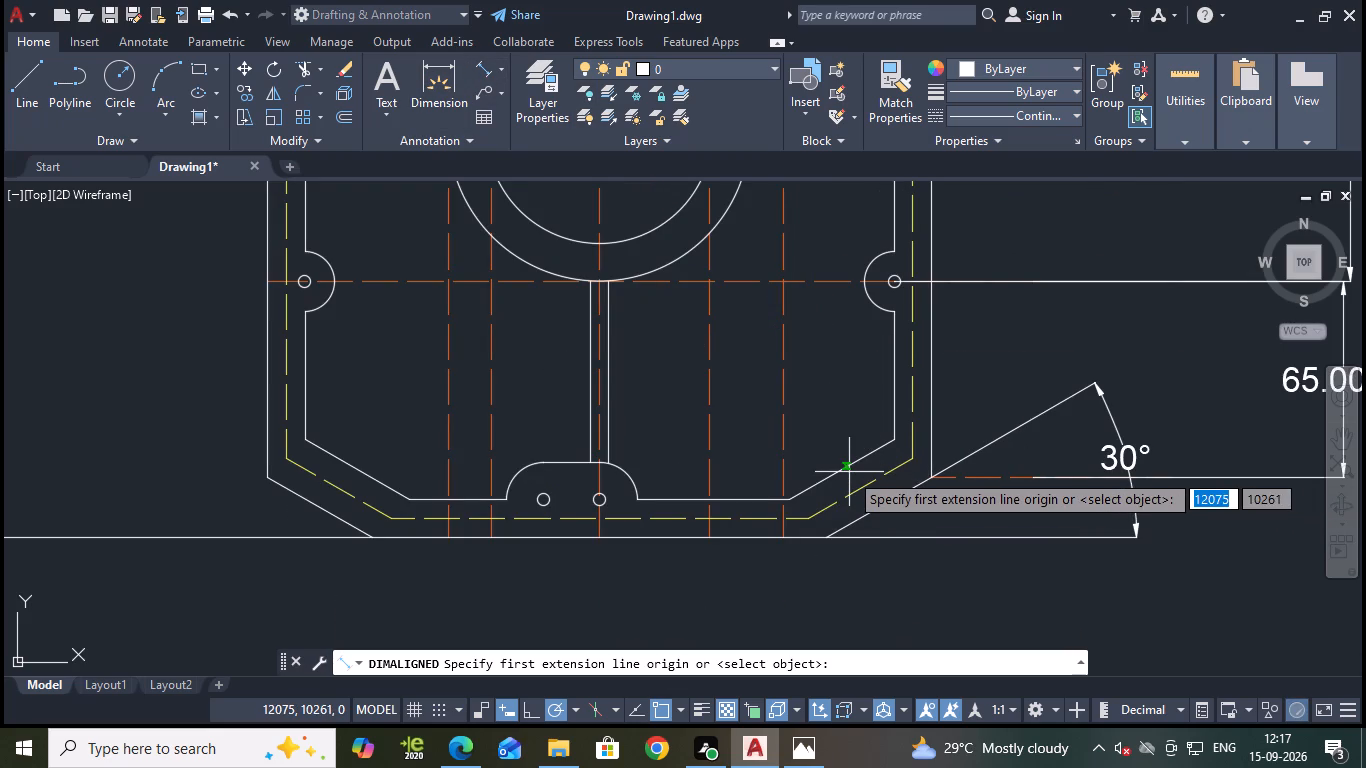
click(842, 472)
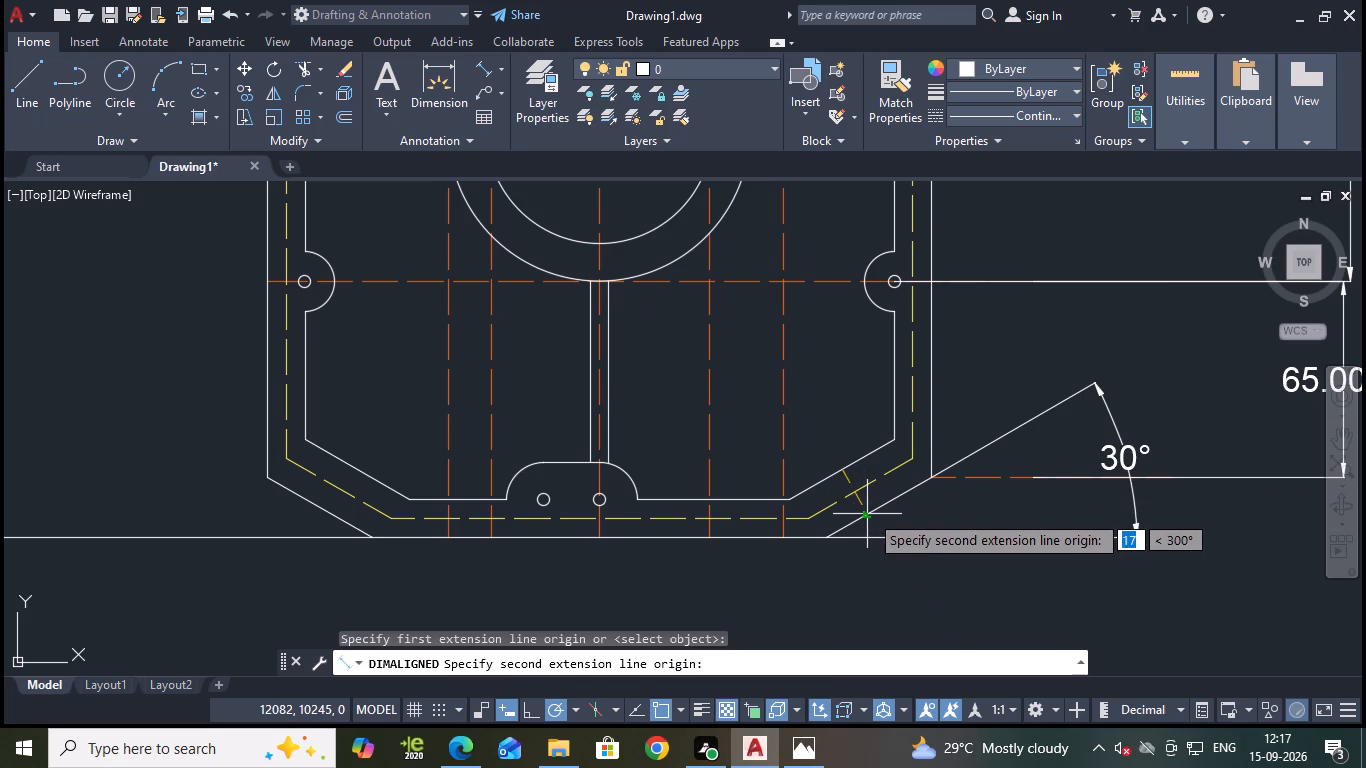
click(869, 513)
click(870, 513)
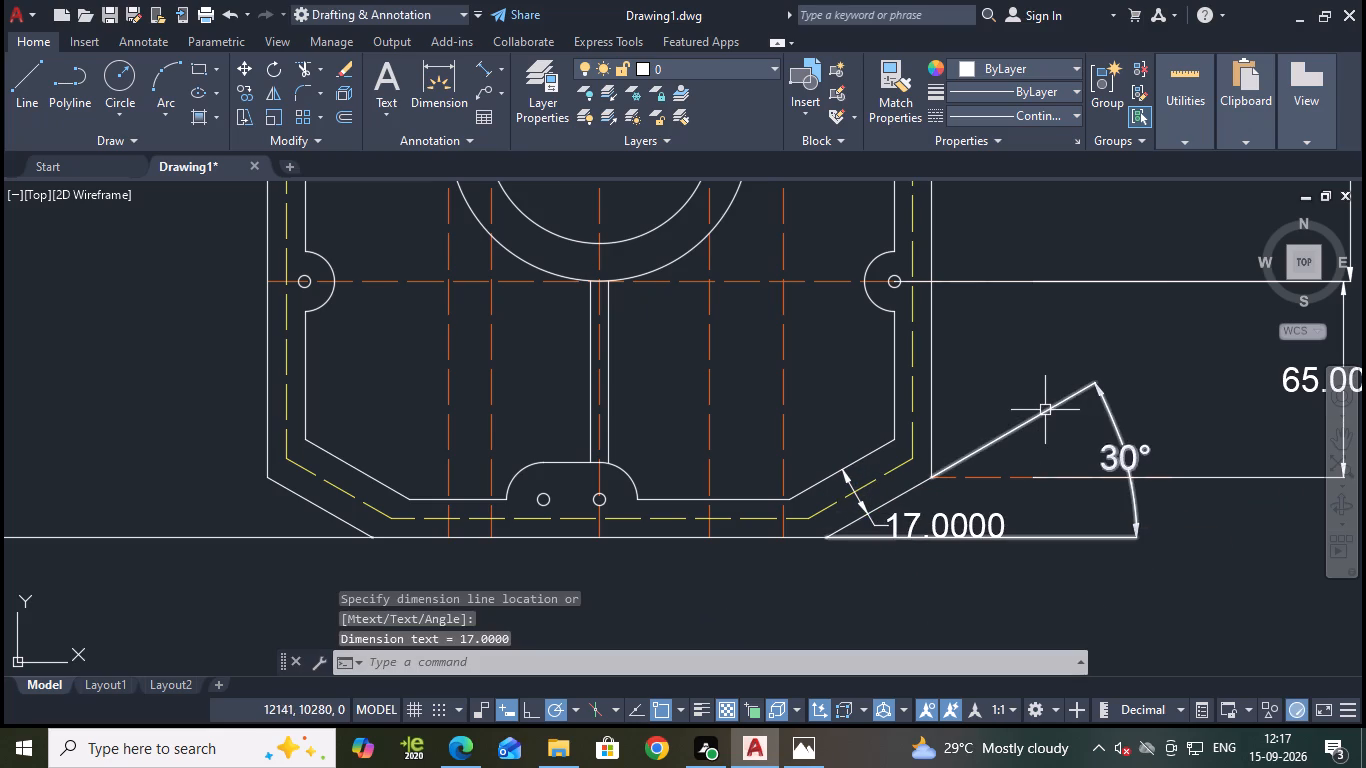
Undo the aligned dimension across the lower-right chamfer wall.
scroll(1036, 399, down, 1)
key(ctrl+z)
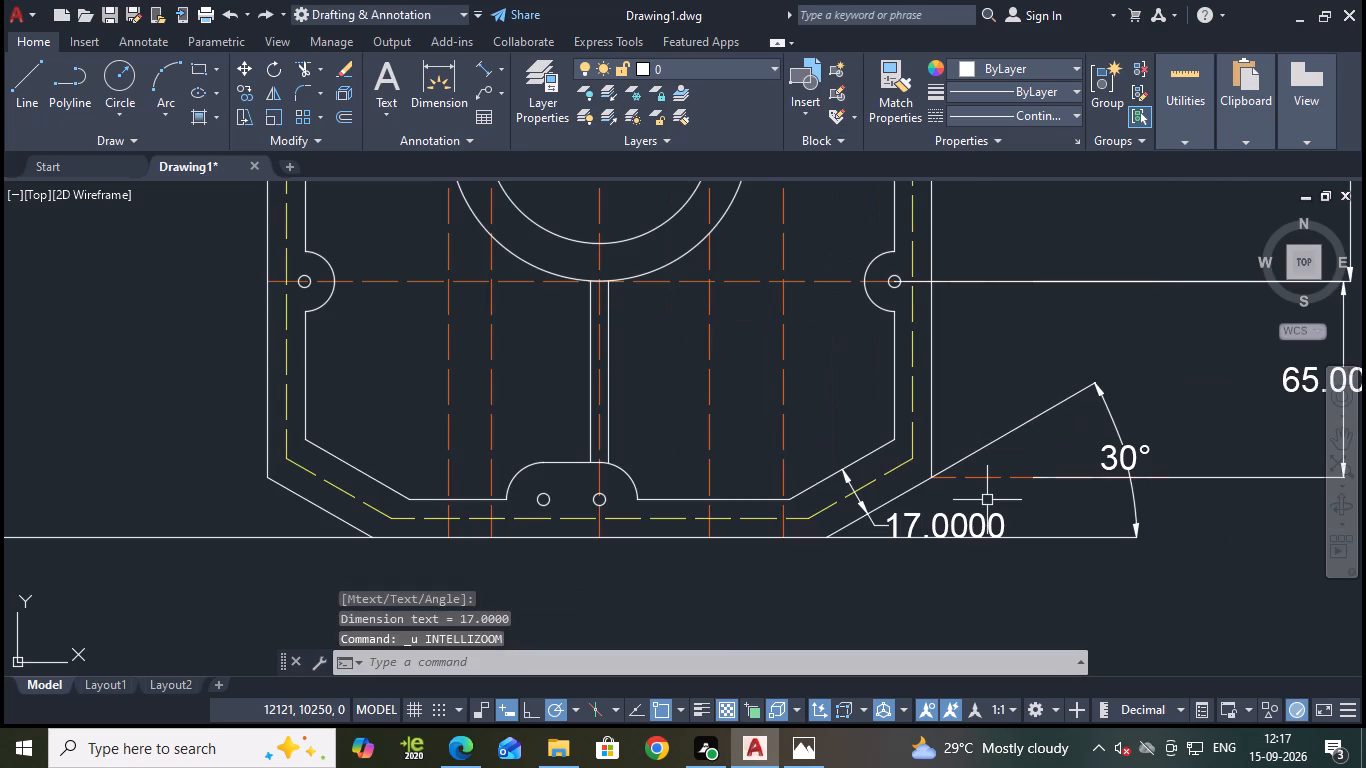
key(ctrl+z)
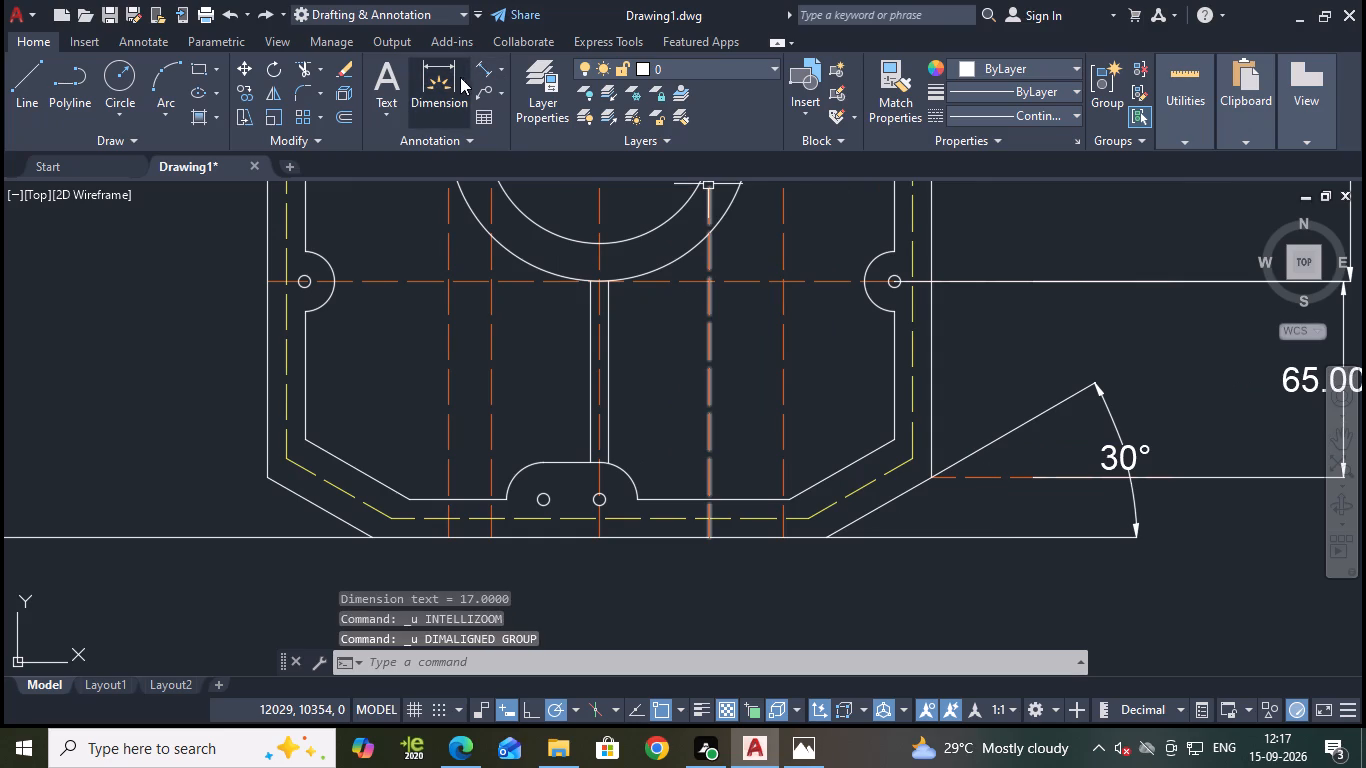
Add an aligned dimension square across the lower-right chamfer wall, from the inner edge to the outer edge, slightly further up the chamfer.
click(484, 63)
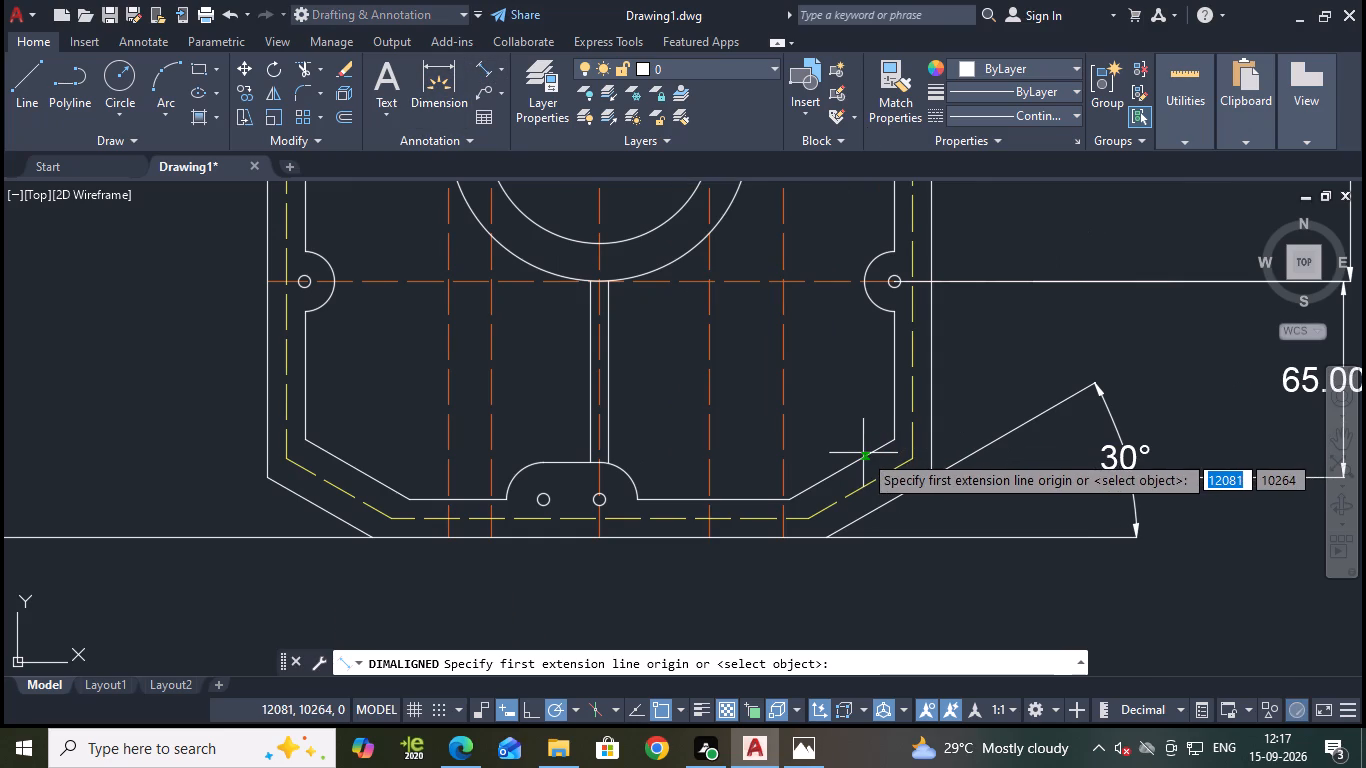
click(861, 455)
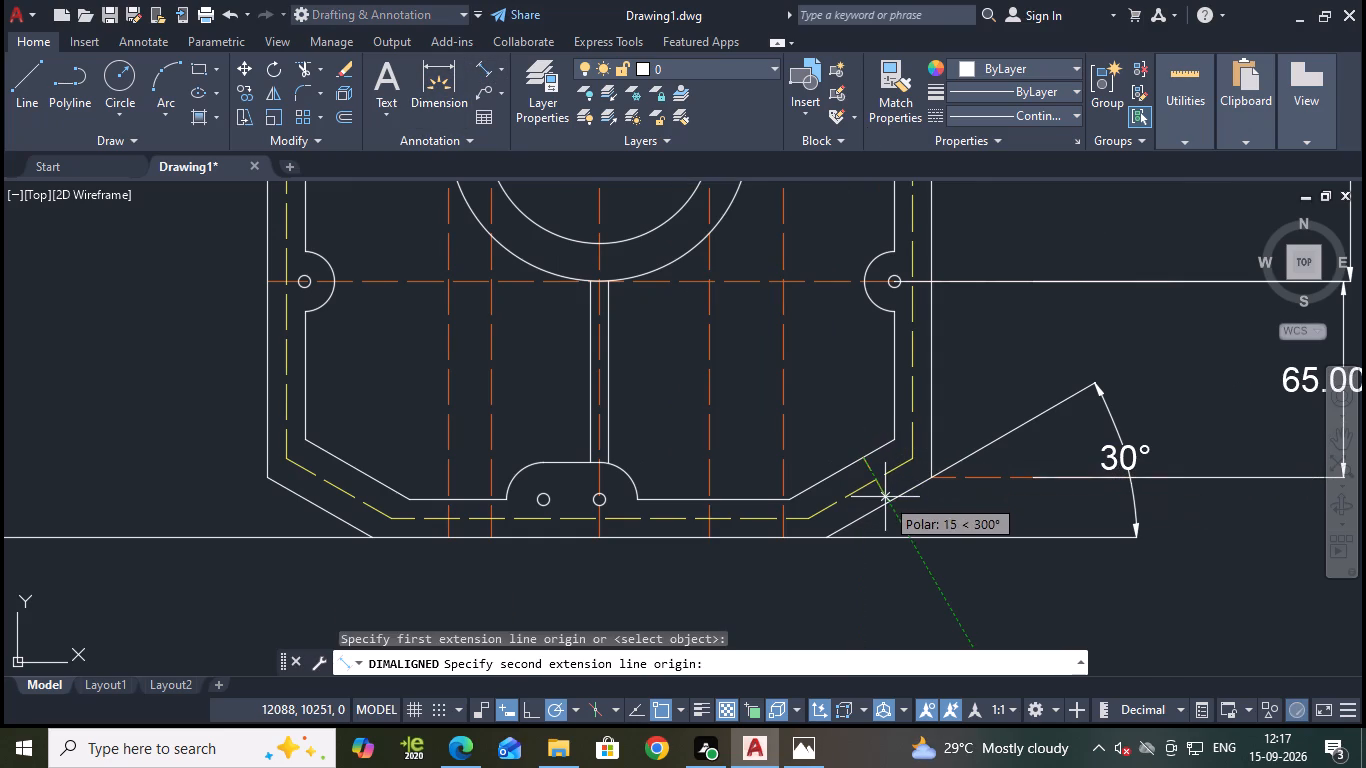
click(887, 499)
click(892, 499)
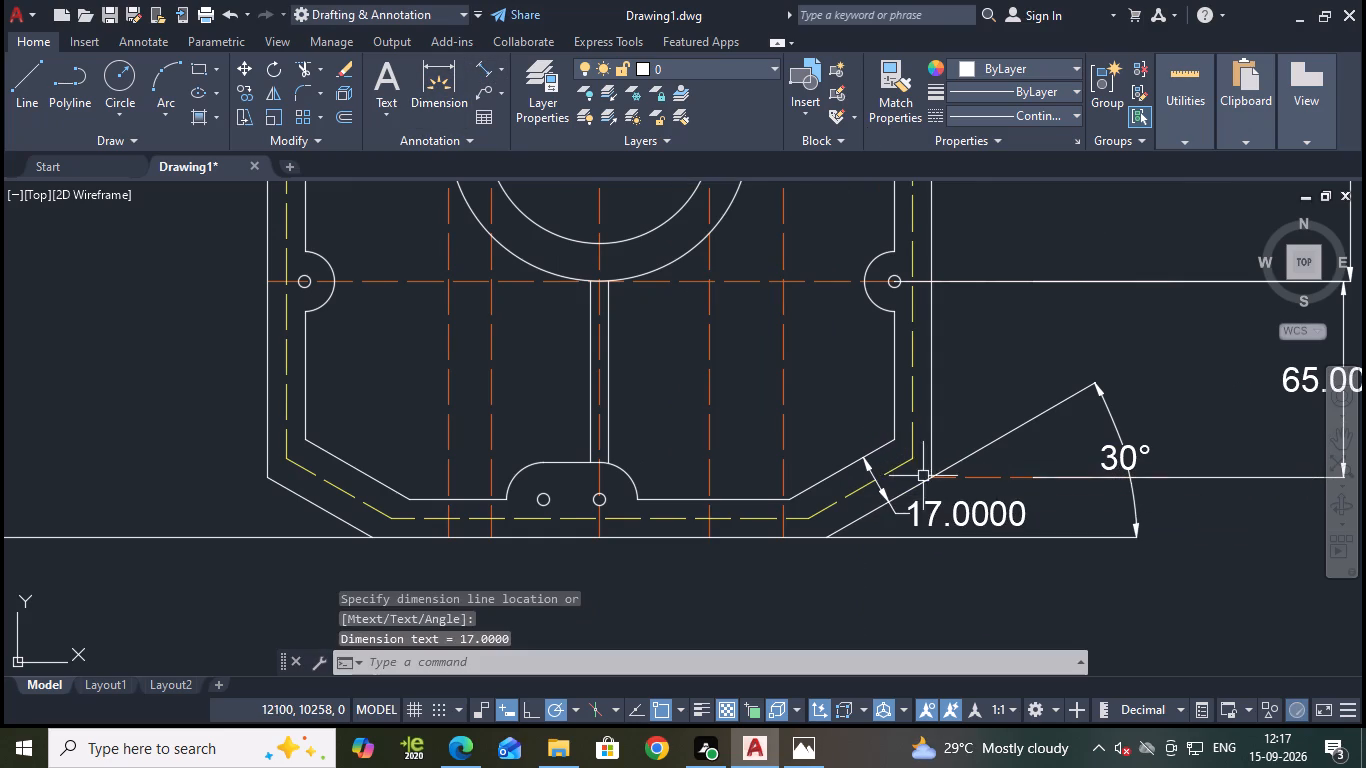
Save the drawing.
scroll(1029, 408, down, 2)
middle_drag(1206, 481, 1023, 645)
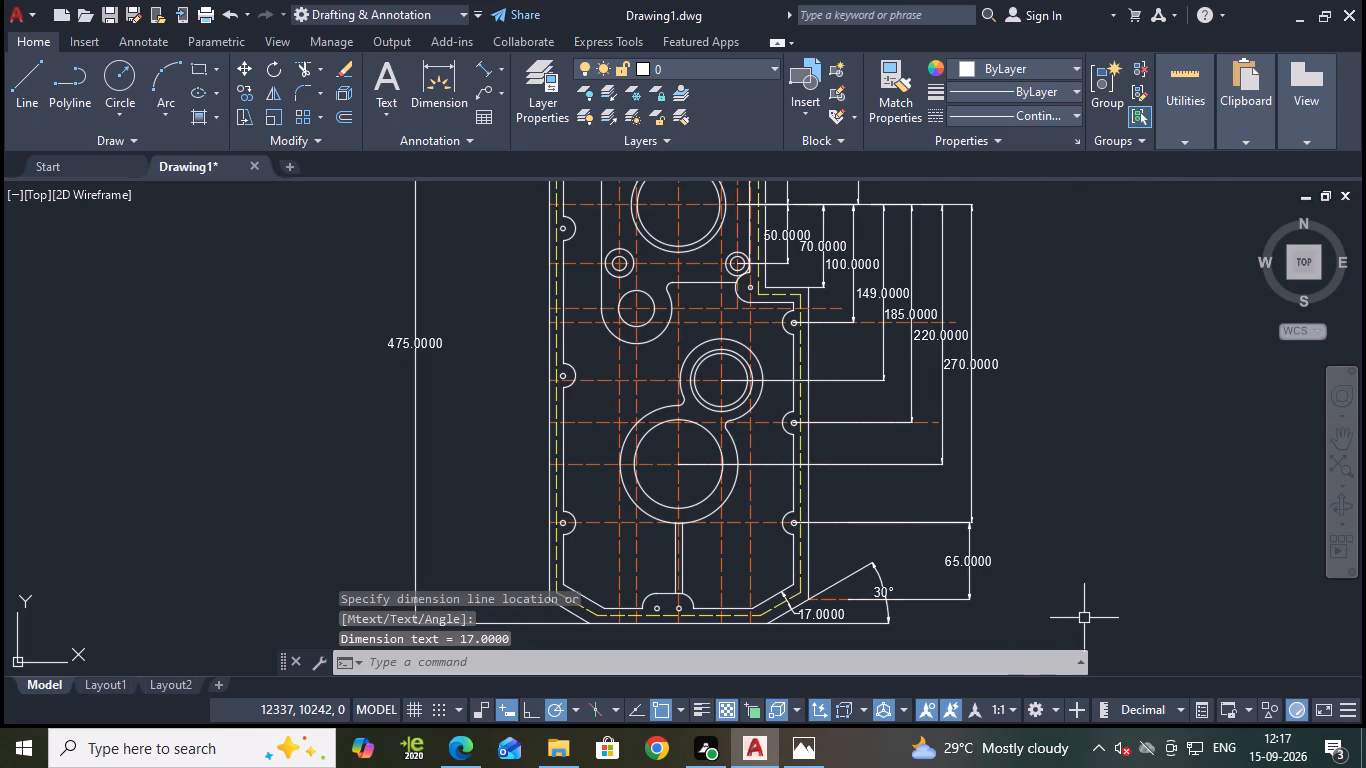
key(ctrl+s)
Add a horizontal linear dimension across the plate's full width between its outer lower-left and lower-right chamfer corners, placed well below the plate.
middle_drag(1142, 569, 1226, 425)
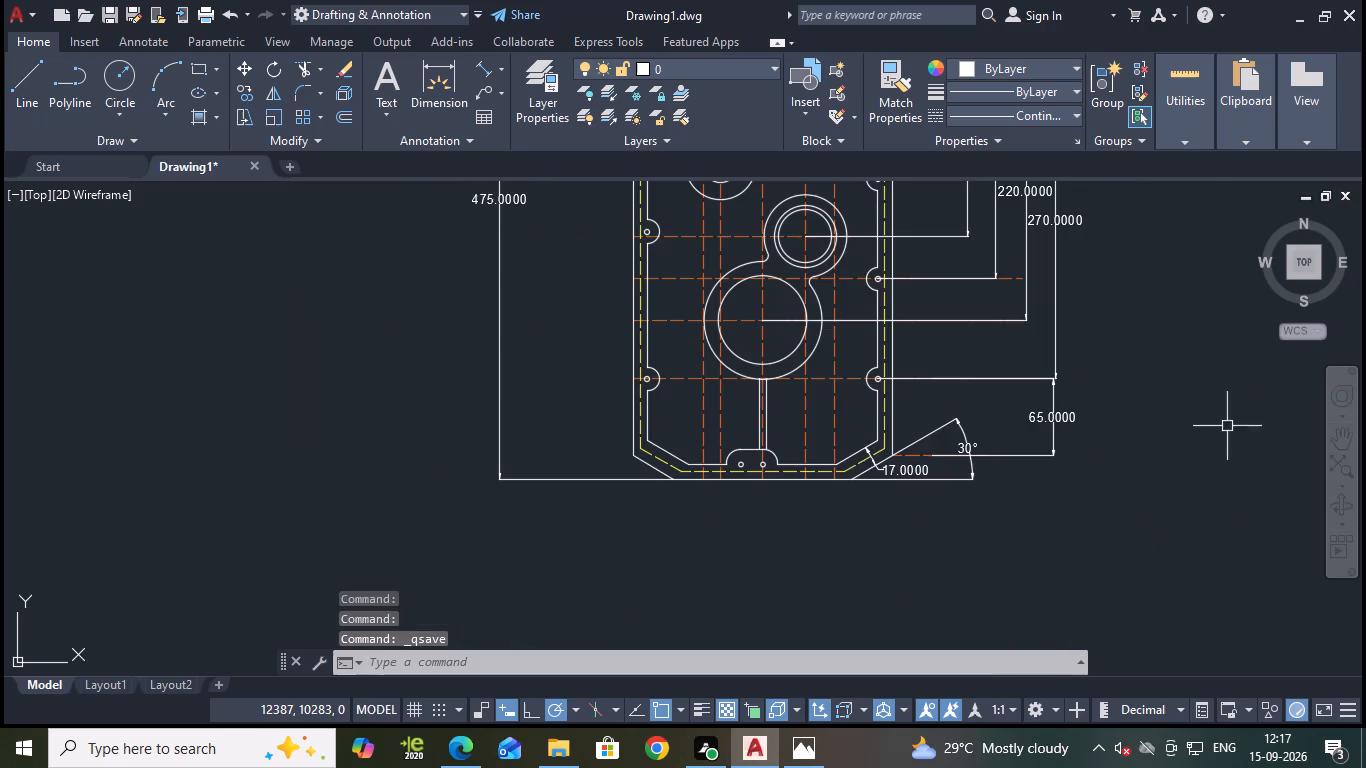
scroll(721, 346, up, 1)
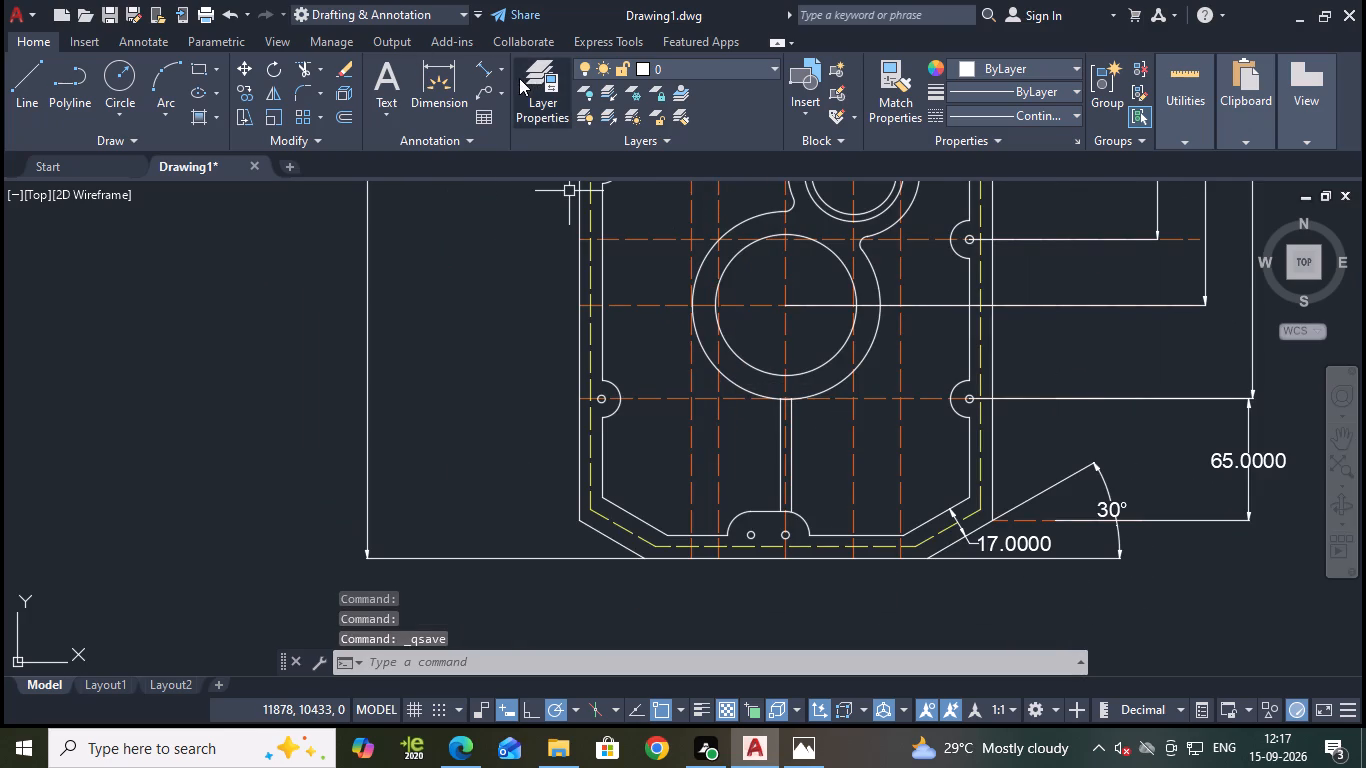
click(503, 68)
click(502, 92)
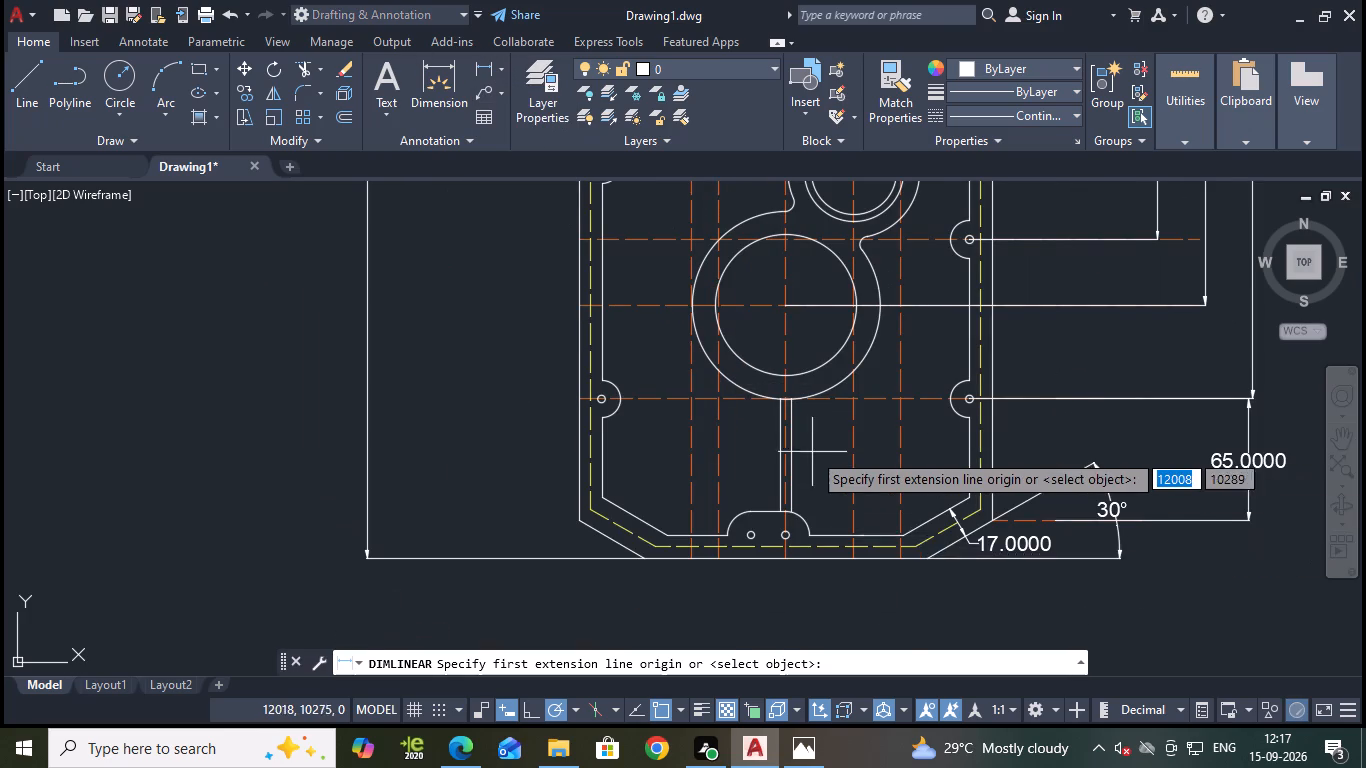
scroll(814, 440, up, 2)
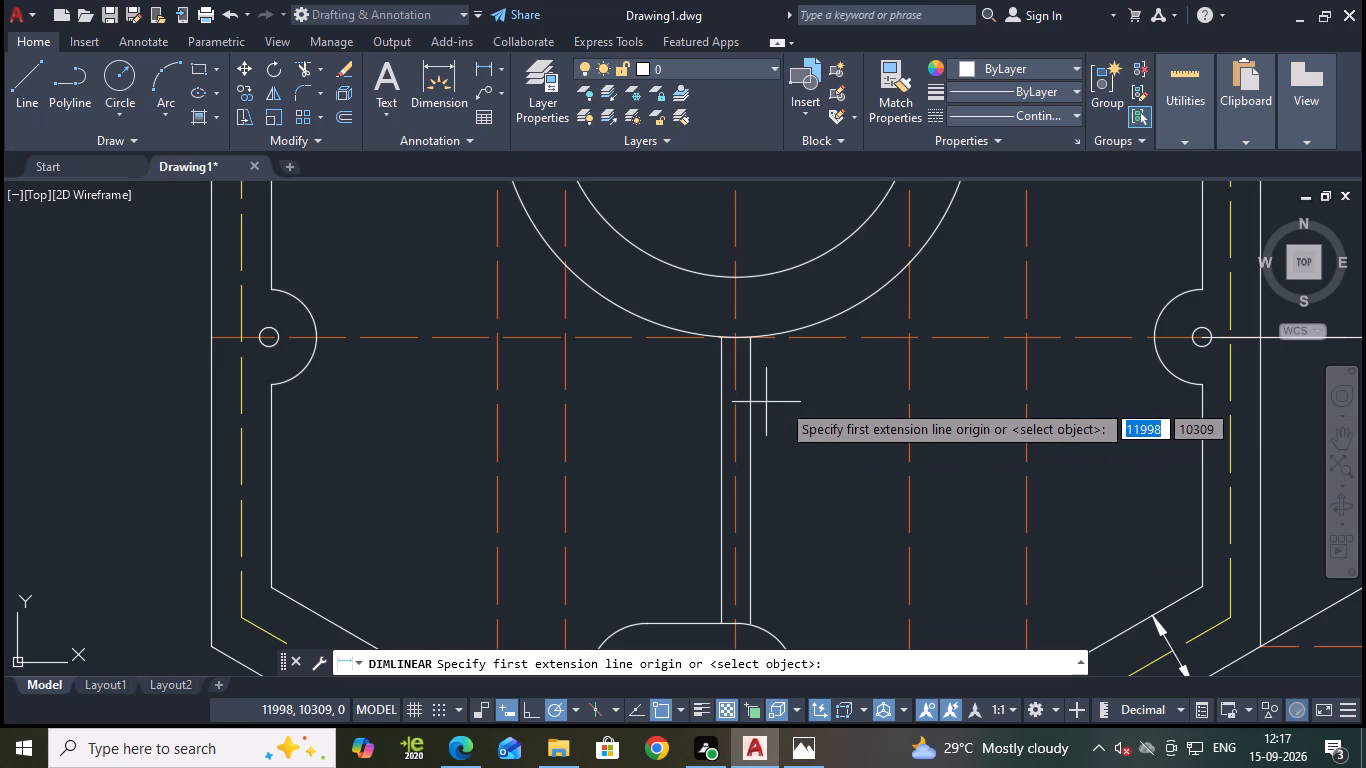
scroll(805, 406, down, 2)
middle_drag(820, 584, 818, 513)
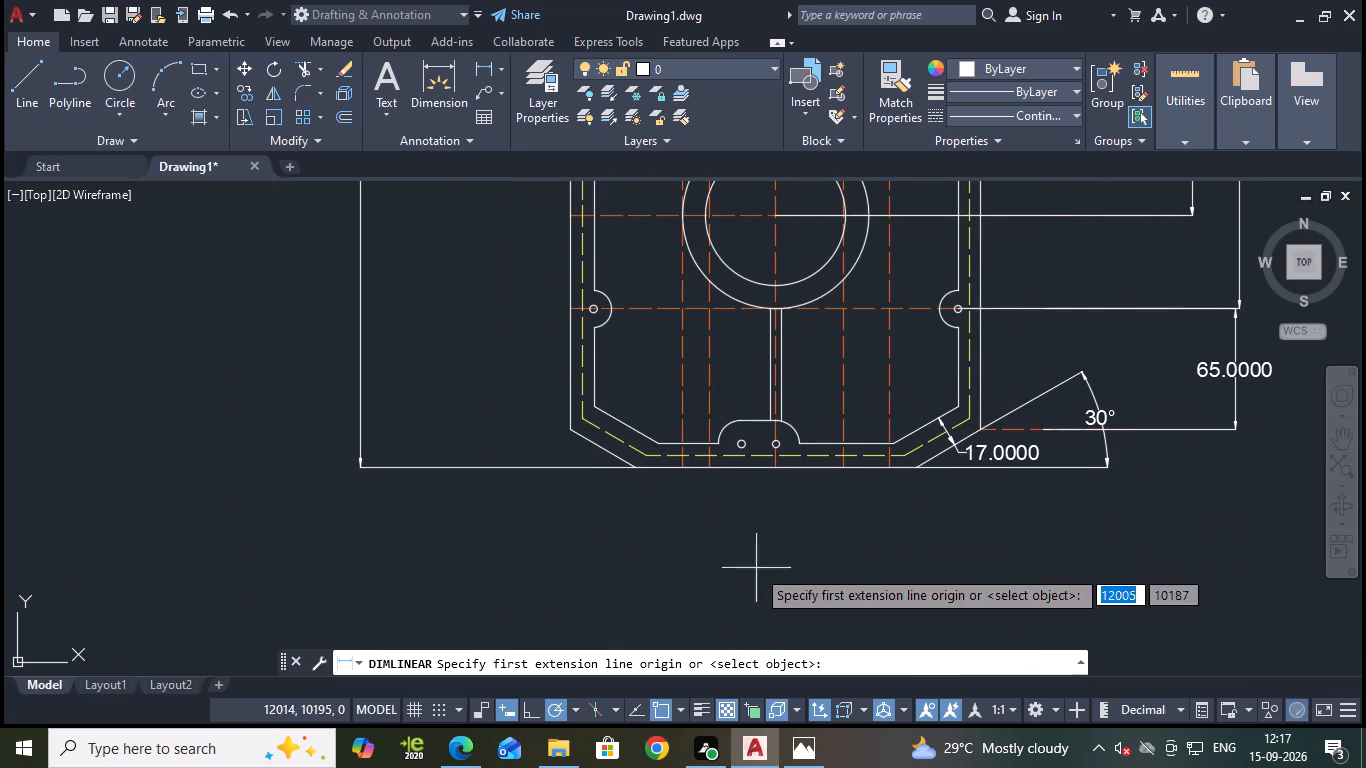
click(571, 428)
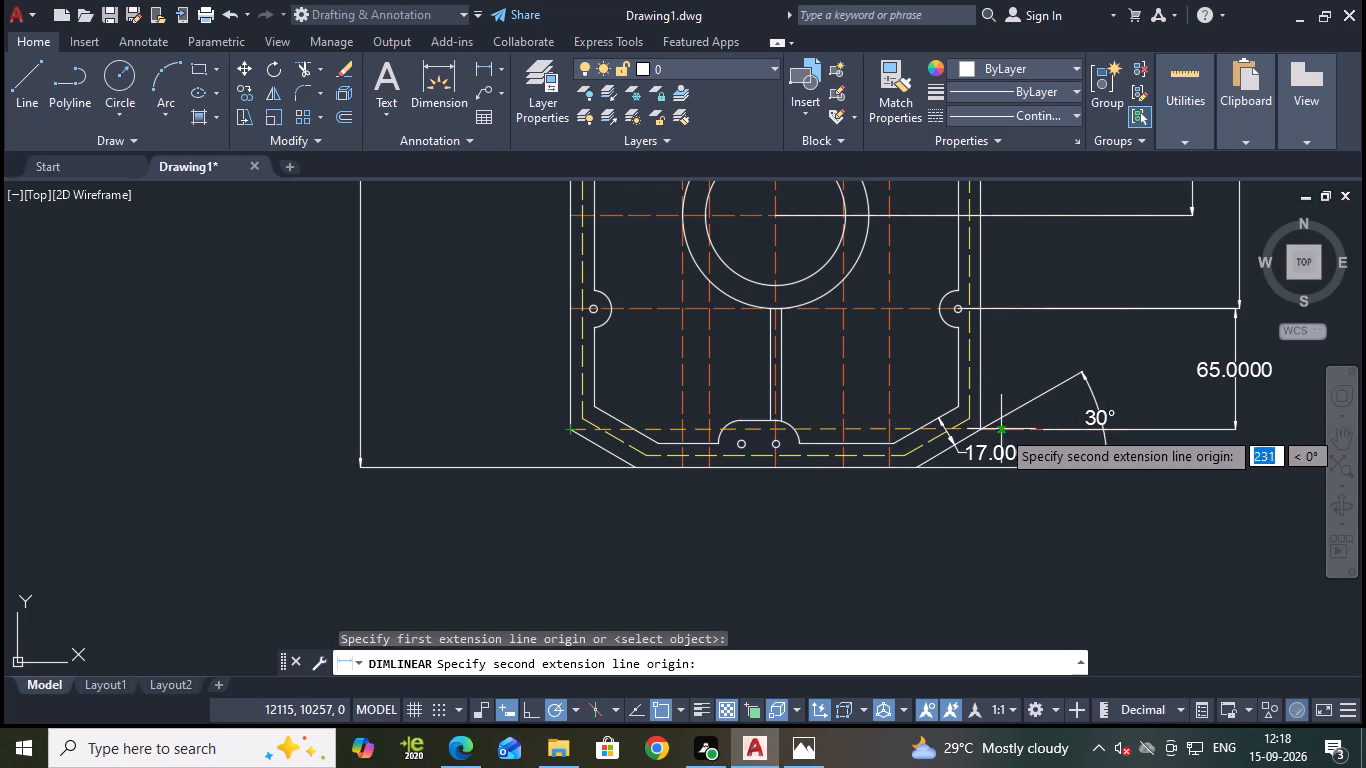
click(981, 430)
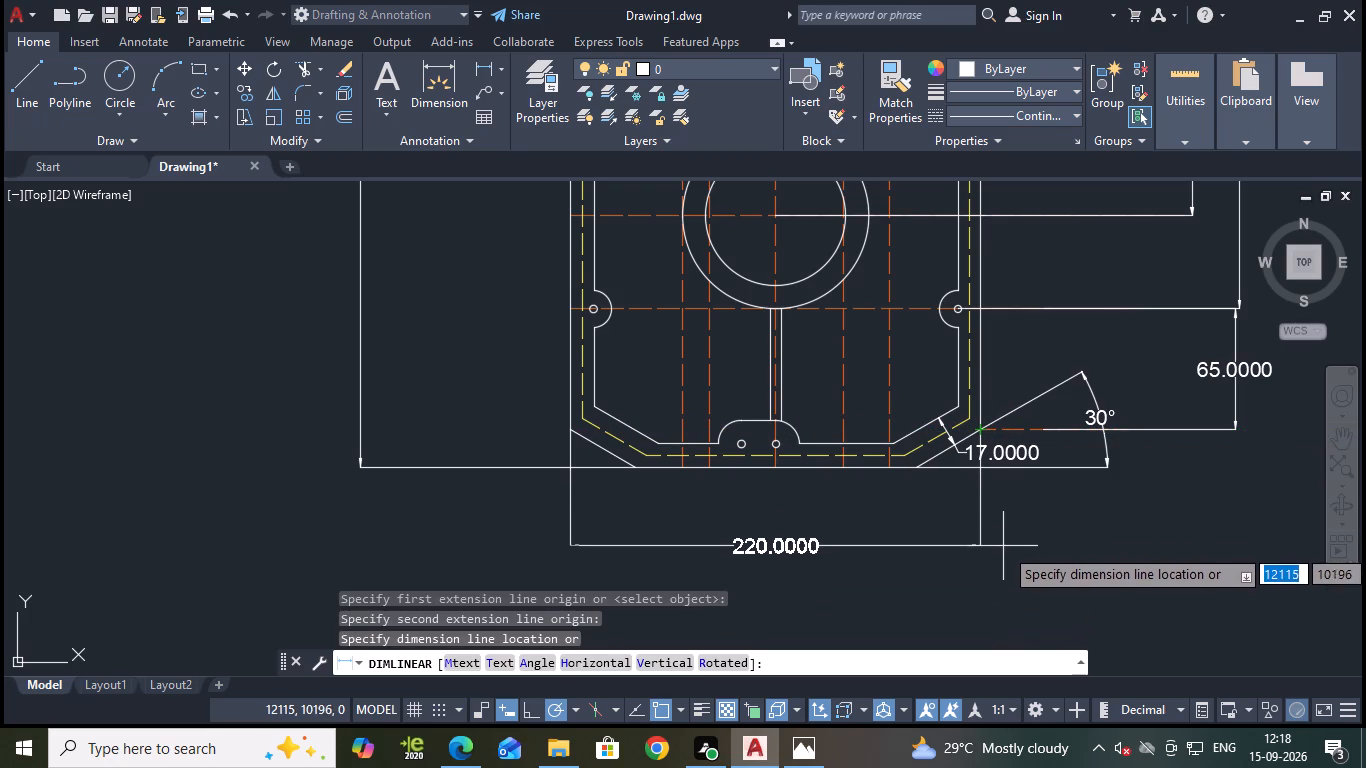
click(1018, 622)
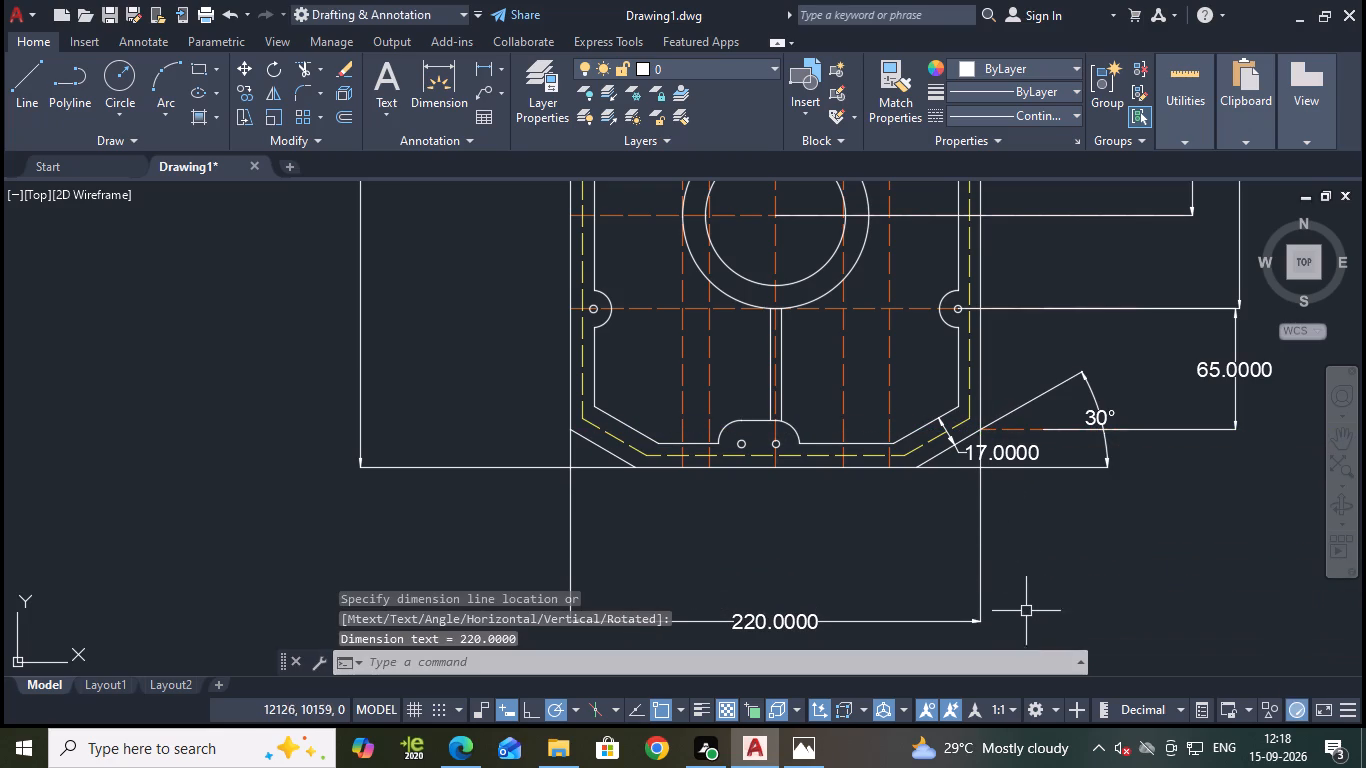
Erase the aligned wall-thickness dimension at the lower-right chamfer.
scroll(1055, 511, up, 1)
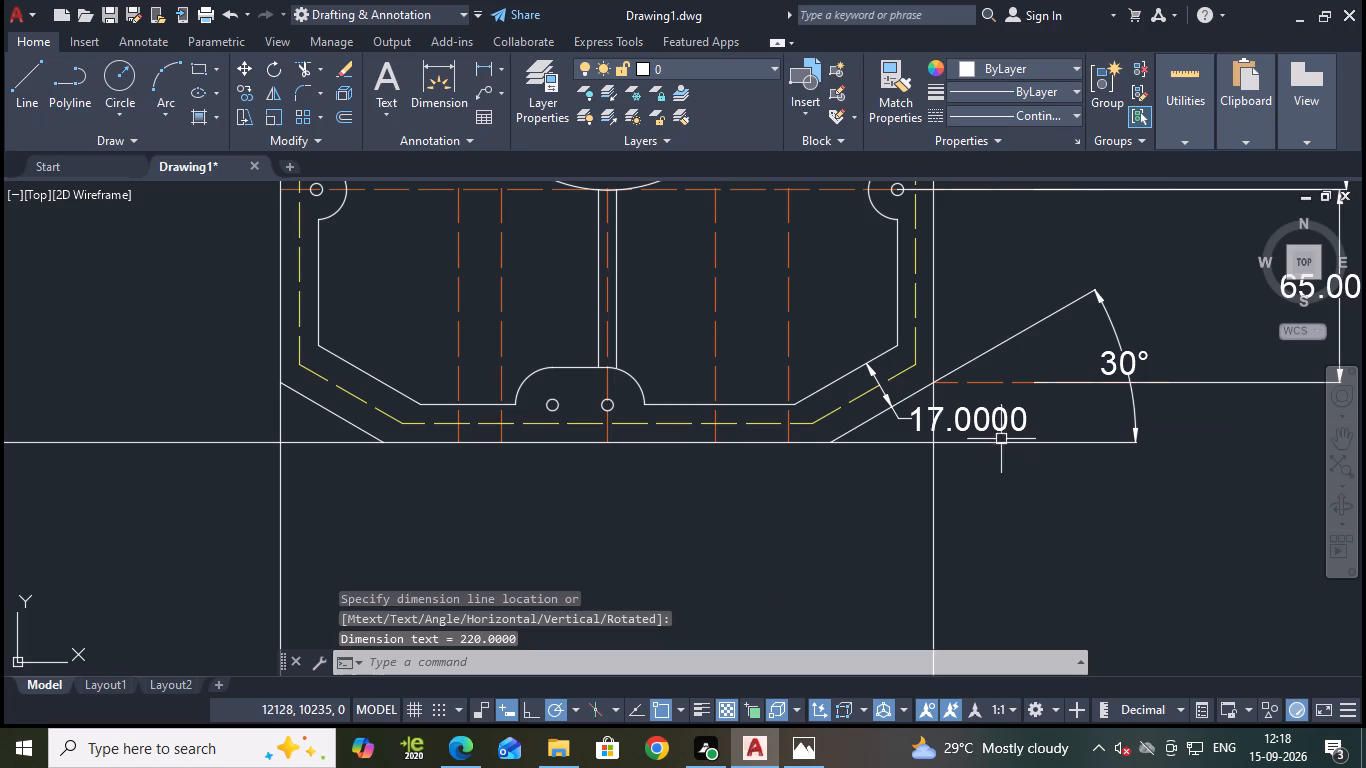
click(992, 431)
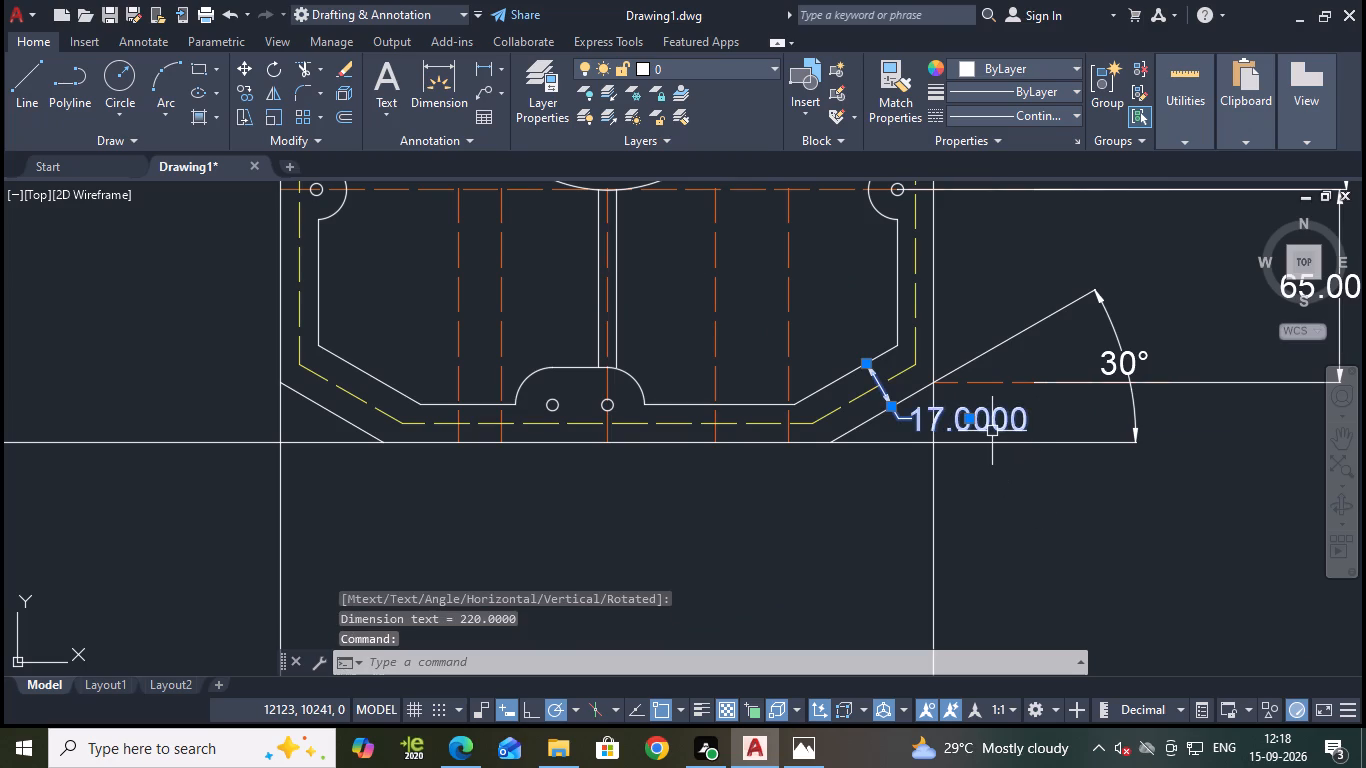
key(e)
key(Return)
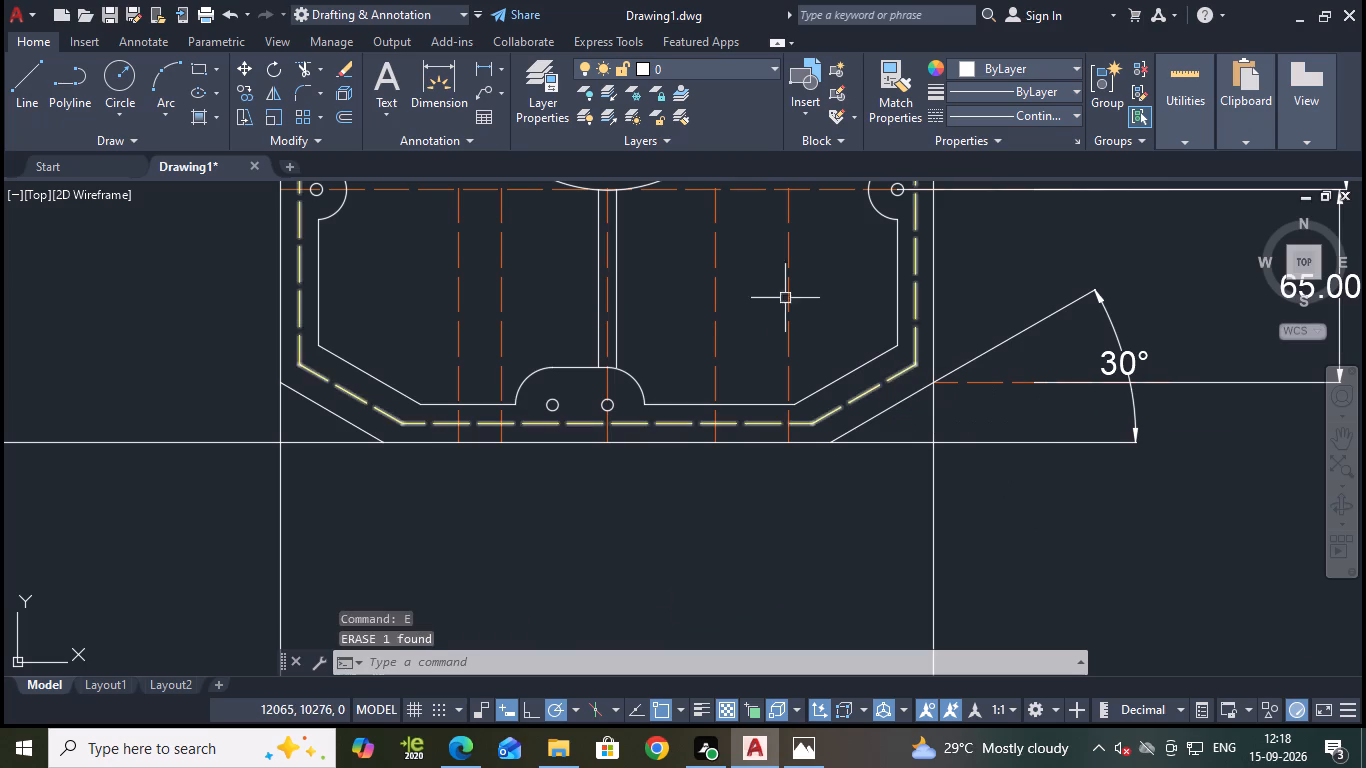
Add an aligned dimension between the lower-right chamfer's inner and outer edges, with its dimension line near the chamfer's upper end.
click(496, 68)
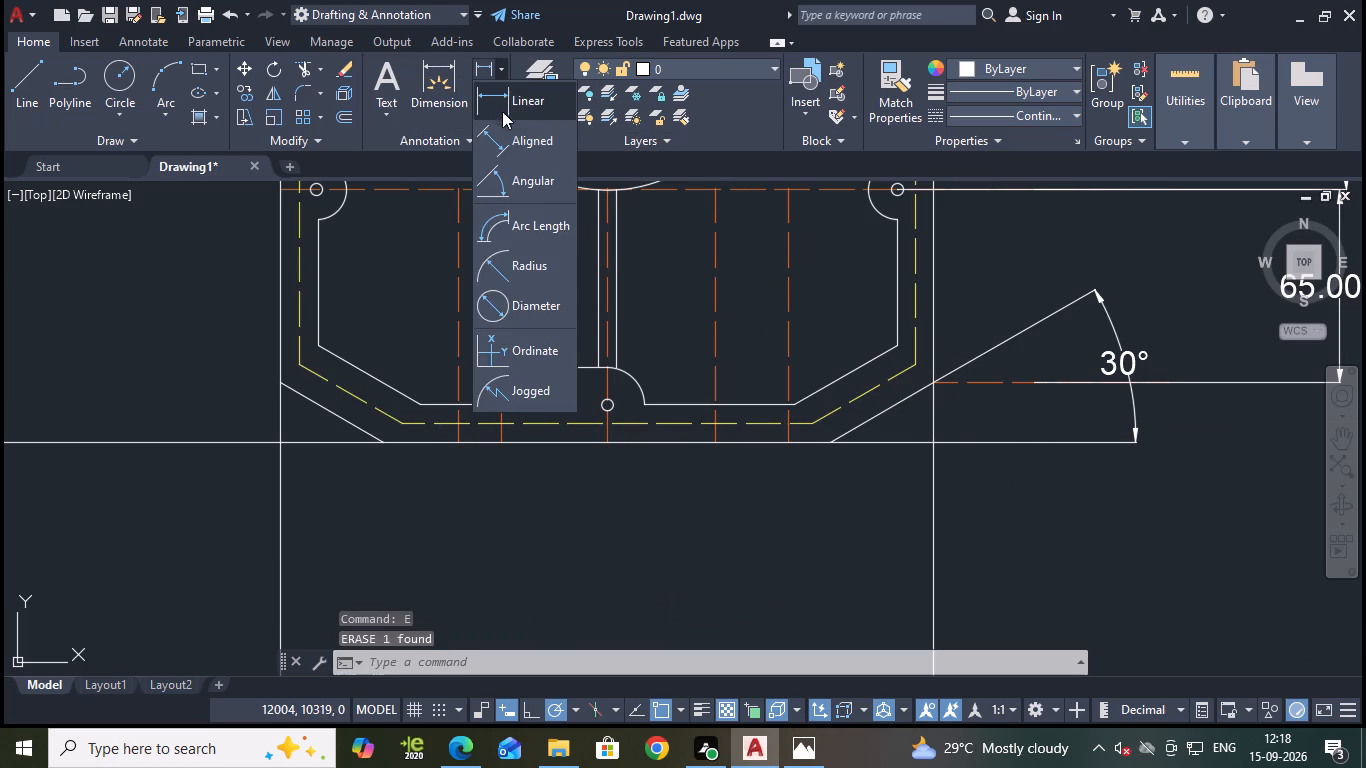
click(509, 130)
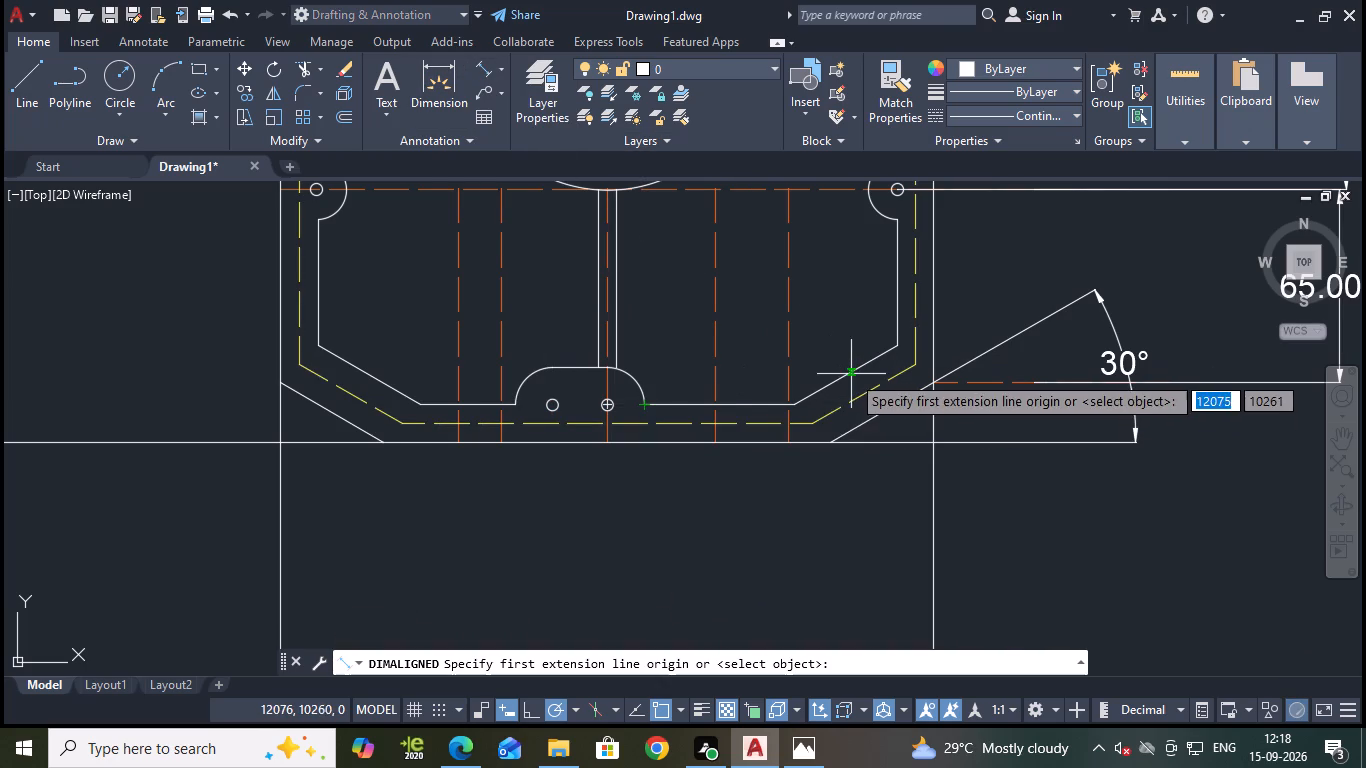
click(851, 375)
click(872, 417)
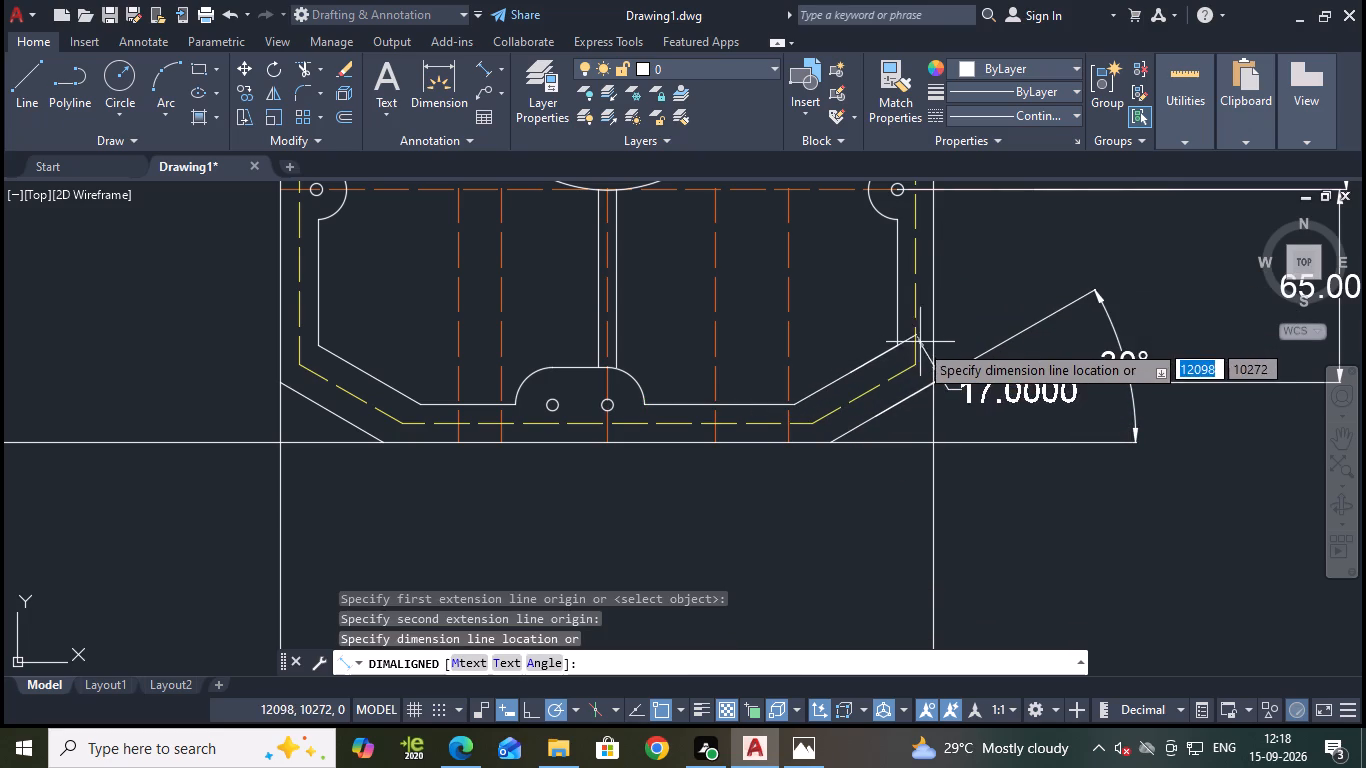
click(900, 367)
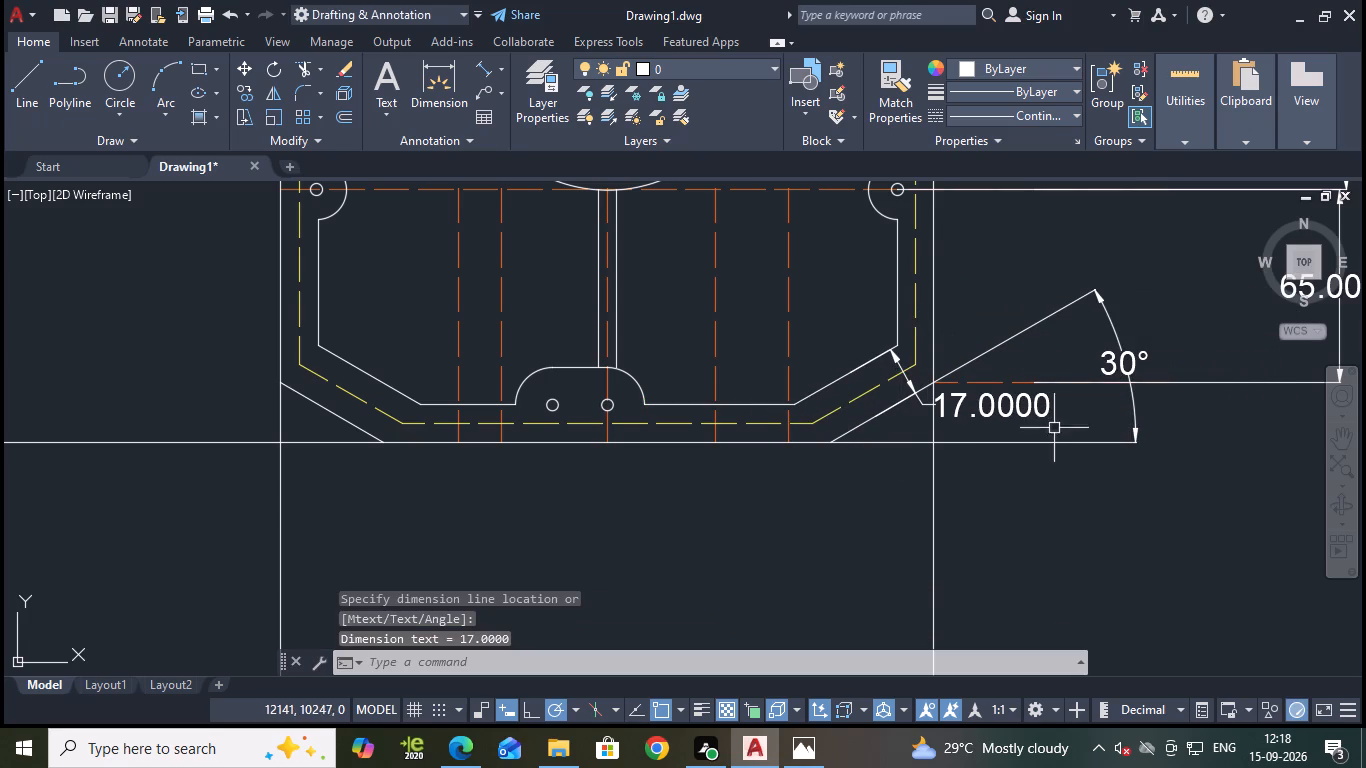
Add a horizontal linear dimension from the left side's lowest hole to the bottom hole on the vertical centreline, placed just above the overall-width dimension.
scroll(1047, 493, down, 1)
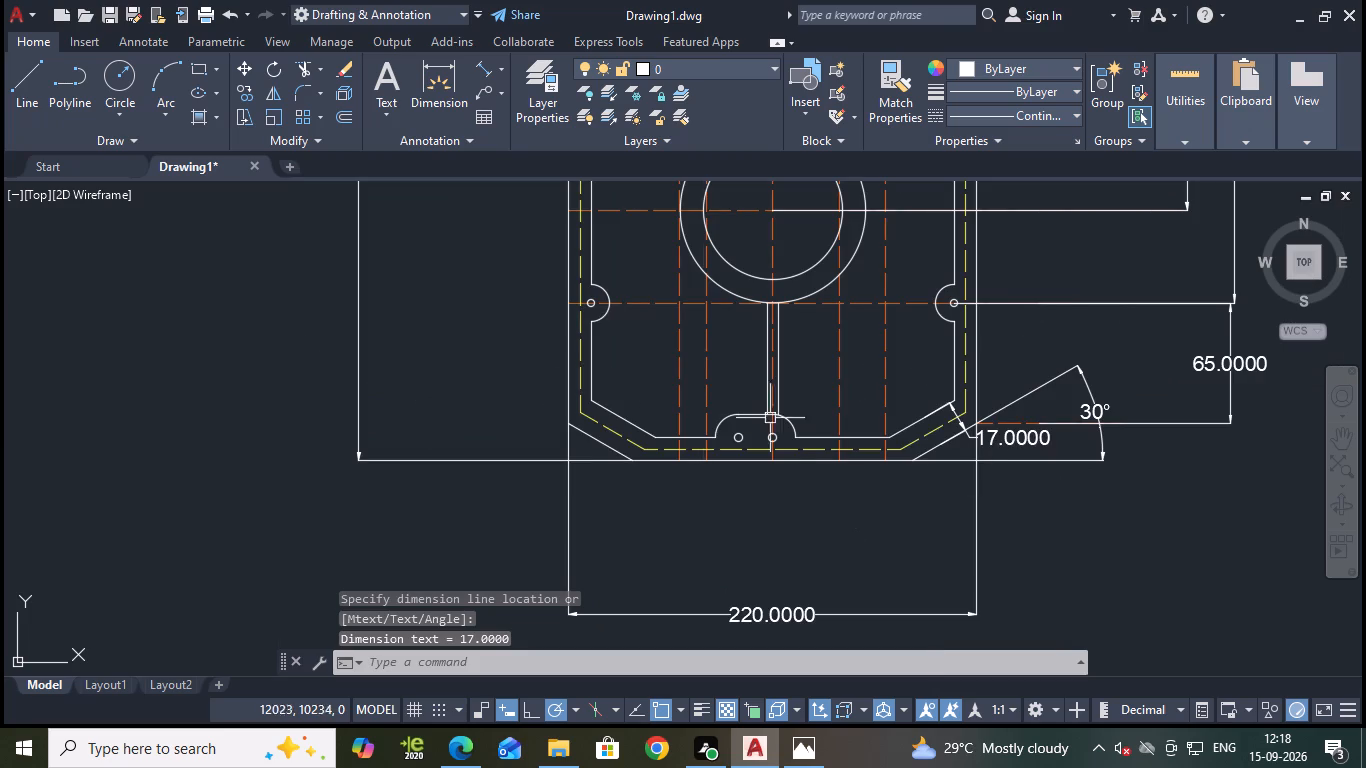
click(501, 74)
click(500, 84)
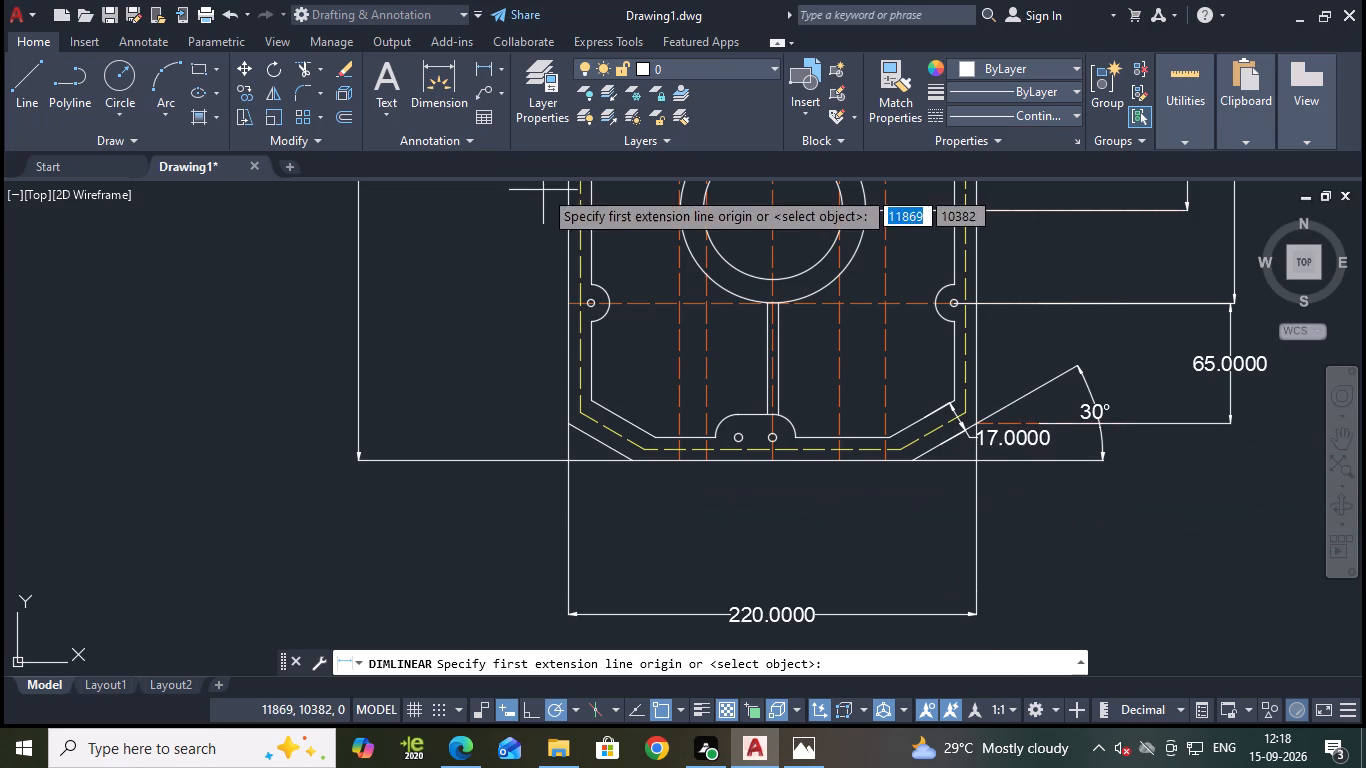
scroll(589, 305, up, 2)
click(586, 302)
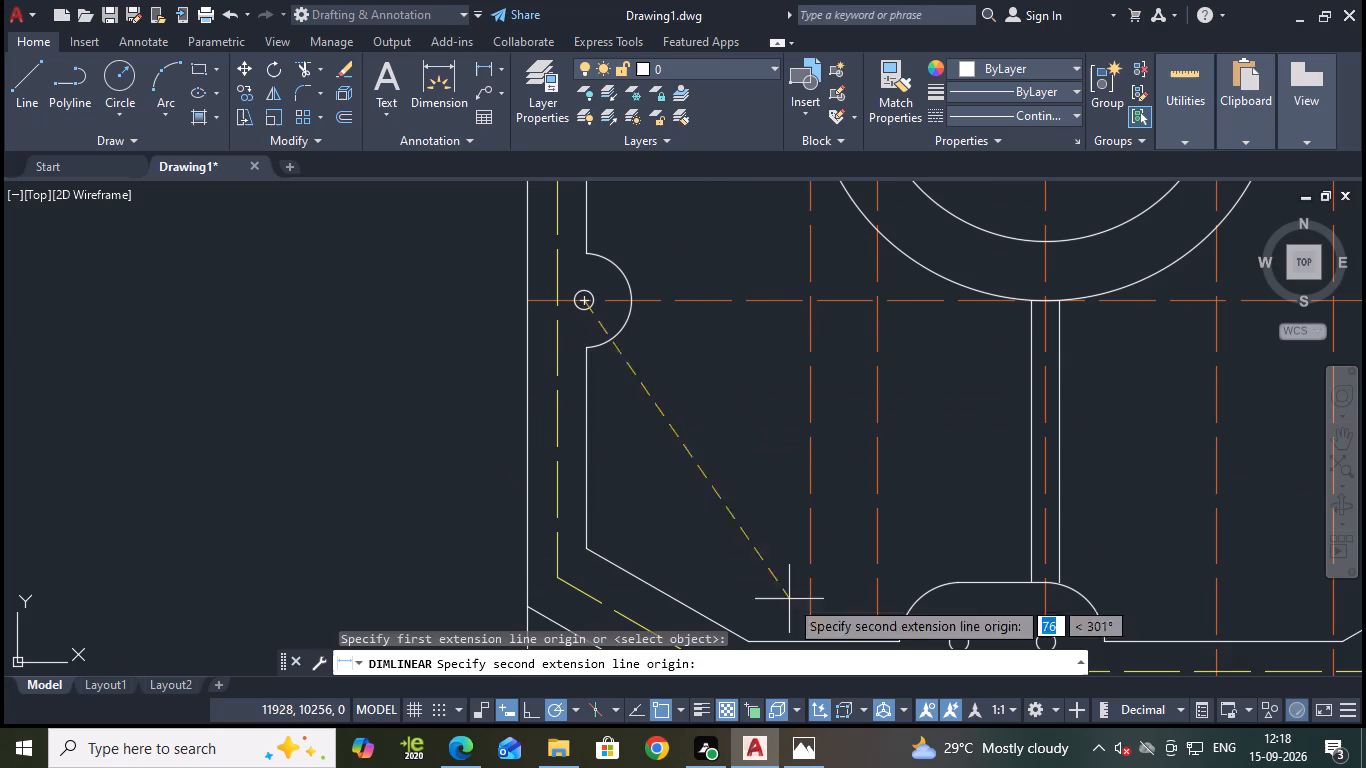
scroll(751, 557, down, 2)
middle_drag(740, 549, 628, 378)
scroll(735, 441, up, 2)
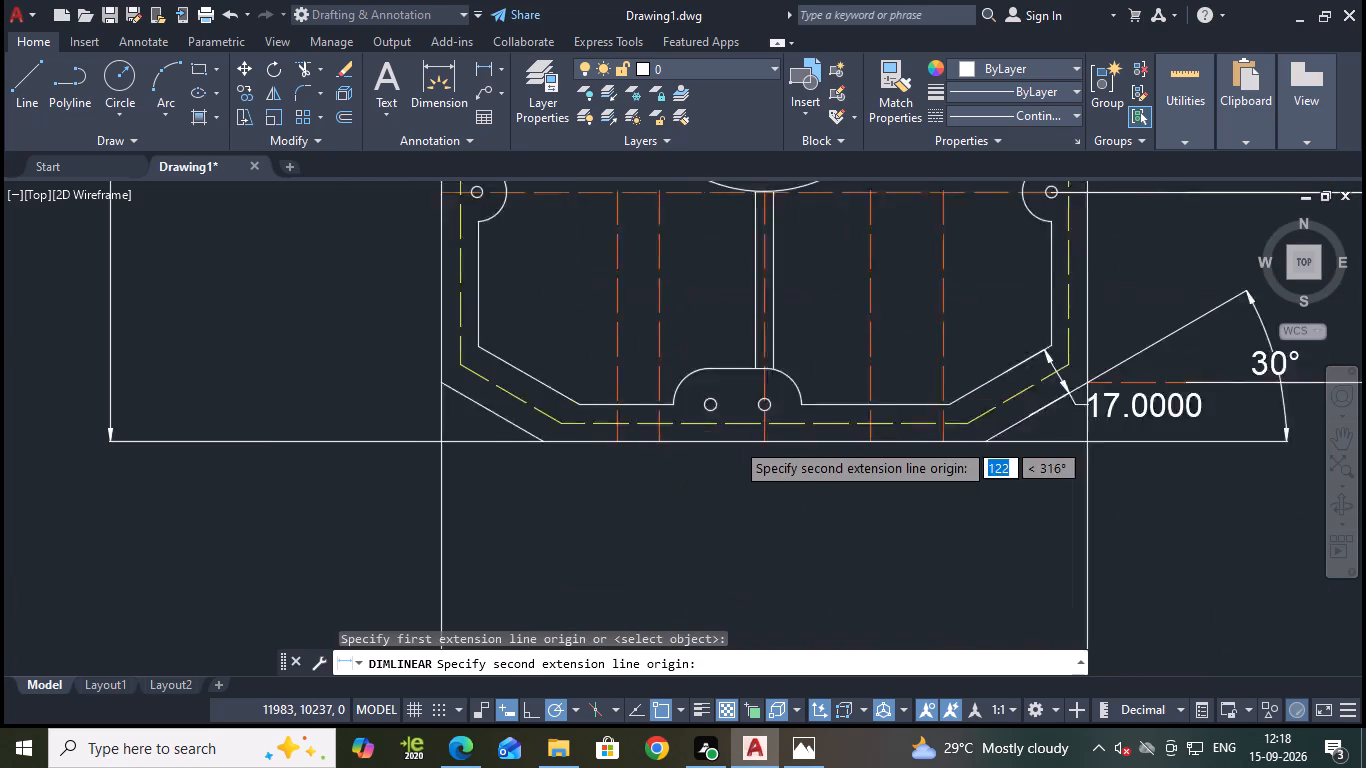
click(781, 385)
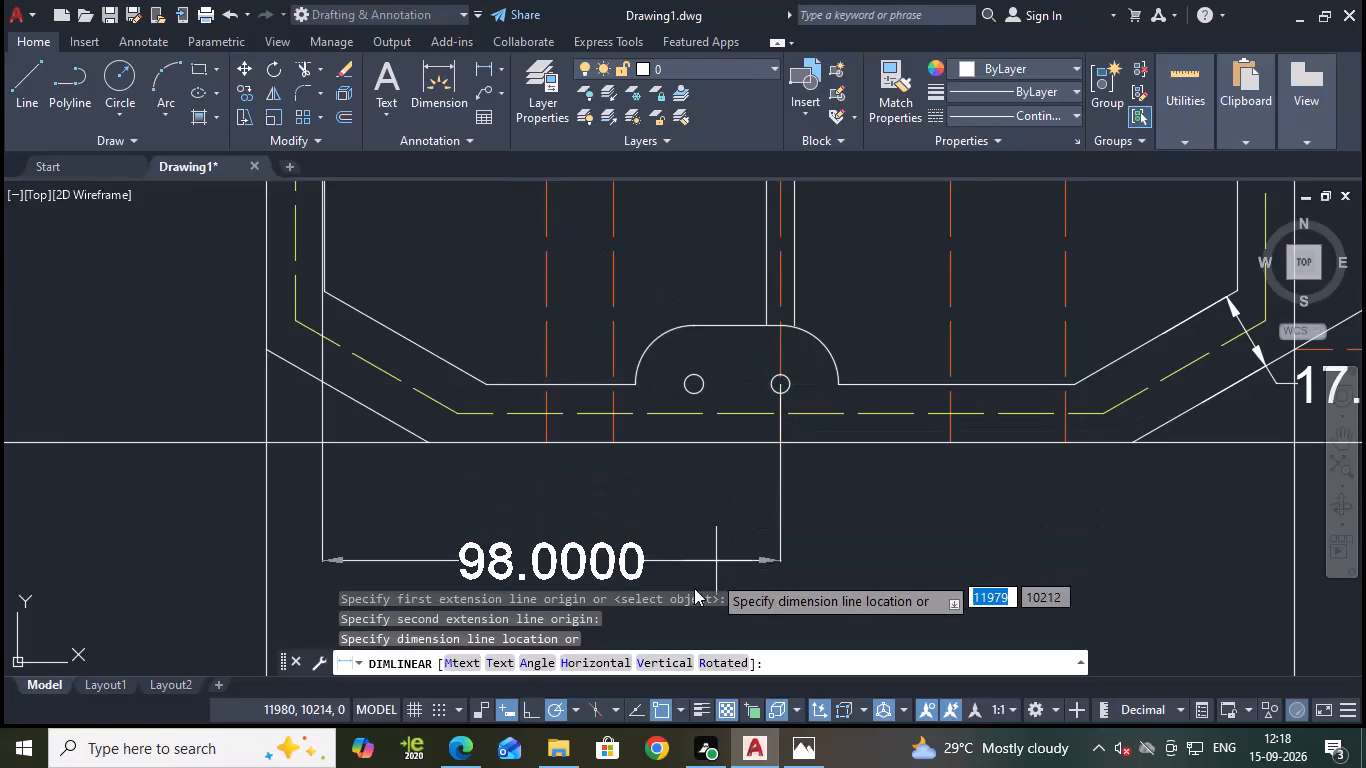
middle_drag(695, 547, 688, 512)
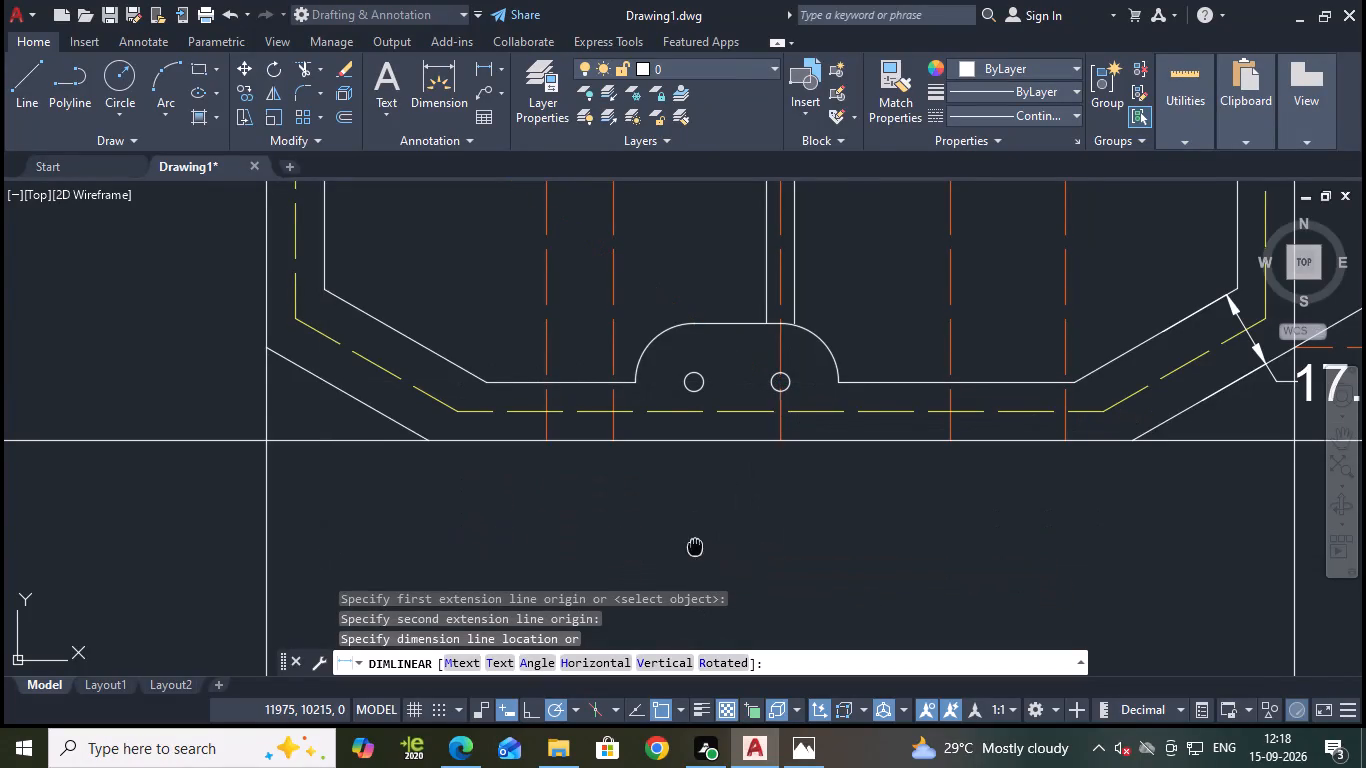
middle_drag(688, 512, 691, 424)
scroll(671, 550, down, 2)
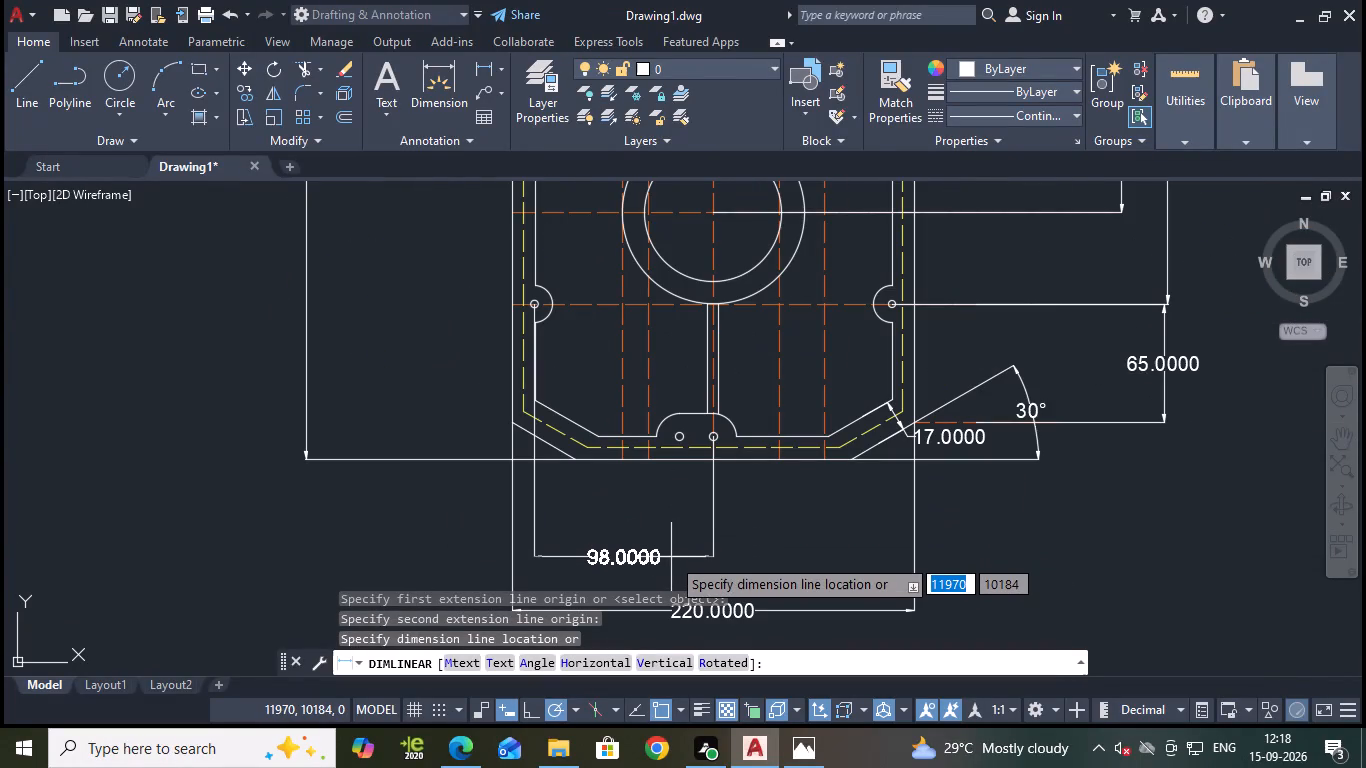
click(671, 566)
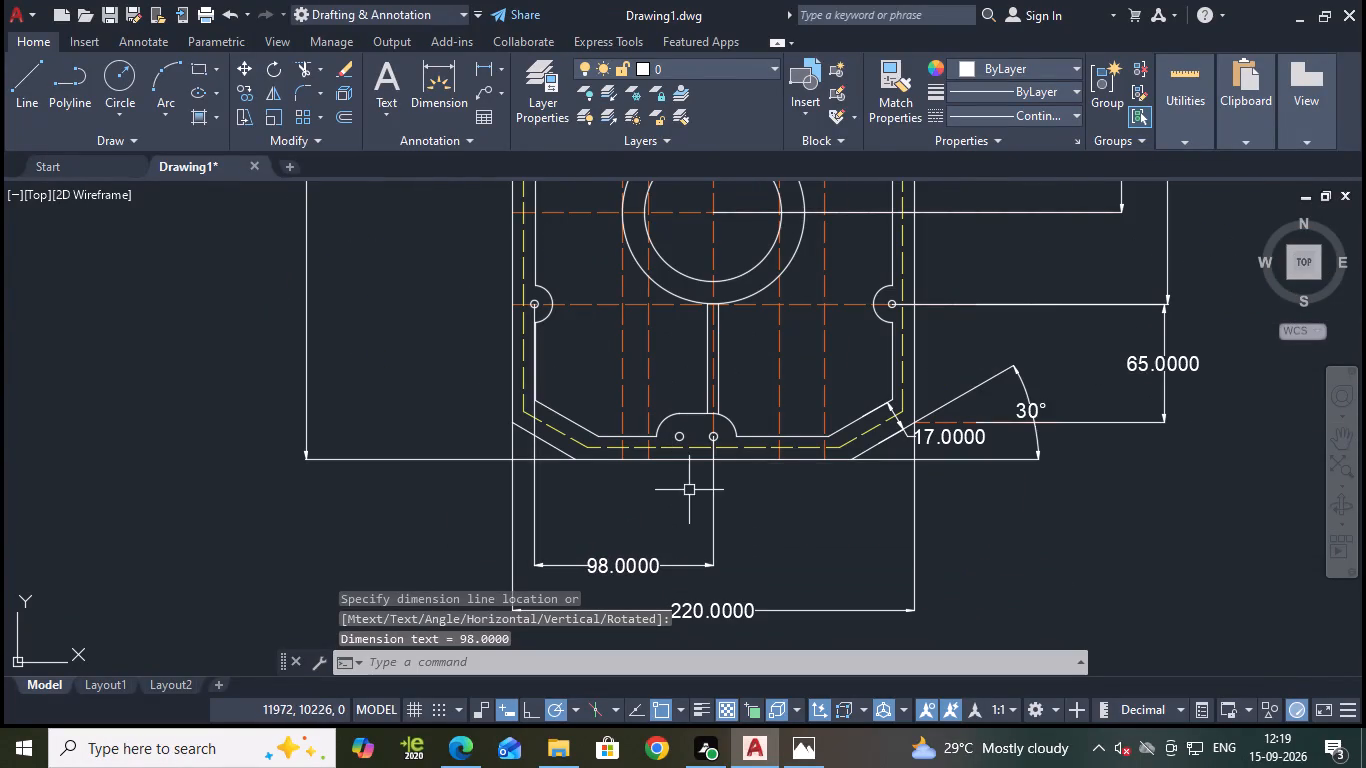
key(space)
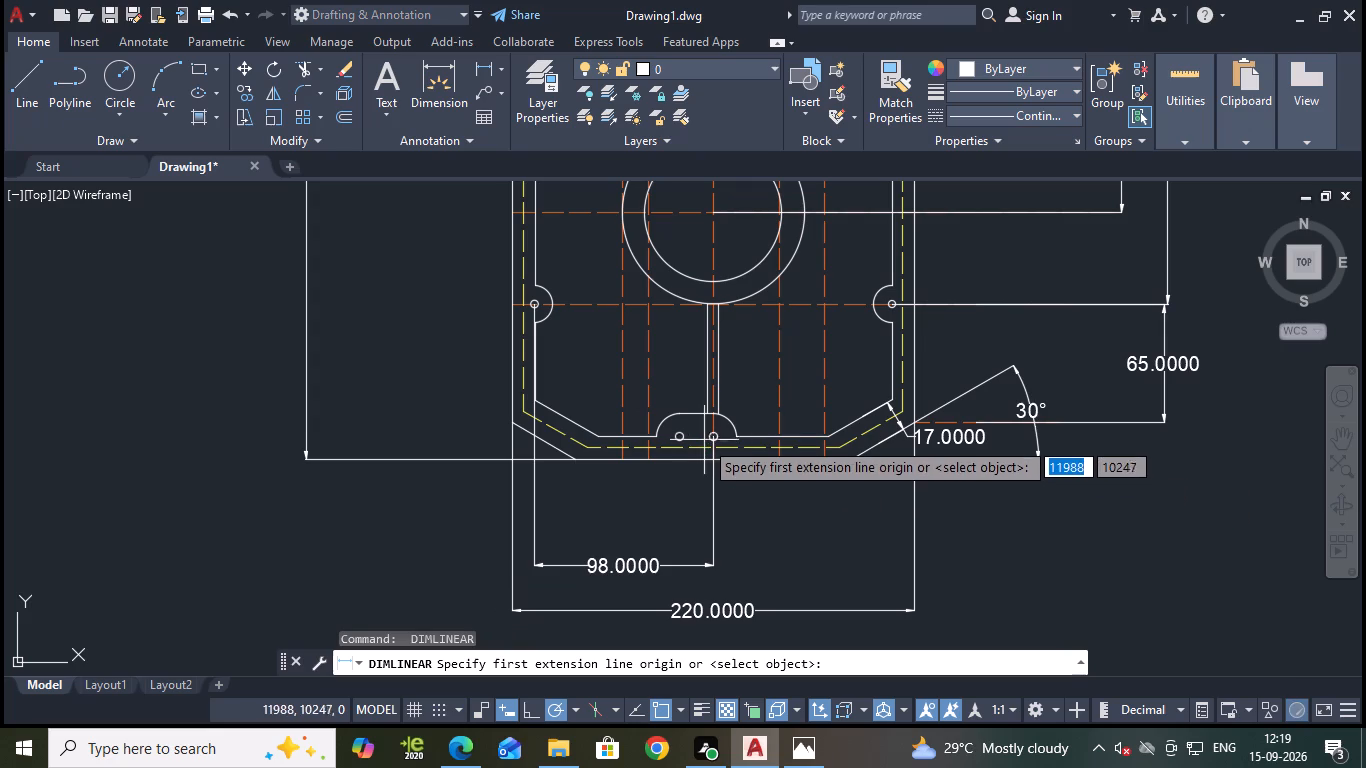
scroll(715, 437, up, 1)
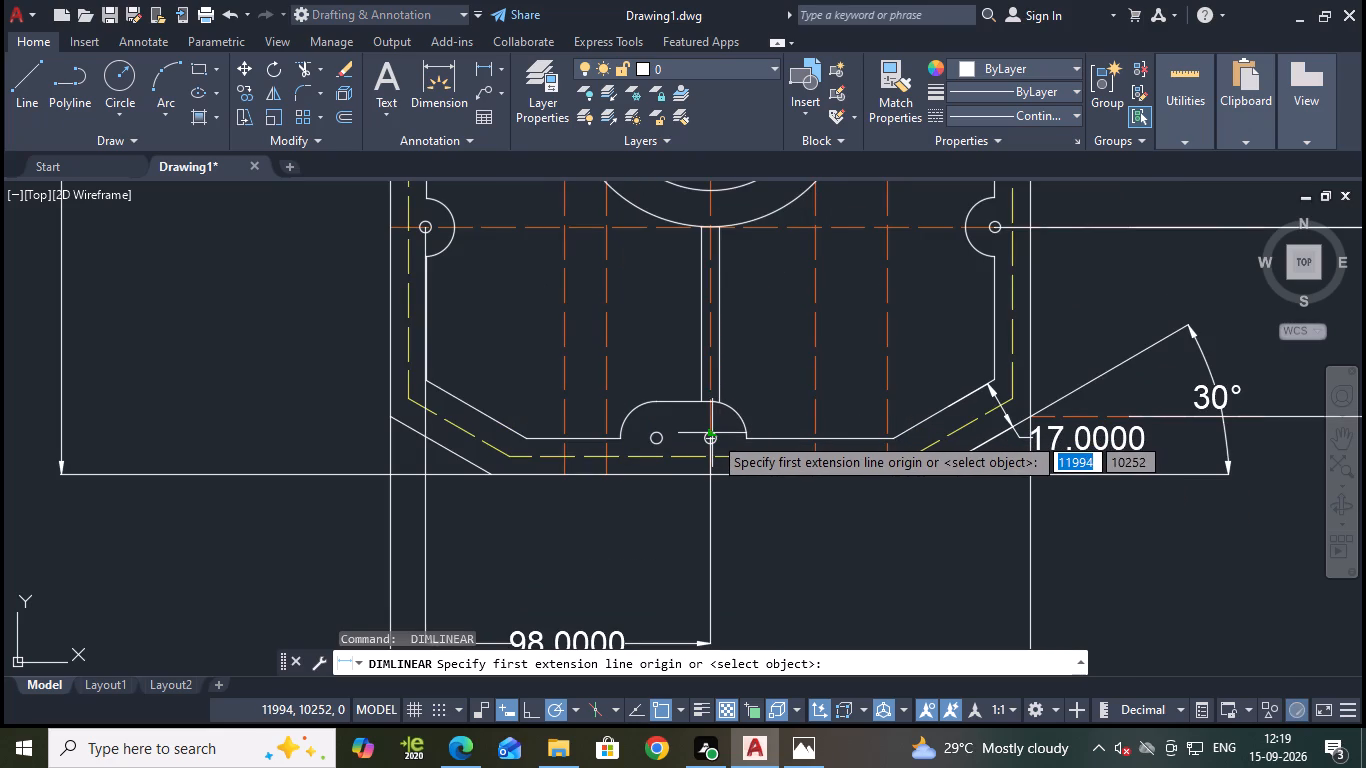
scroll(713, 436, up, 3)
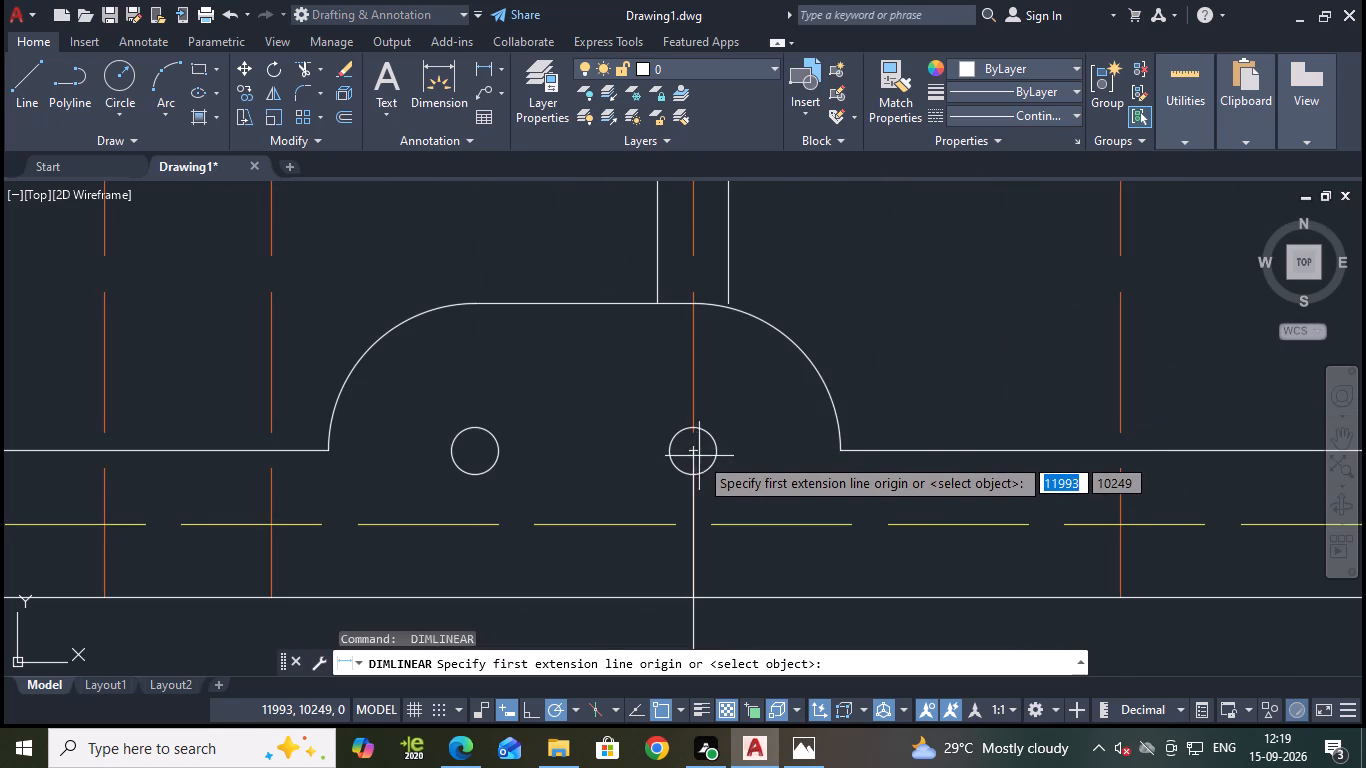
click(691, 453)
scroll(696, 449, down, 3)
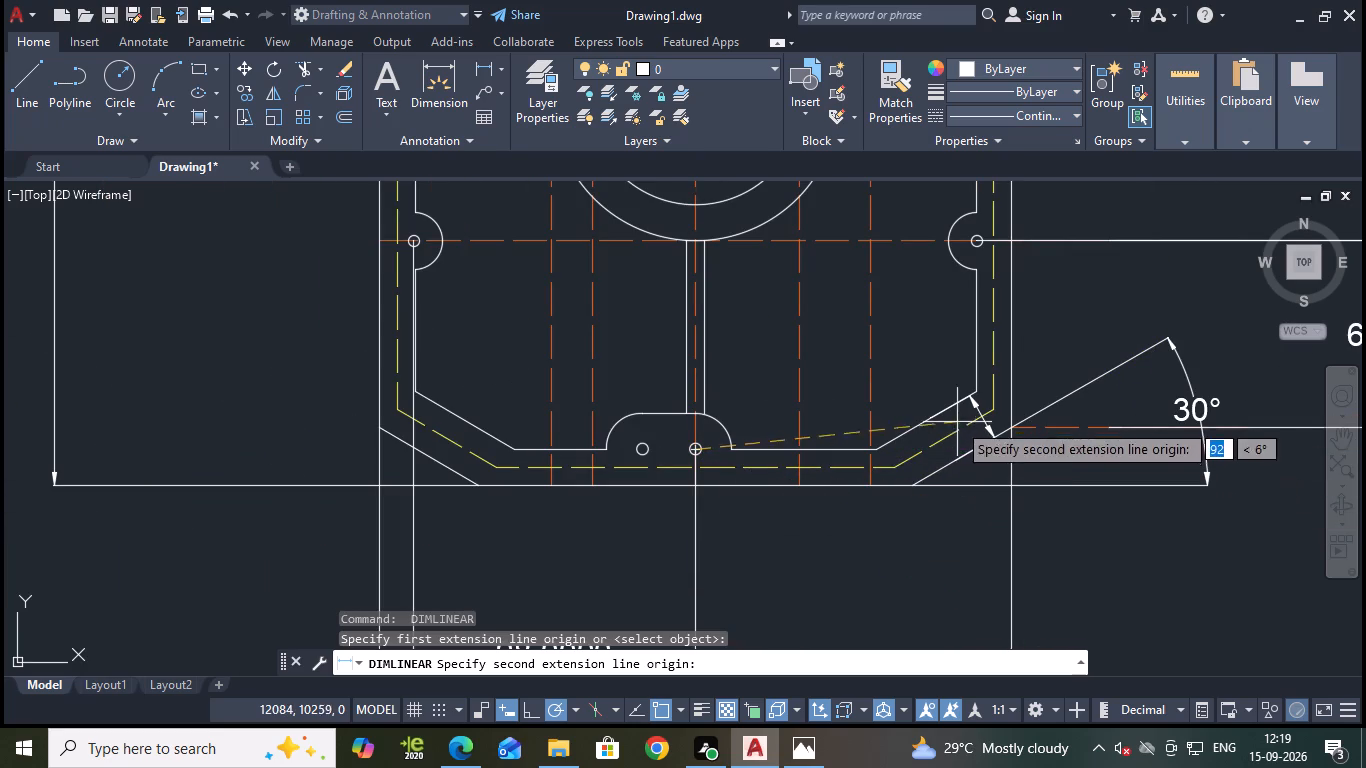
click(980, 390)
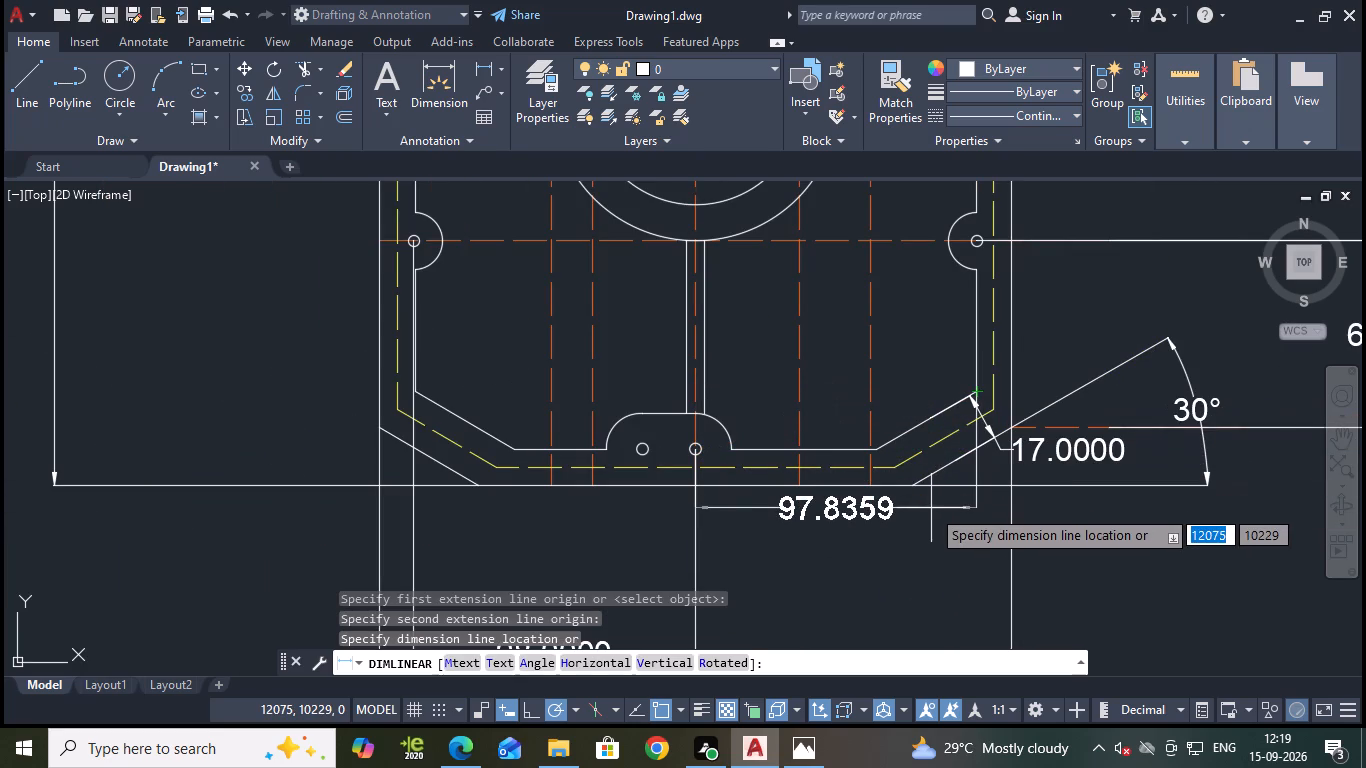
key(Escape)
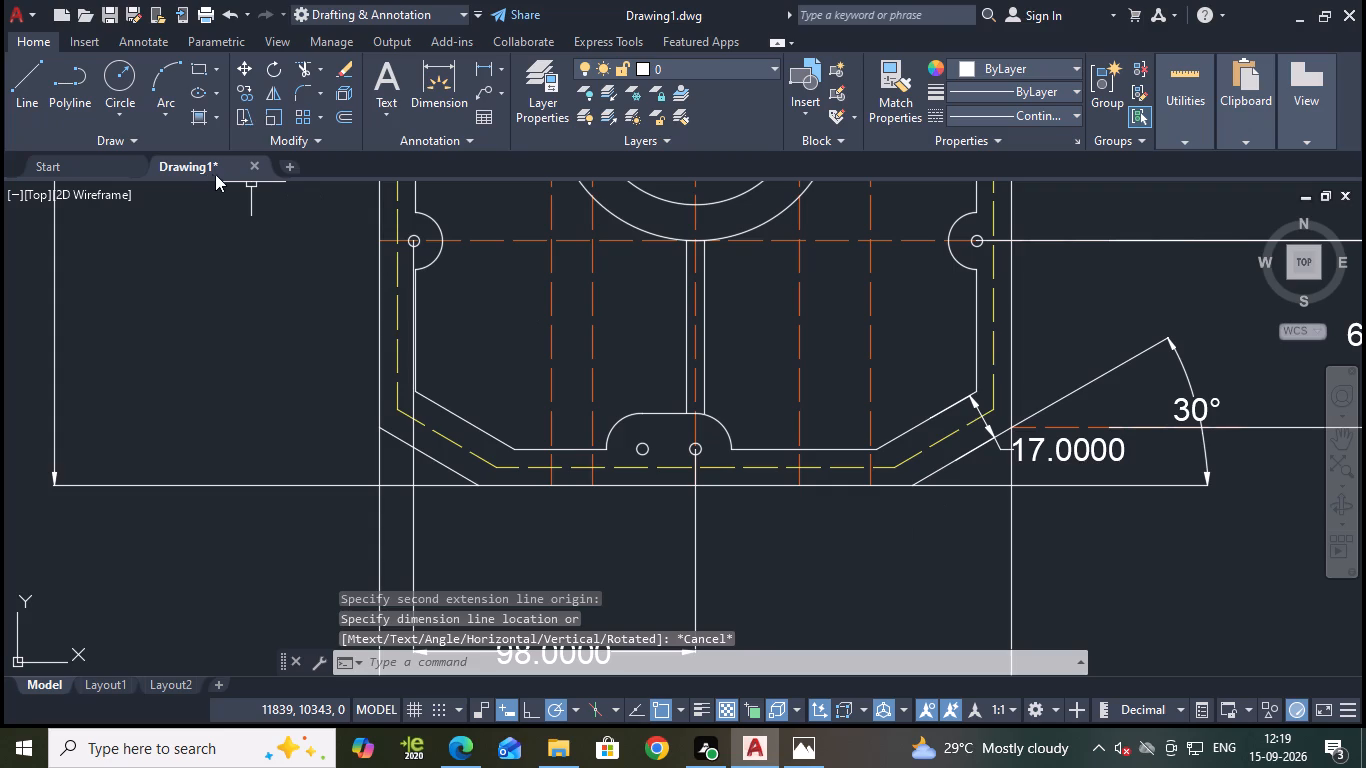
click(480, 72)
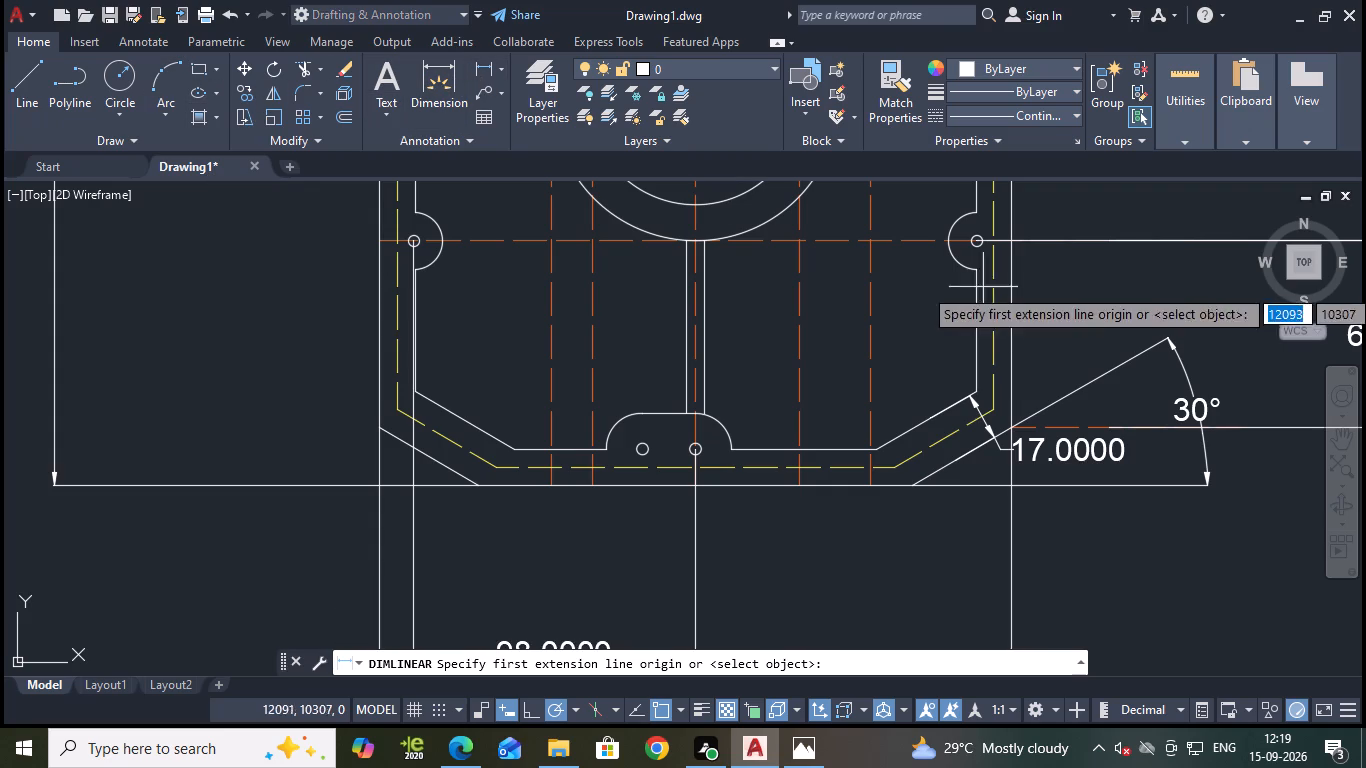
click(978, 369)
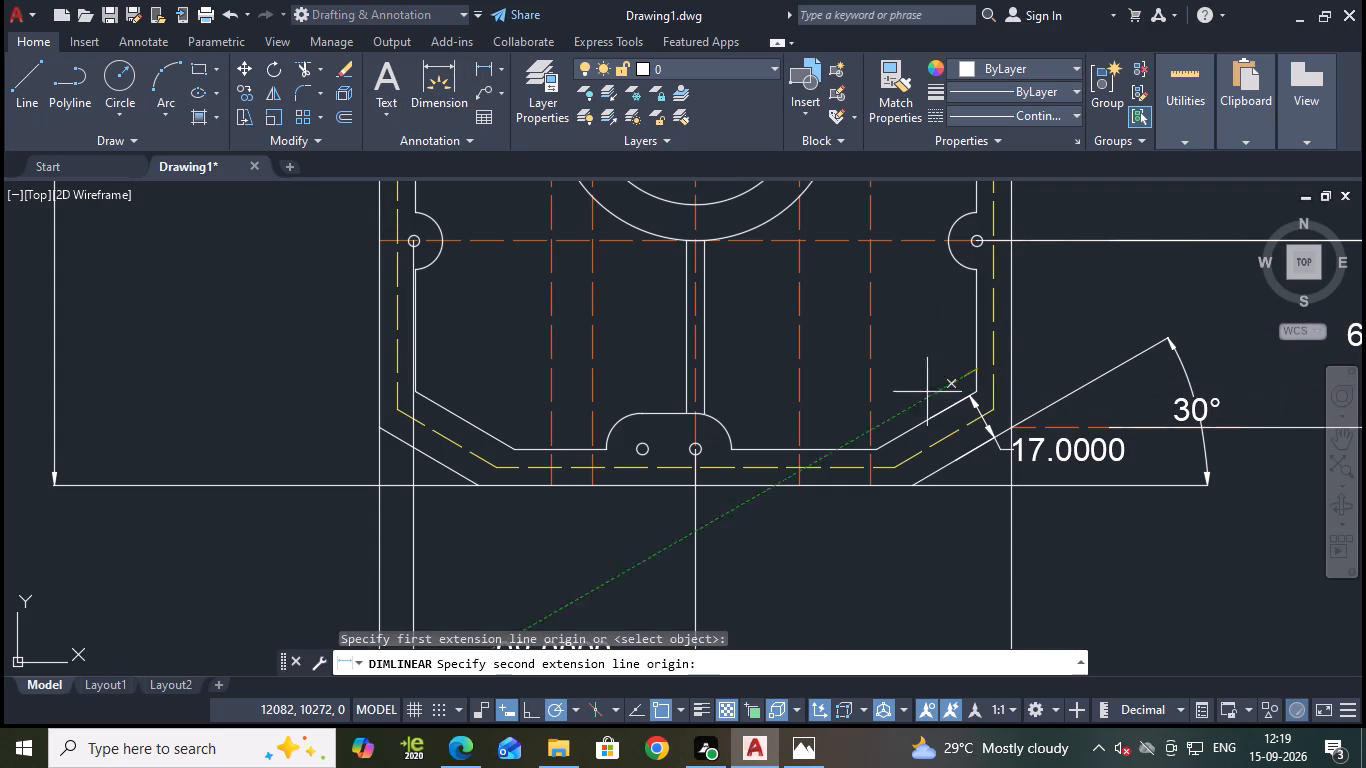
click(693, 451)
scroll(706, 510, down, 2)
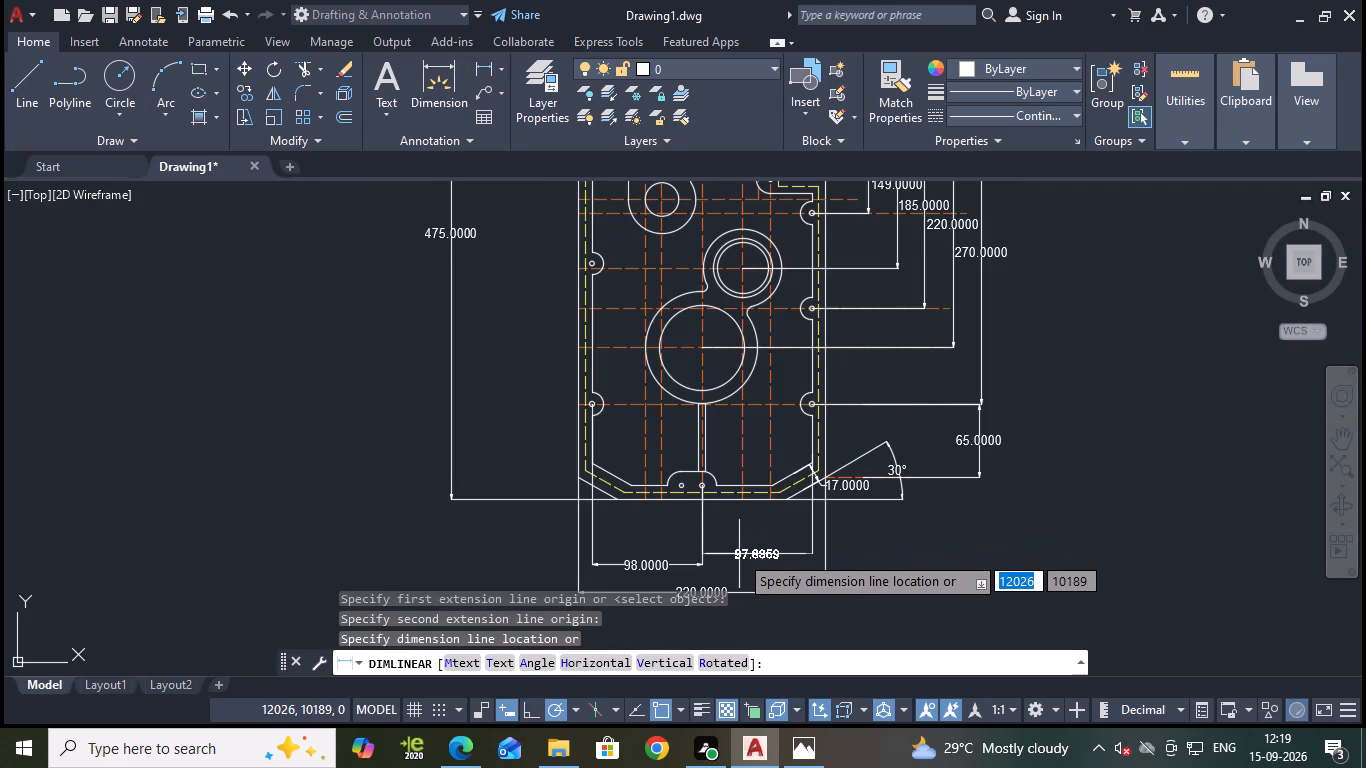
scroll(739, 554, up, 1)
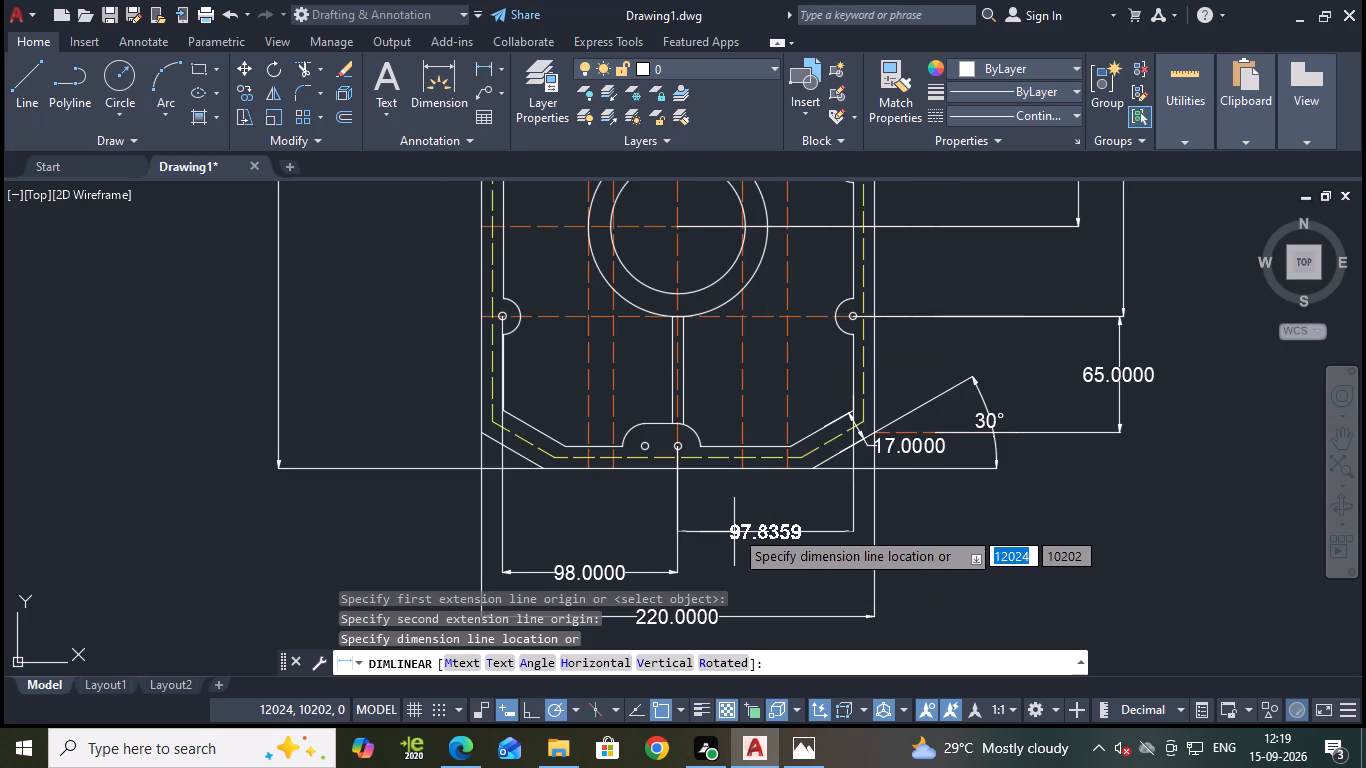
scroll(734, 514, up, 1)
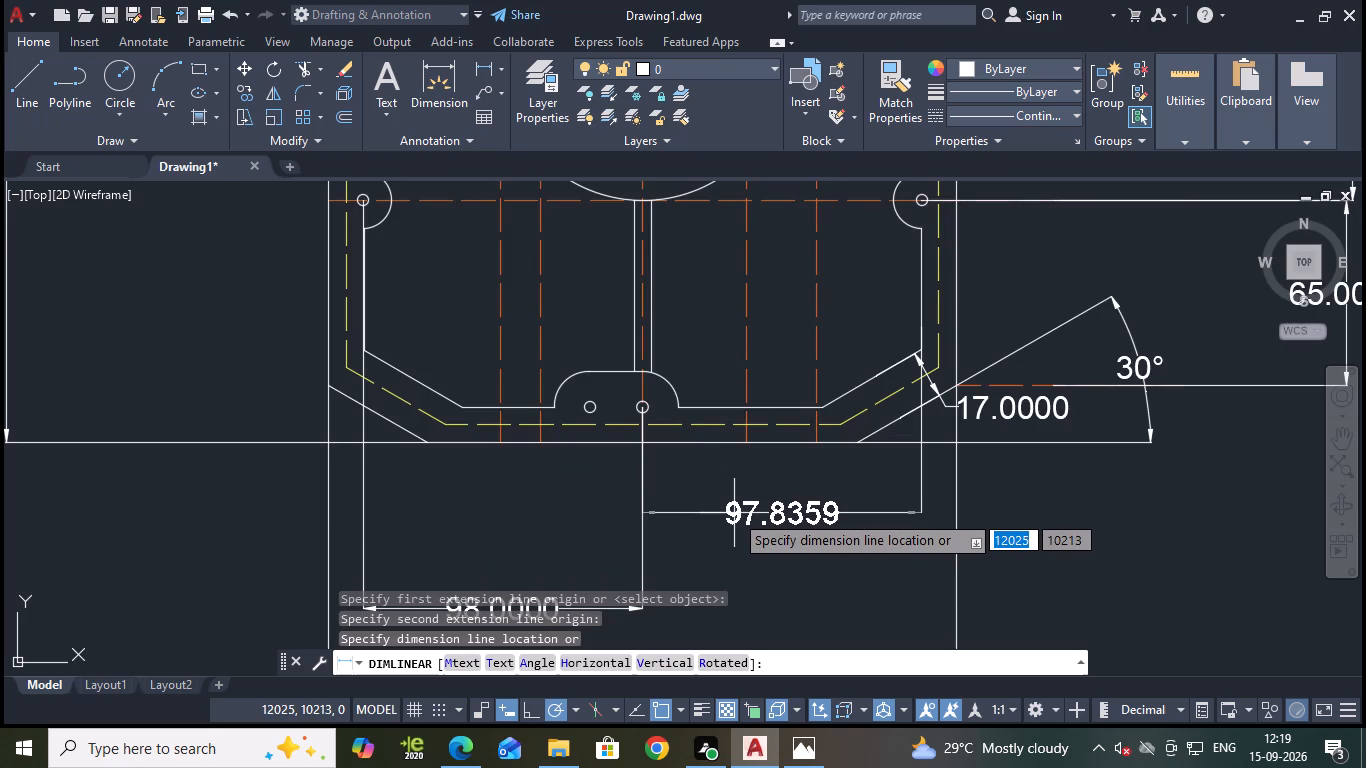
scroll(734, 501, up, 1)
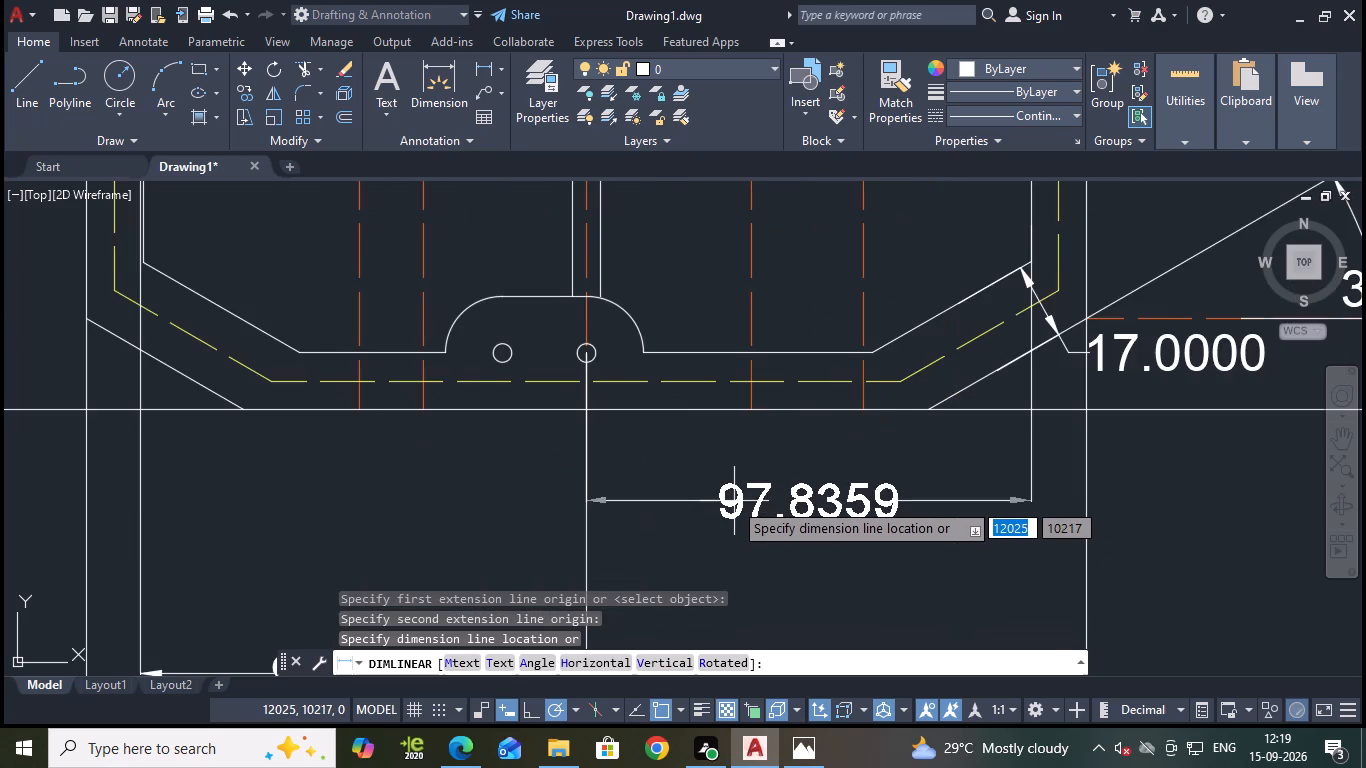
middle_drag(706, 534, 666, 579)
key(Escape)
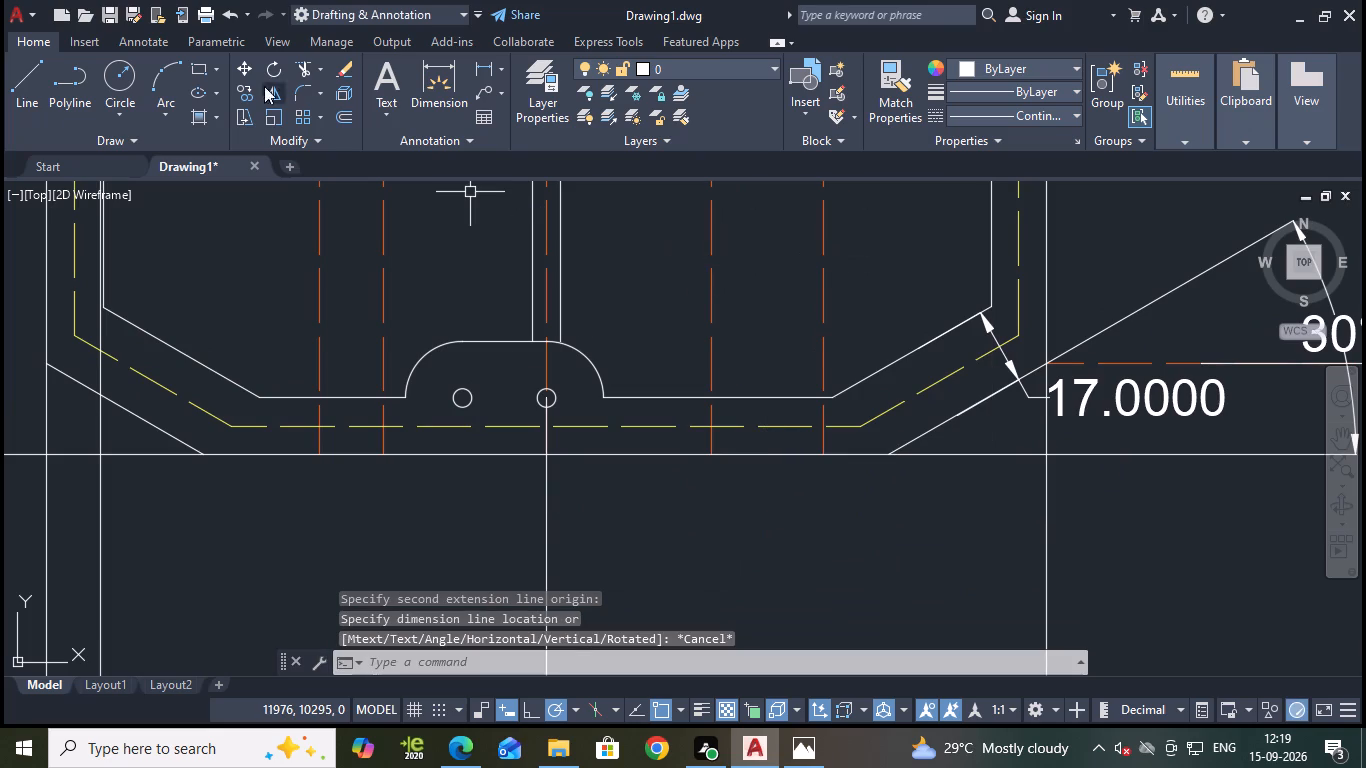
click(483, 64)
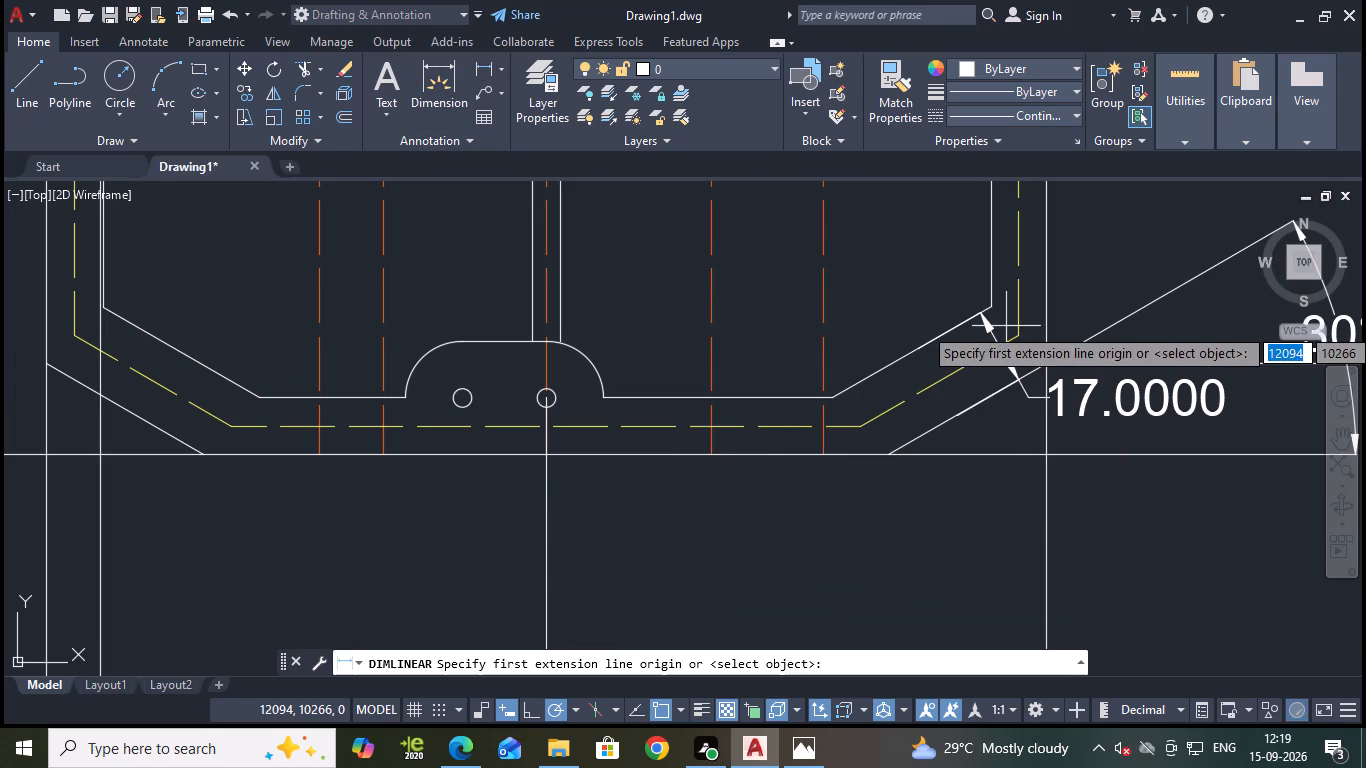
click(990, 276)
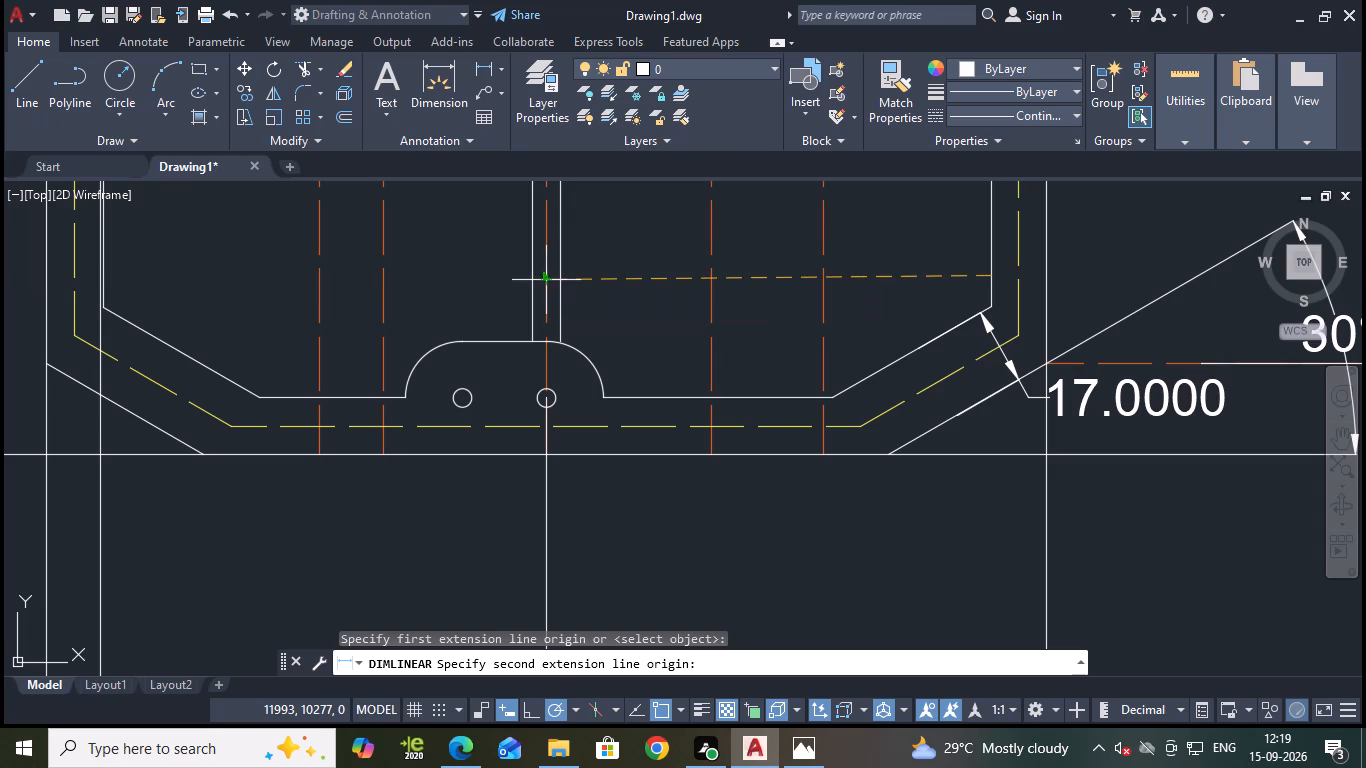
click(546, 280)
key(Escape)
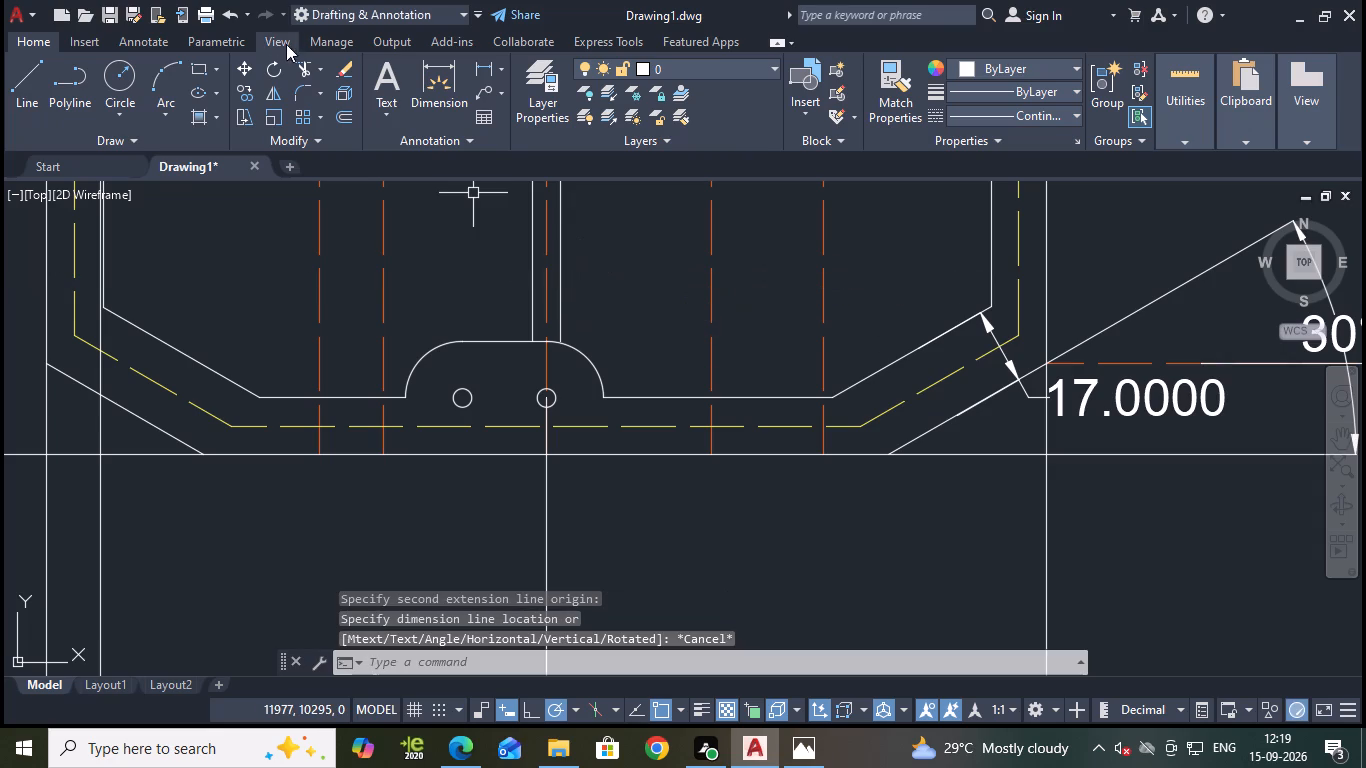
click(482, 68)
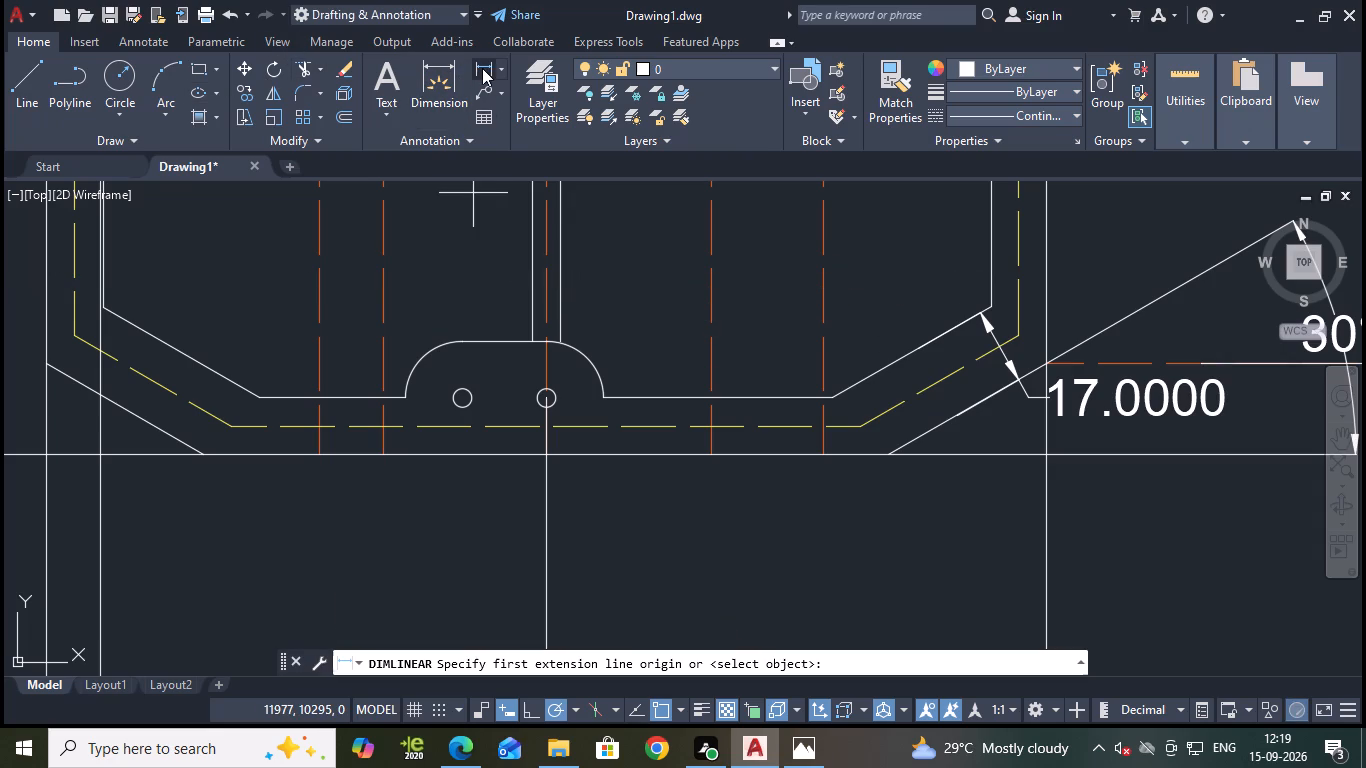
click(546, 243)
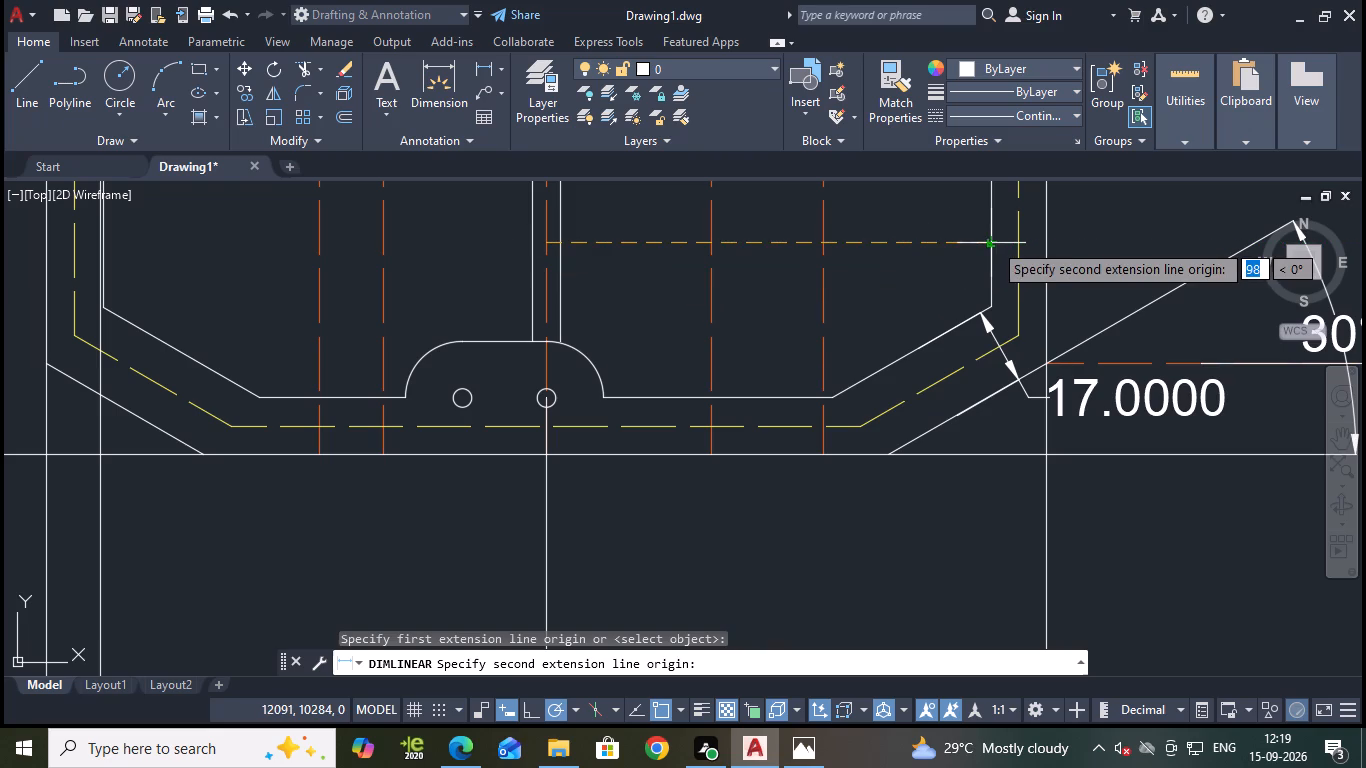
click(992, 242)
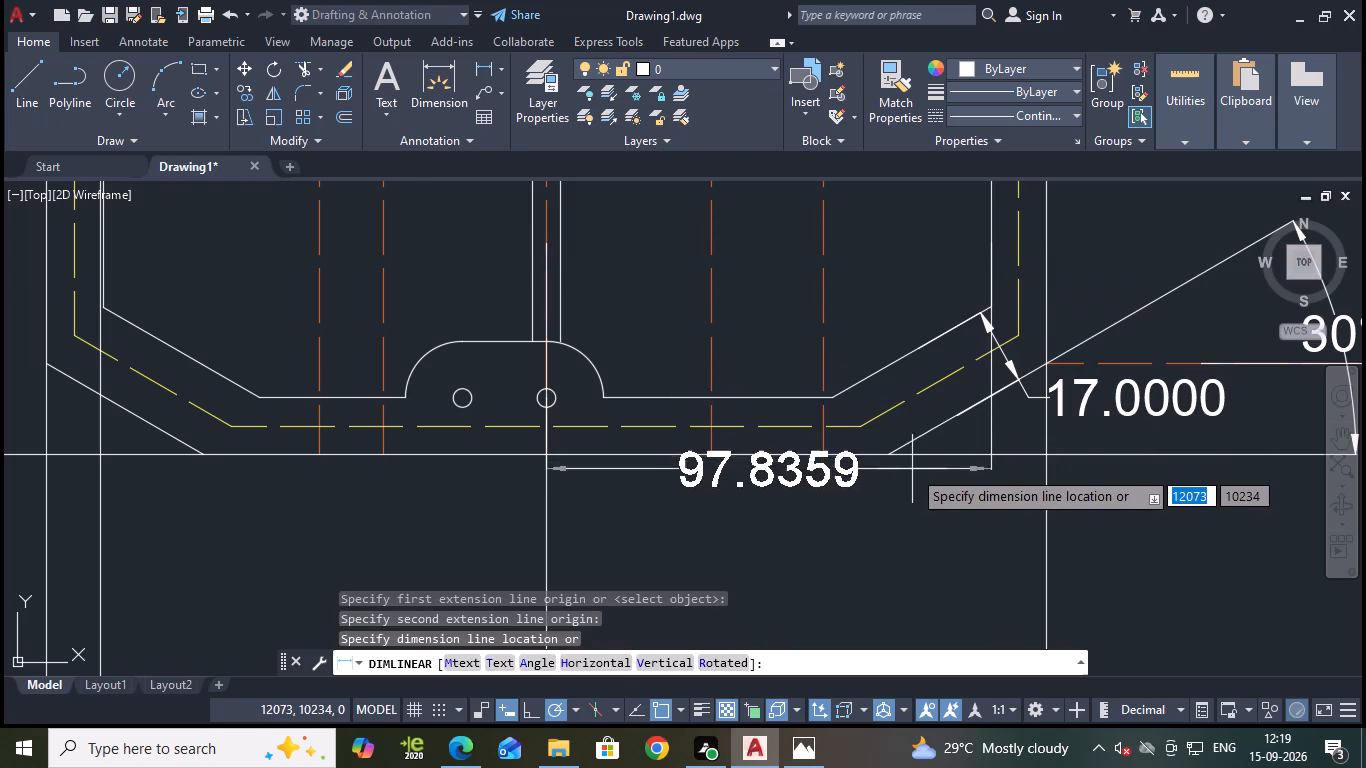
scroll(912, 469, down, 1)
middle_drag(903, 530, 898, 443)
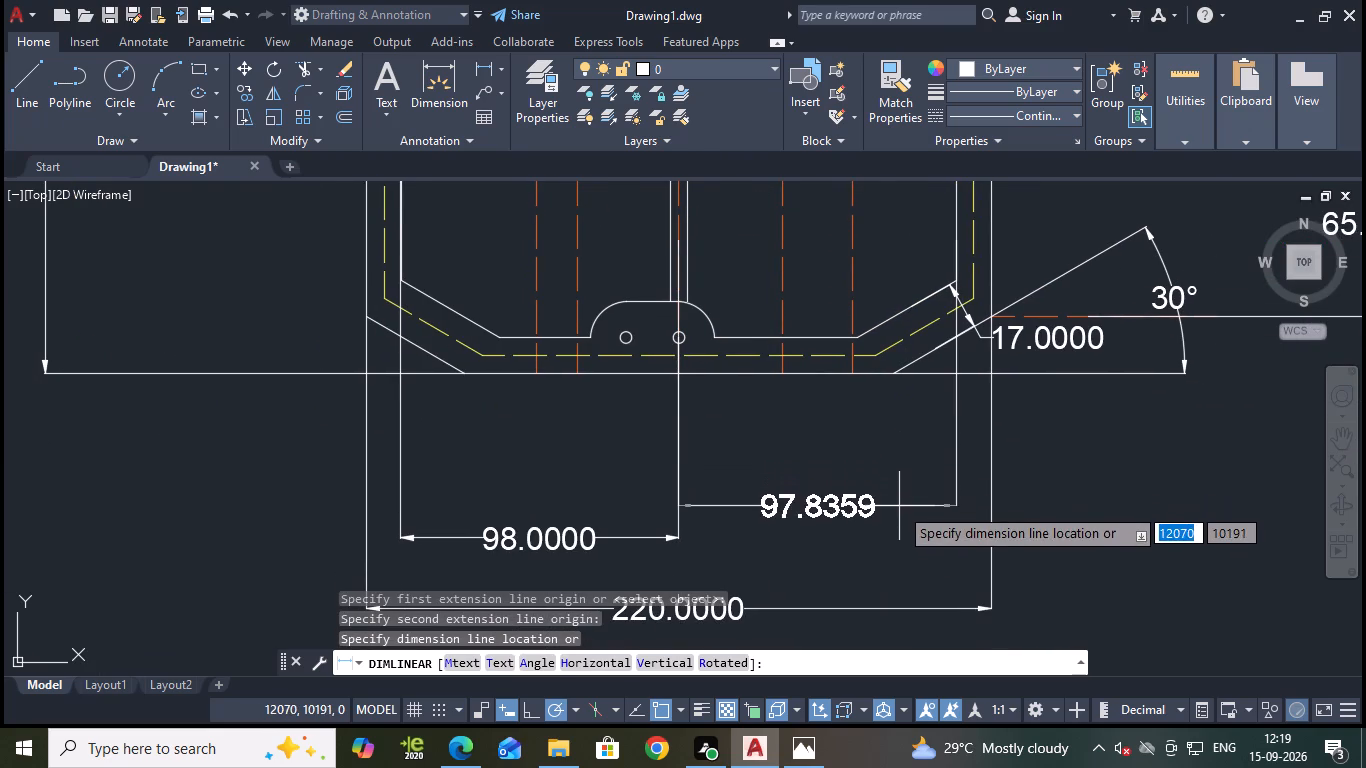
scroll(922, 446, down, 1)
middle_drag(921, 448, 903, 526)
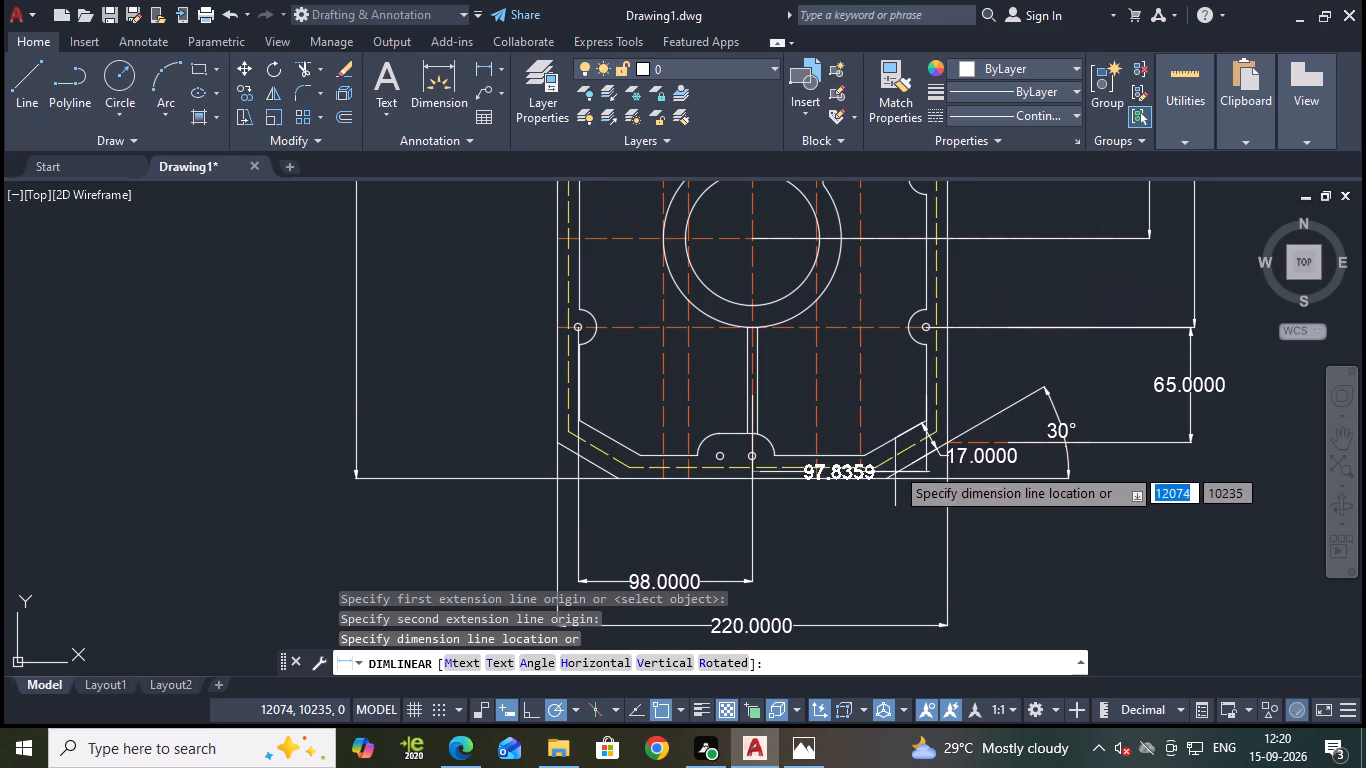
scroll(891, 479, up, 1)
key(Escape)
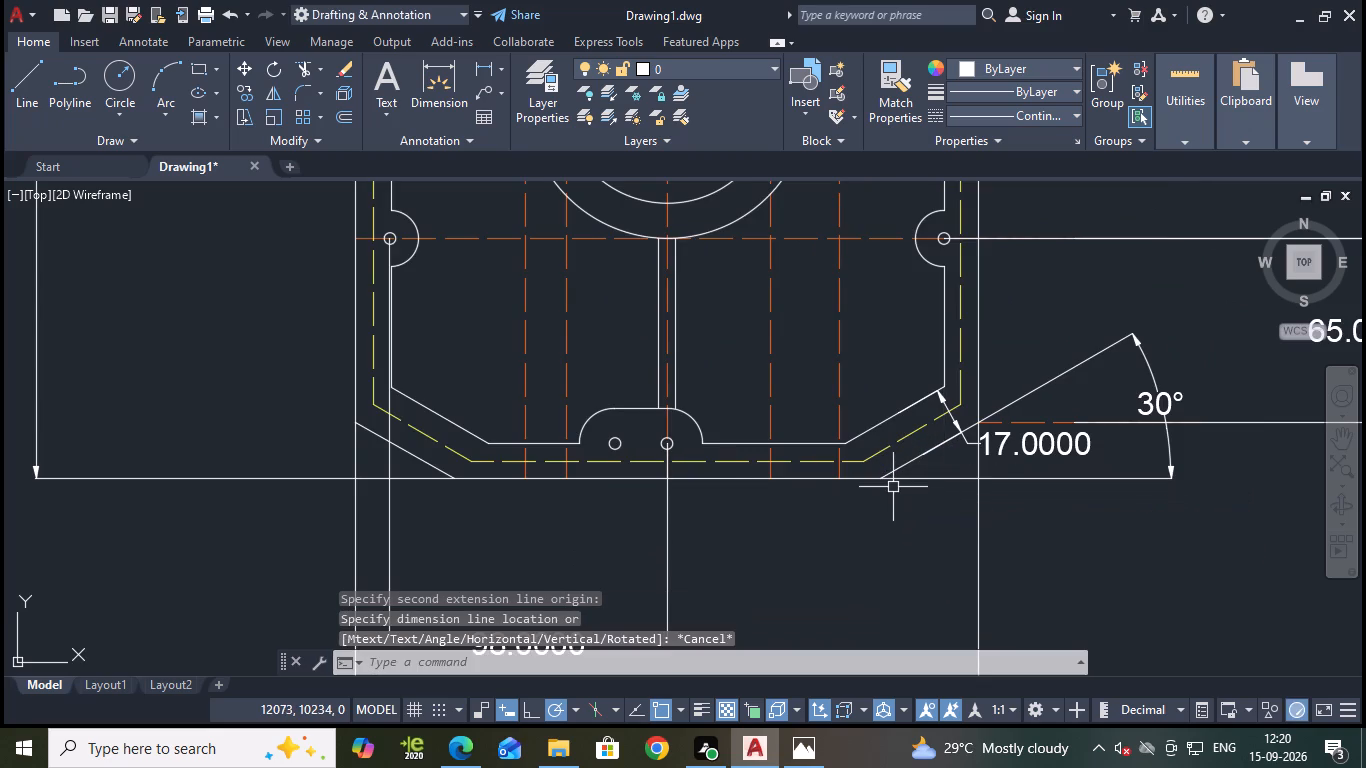
Offset the plate's vertical centreline through the bottom hole by 97 toward the right inner wall.
click(670, 318)
key(o)
key(Return)
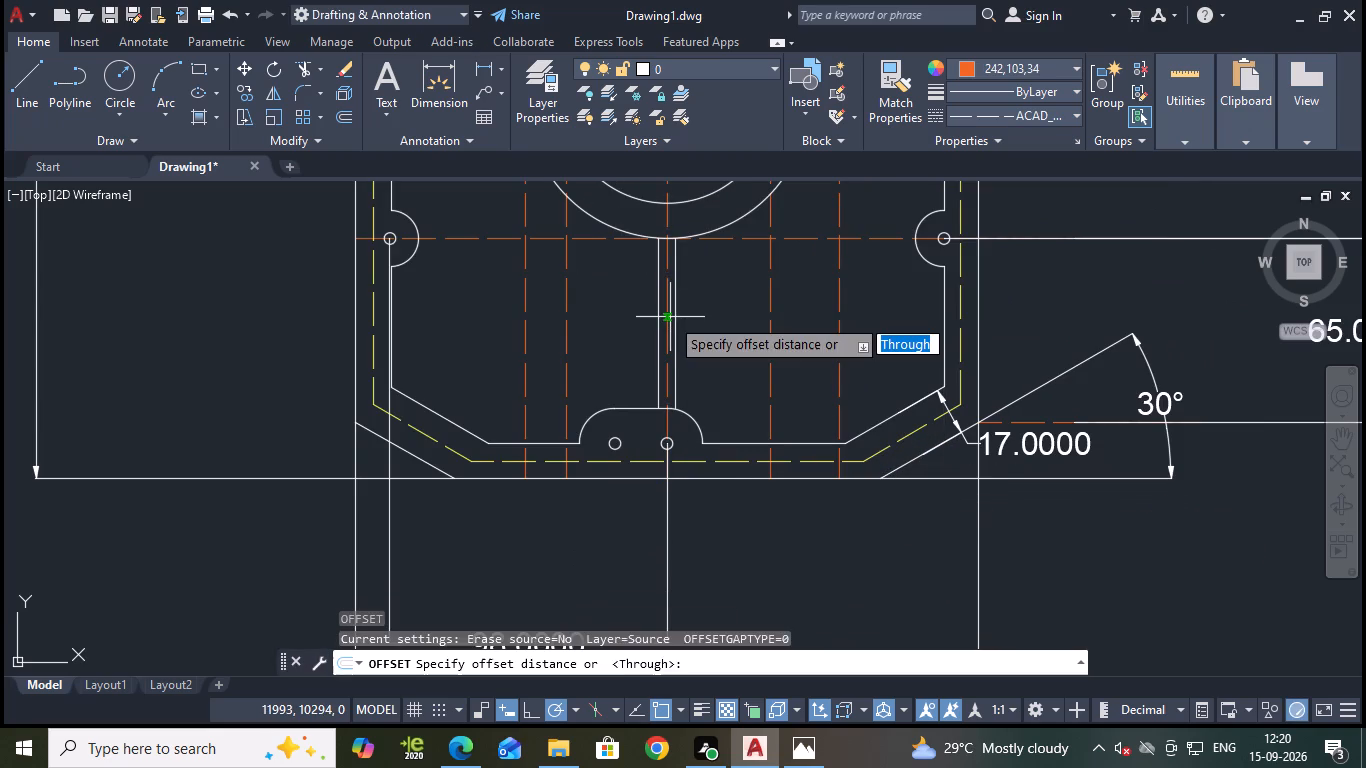
key(Return)
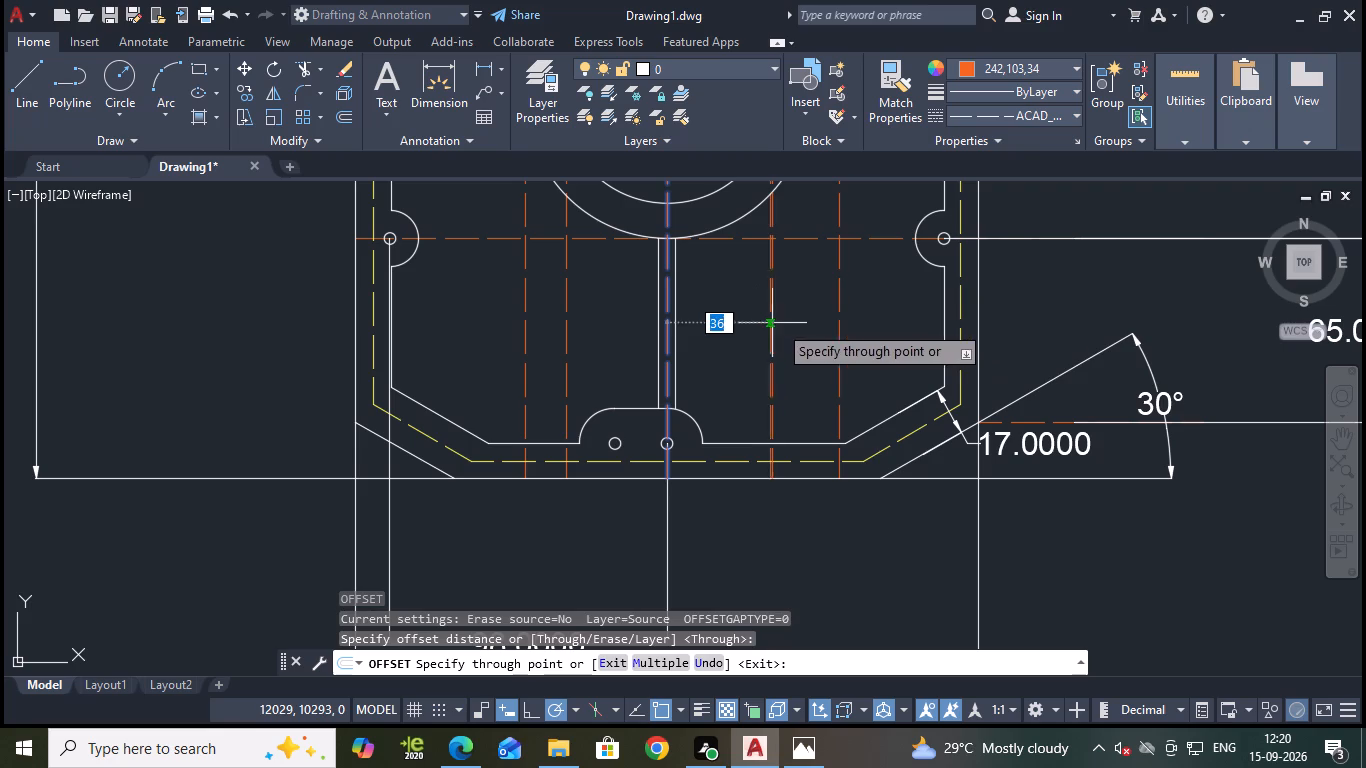
scroll(935, 326, up, 2)
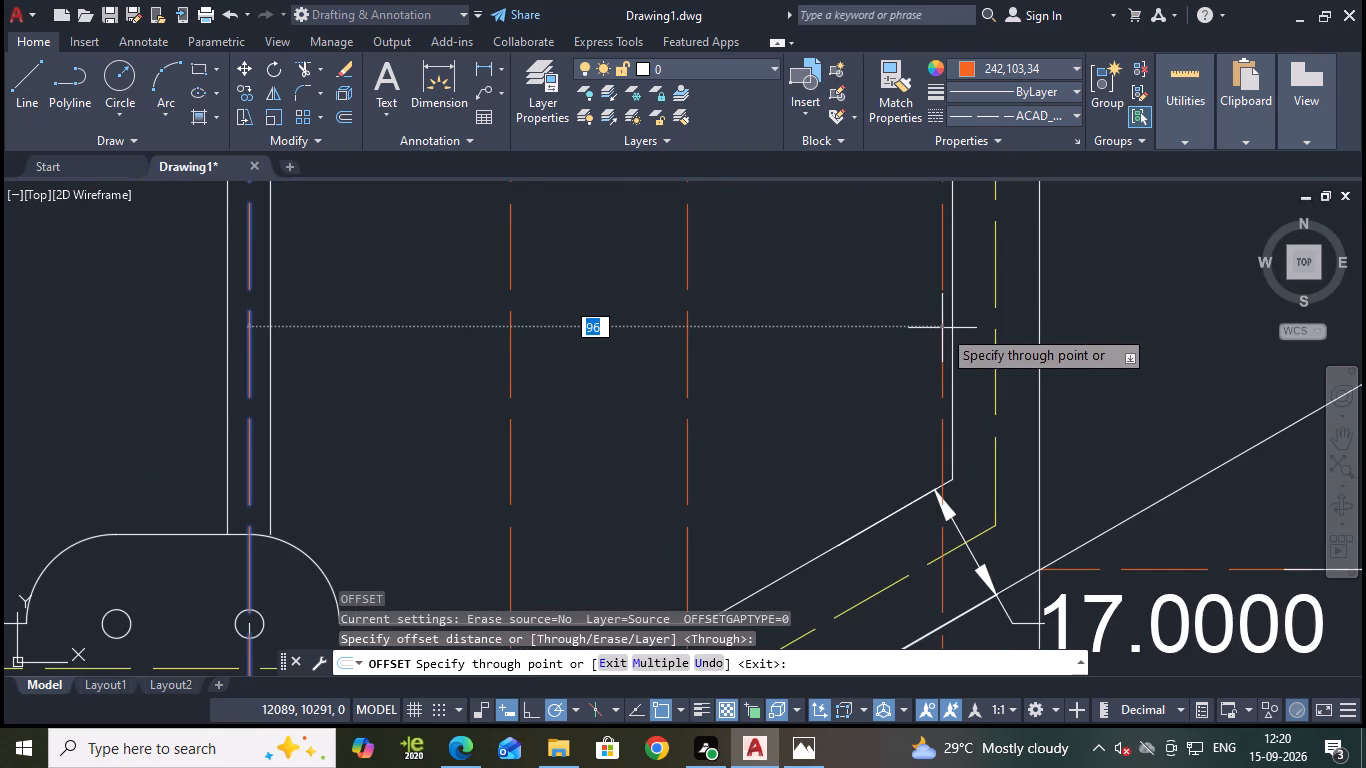
text(978)
key(BackSpace)
key(Return)
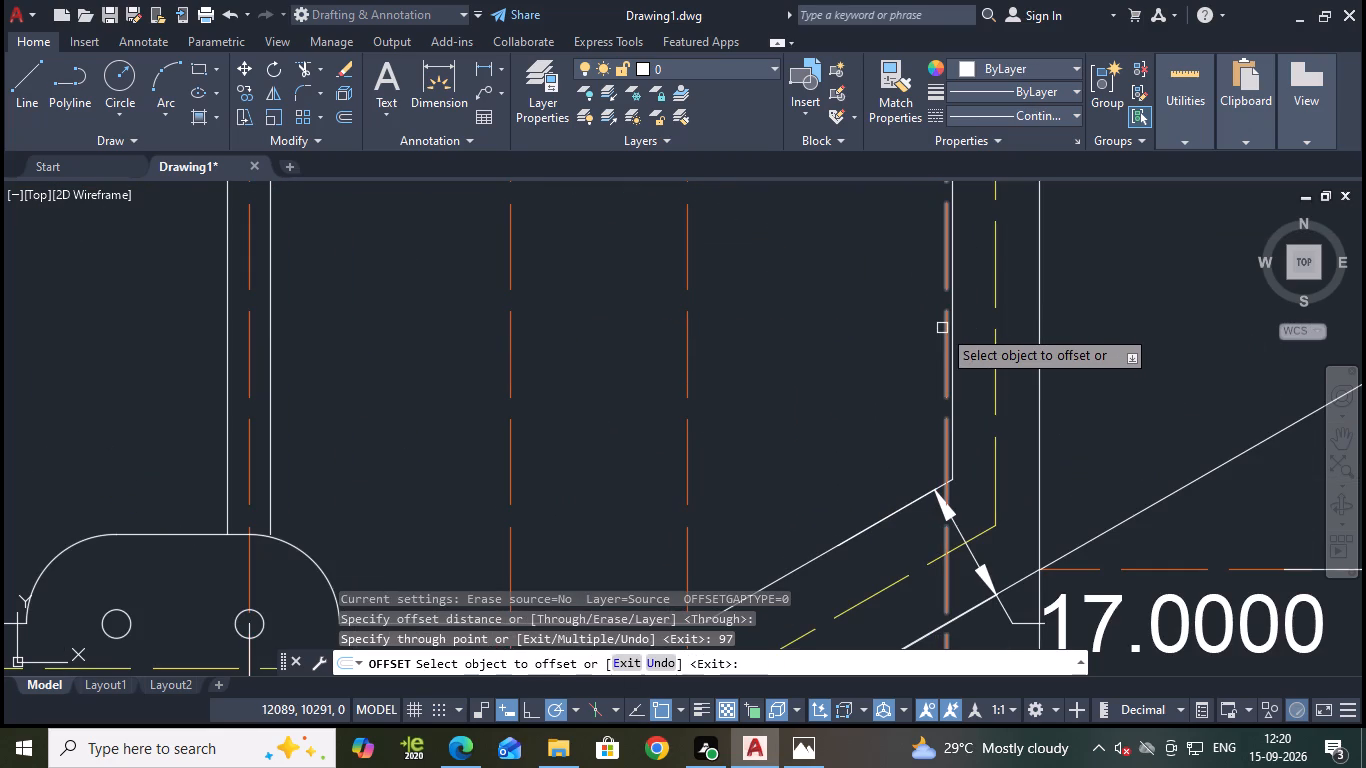
Set the linetype and colour of the line offset by 97 beside the right inner wall to ByLayer.
scroll(1064, 270, down, 2)
middle_drag(1079, 263, 1074, 292)
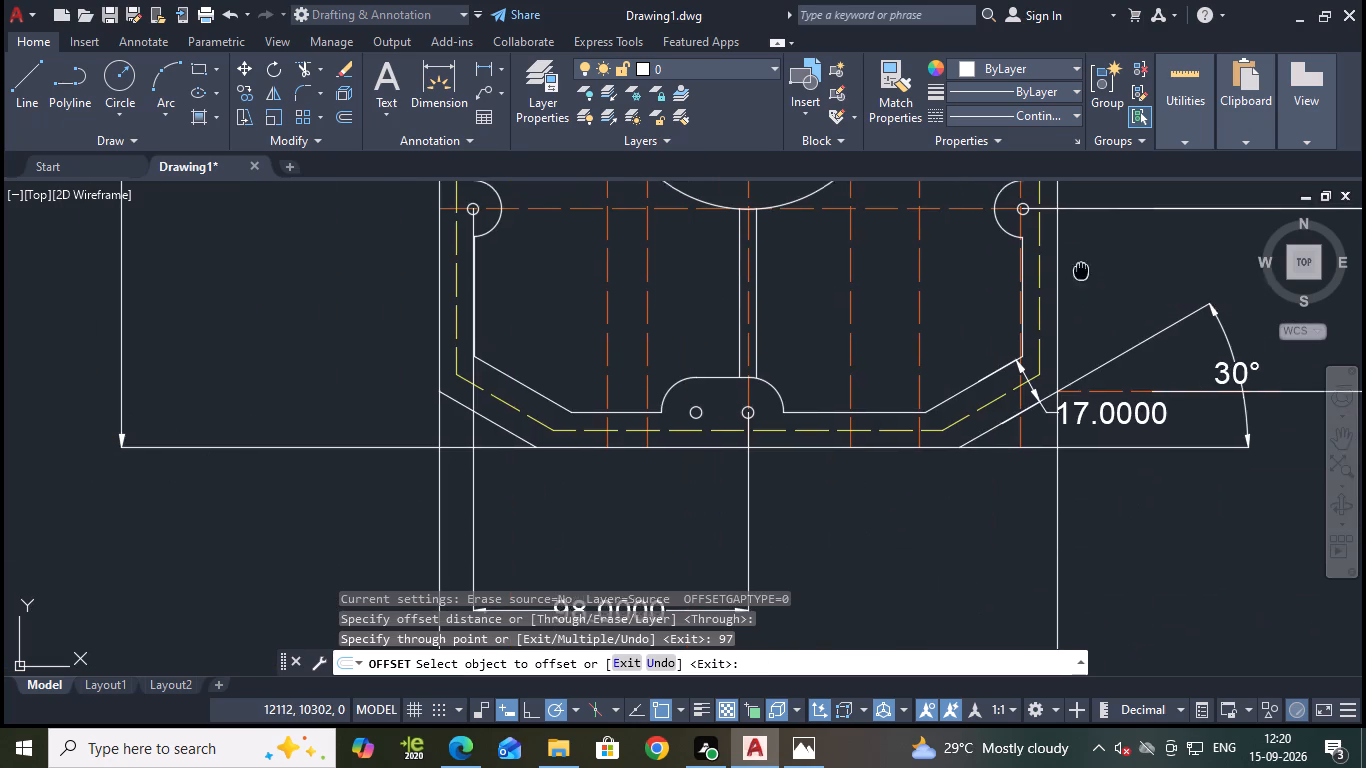
middle_drag(1074, 292, 961, 512)
scroll(987, 418, down, 1)
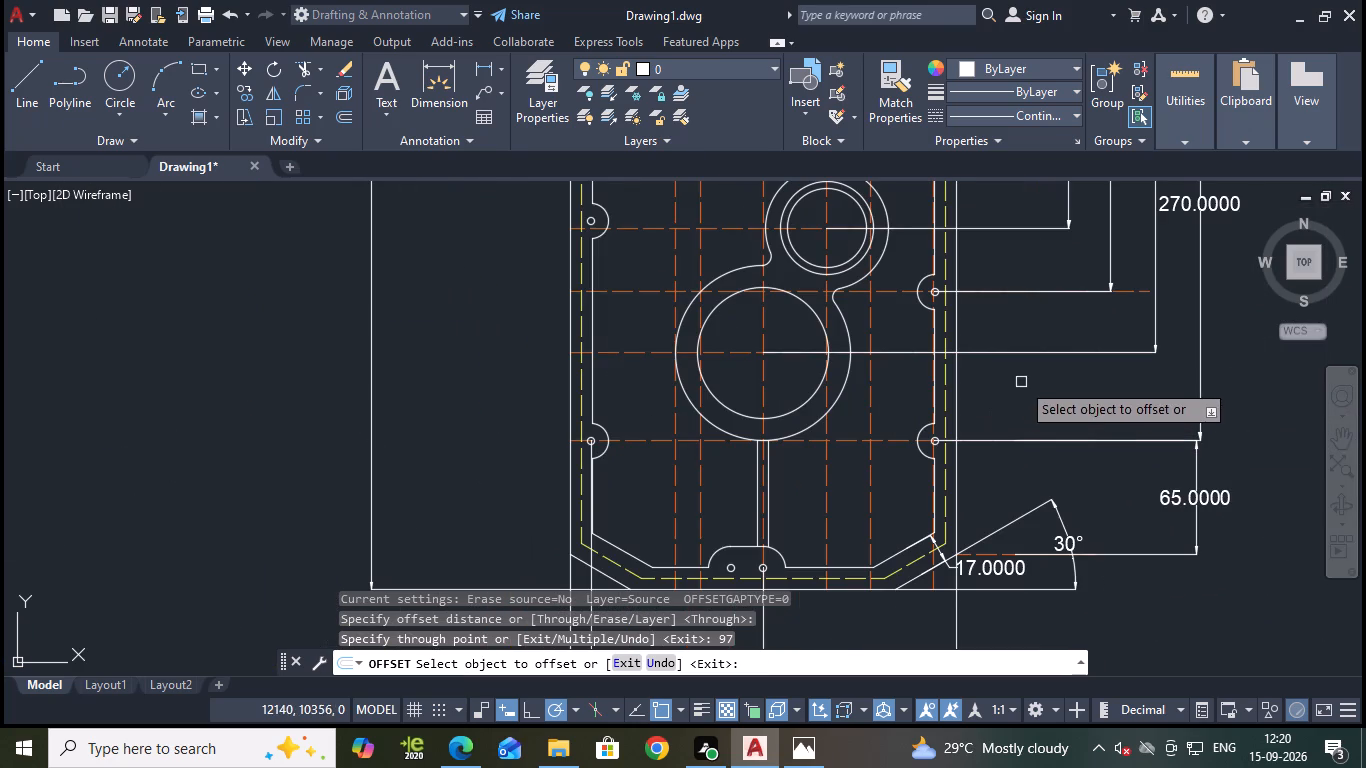
middle_drag(1000, 257, 1004, 402)
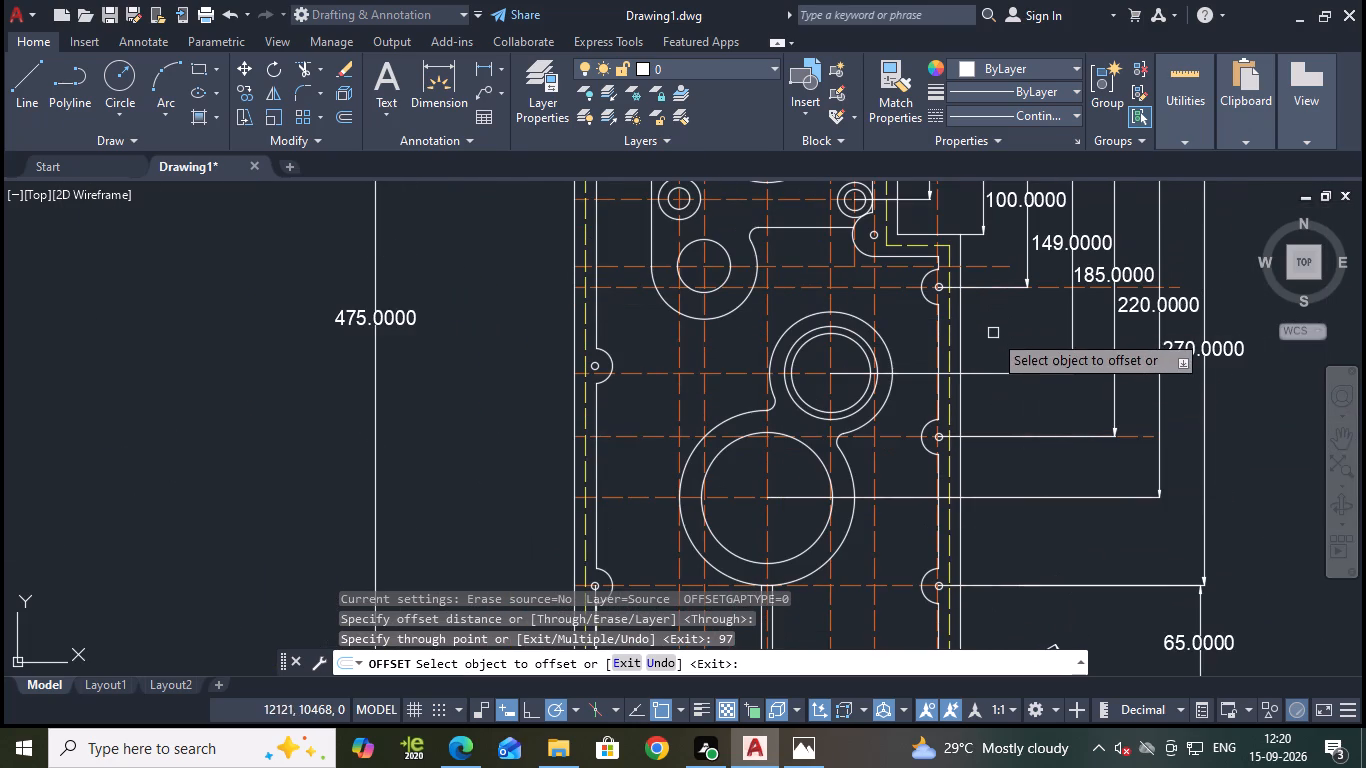
scroll(930, 264, up, 3)
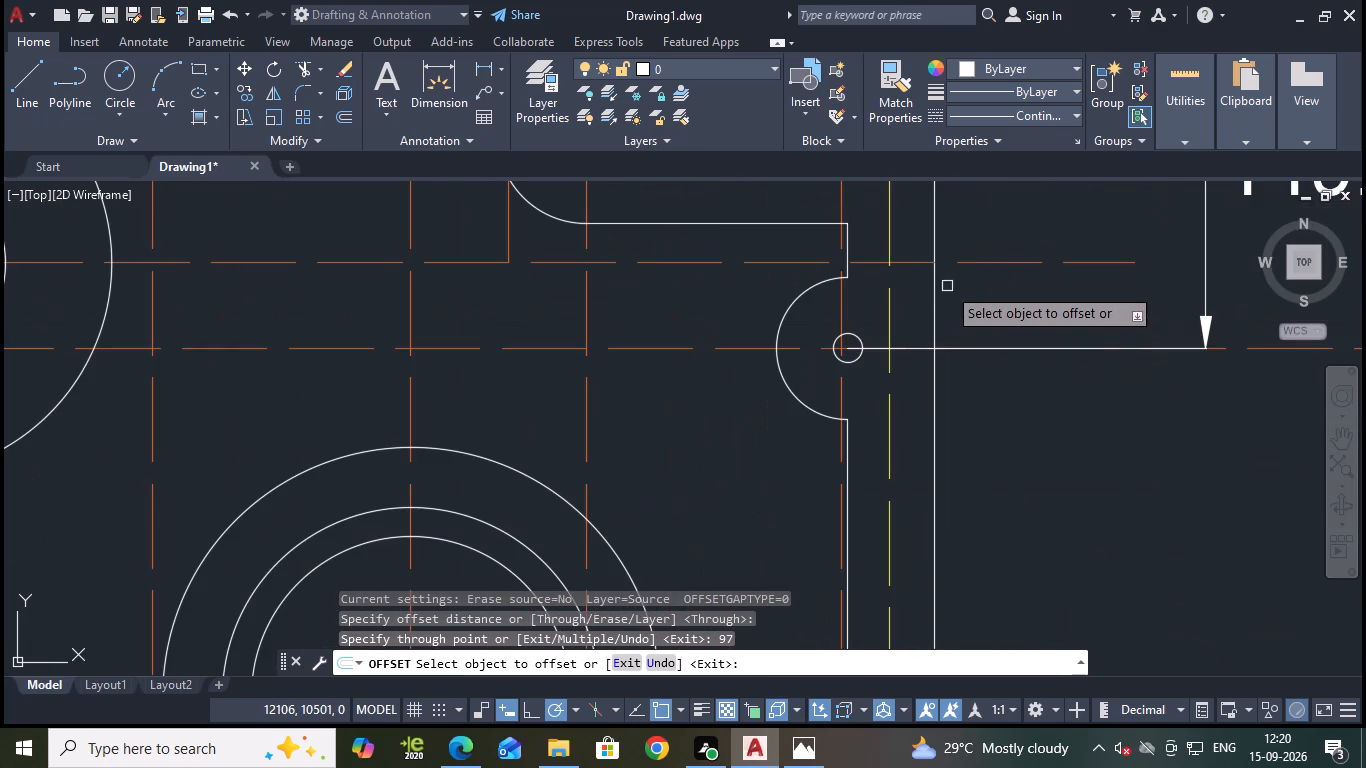
key(Escape)
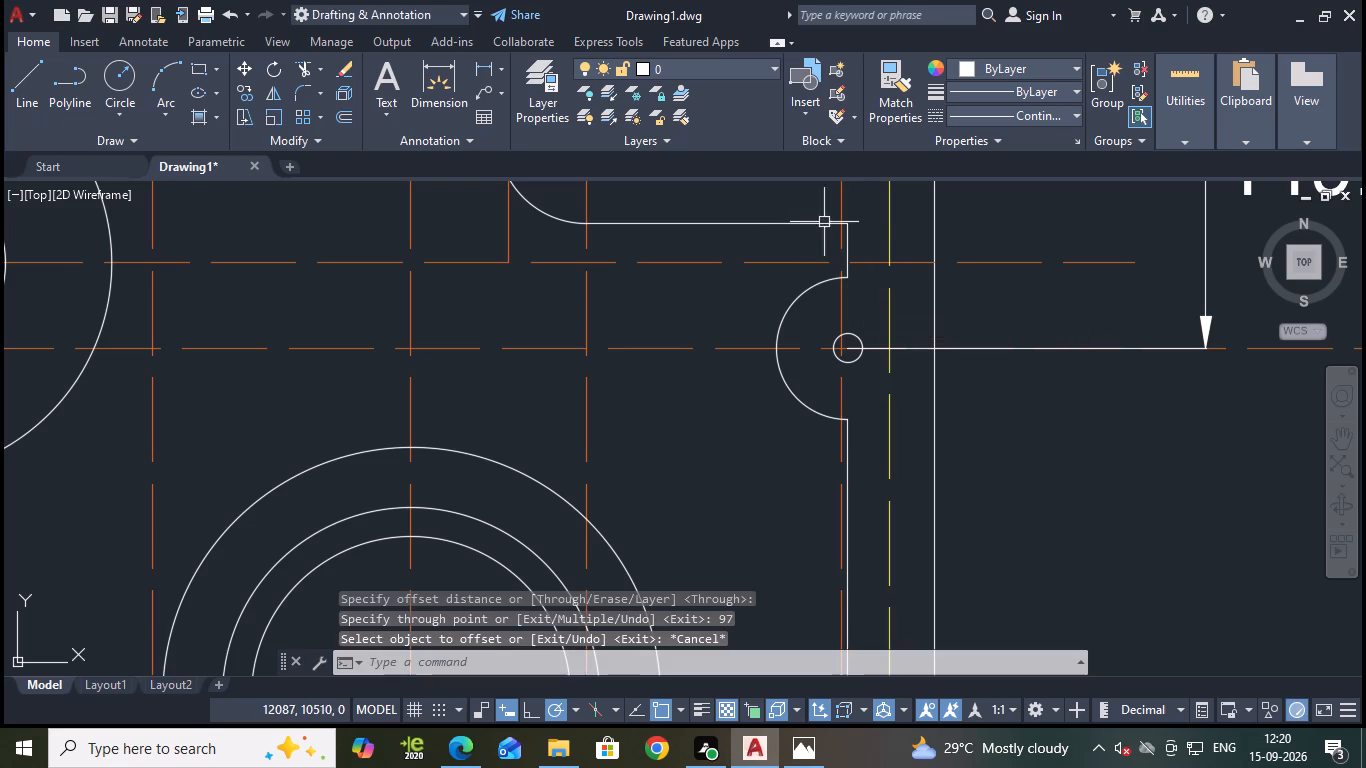
click(843, 202)
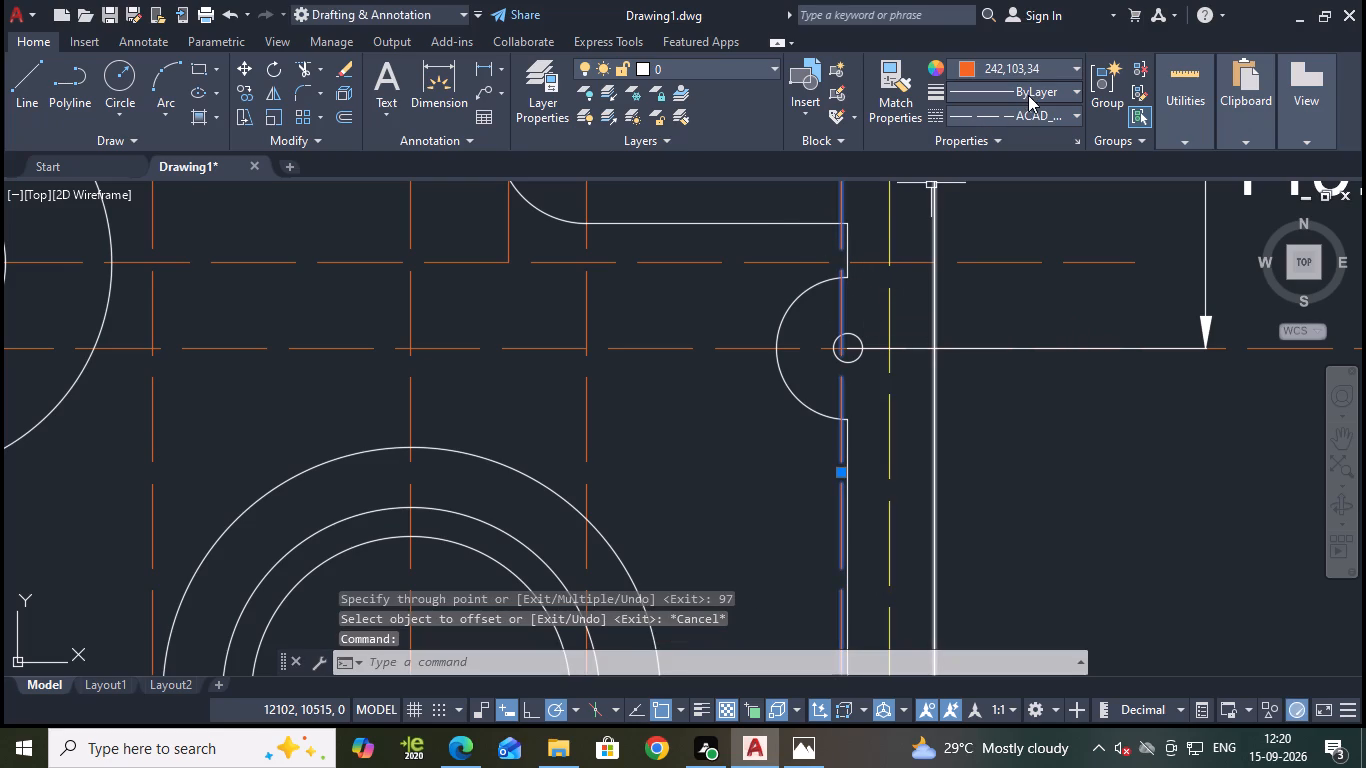
click(1033, 105)
click(1059, 135)
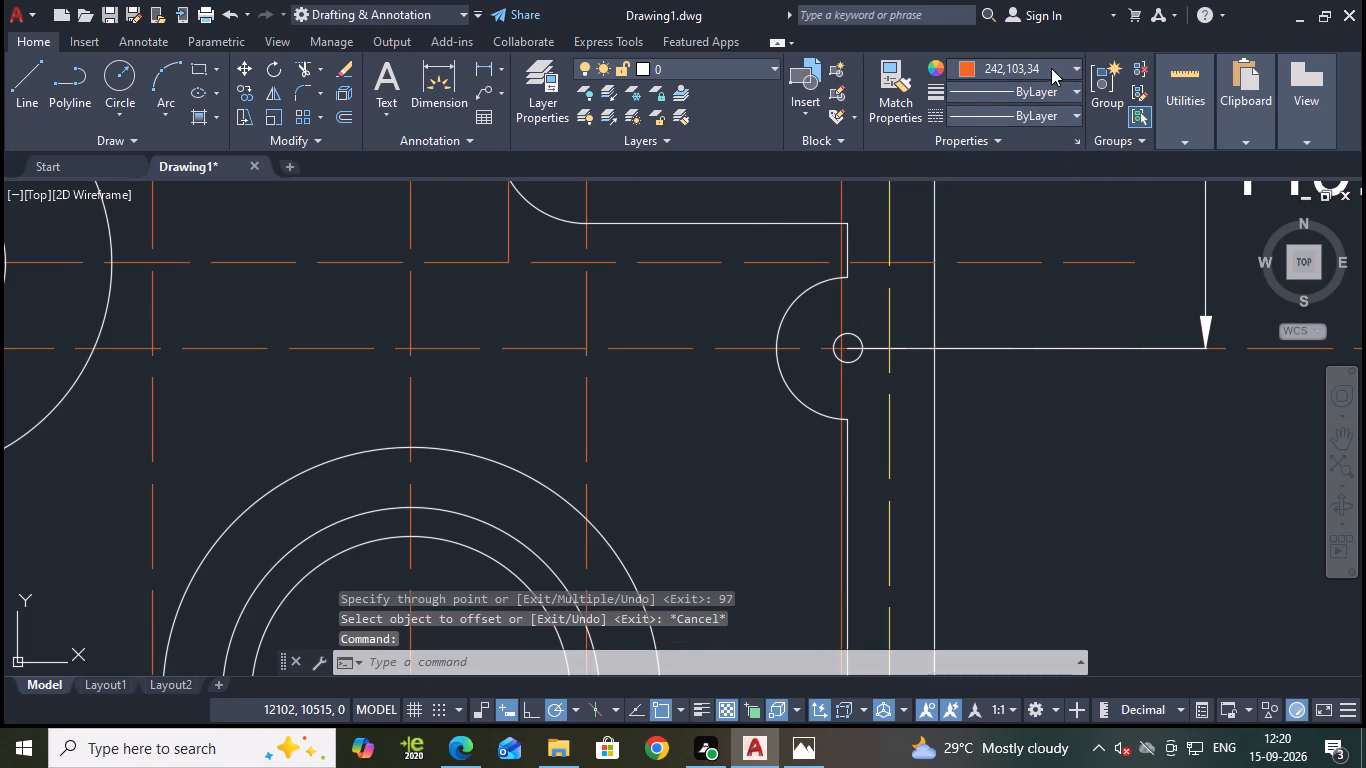
click(1050, 66)
click(974, 98)
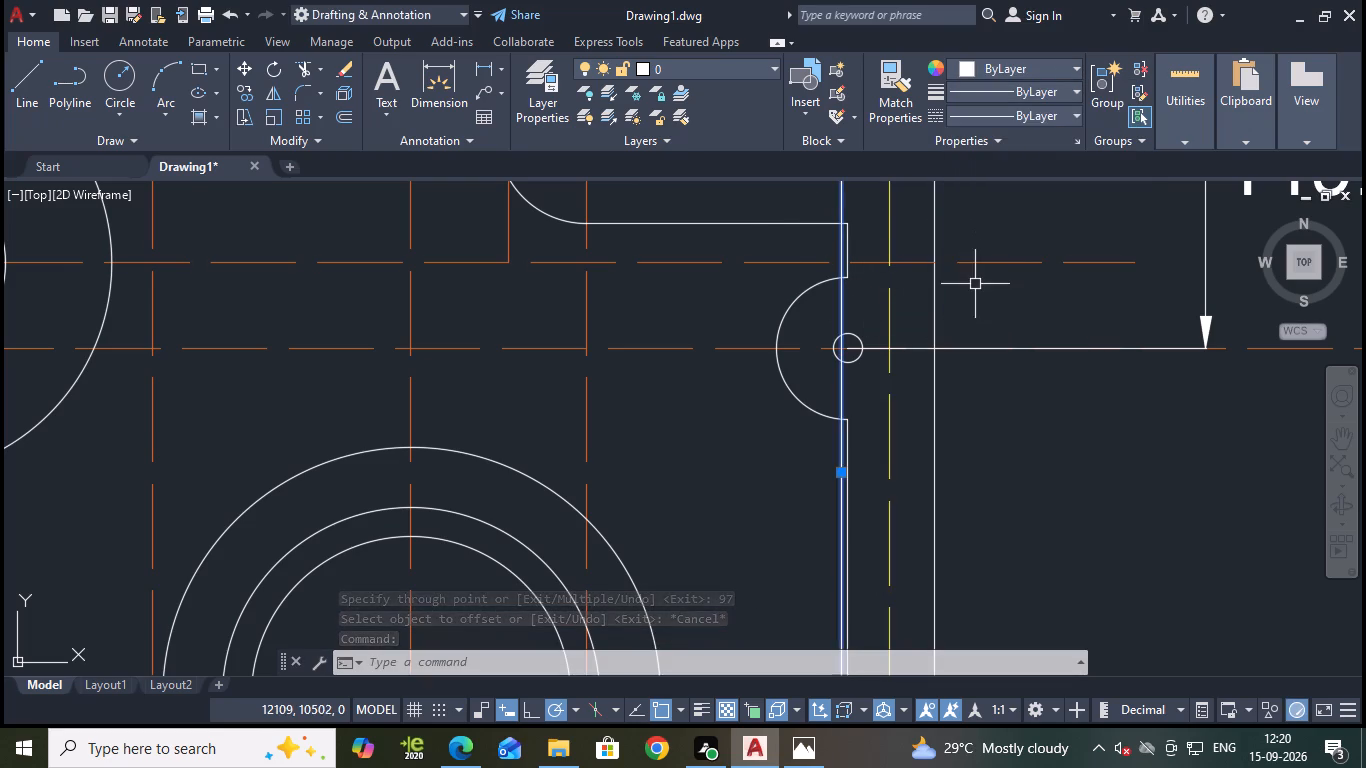
key(Escape)
middle_drag(1009, 243, 1036, 367)
key(Escape)
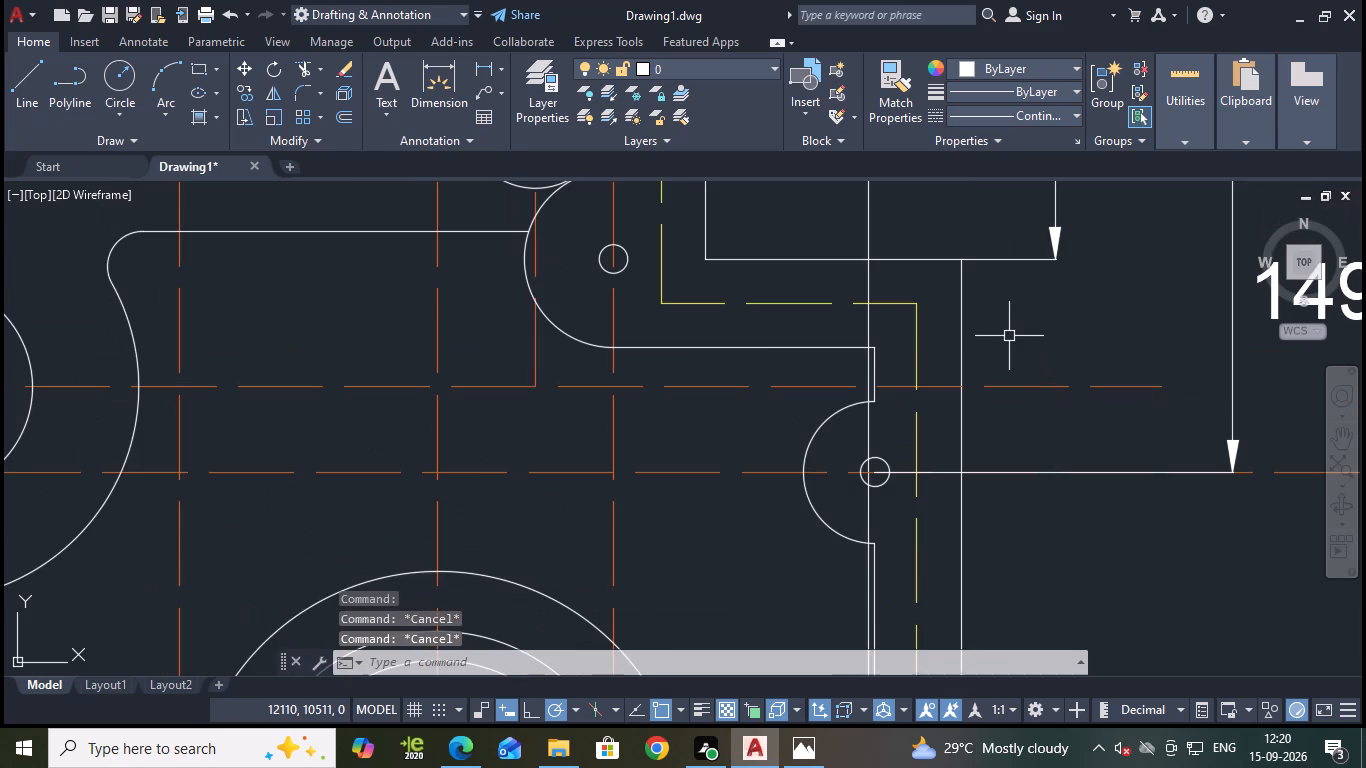
Trim away the part of the offset line that extends above the inner wall's horizontal ledge.
text(tr)
key(Return)
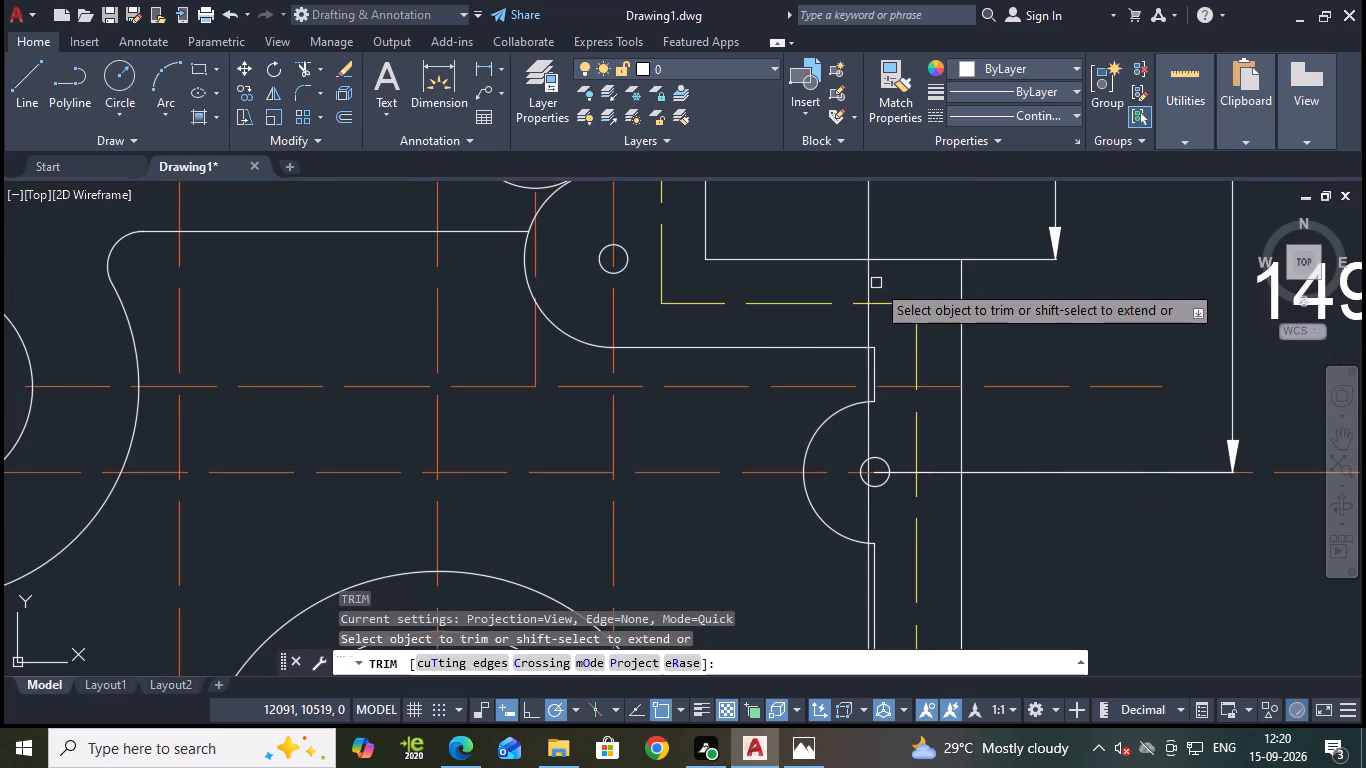
click(872, 286)
click(866, 223)
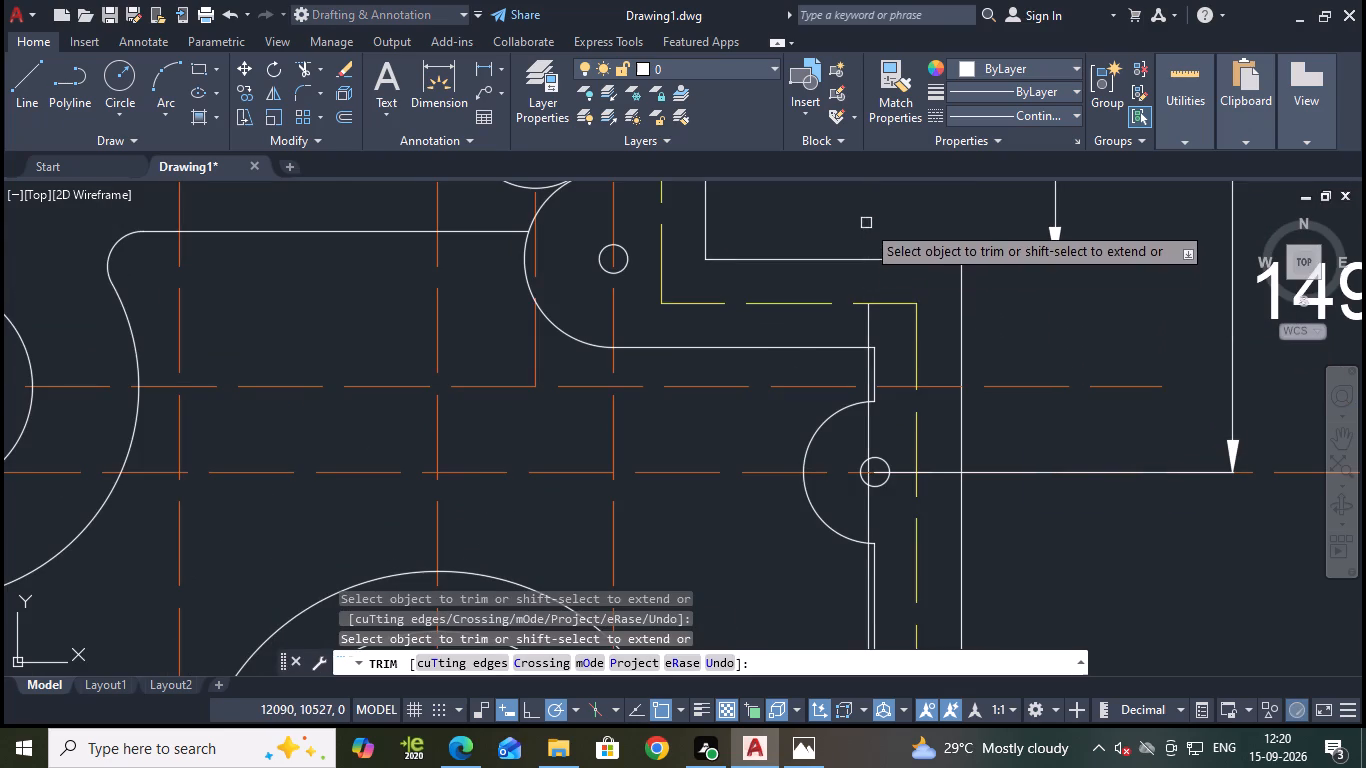
click(864, 325)
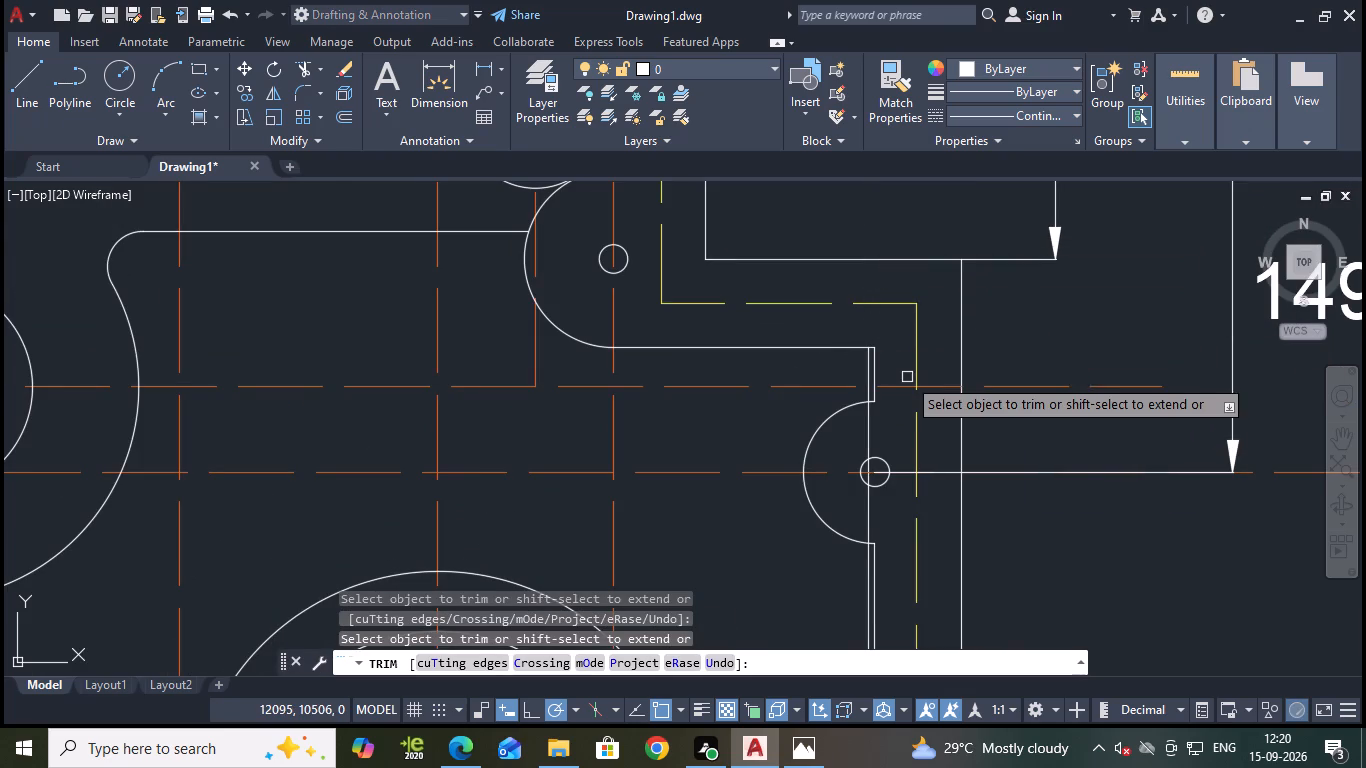
Trim away the old right wall segment between the ledge and the upper notch, including the ledge's overhanging end.
scroll(880, 400, up, 2)
click(862, 401)
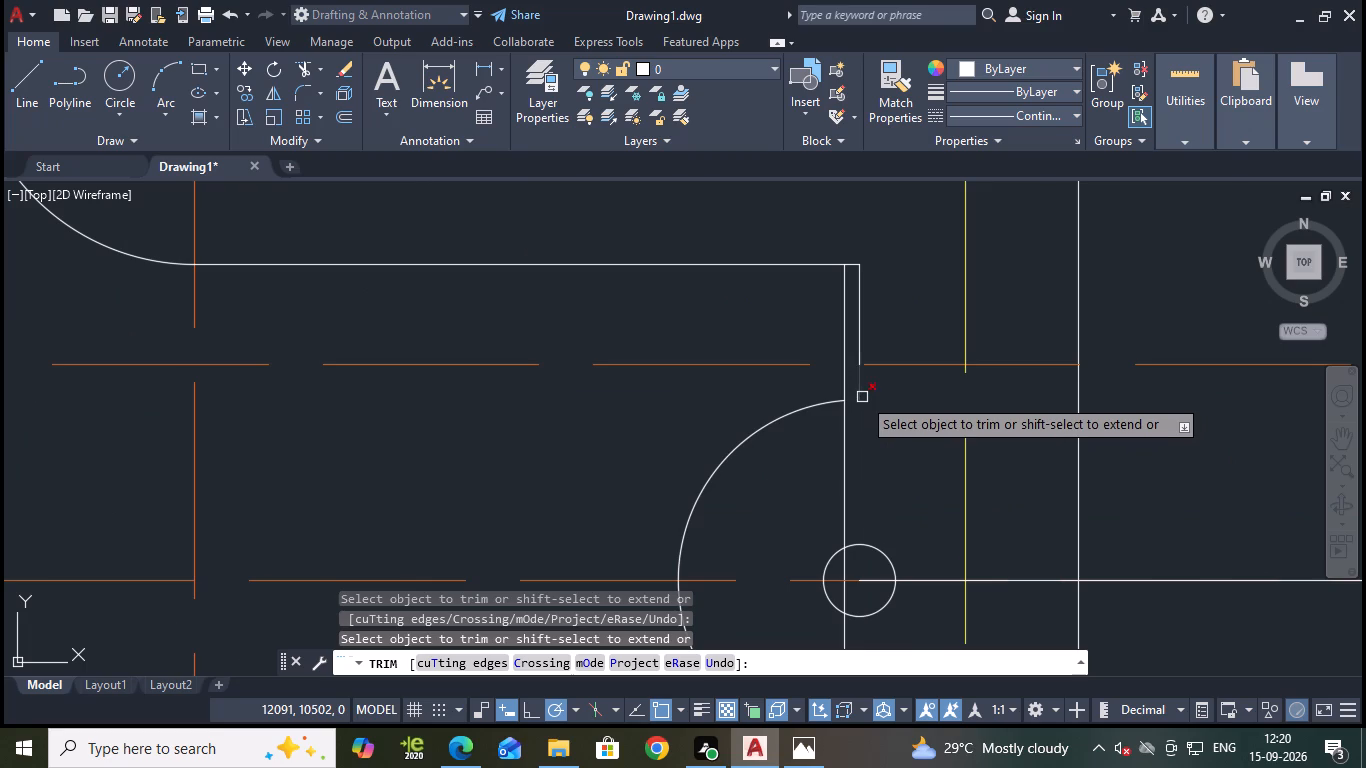
click(862, 397)
click(859, 349)
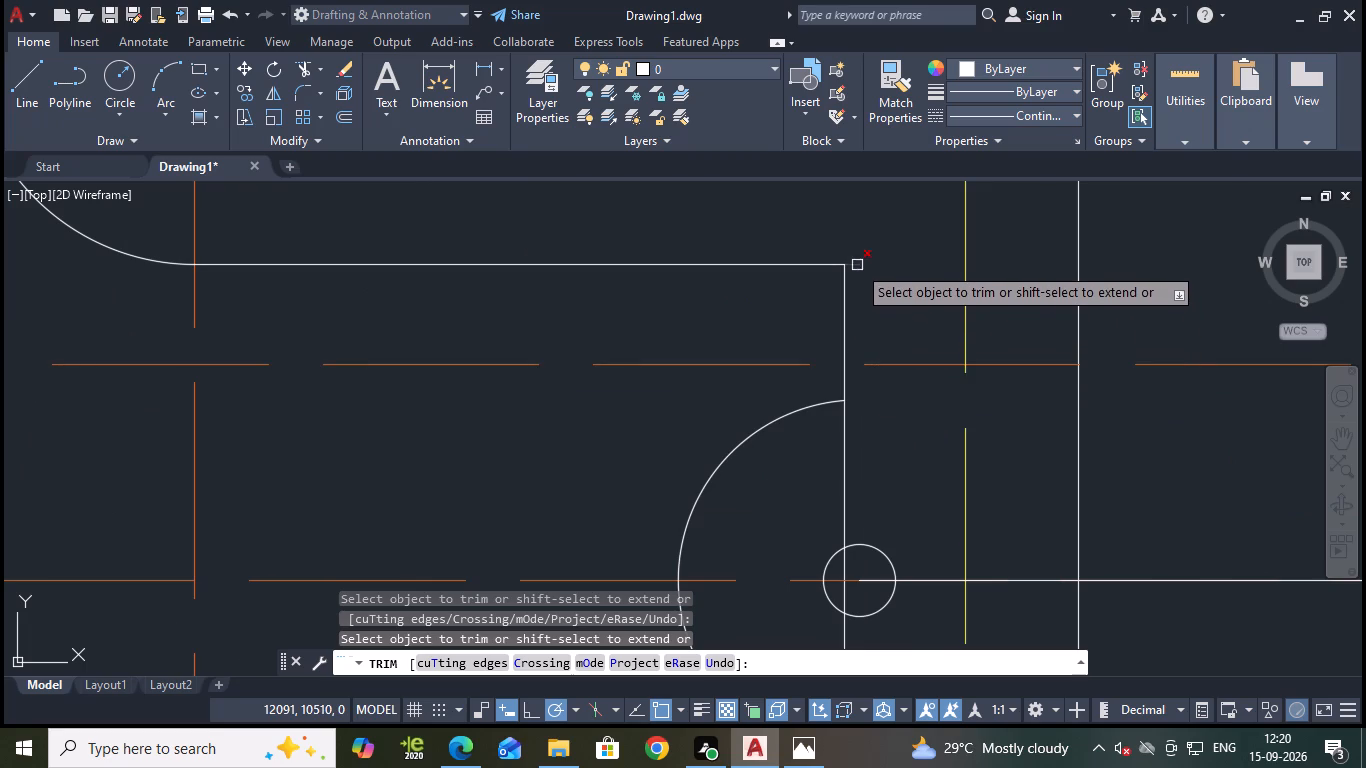
click(857, 264)
Trim the new wall line out of the upper right-wall notch, including the piece inside its hole.
click(850, 458)
click(842, 464)
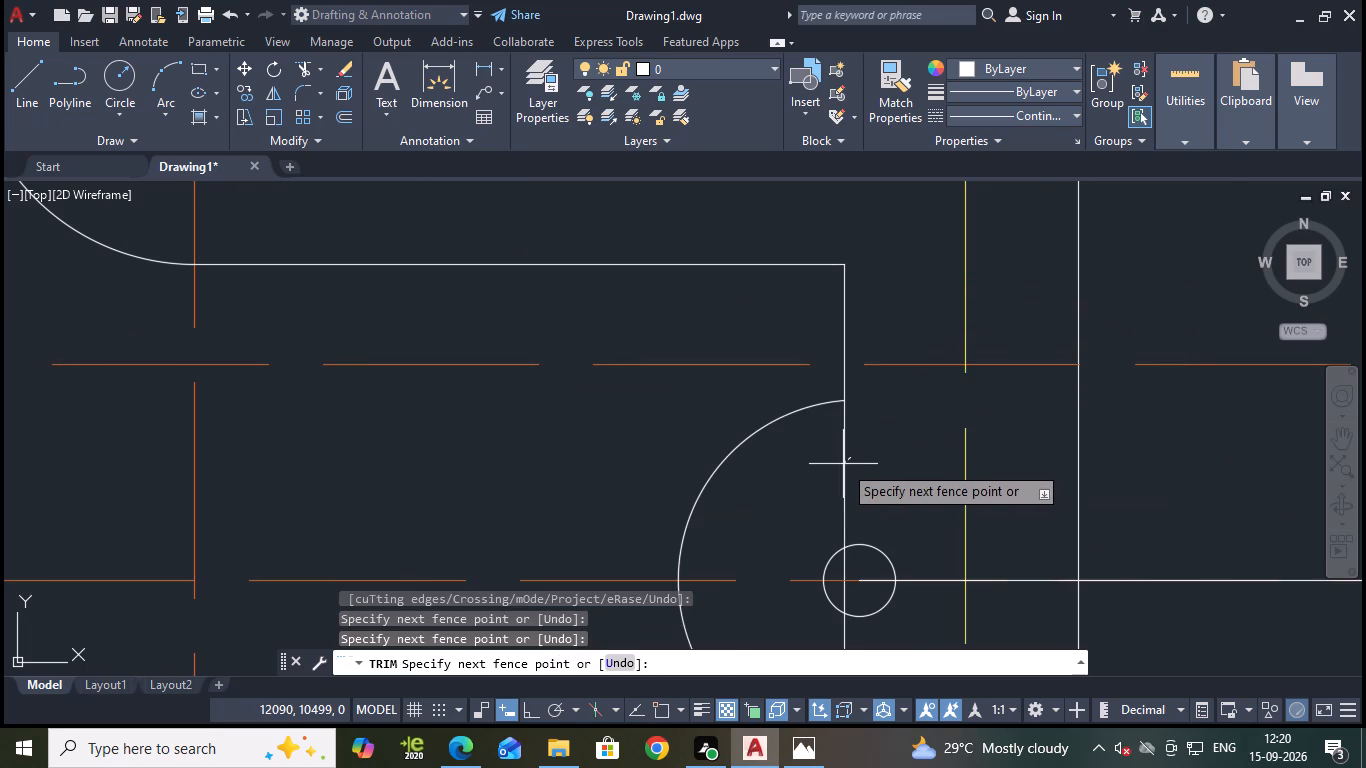
scroll(901, 568, down, 2)
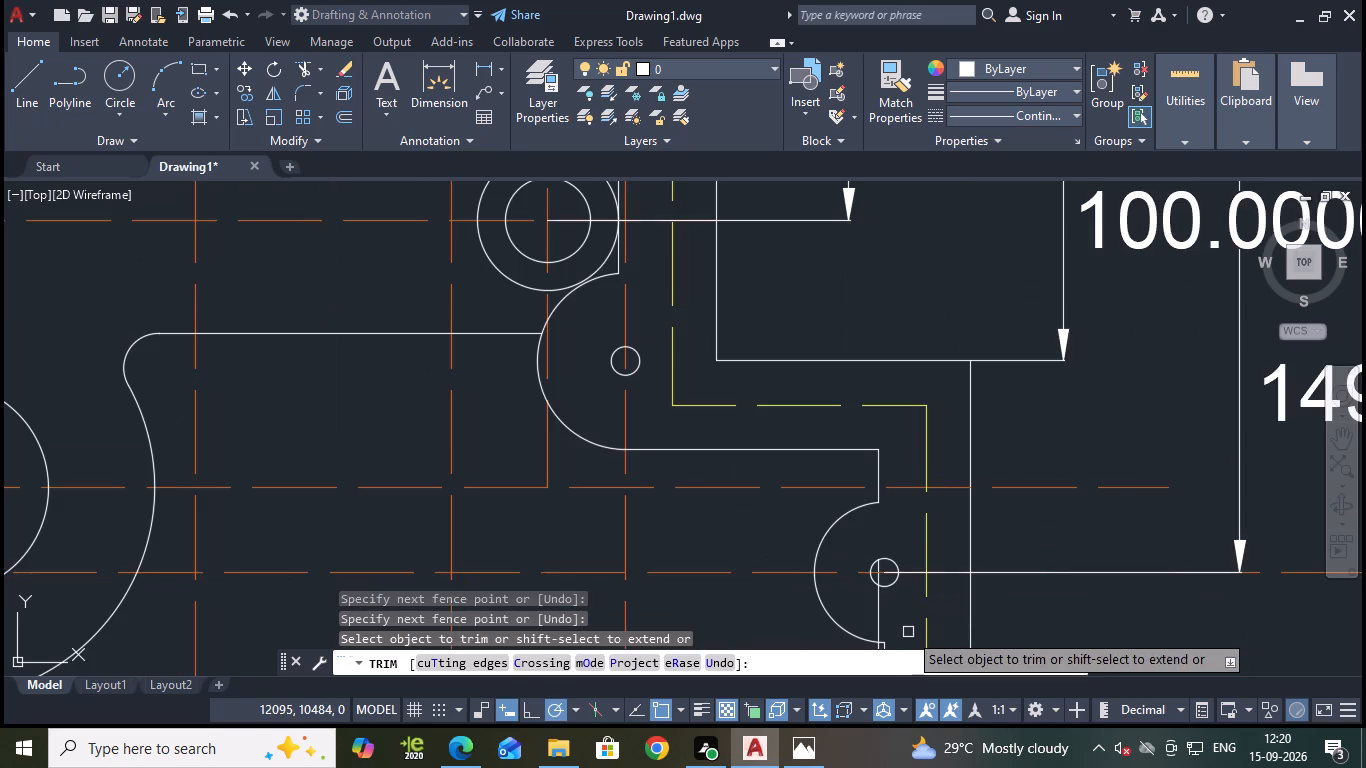
click(882, 624)
scroll(880, 577, up, 2)
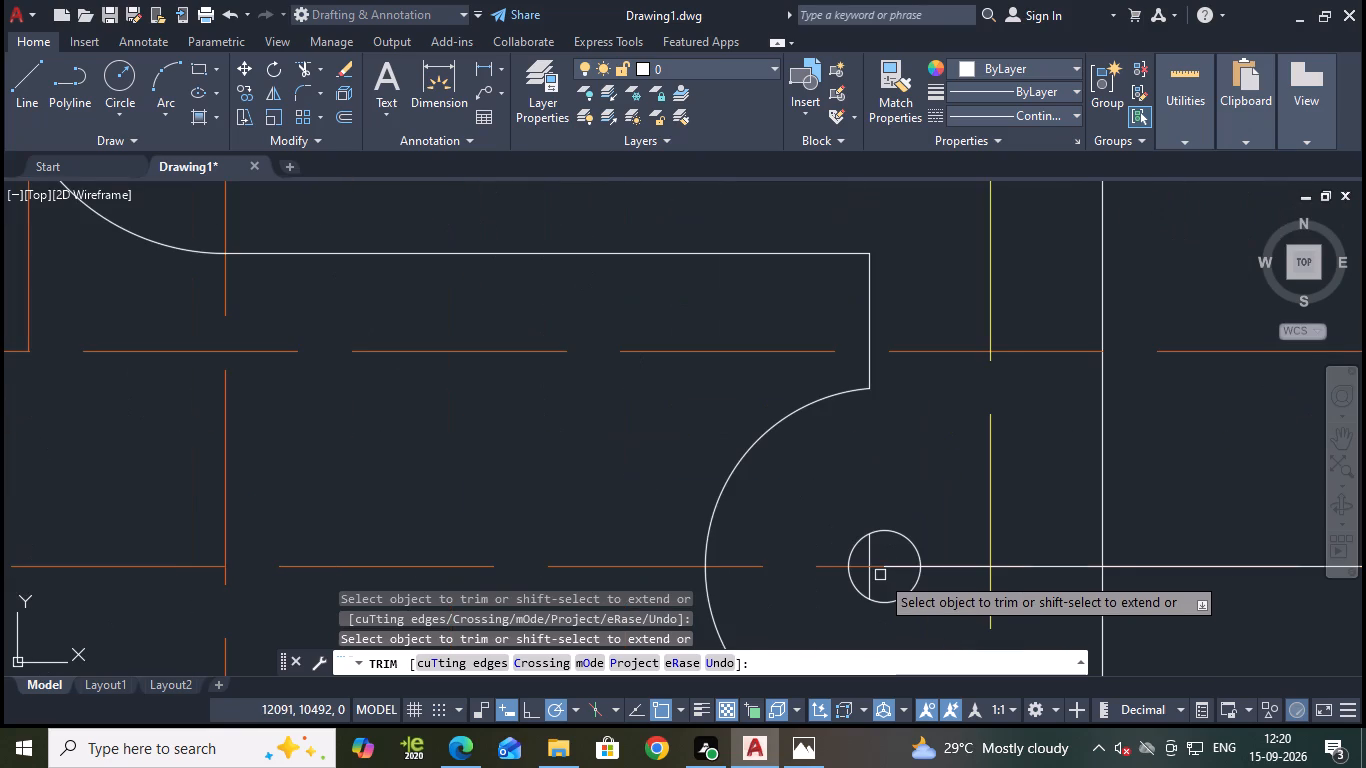
click(869, 578)
click(866, 556)
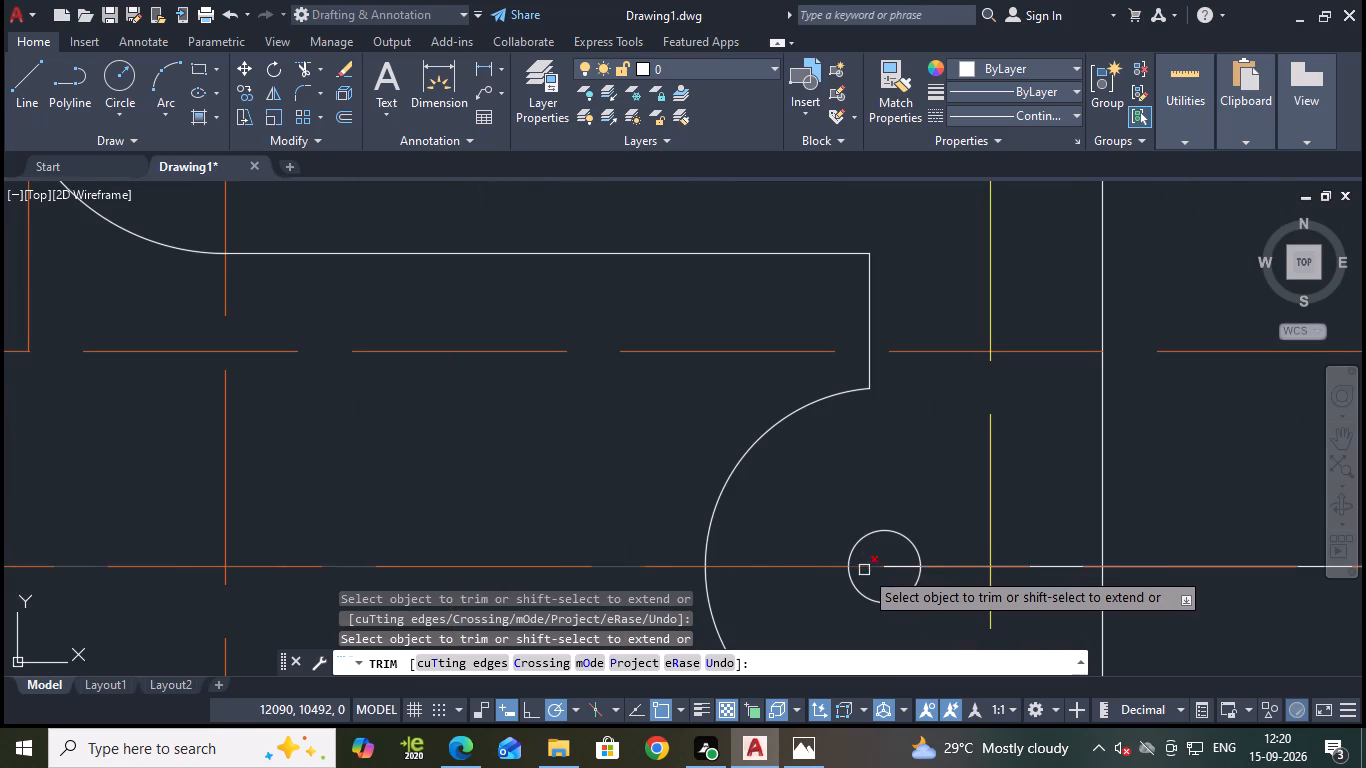
Trim the old wall segment and arc overhangs between the upper and middle right-wall notches, plus the new line above the middle notch's hole.
scroll(863, 571, down, 2)
scroll(1045, 596, down, 1)
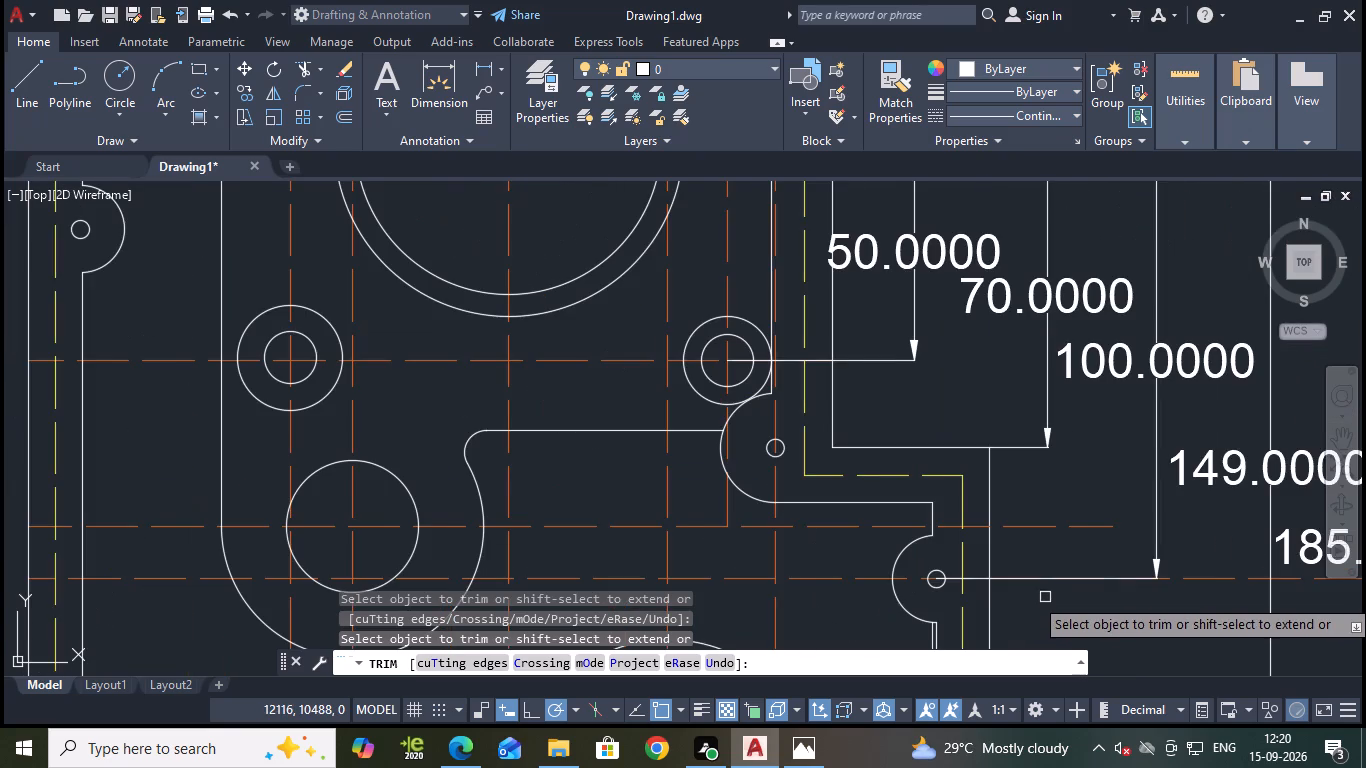
middle_drag(1044, 597, 996, 404)
scroll(877, 511, up, 2)
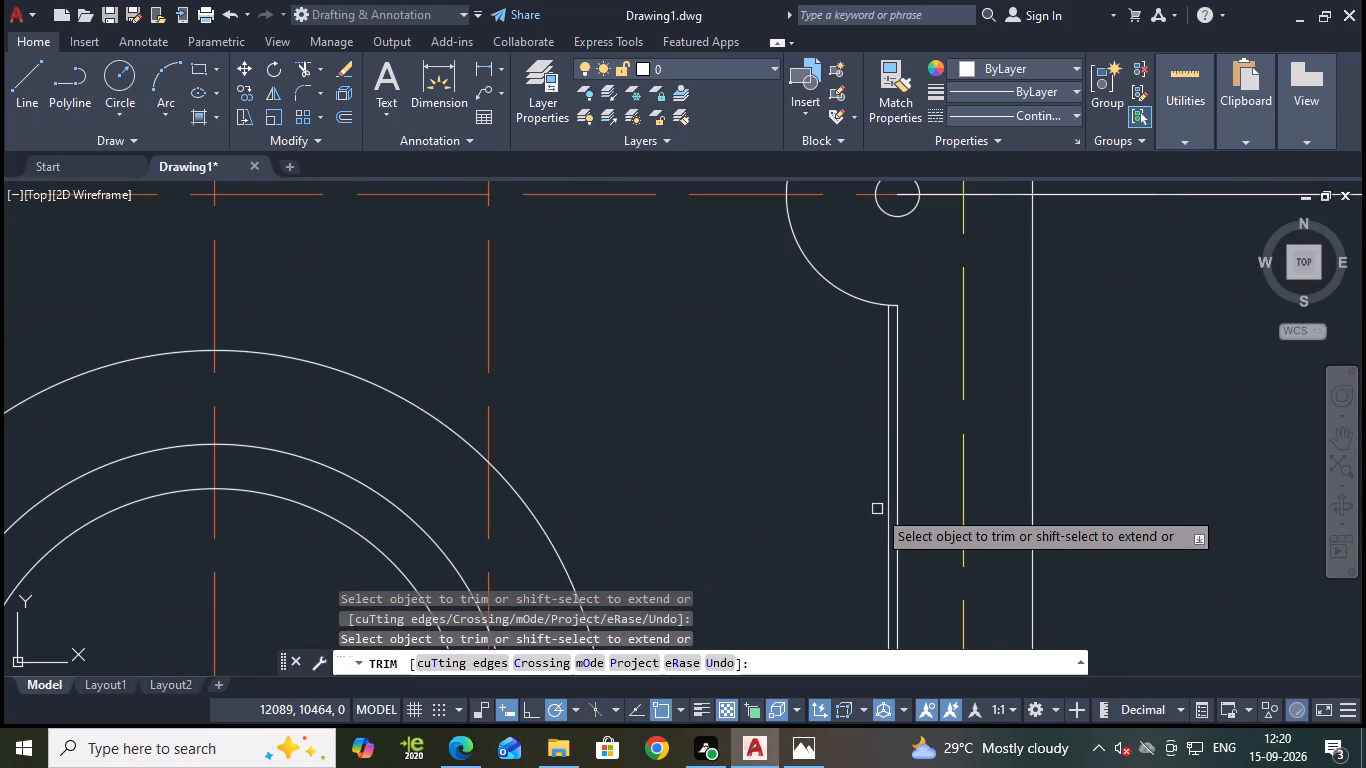
scroll(774, 509, down, 2)
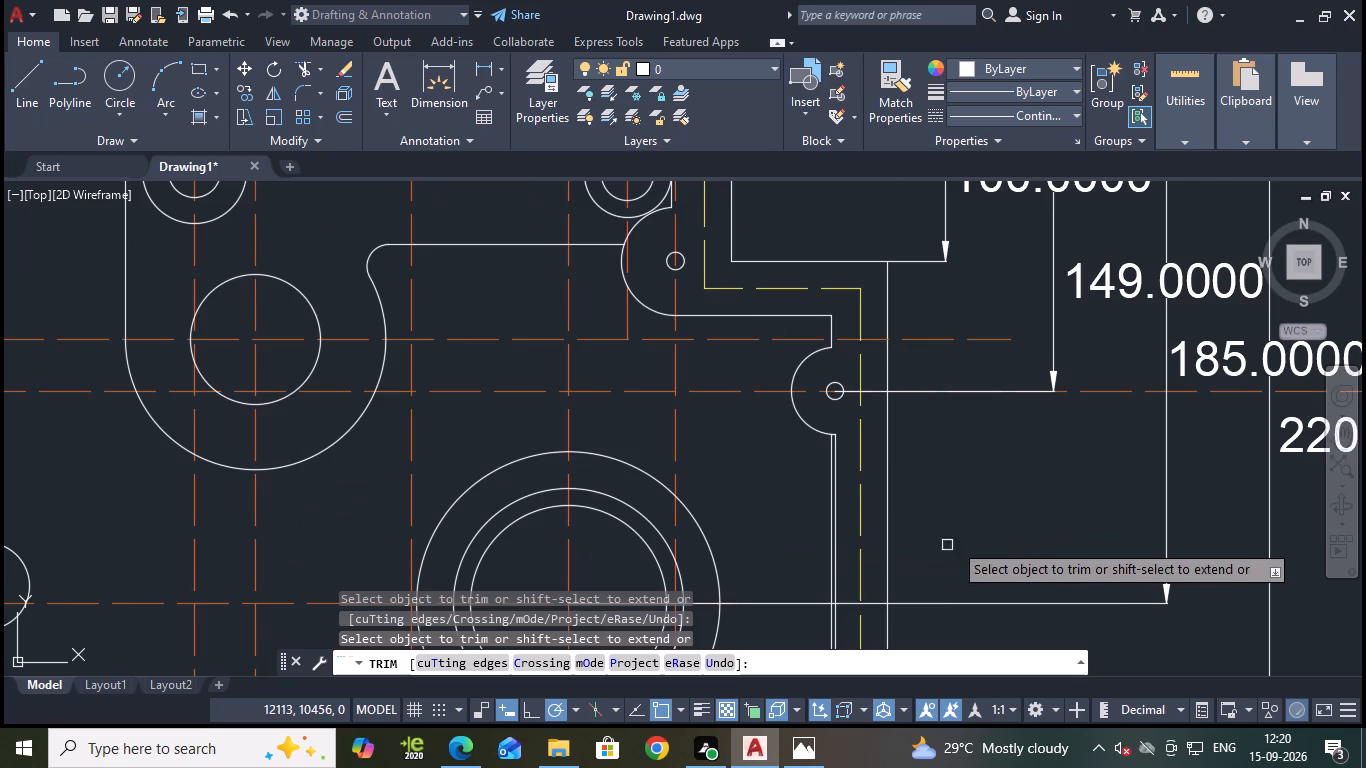
scroll(969, 540, down, 1)
middle_drag(969, 540, 986, 310)
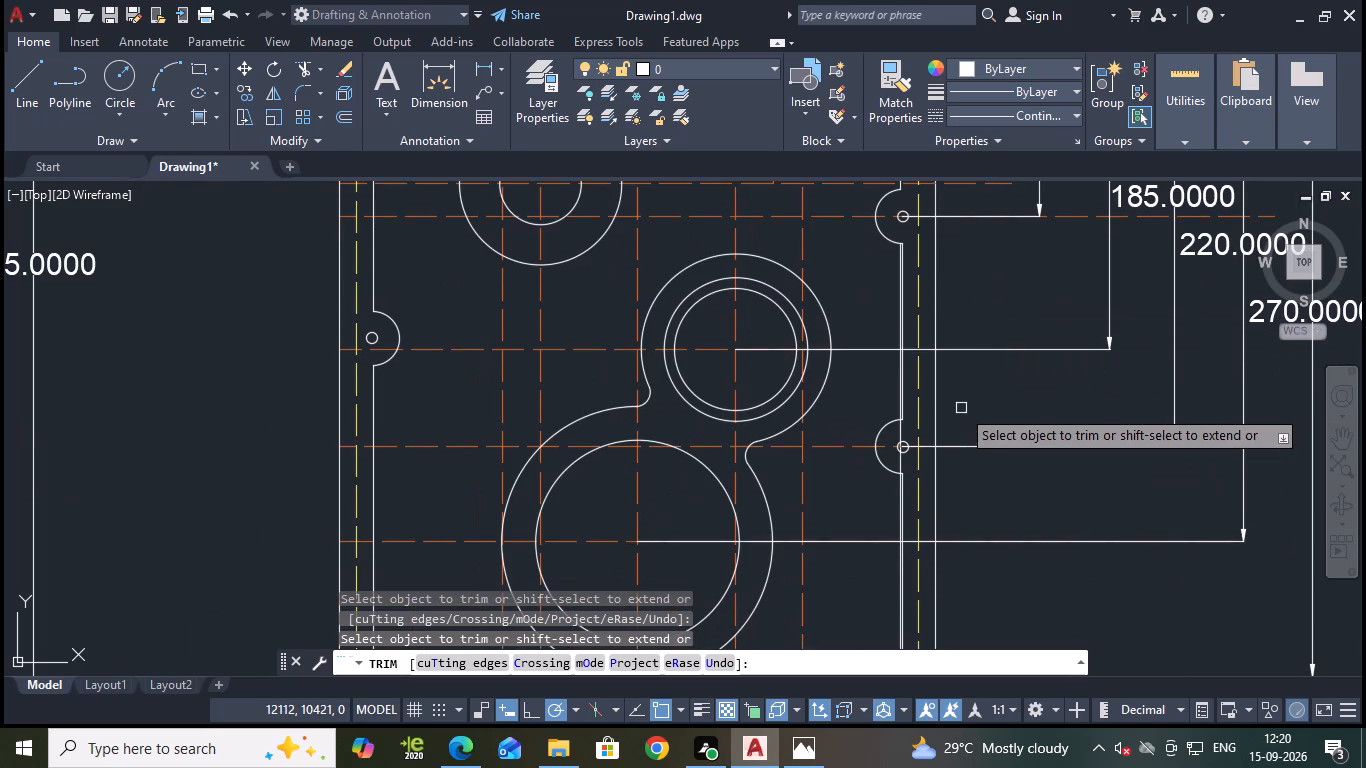
scroll(919, 408, up, 3)
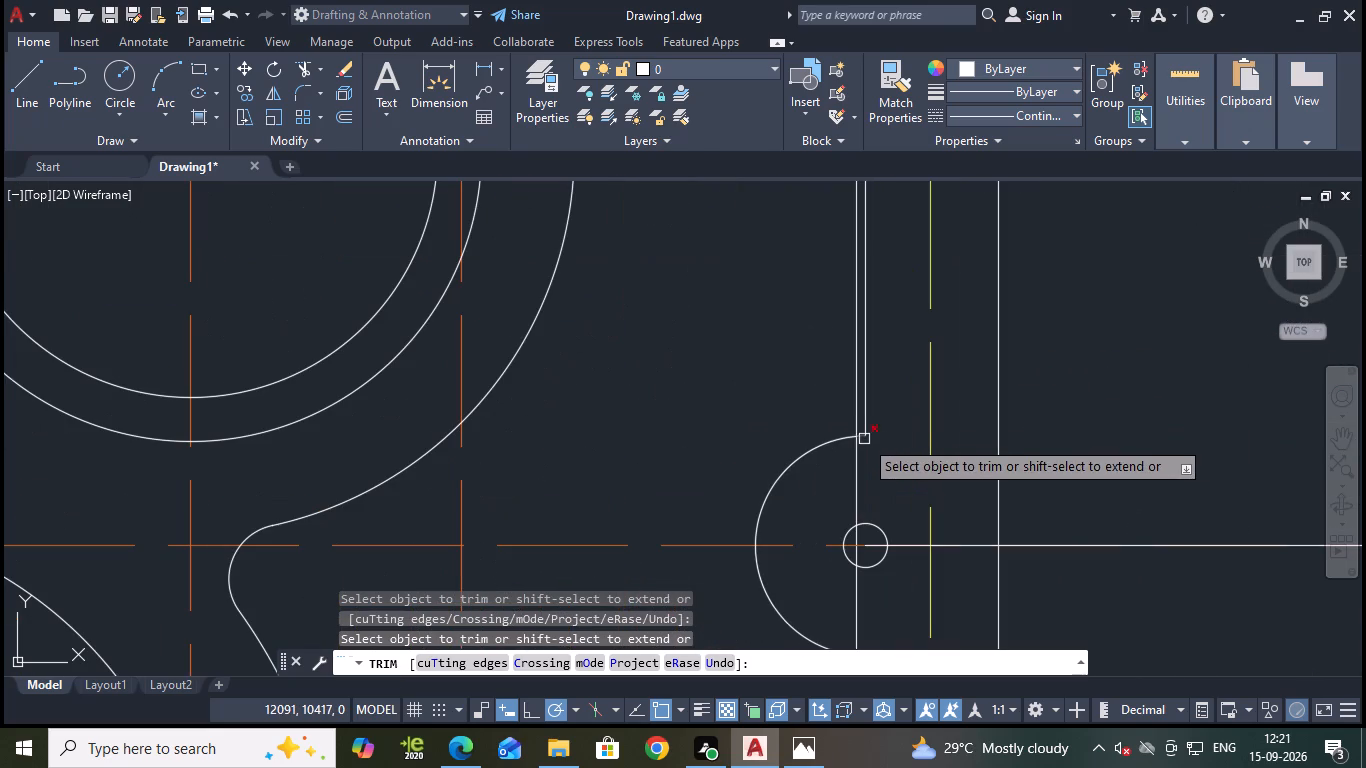
click(867, 434)
click(868, 431)
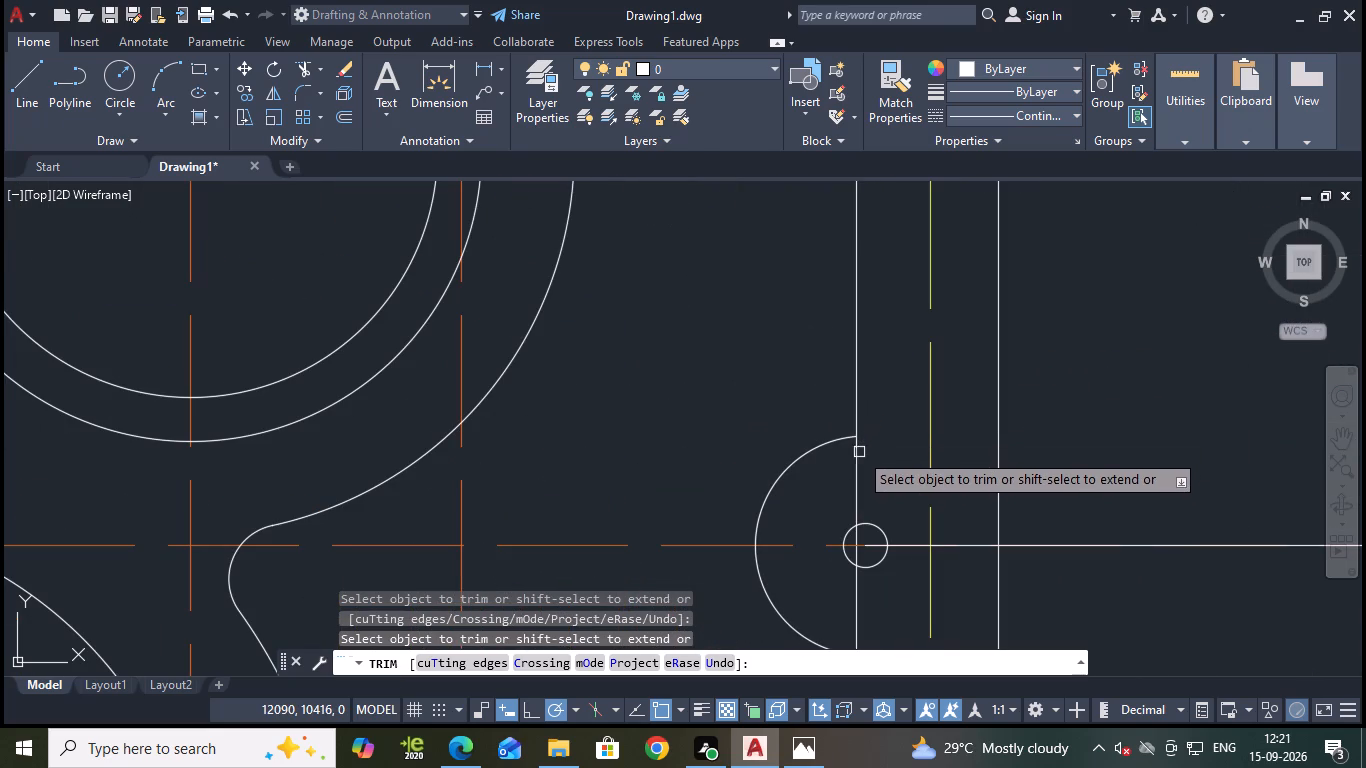
click(857, 457)
scroll(882, 440, down, 3)
scroll(848, 232, up, 2)
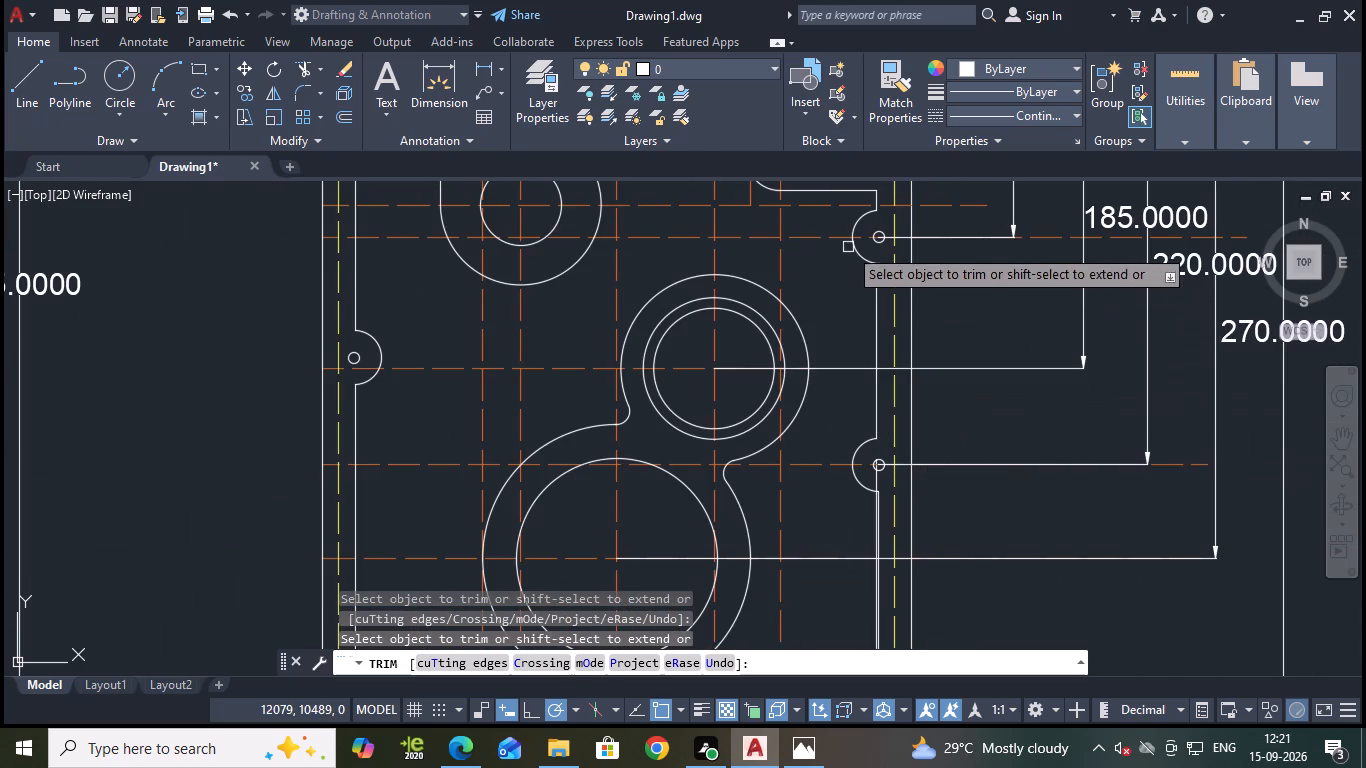
scroll(848, 244, up, 1)
click(962, 357)
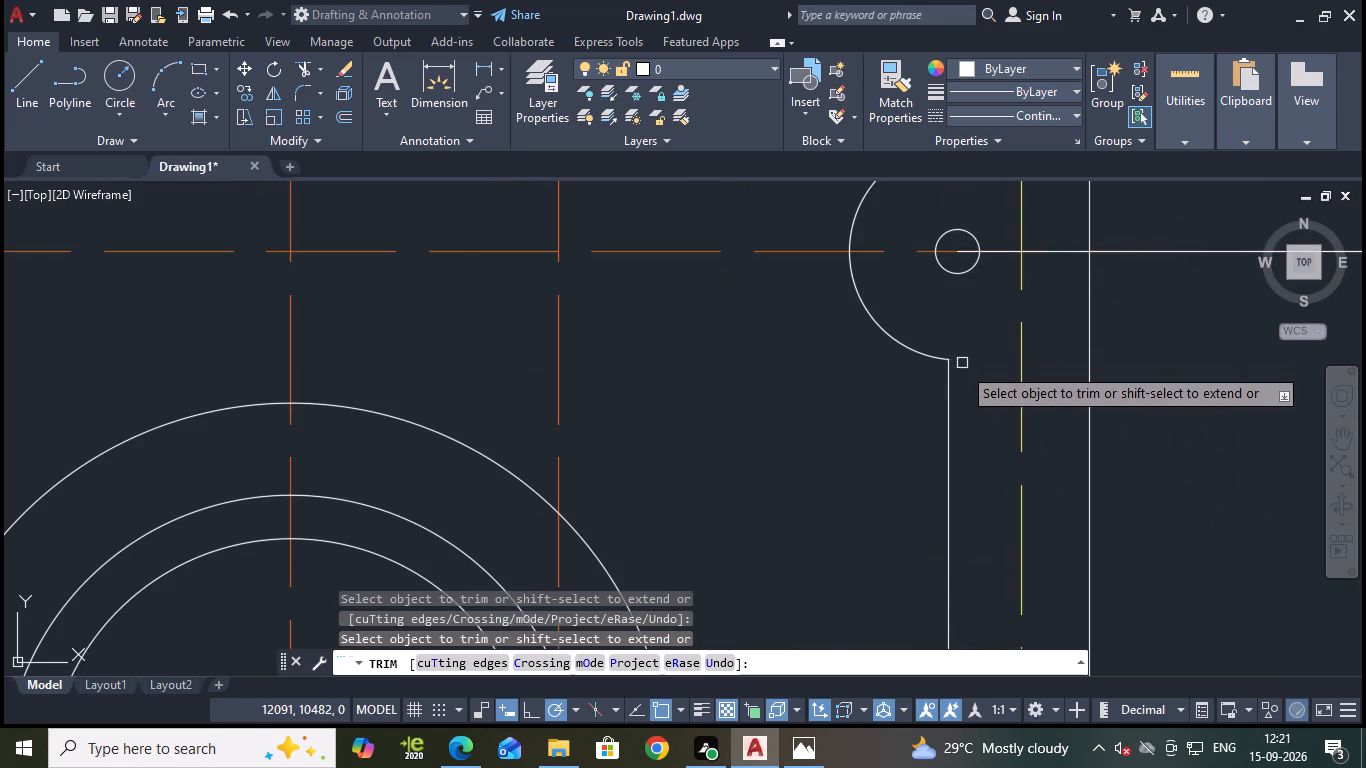
Trim the new wall line below and inside the middle right-wall notch's hole.
scroll(964, 405, down, 3)
middle_drag(1078, 548, 999, 324)
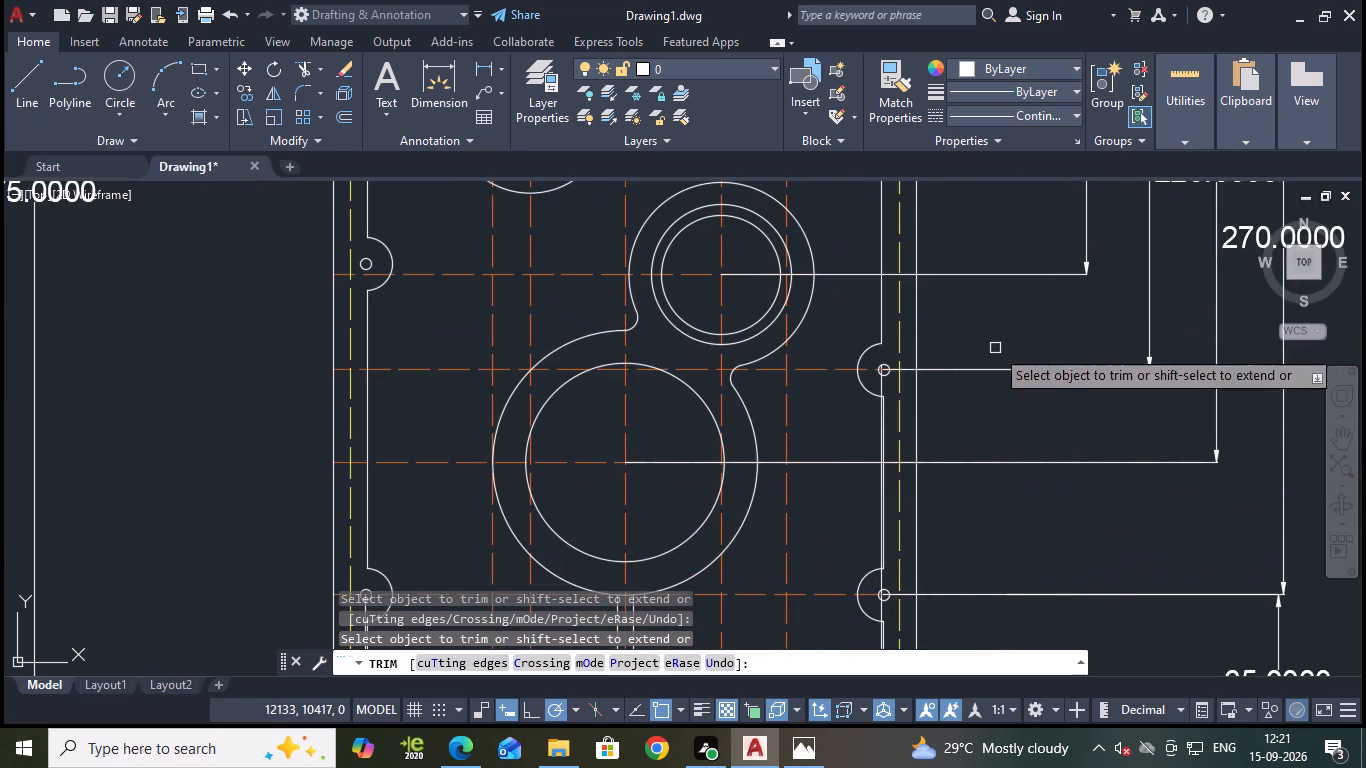
scroll(908, 397, up, 3)
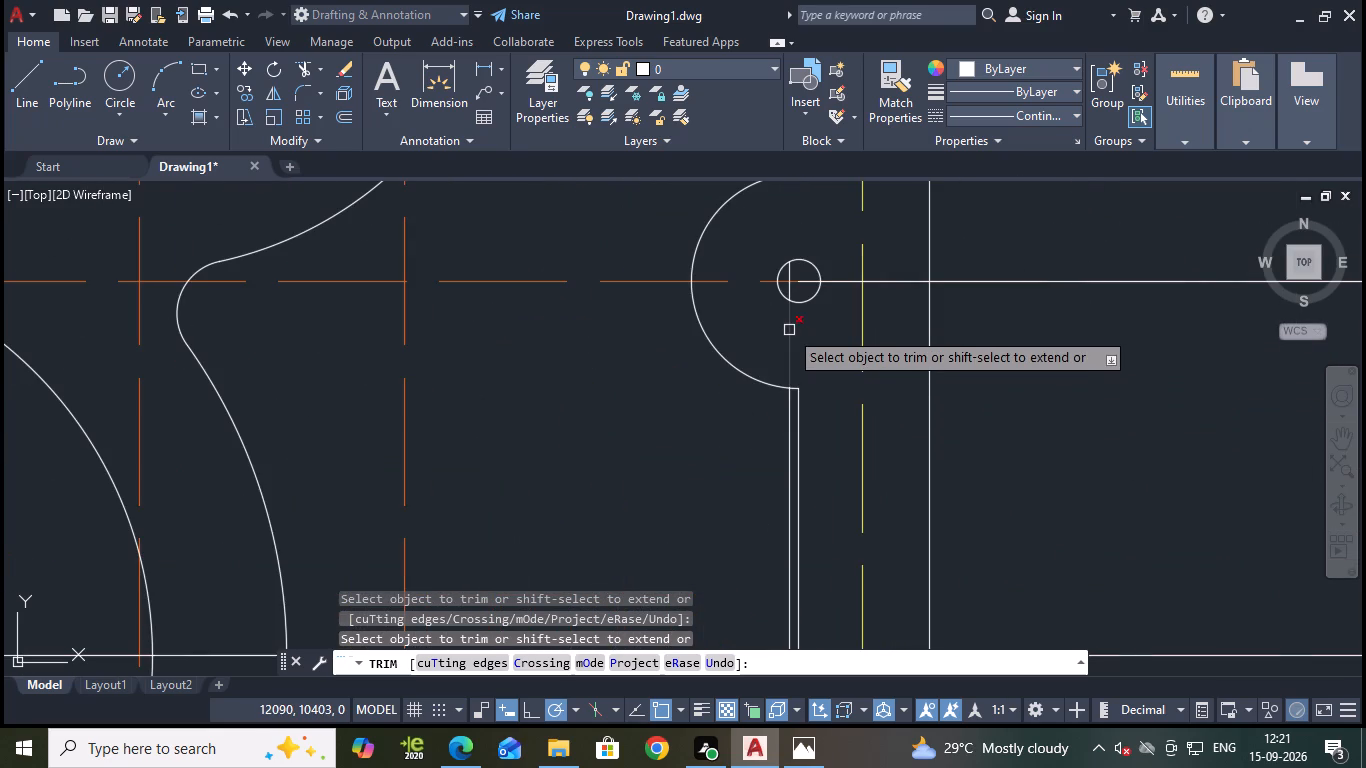
click(789, 330)
scroll(798, 293, up, 2)
click(771, 287)
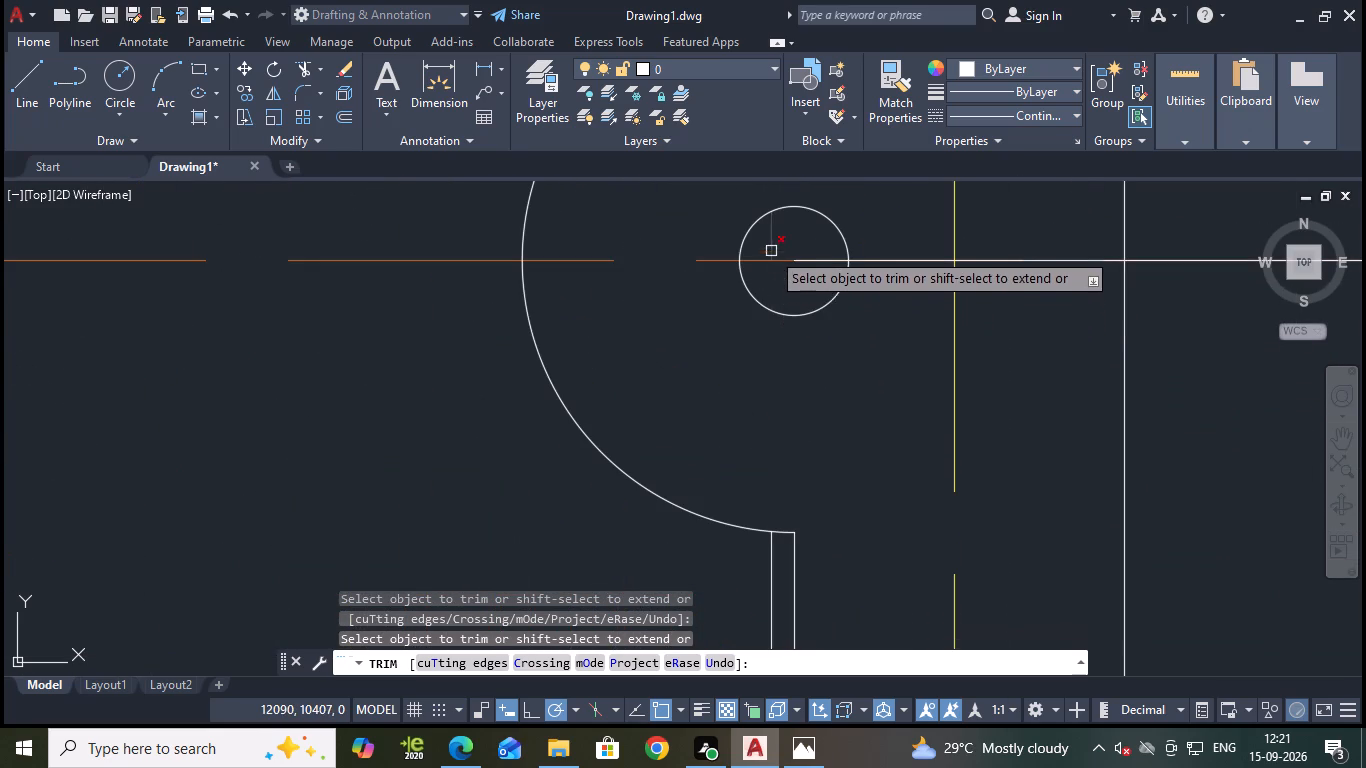
click(772, 242)
Trim away the old wall segment between the middle and lower right-wall notches, including the lower notch's upper arc overhang.
scroll(824, 406, down, 3)
middle_drag(951, 470, 1077, 235)
scroll(1048, 369, down, 2)
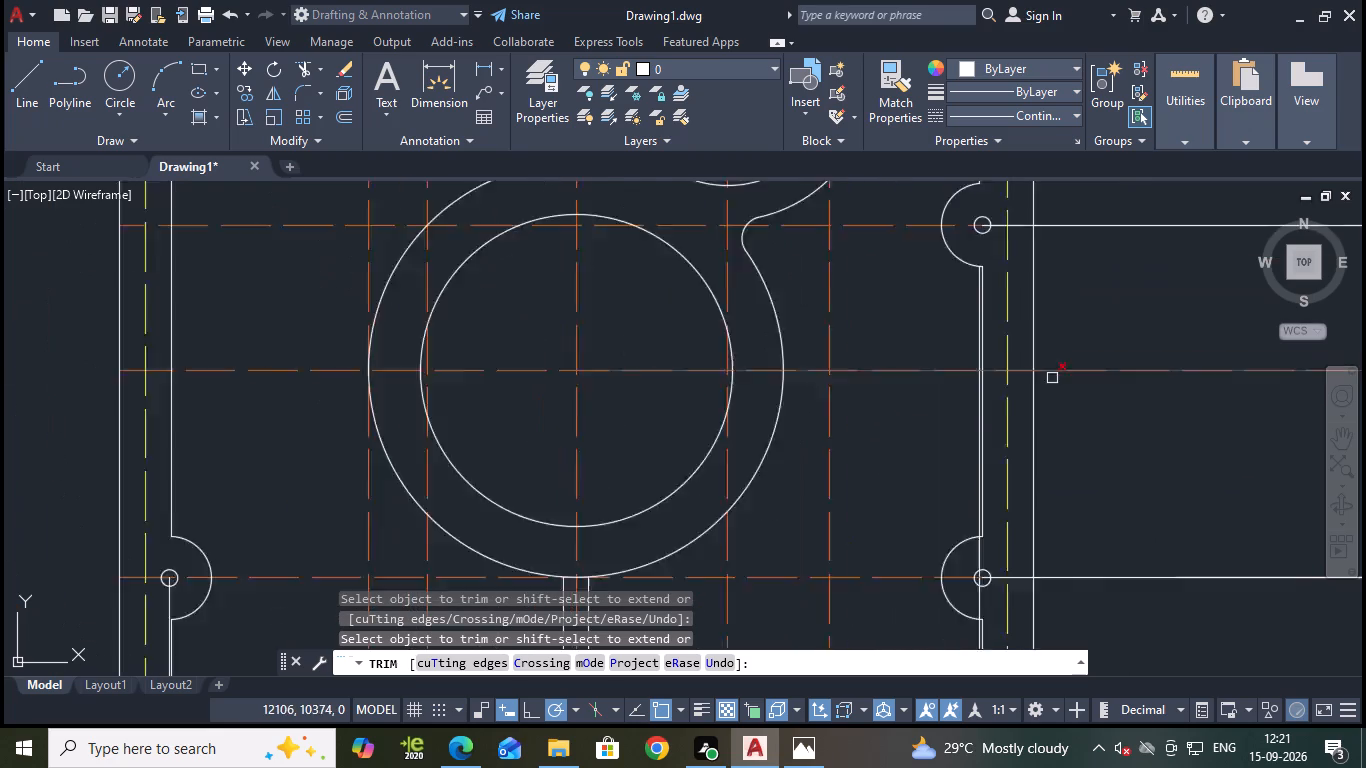
scroll(1061, 428, up, 2)
middle_drag(867, 539, 734, 339)
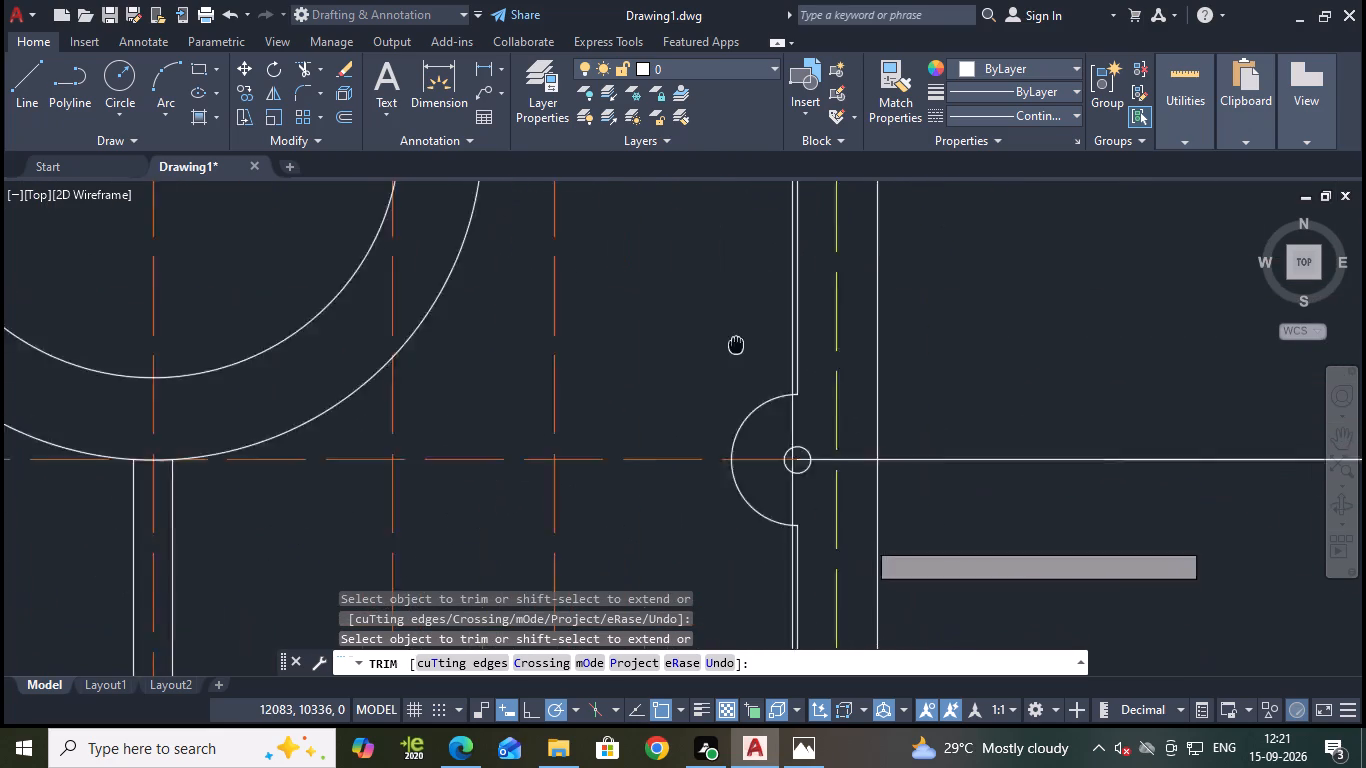
middle_drag(734, 339, 734, 337)
scroll(798, 366, up, 1)
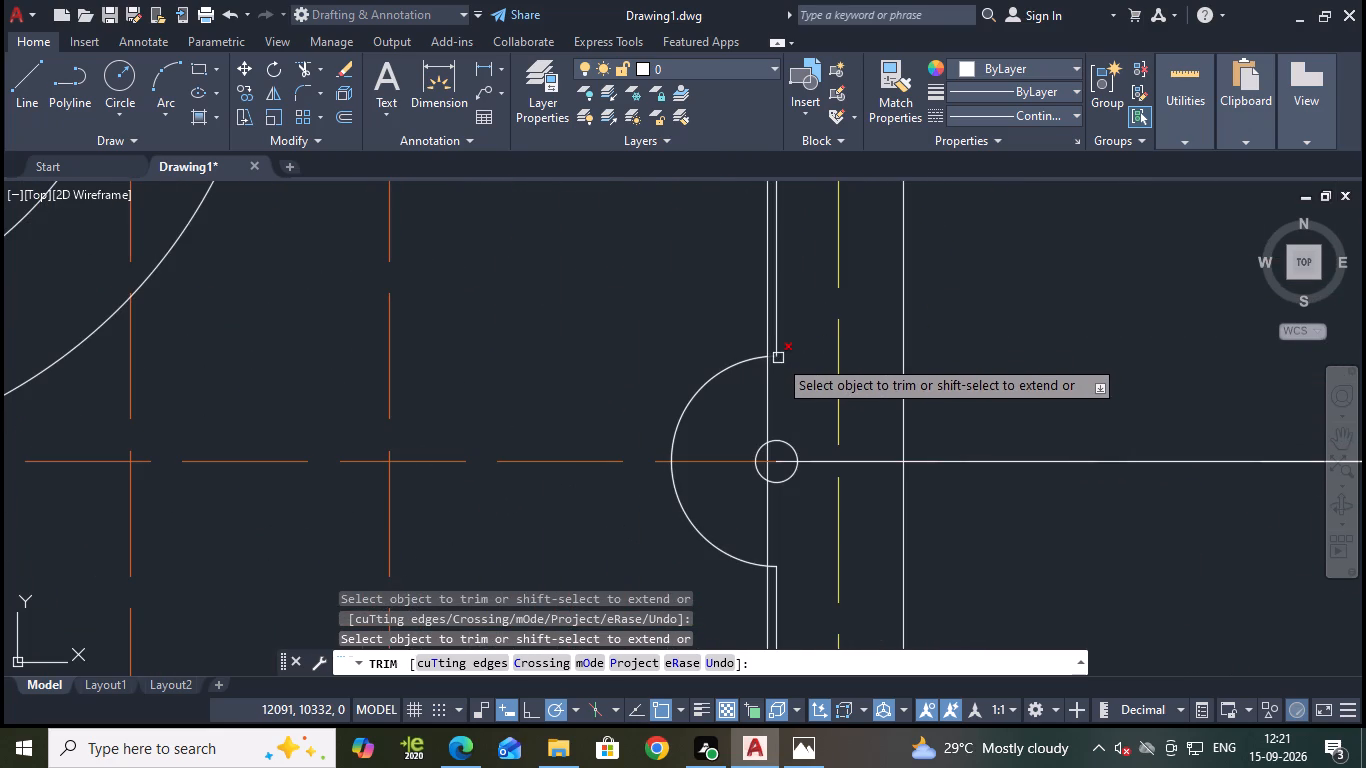
click(778, 358)
click(776, 351)
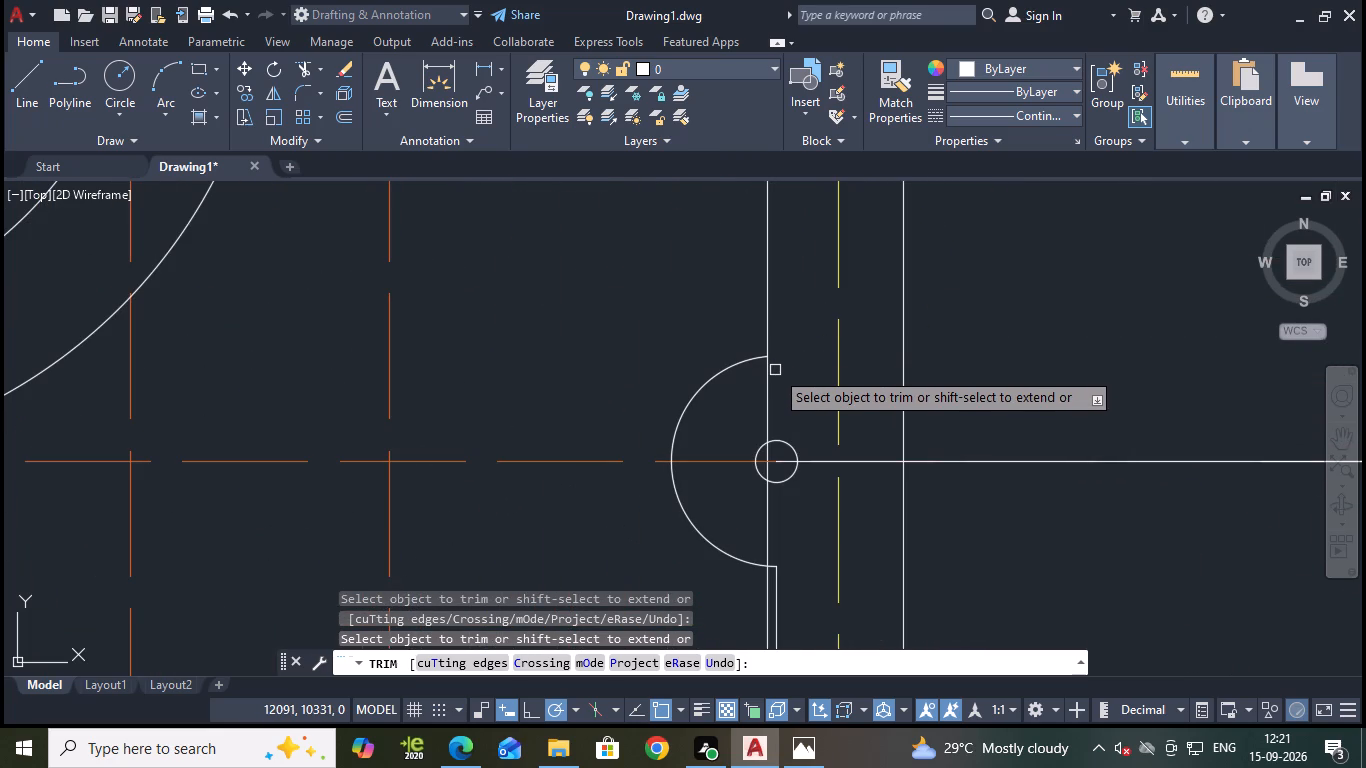
Trim the new wall line out of the lower right-wall notch, above, below and inside its hole.
click(768, 377)
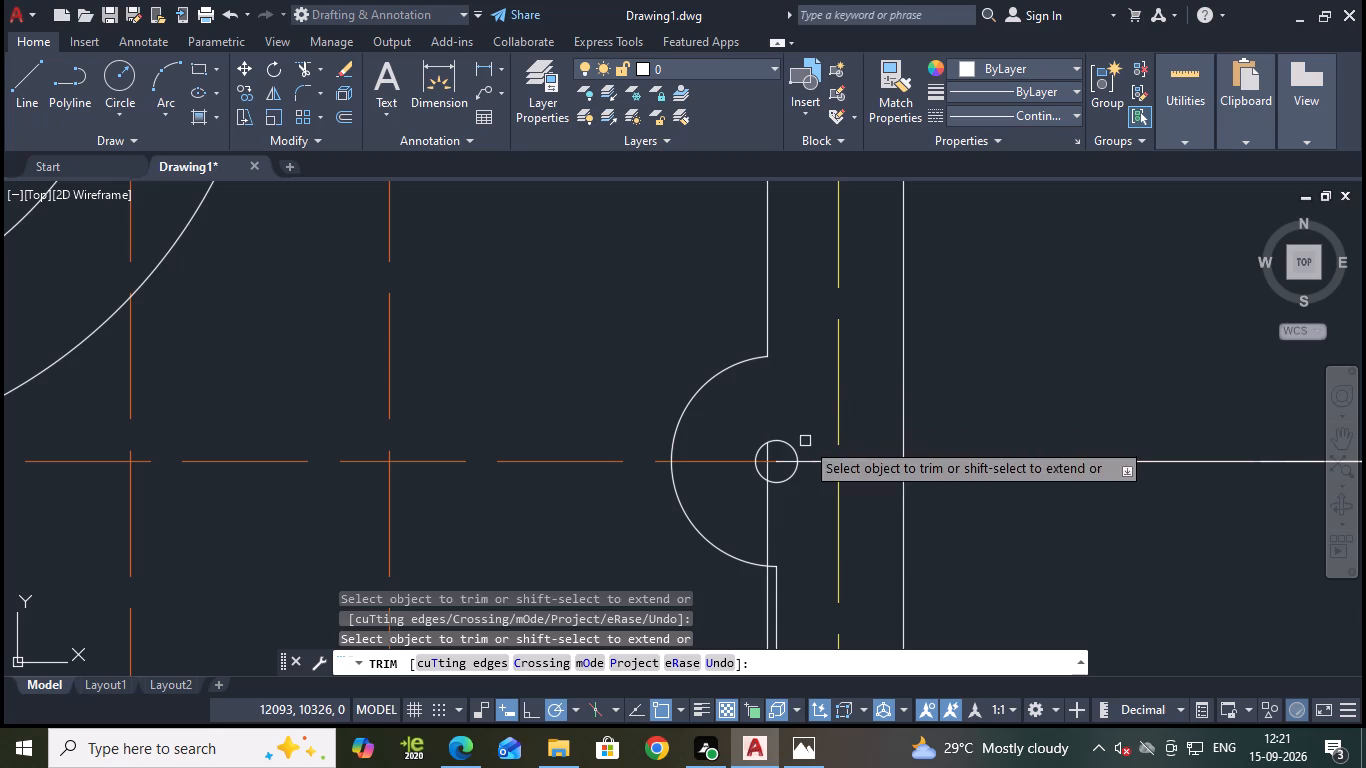
click(769, 494)
scroll(768, 454, up, 2)
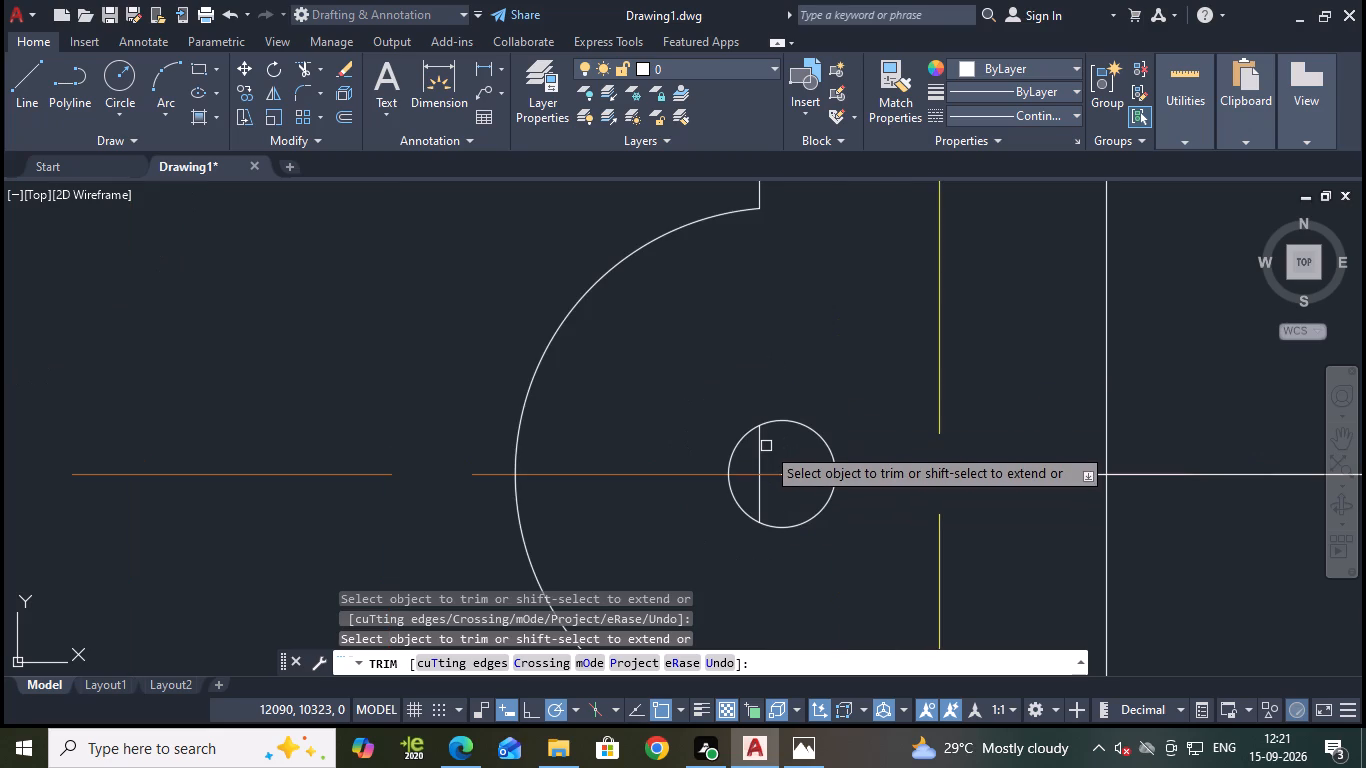
click(763, 446)
click(755, 493)
scroll(758, 495, down, 2)
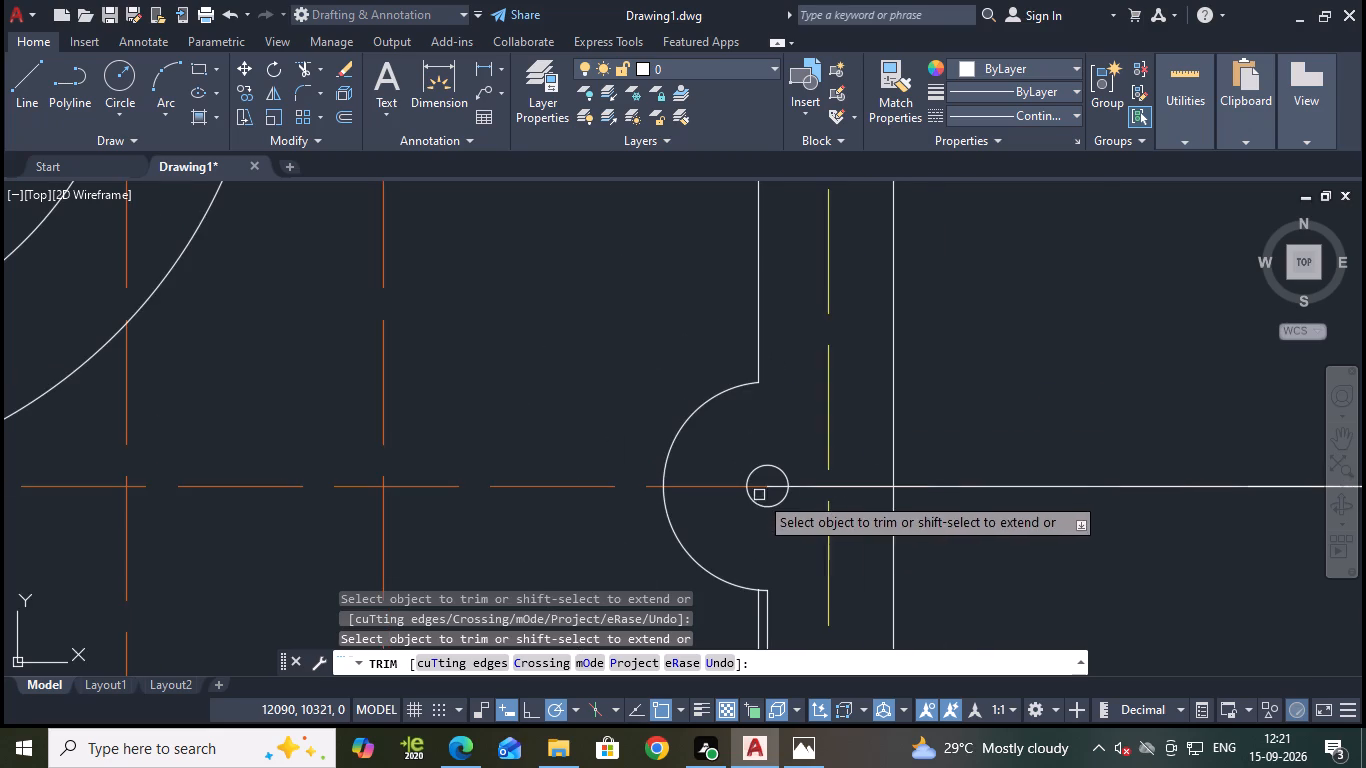
Trim away the old wall segment between the lower right-wall notch and the sloped corner, plus the notch's lower arc overhang.
middle_drag(795, 556, 761, 403)
scroll(761, 407, down, 2)
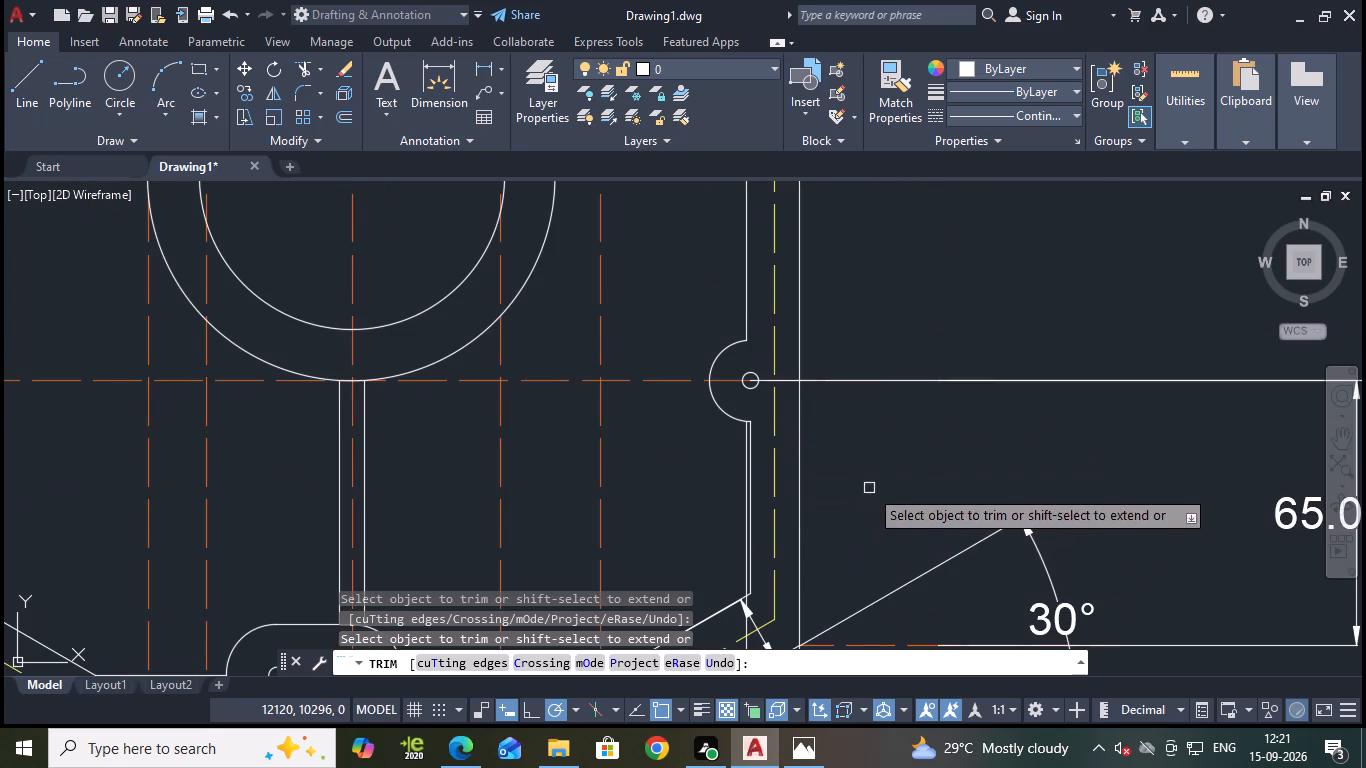
middle_drag(905, 393, 909, 380)
middle_drag(873, 507, 896, 437)
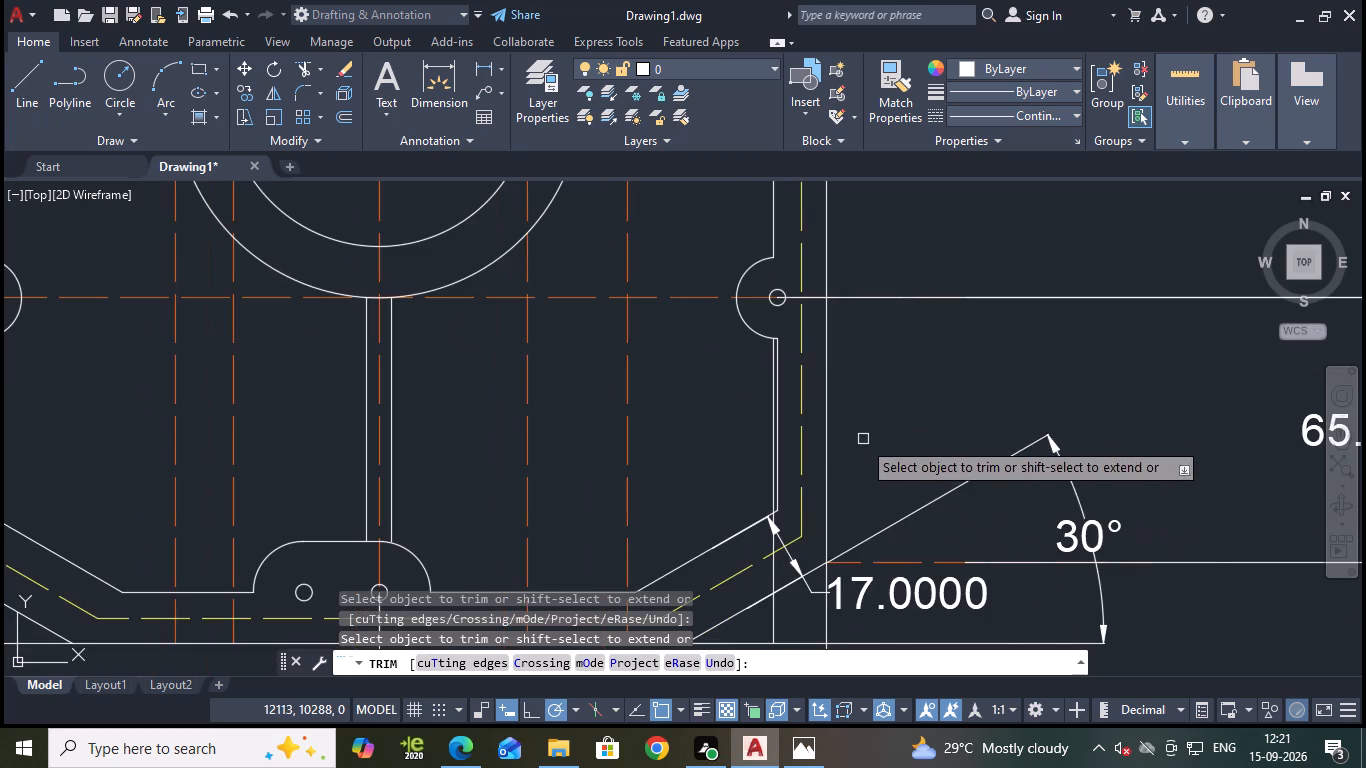
scroll(798, 486, up, 1)
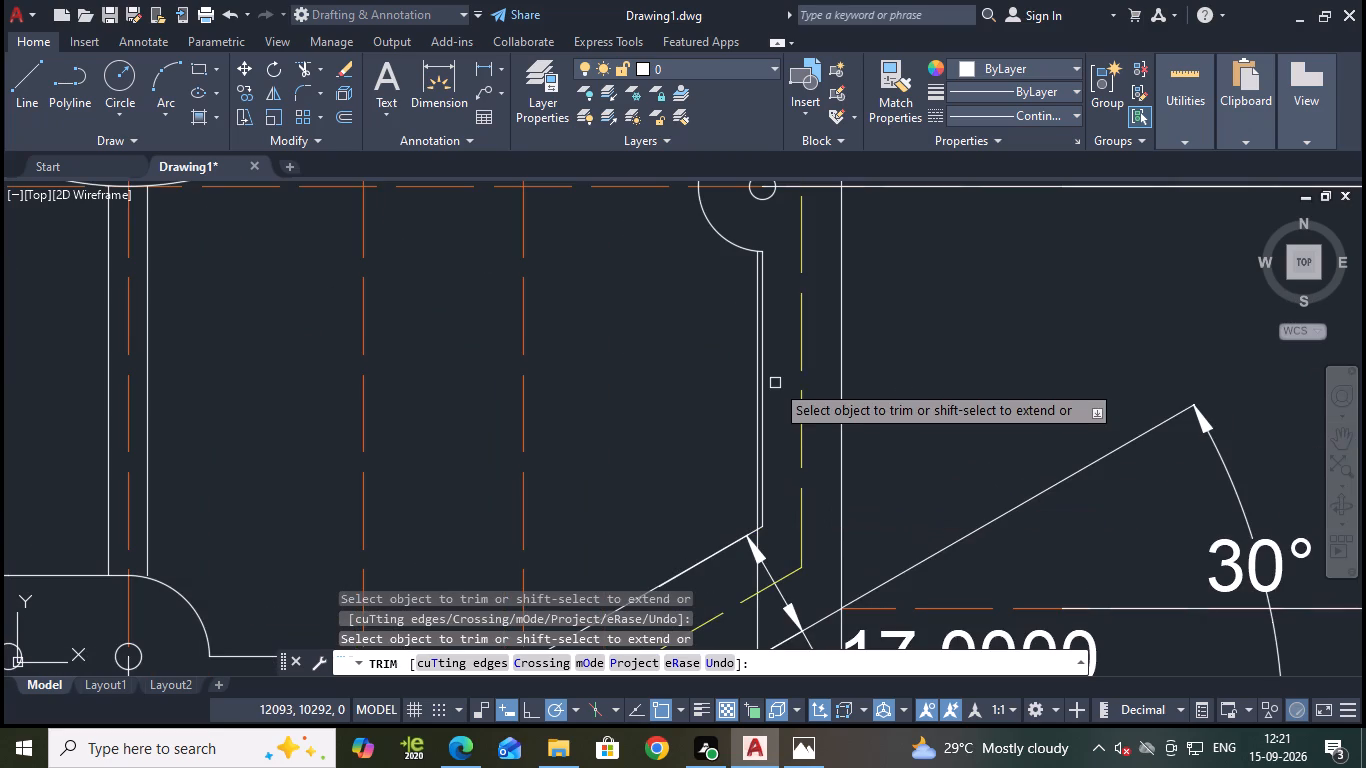
scroll(765, 516, up, 2)
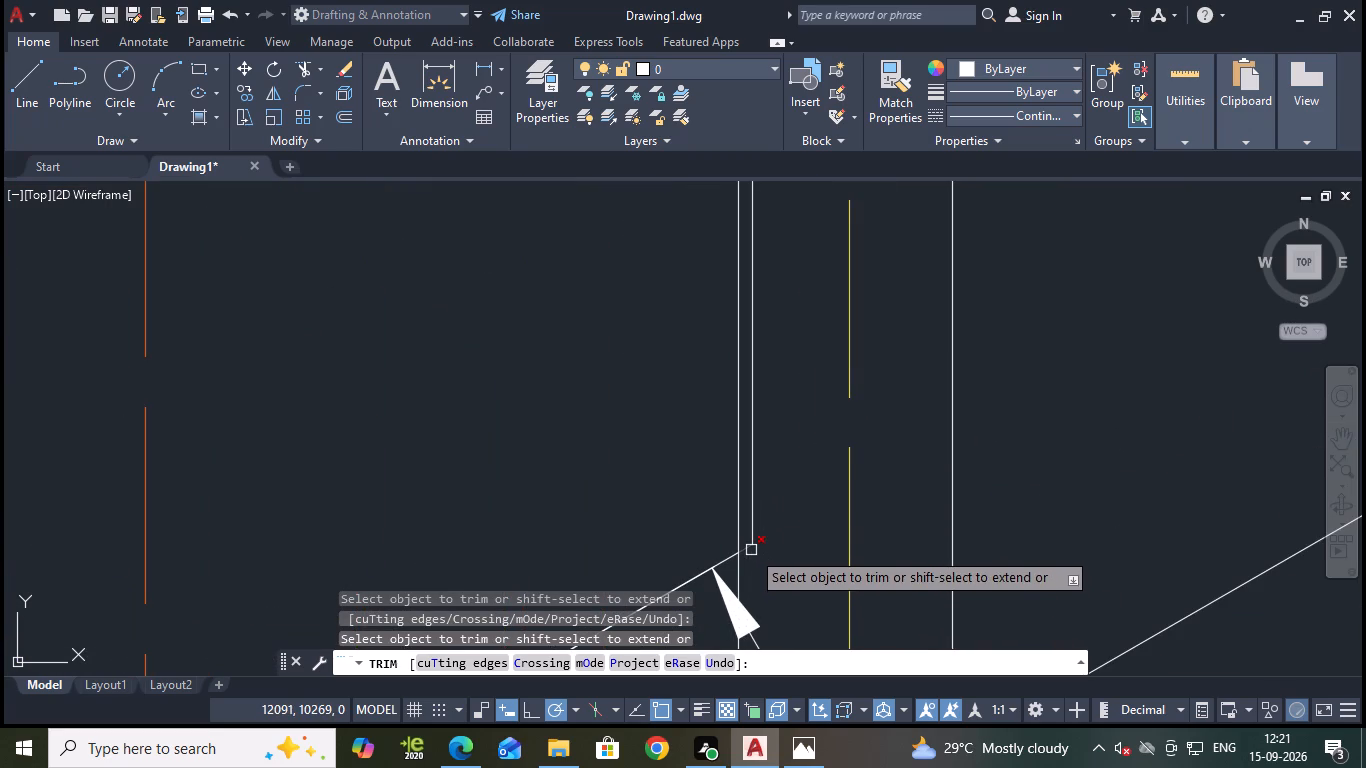
click(751, 550)
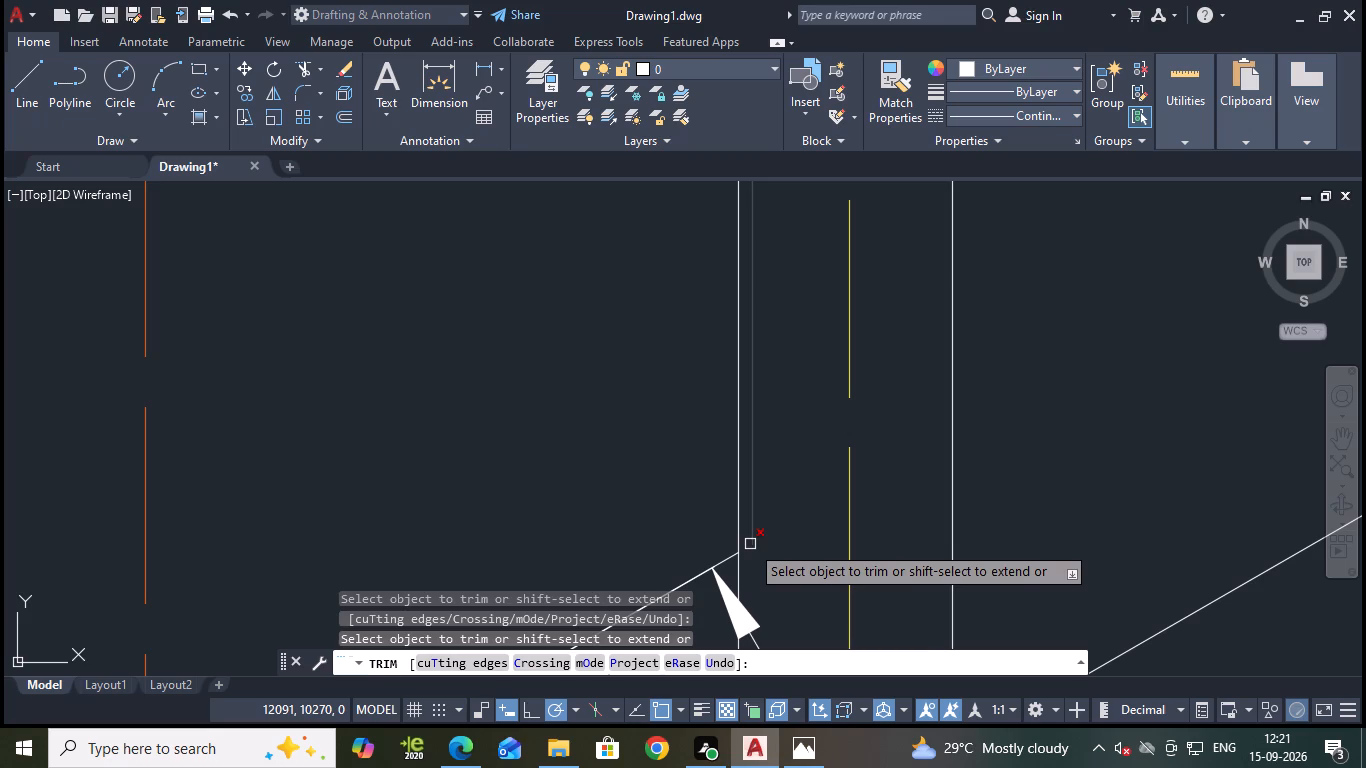
click(750, 544)
scroll(750, 544, down, 3)
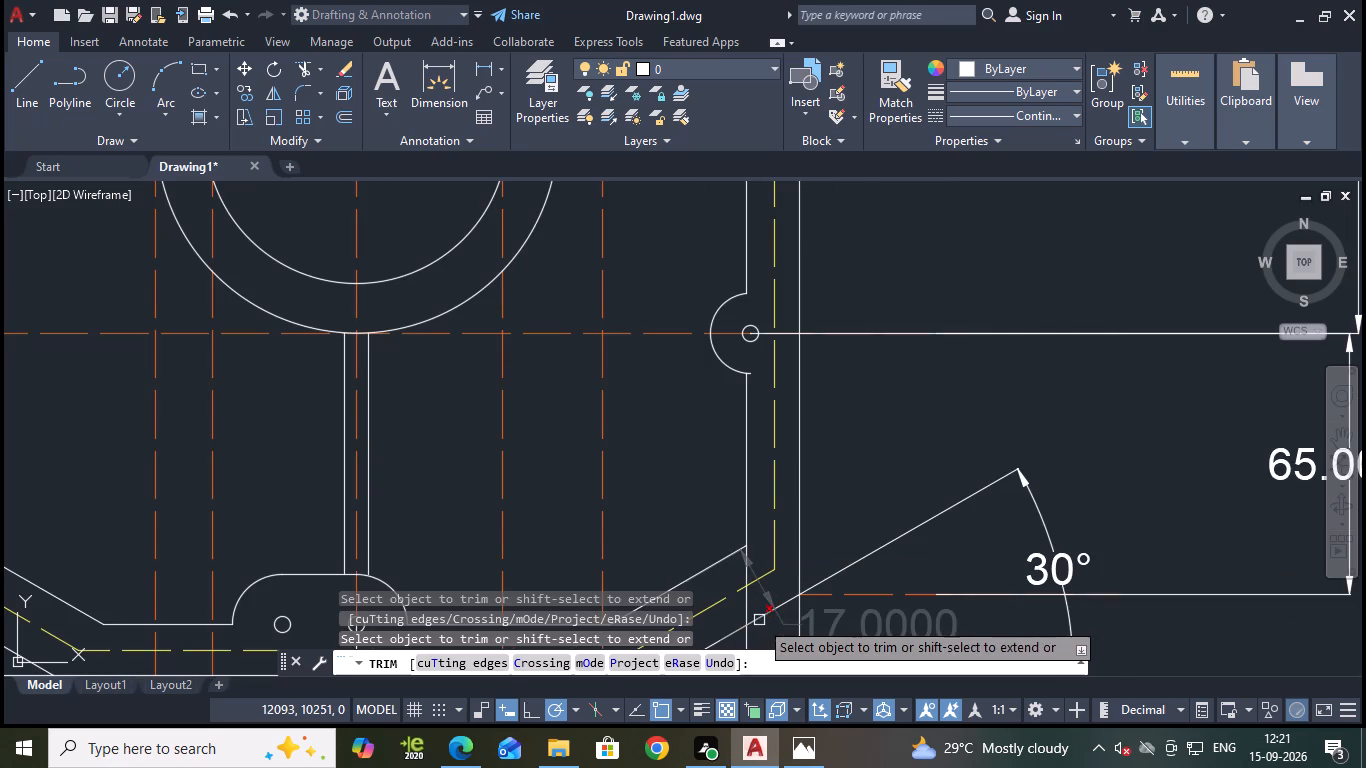
scroll(773, 381, up, 2)
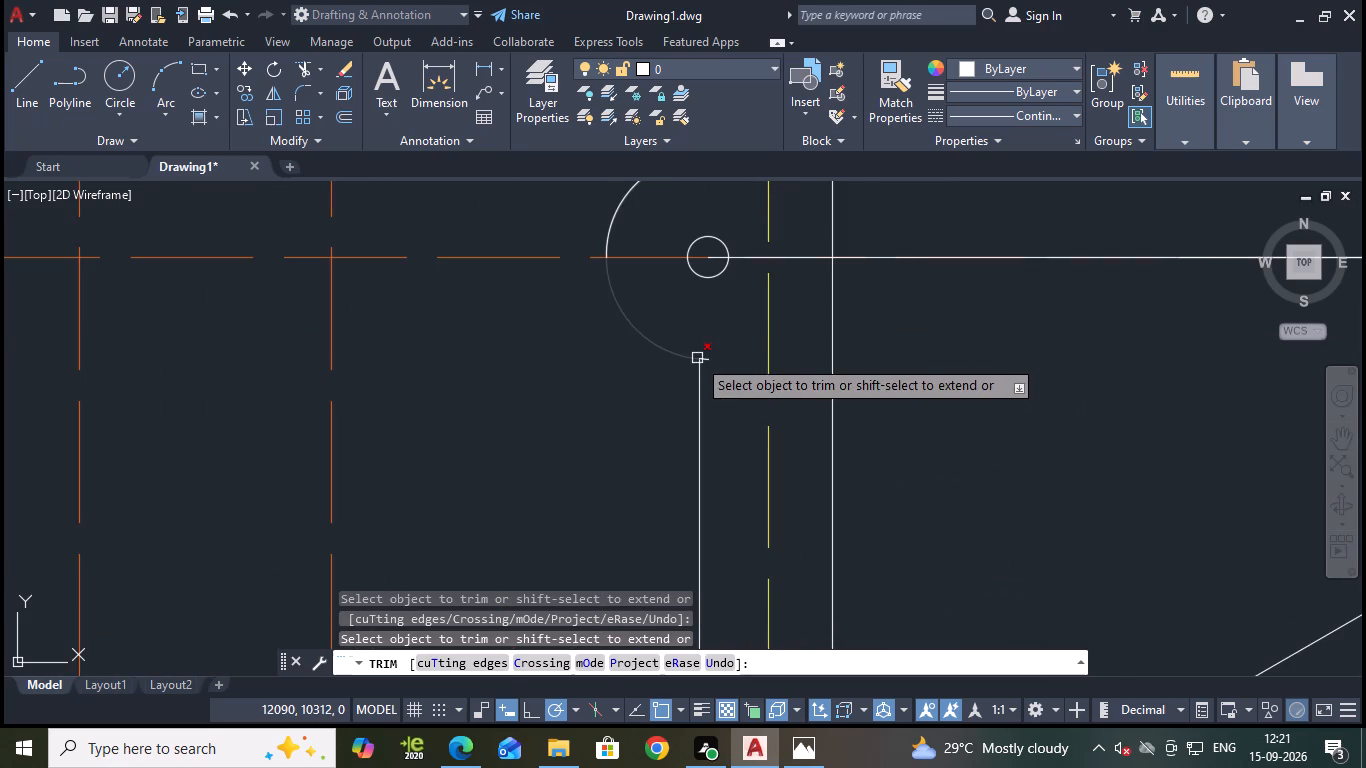
click(711, 360)
scroll(736, 501, down, 1)
scroll(817, 552, down, 2)
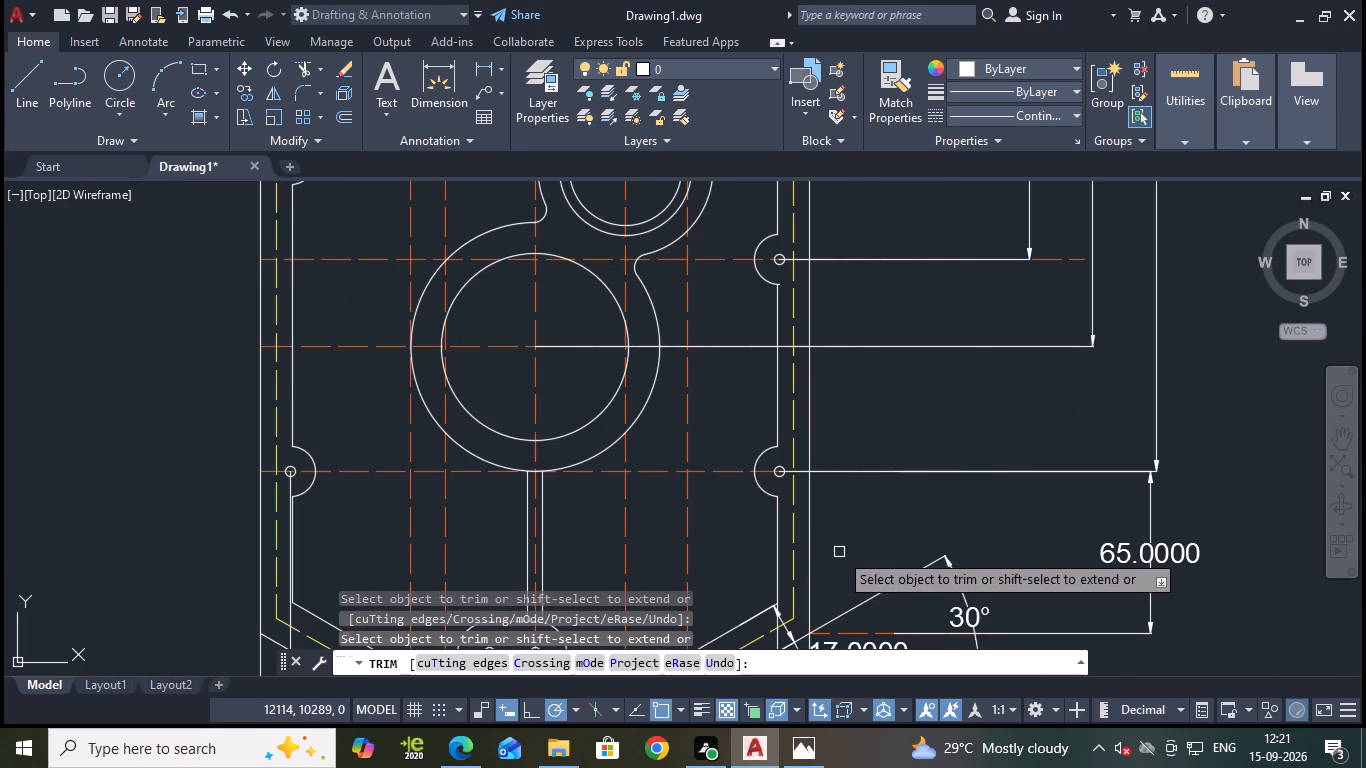
Trim the new wall line's excess below the right inner sloped corner, down past the dashed line and the outer chamfer.
middle_drag(839, 548, 890, 426)
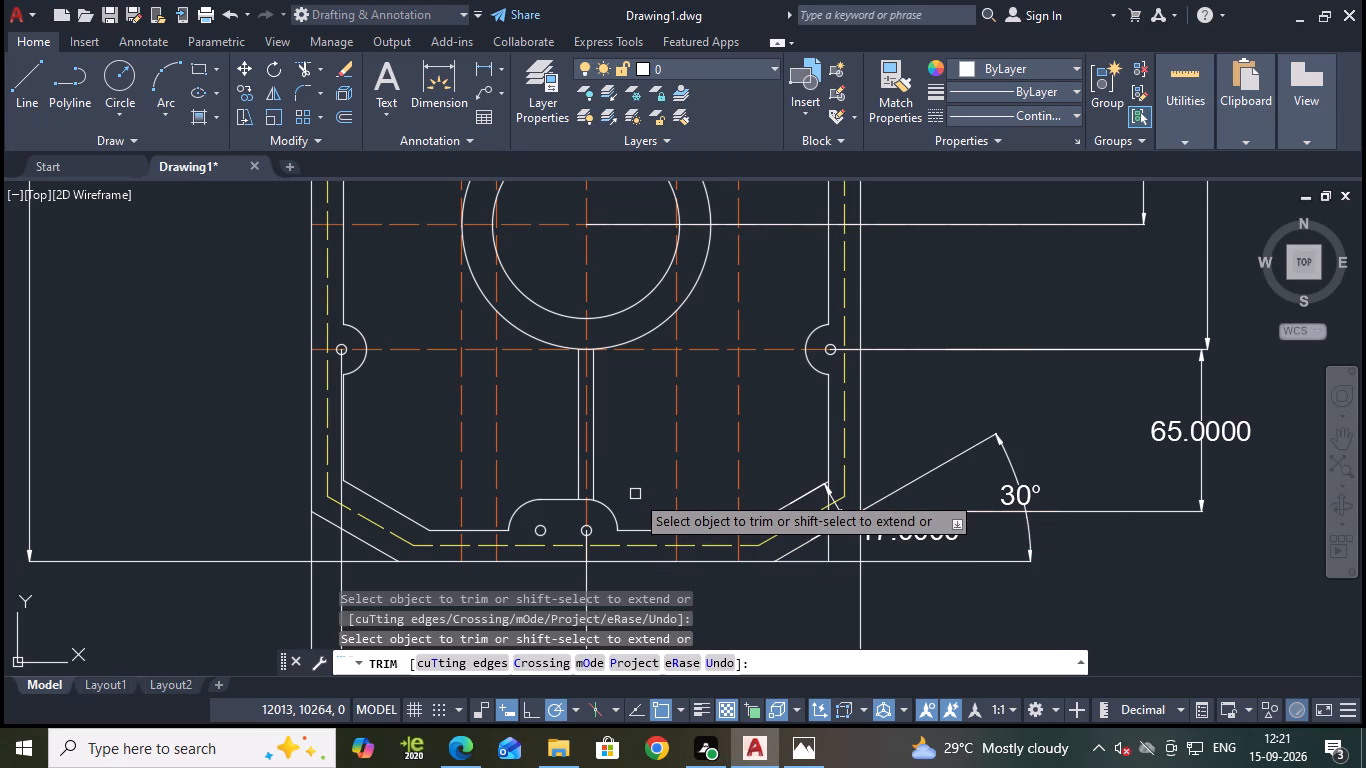
scroll(827, 523, up, 3)
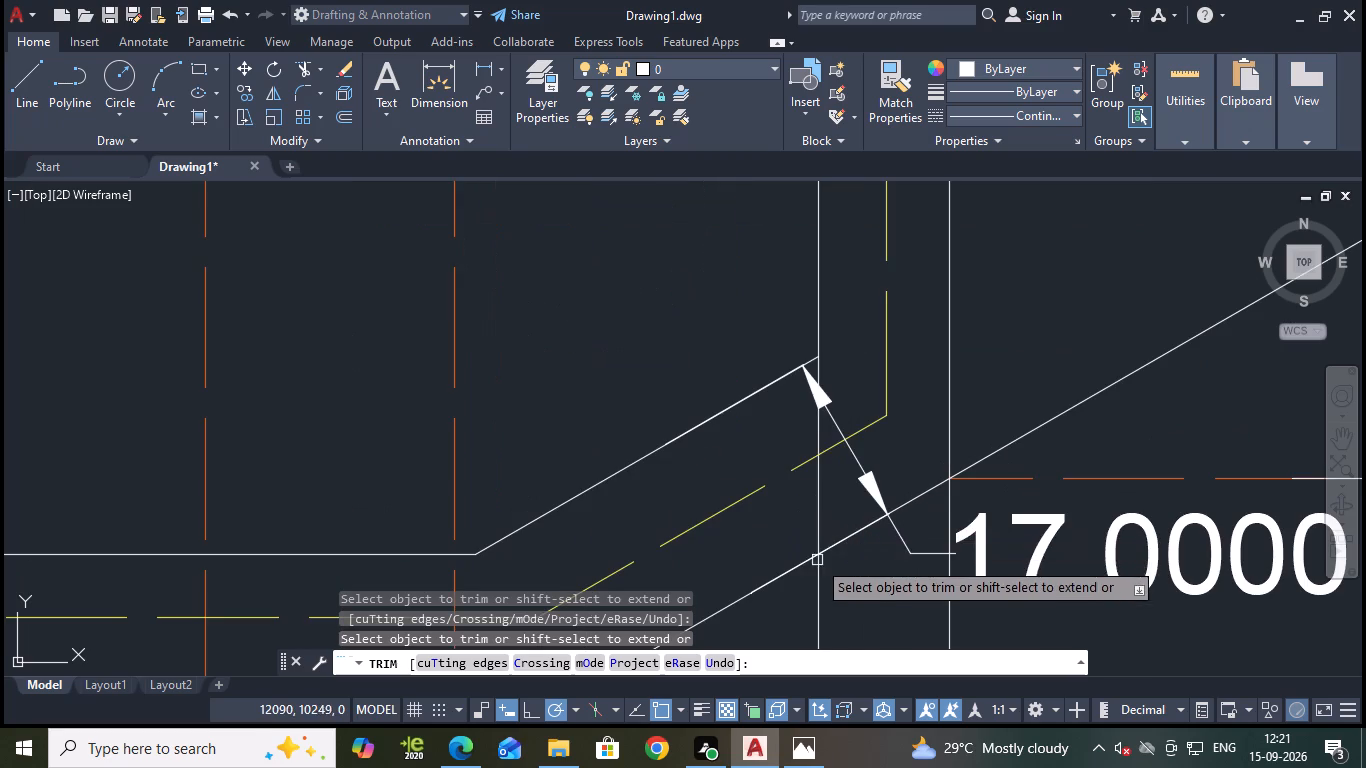
click(821, 513)
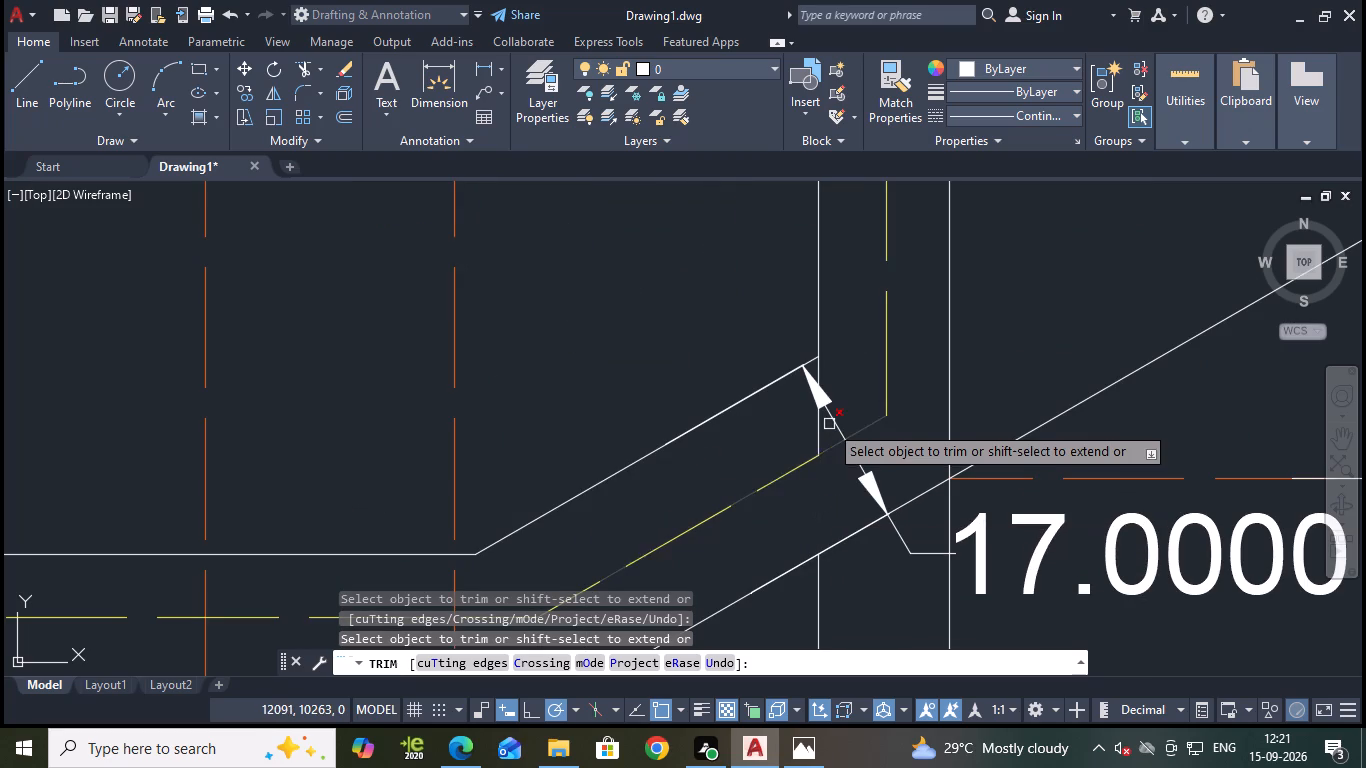
click(823, 433)
click(818, 438)
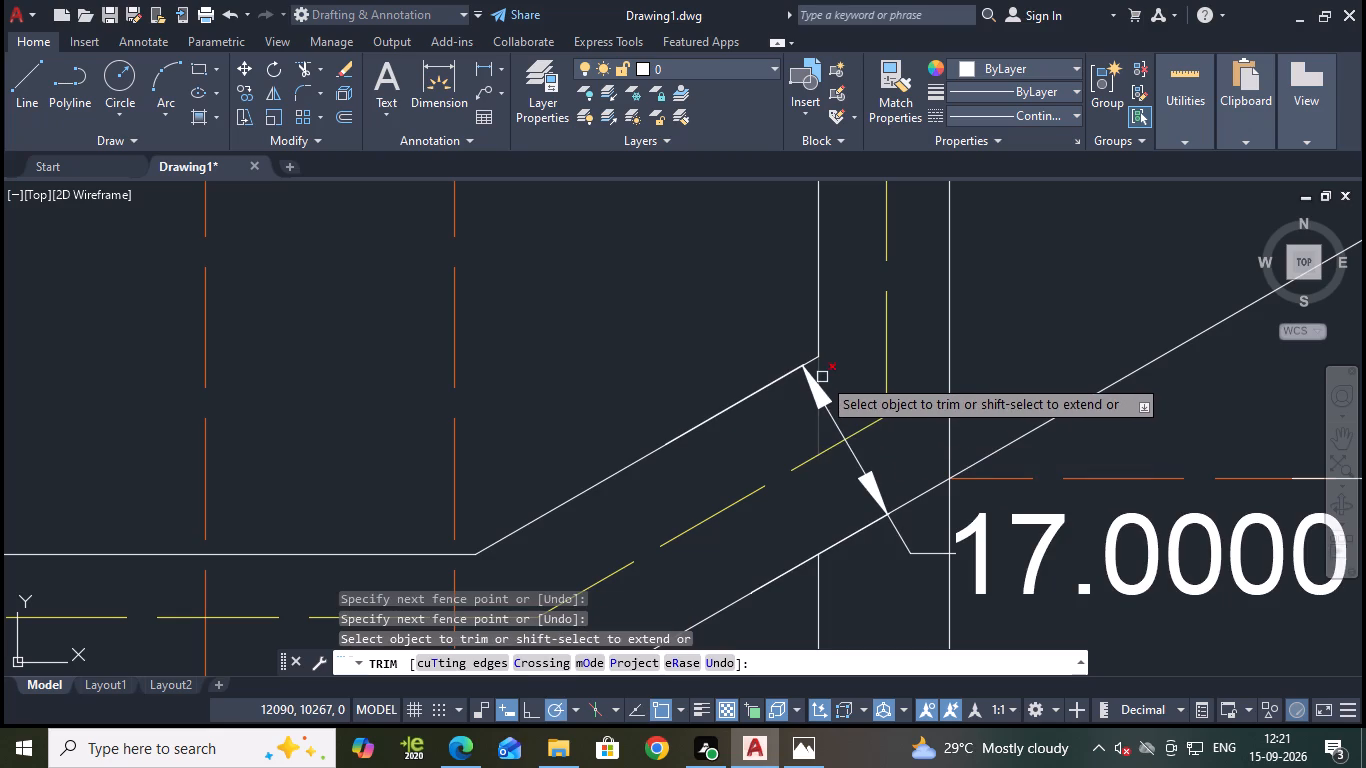
click(822, 374)
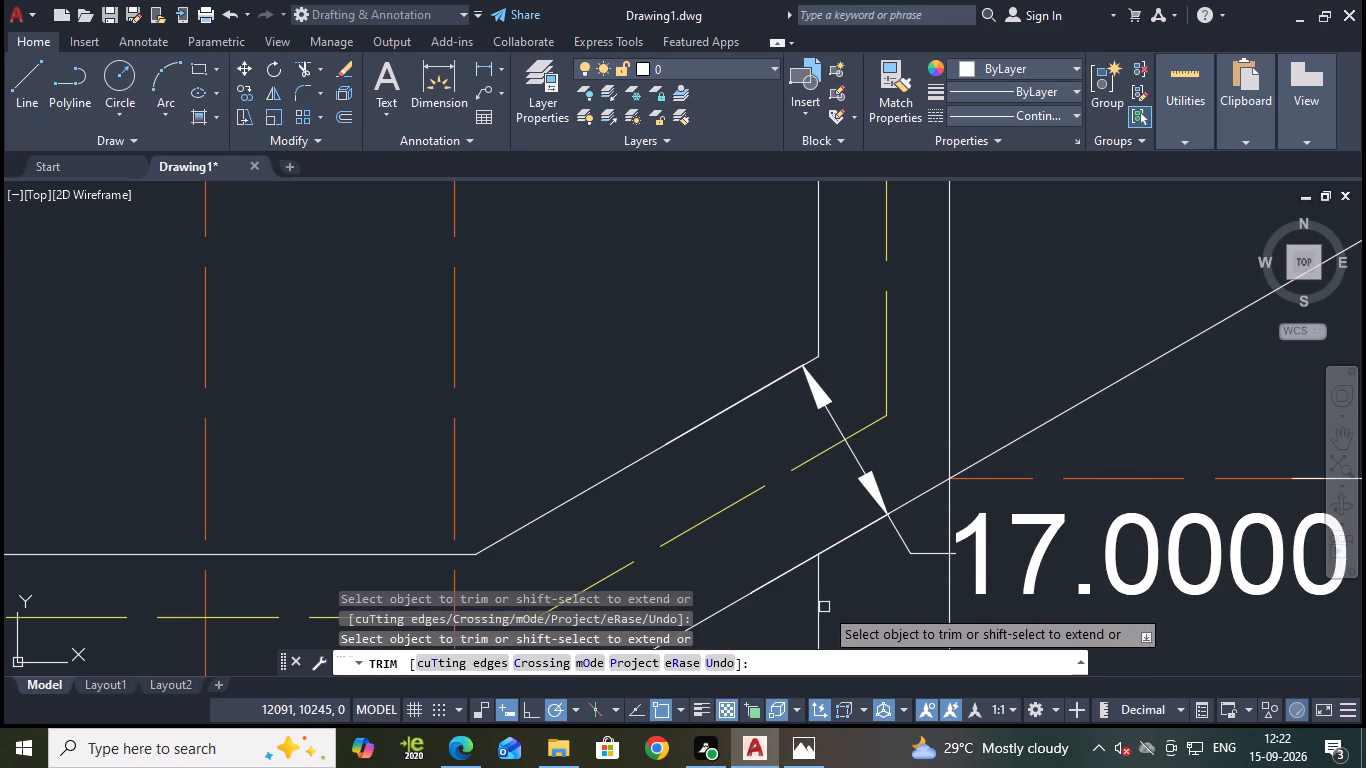
click(822, 608)
scroll(821, 607, down, 3)
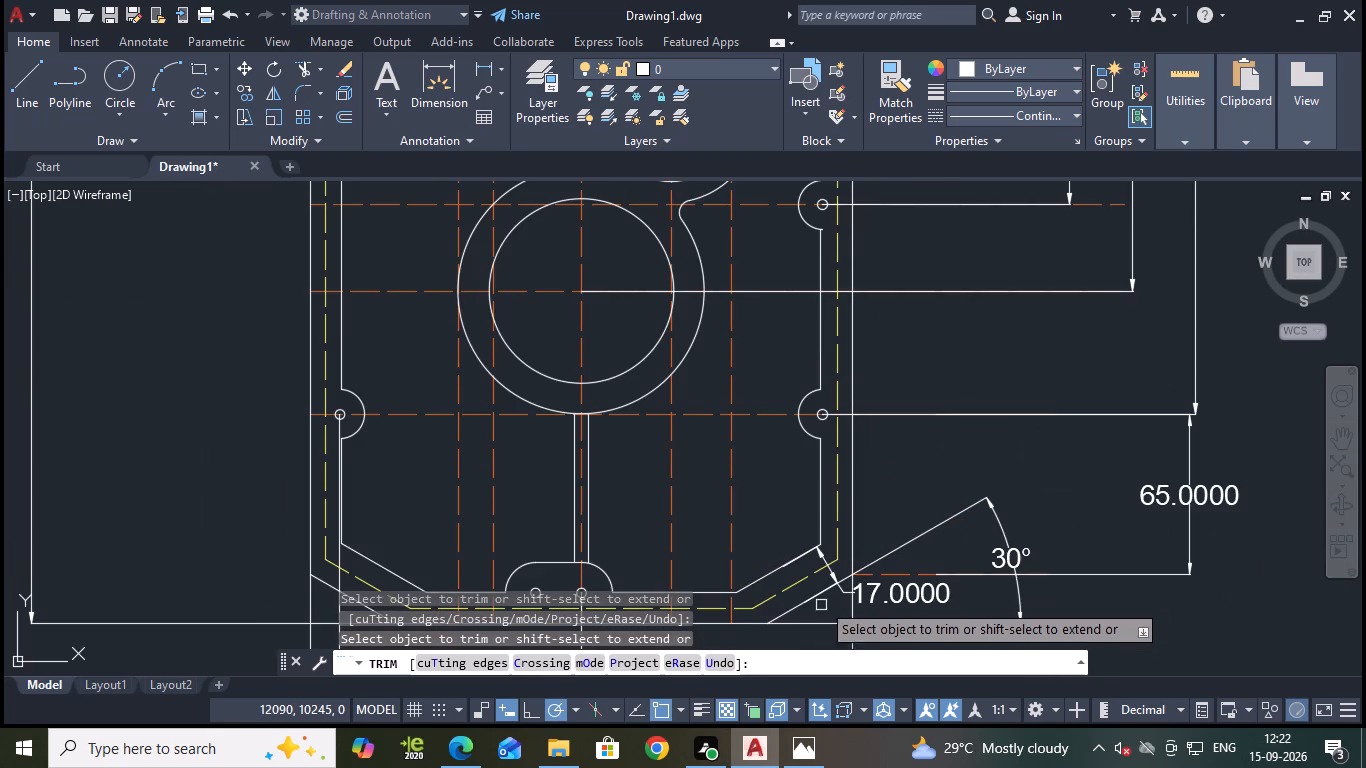
middle_drag(887, 502, 977, 425)
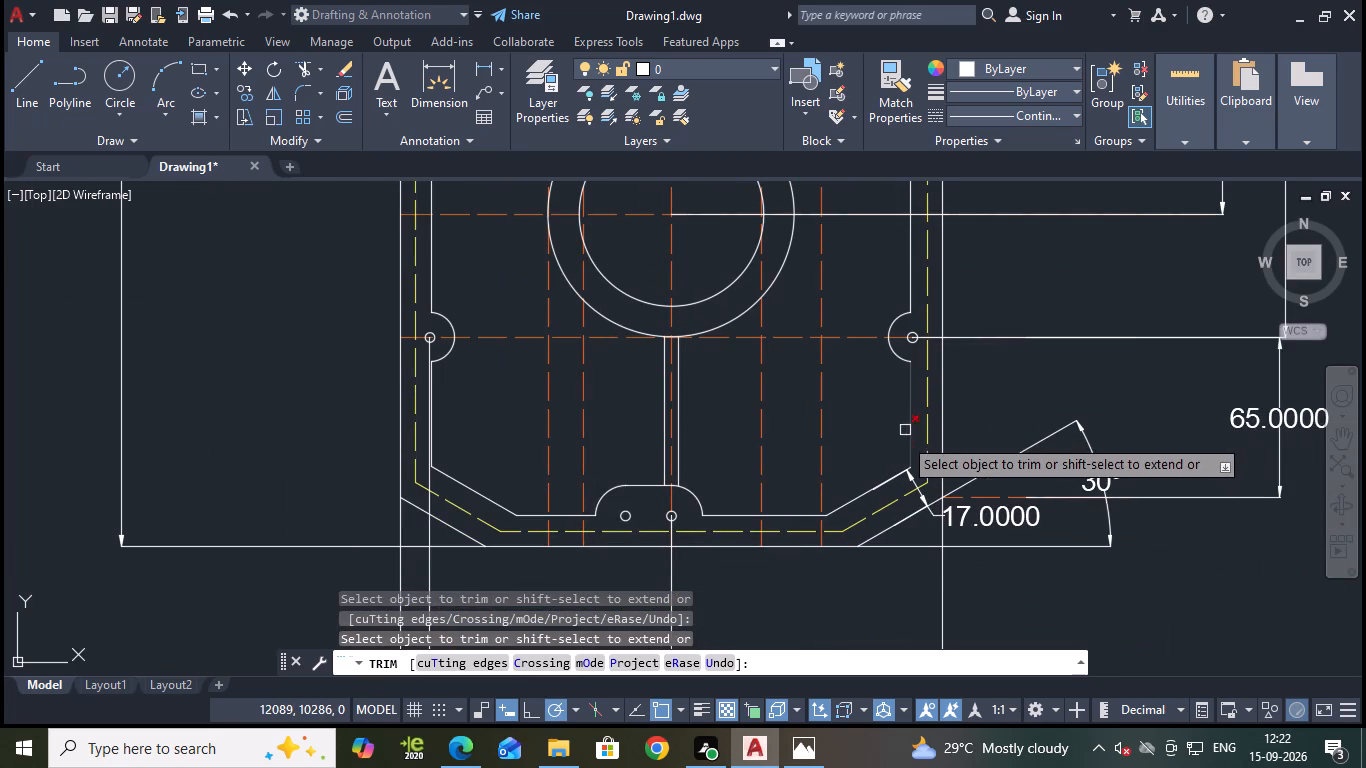
key(Escape)
Save the drawing.
key(ctrl+s)
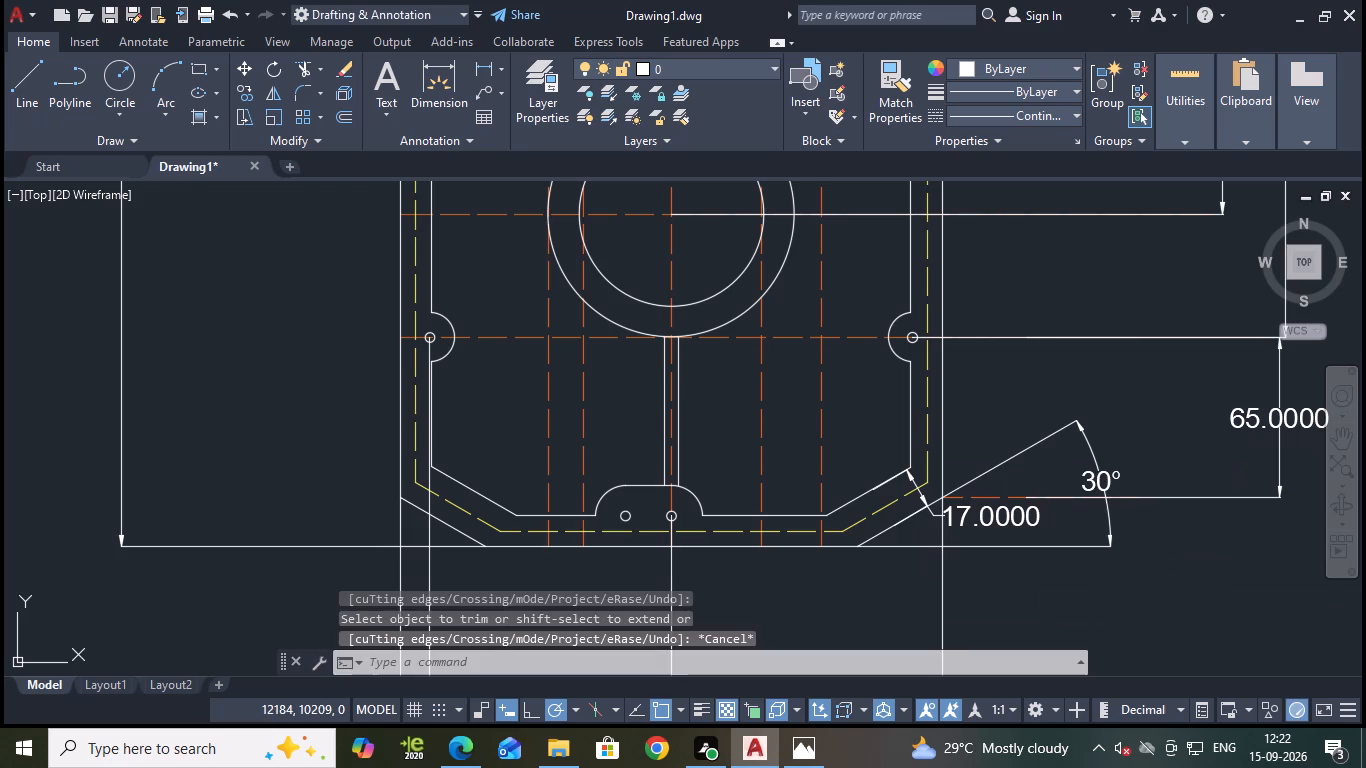
Review the whole plate and its existing dimensions to find which horizontal dimensions are still missing.
middle_drag(478, 423, 509, 414)
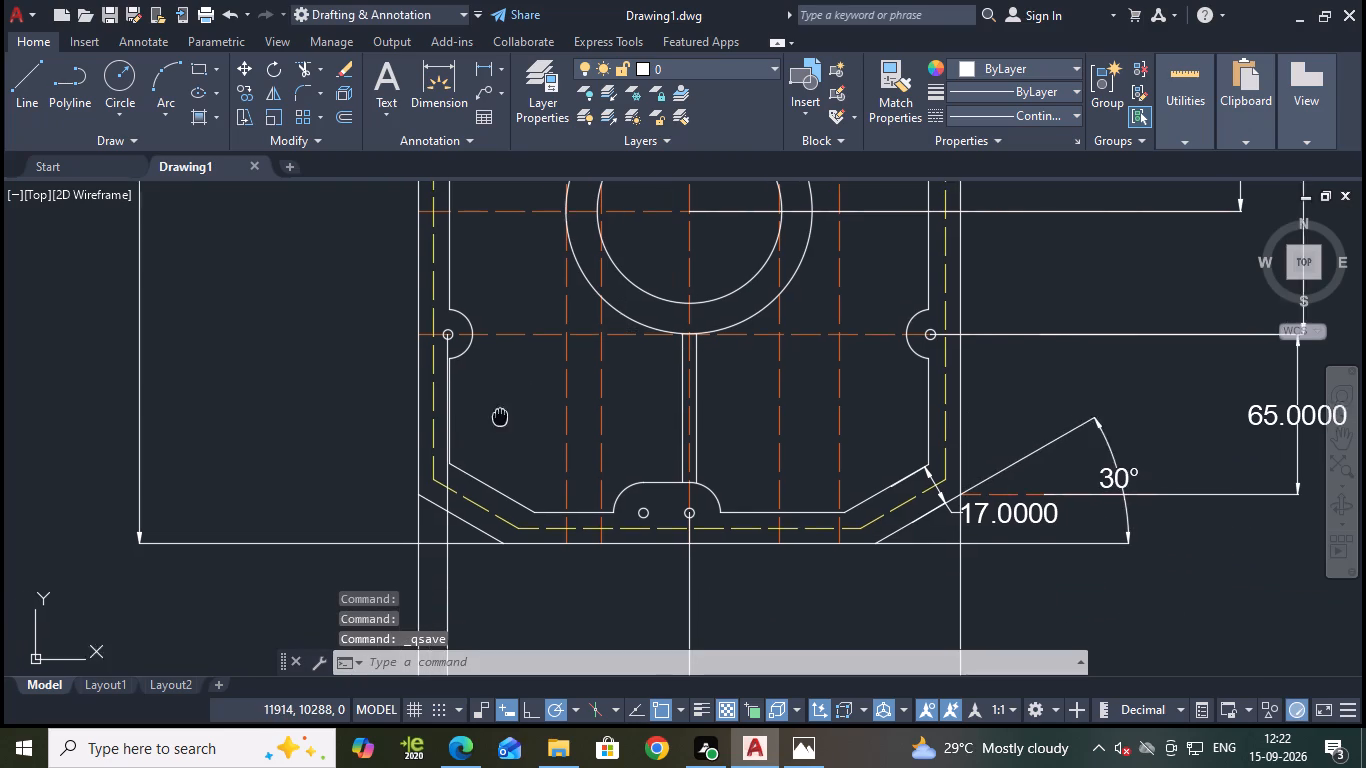
middle_drag(509, 414, 615, 368)
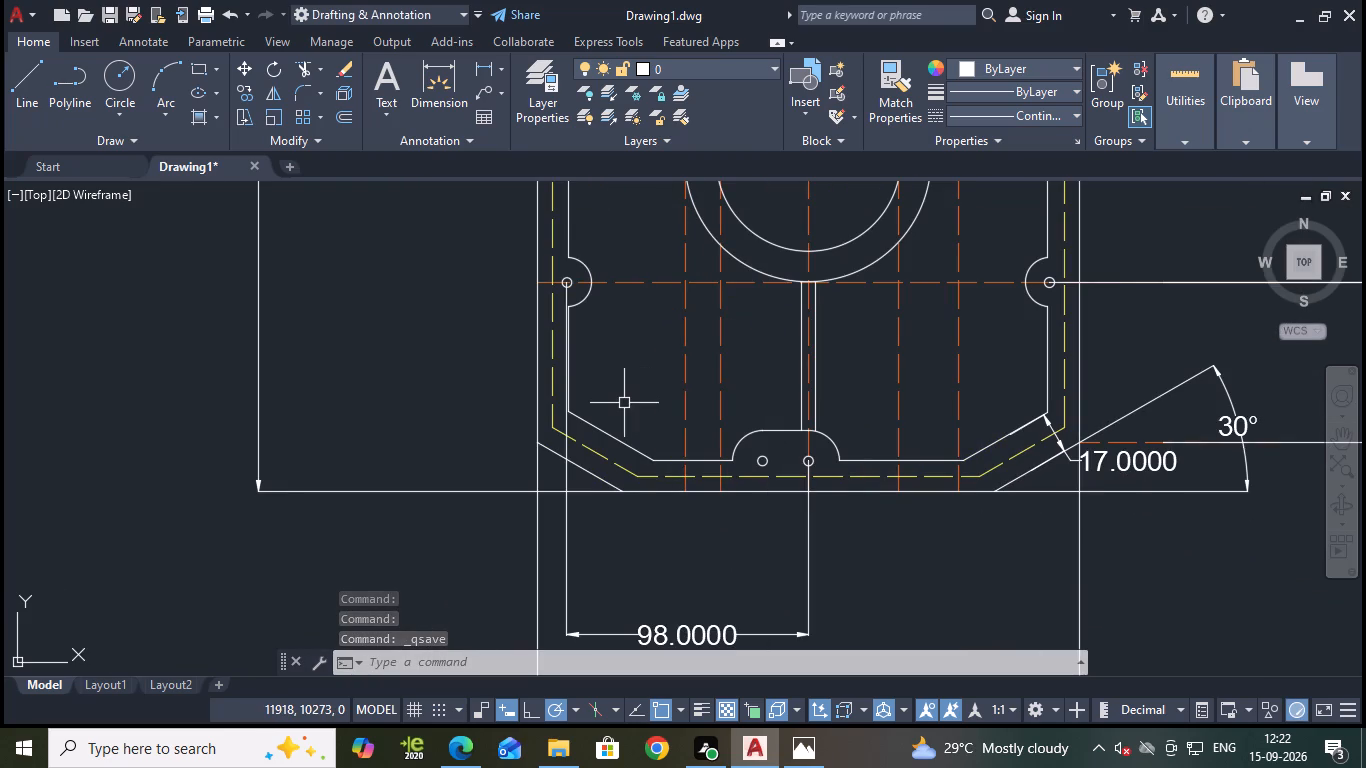
scroll(639, 351, down, 1)
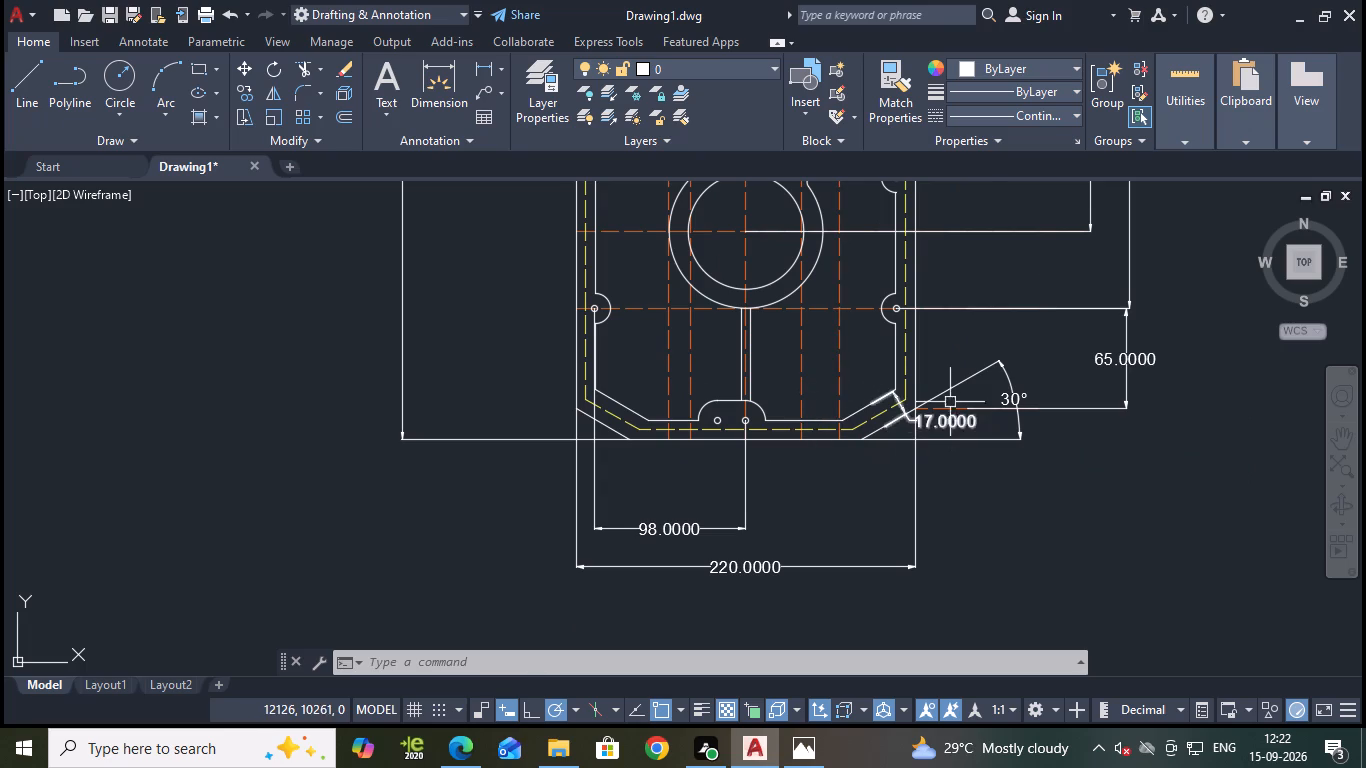
scroll(950, 400, down, 2)
middle_drag(1083, 331, 1044, 443)
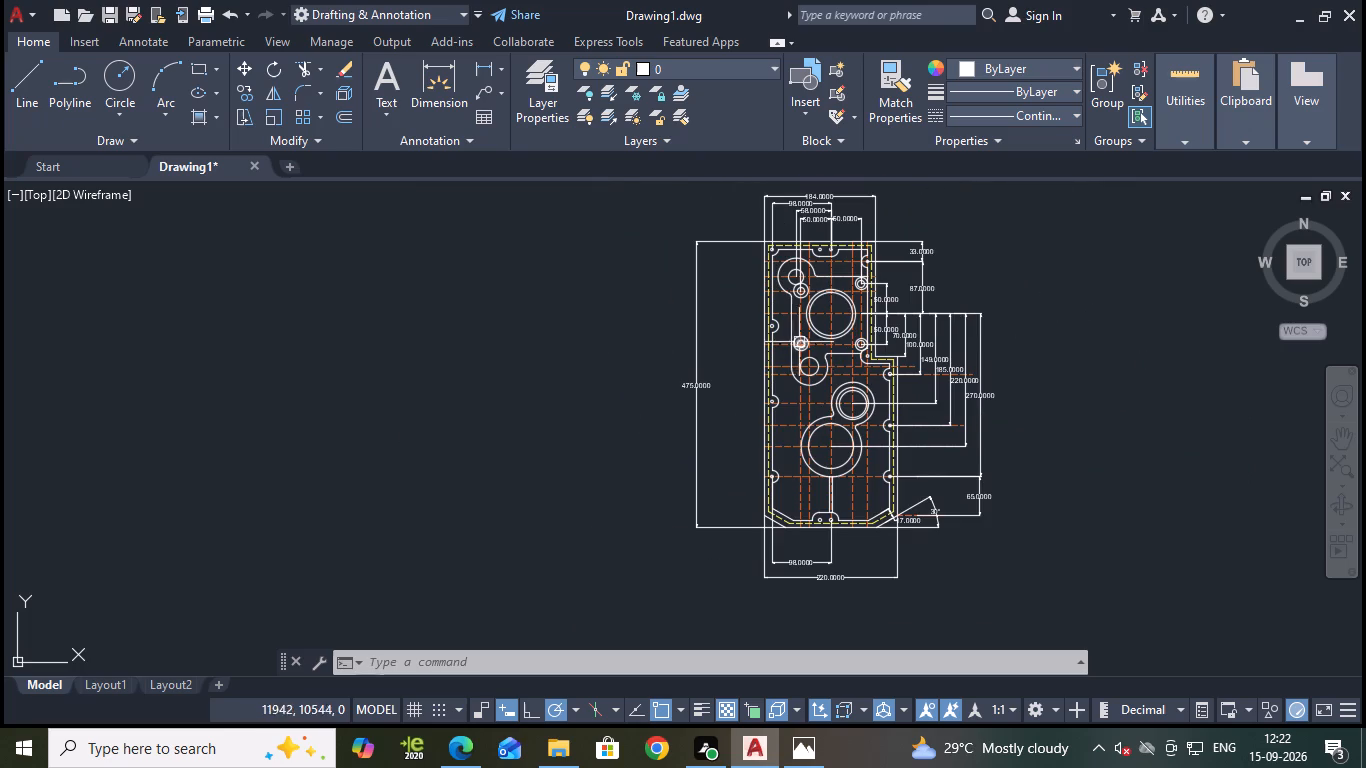
scroll(851, 273, up, 3)
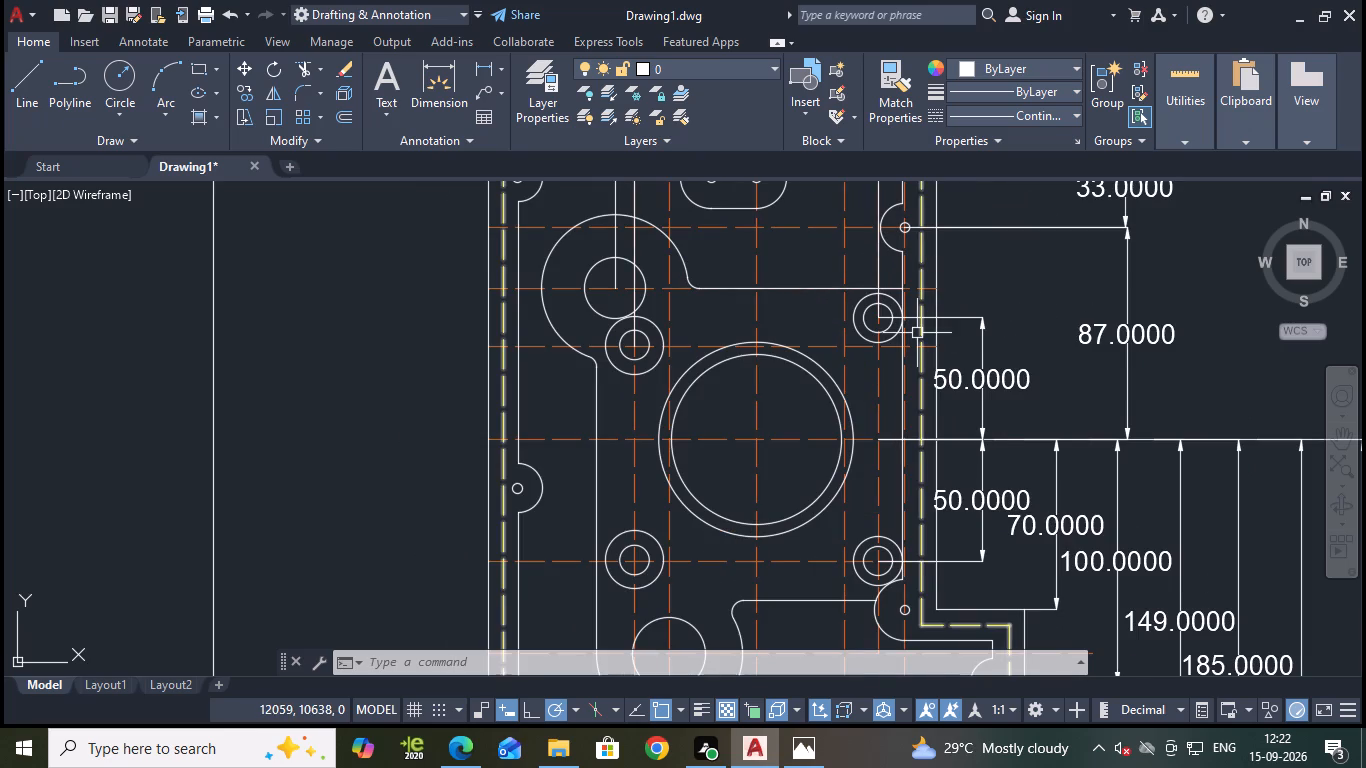
scroll(917, 333, down, 1)
scroll(1189, 430, down, 1)
middle_drag(1248, 587, 967, 399)
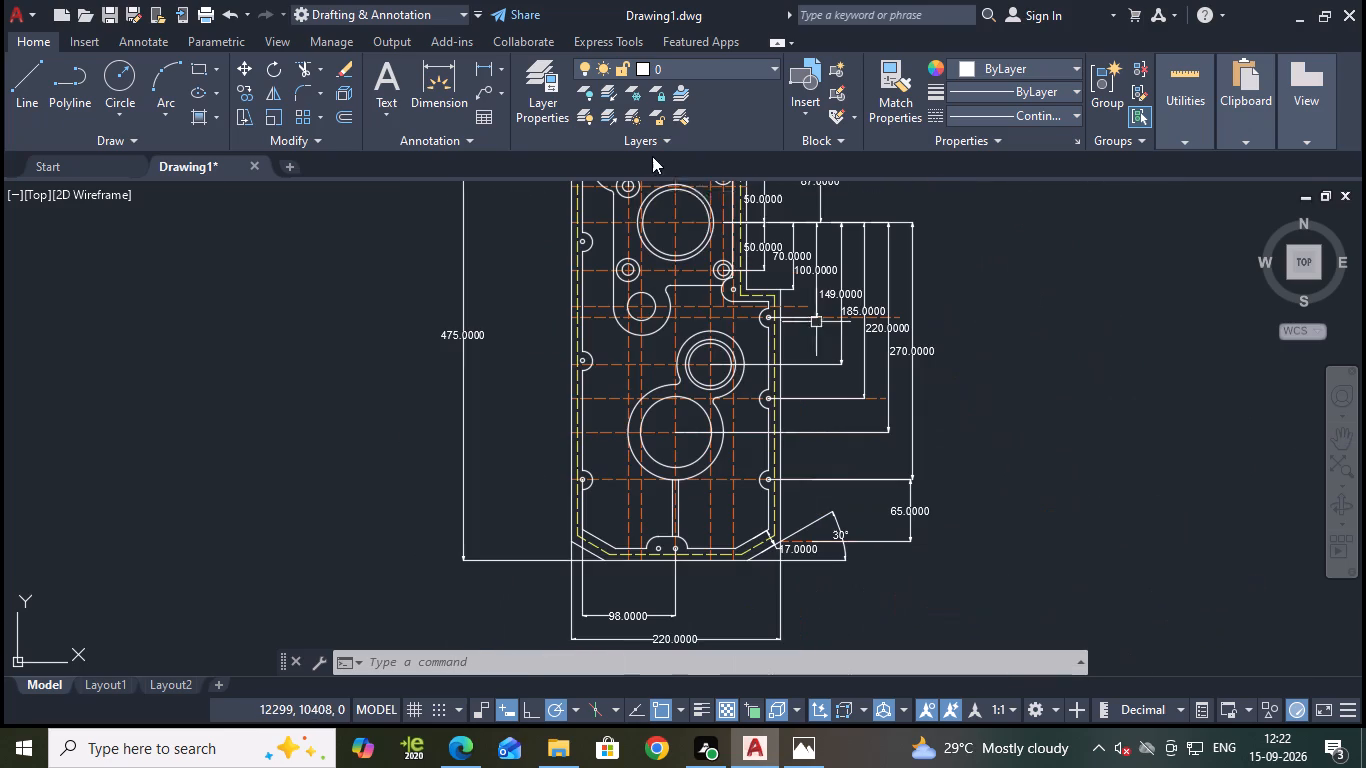
Add a horizontal linear dimension from the right inner wall's lower corner to the centreline hole, in line with the 98 dimension below the plate.
click(476, 68)
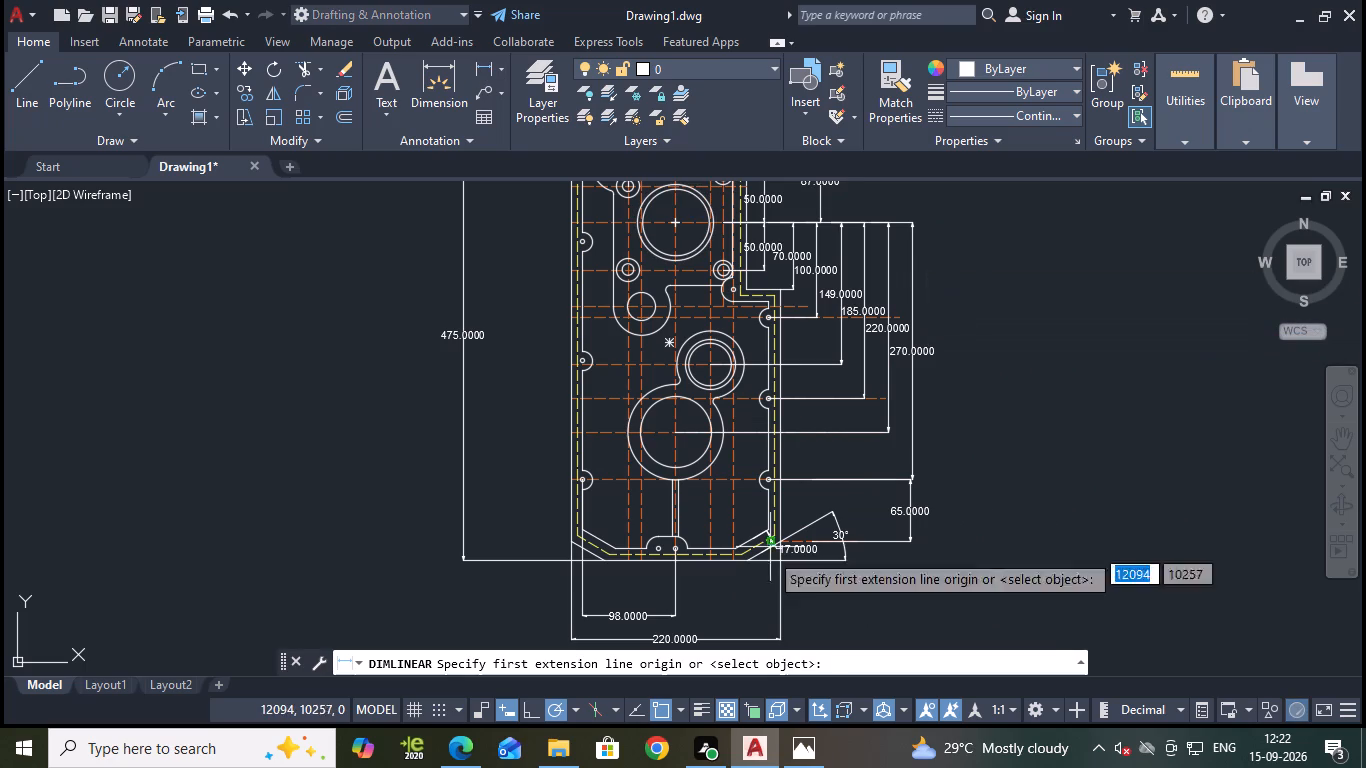
scroll(734, 571, up, 2)
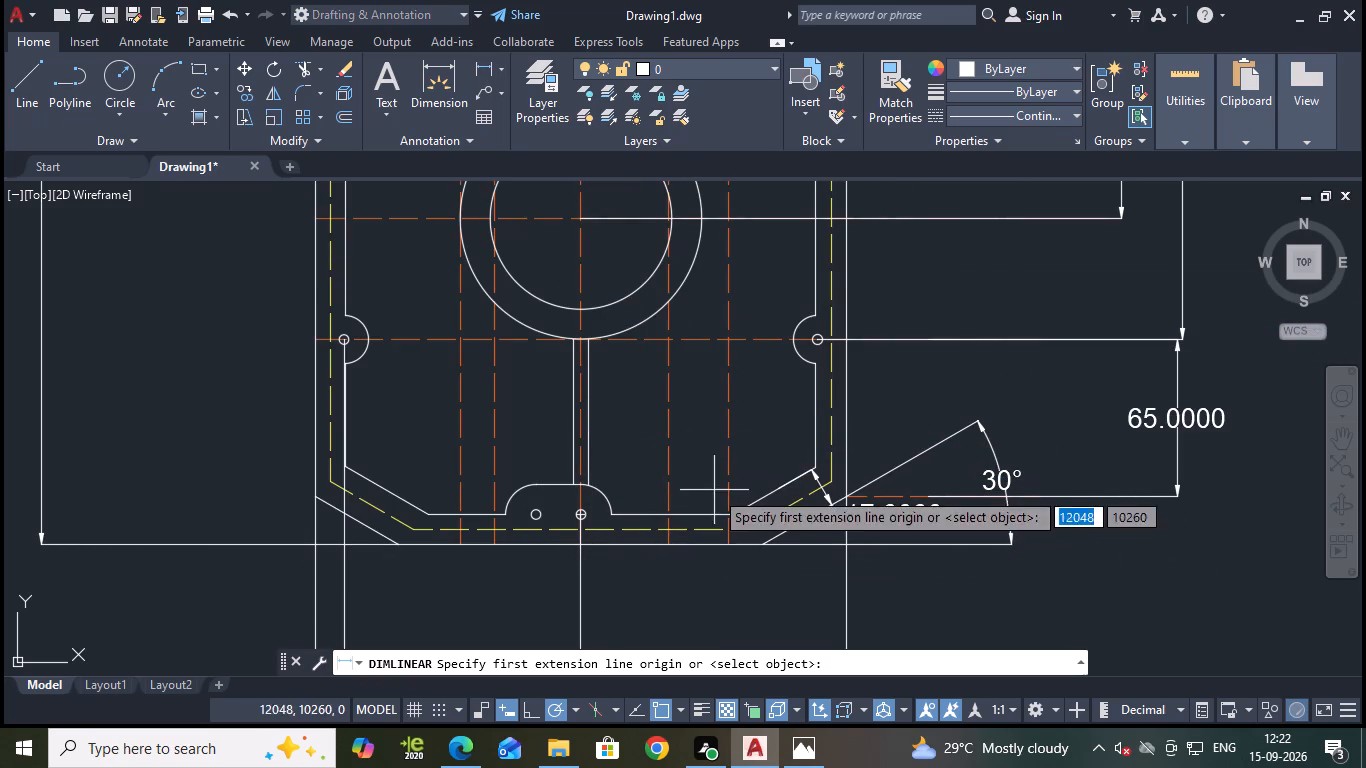
scroll(801, 513, up, 3)
scroll(805, 390, up, 2)
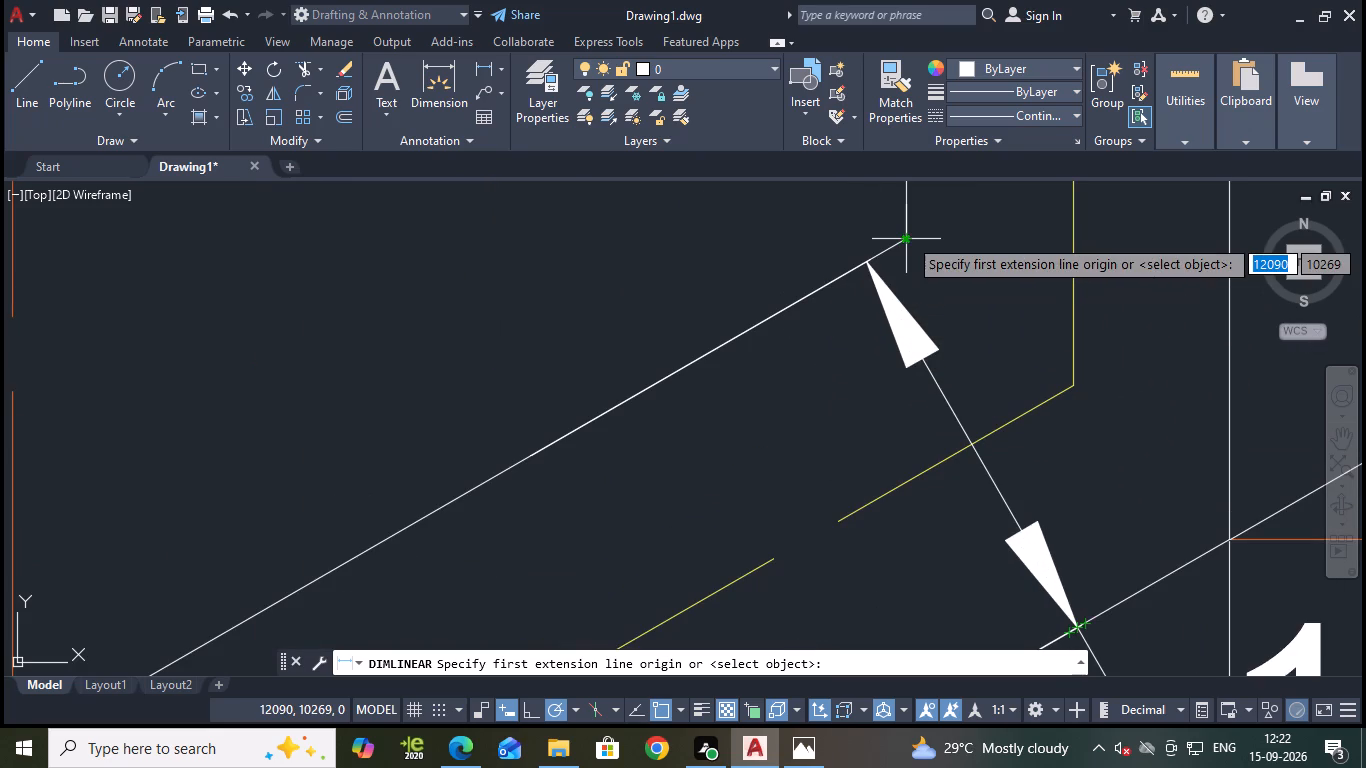
click(908, 237)
scroll(650, 487, down, 3)
scroll(558, 453, down, 1)
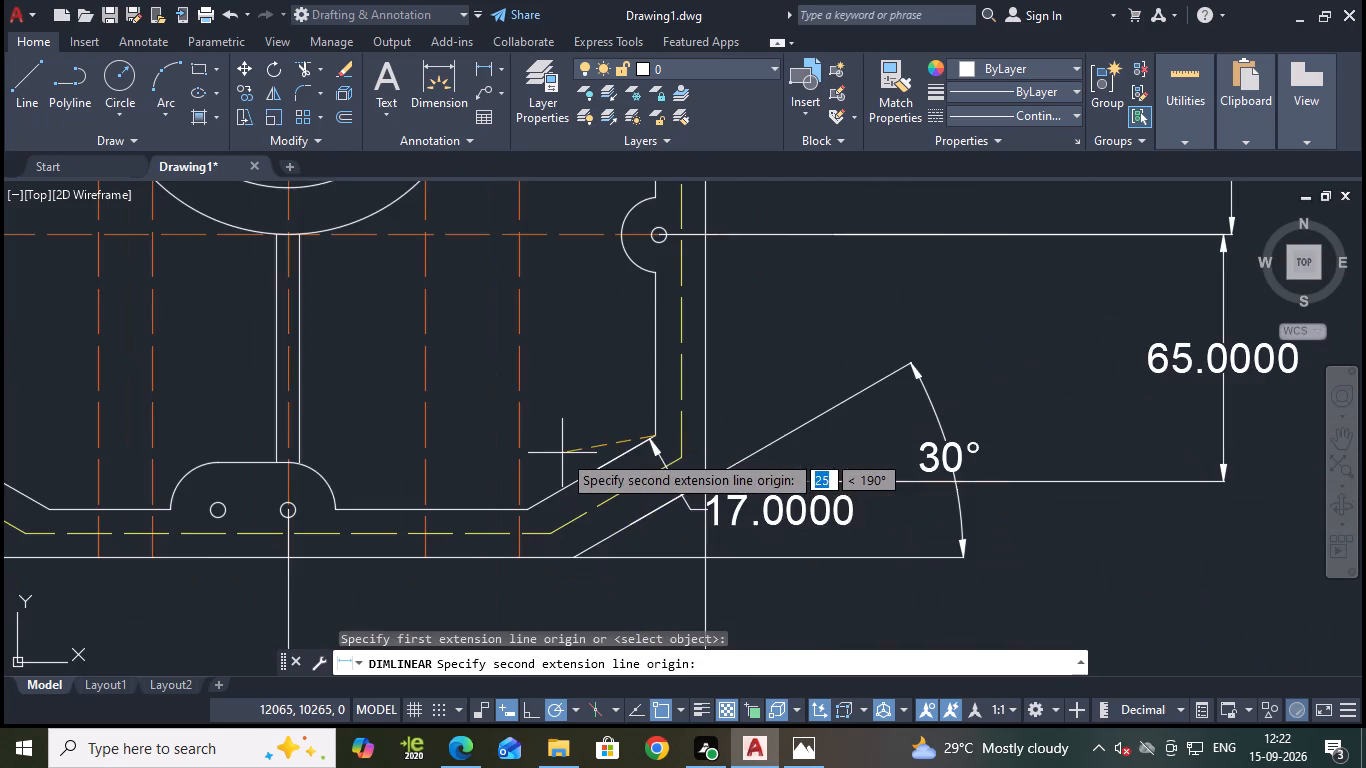
middle_drag(575, 452, 825, 360)
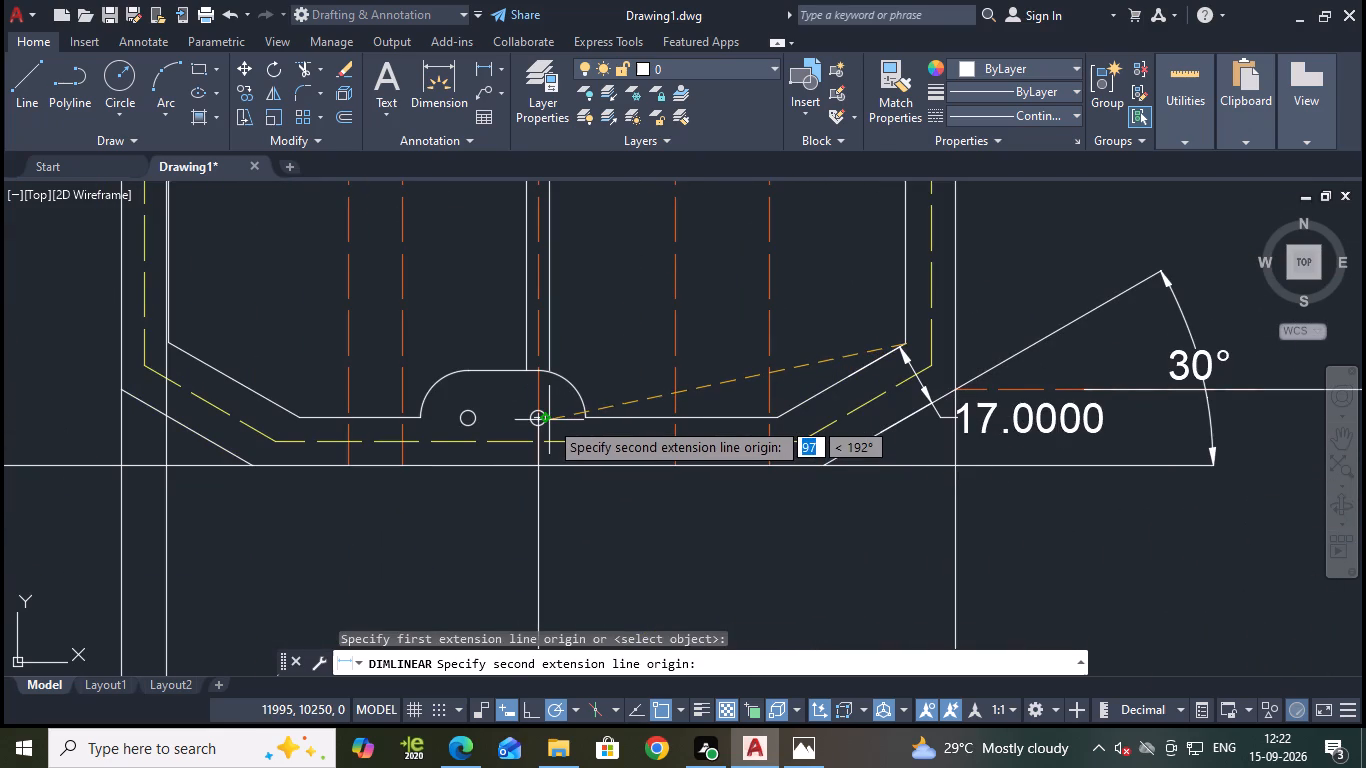
click(536, 417)
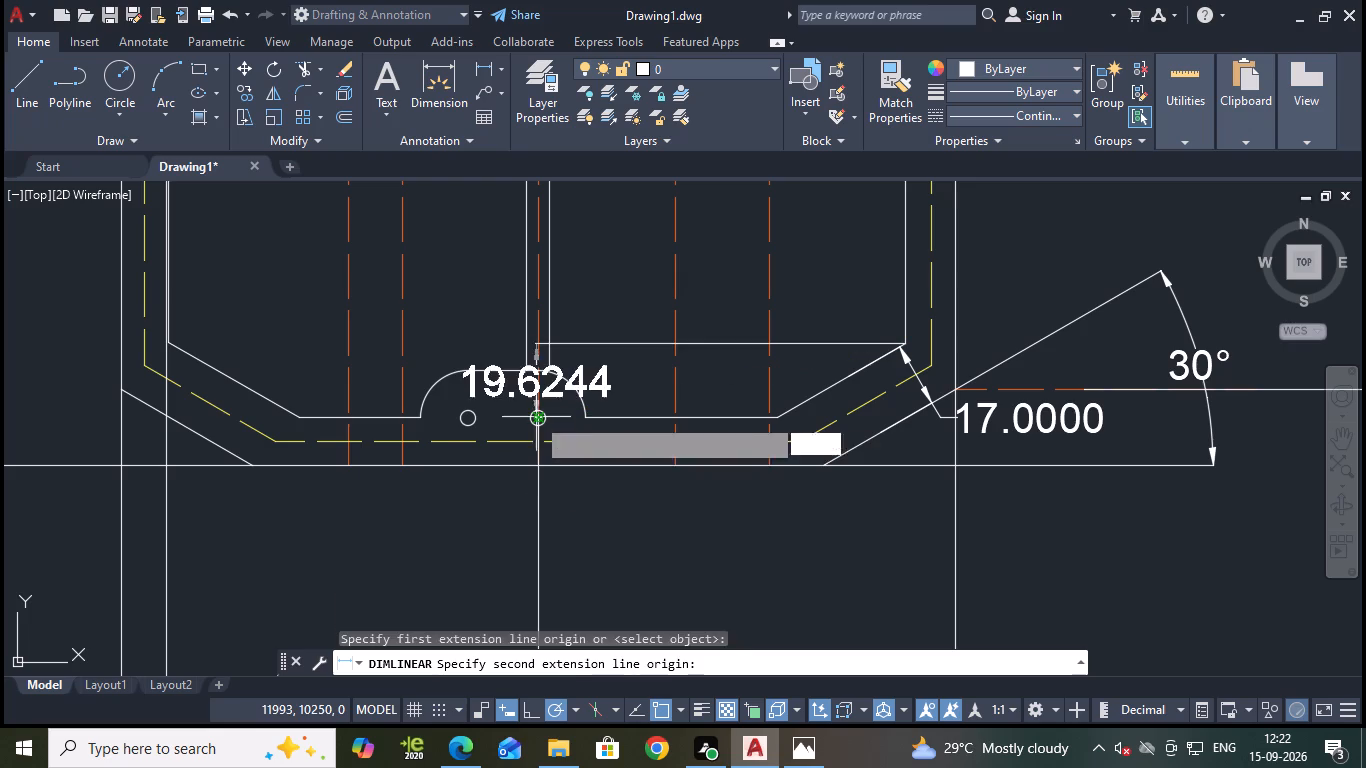
scroll(571, 506, down, 2)
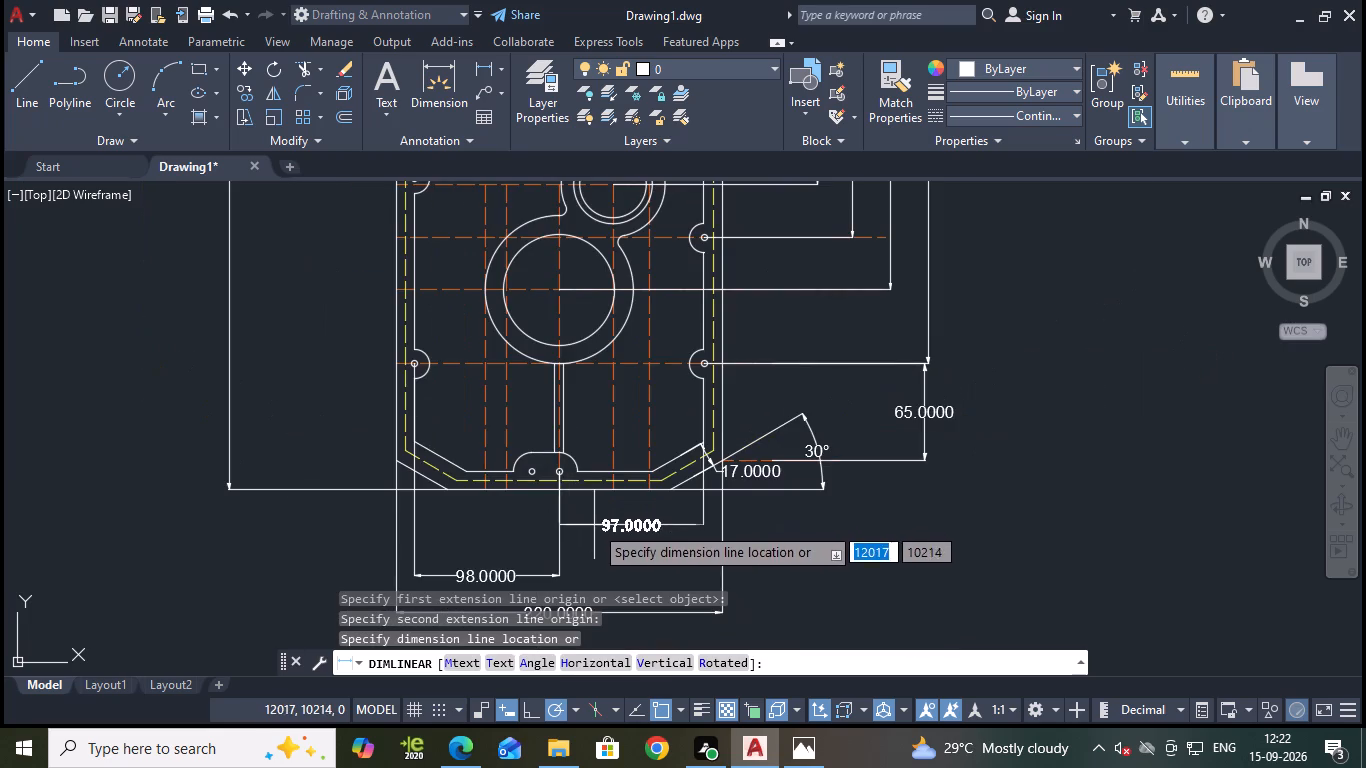
middle_drag(594, 525, 644, 429)
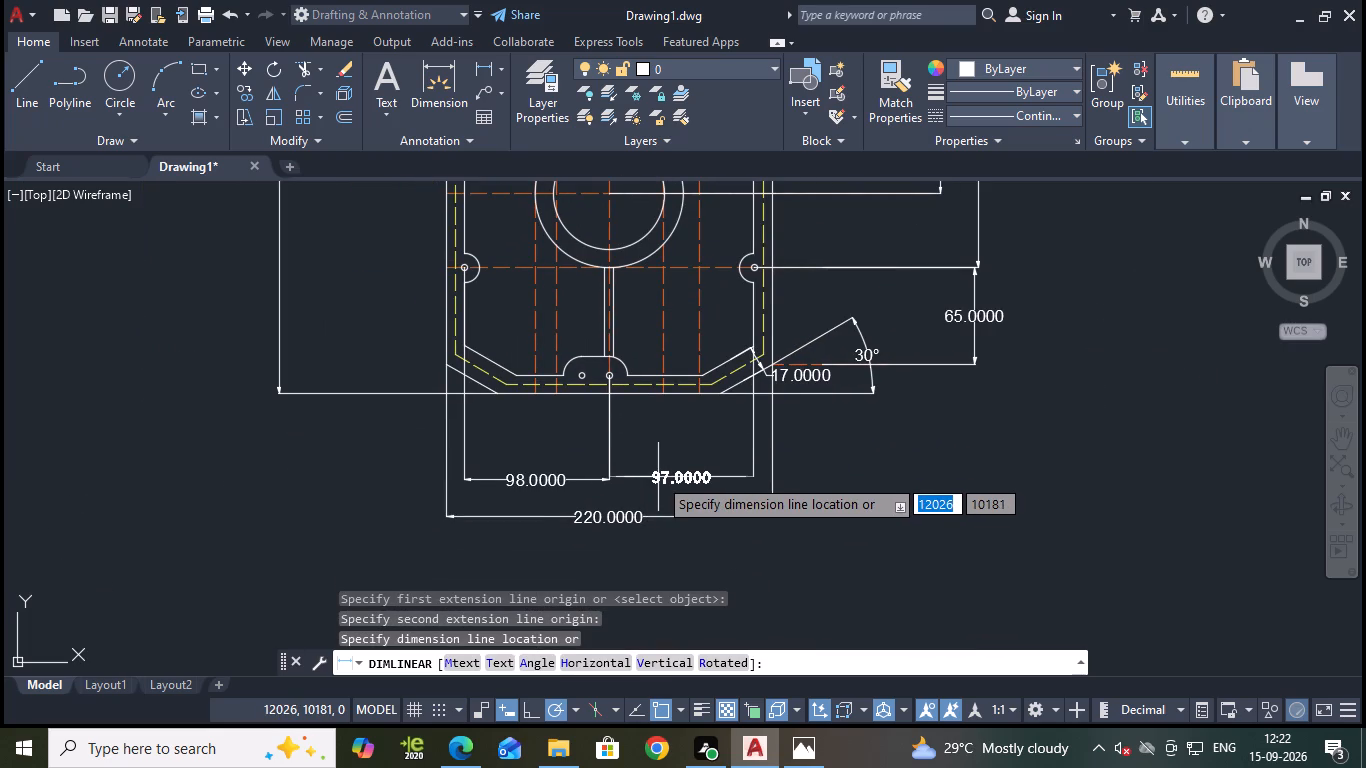
click(658, 480)
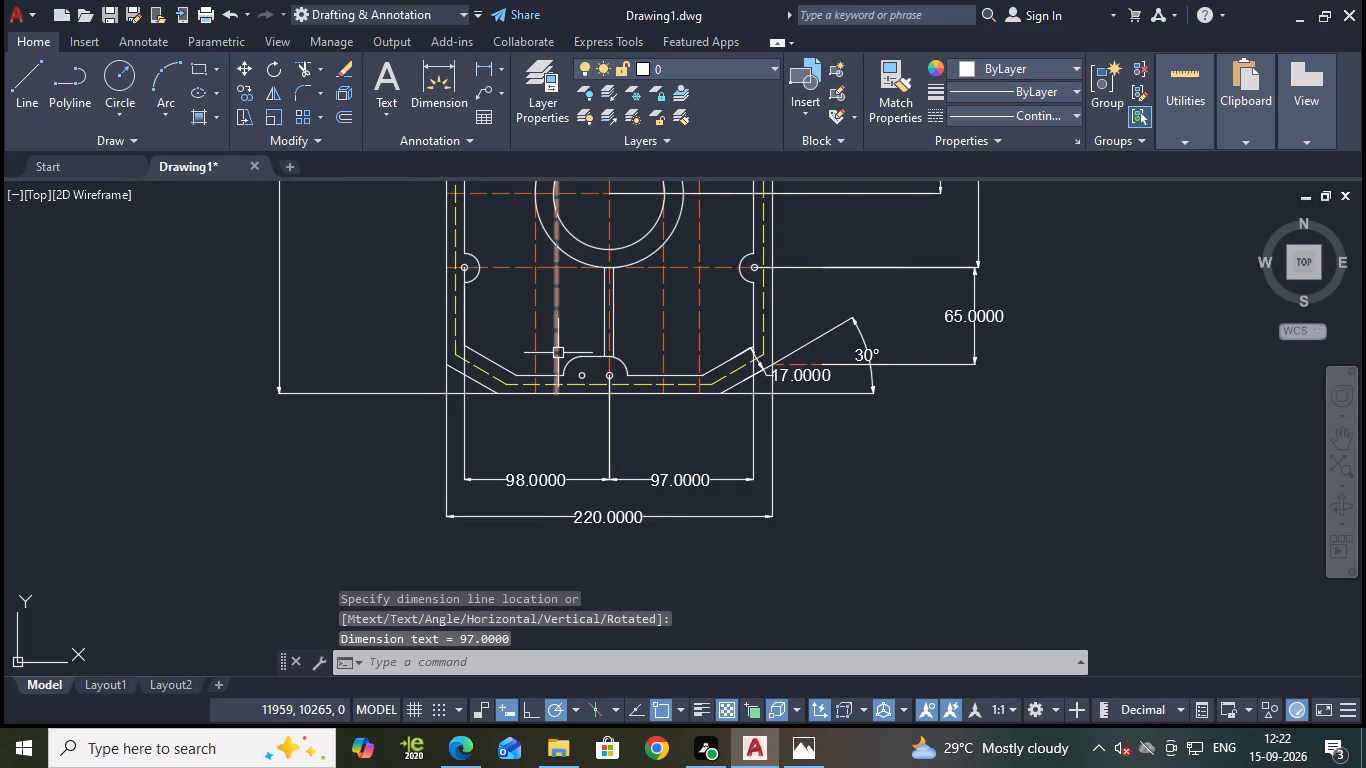
Add a horizontal linear dimension across the width of the narrow vertical rib above the bottom boss.
click(488, 69)
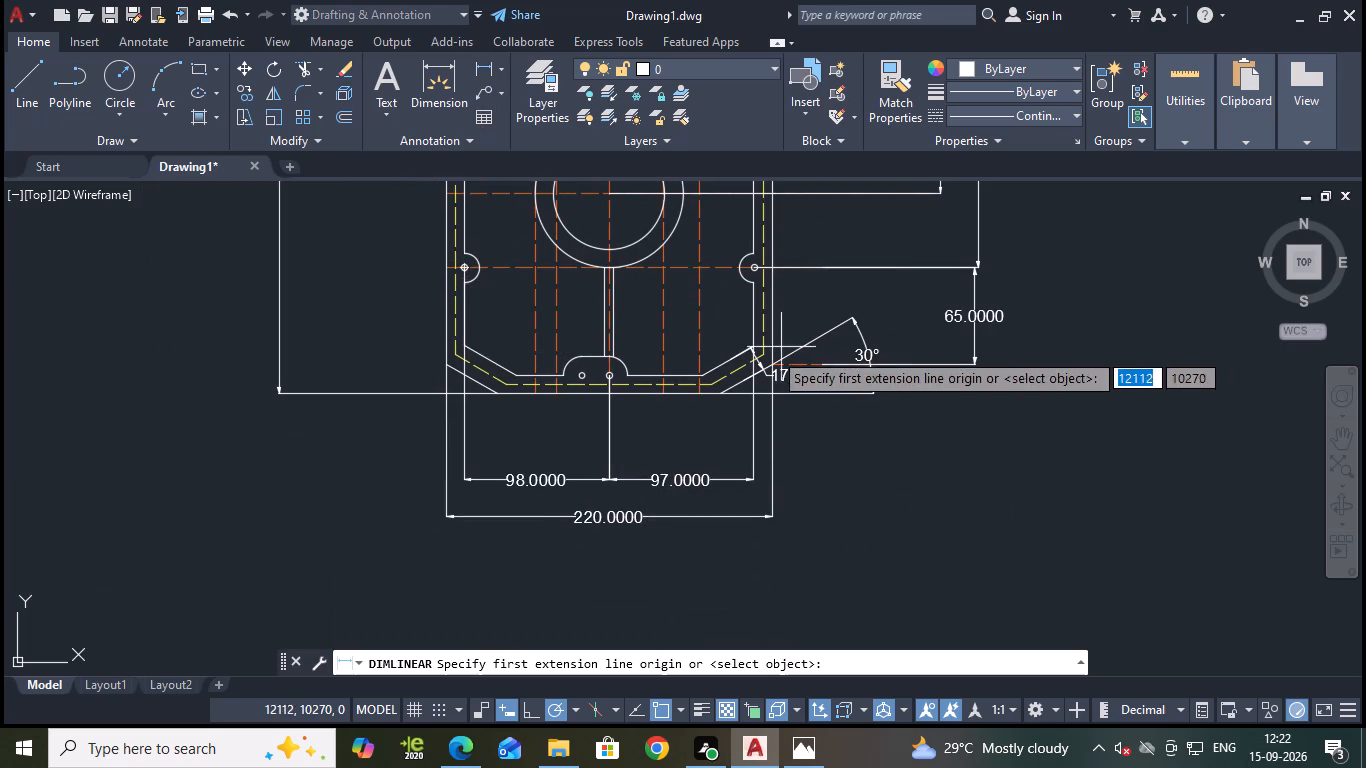
scroll(664, 341, up, 2)
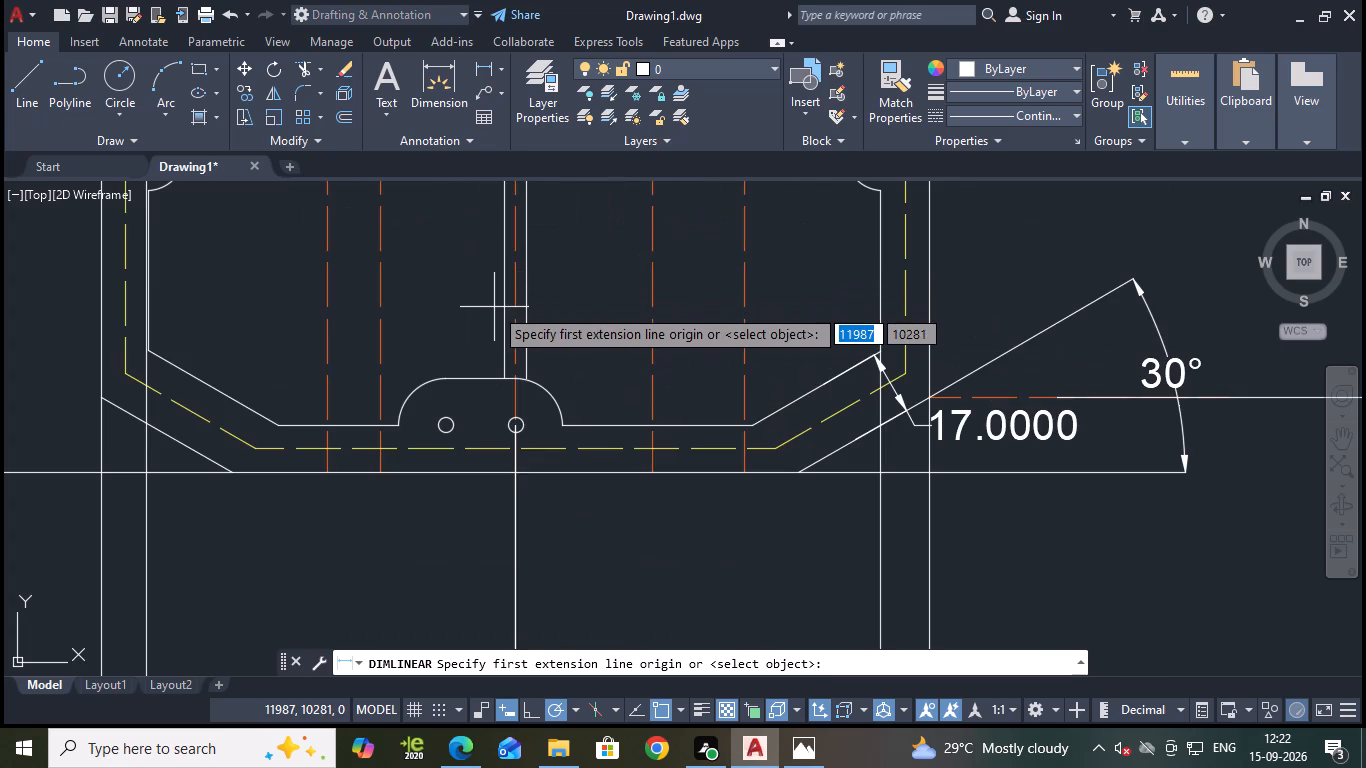
click(502, 319)
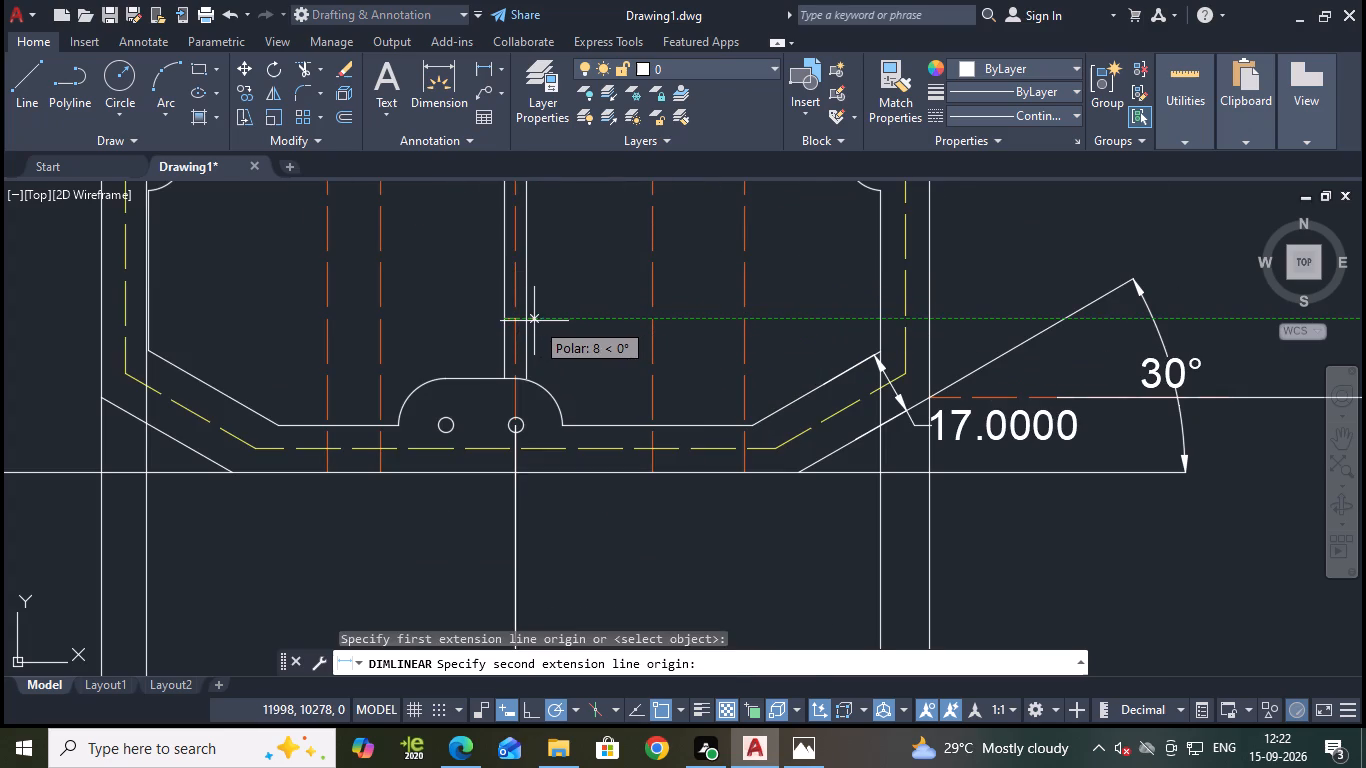
click(529, 319)
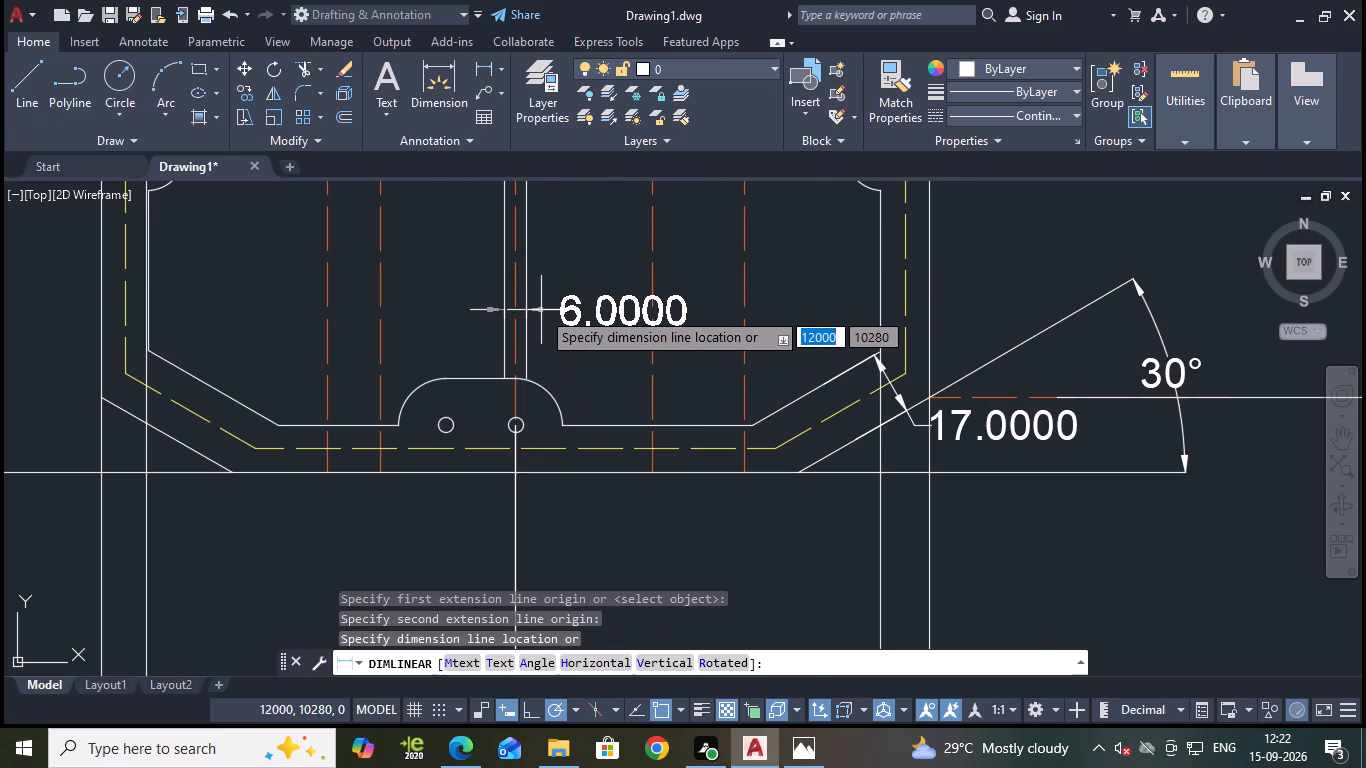
click(541, 309)
Add a horizontal linear dimension between the centres of the two small bottom boss holes, placed just below the plate's bottom edge.
scroll(571, 340, down, 1)
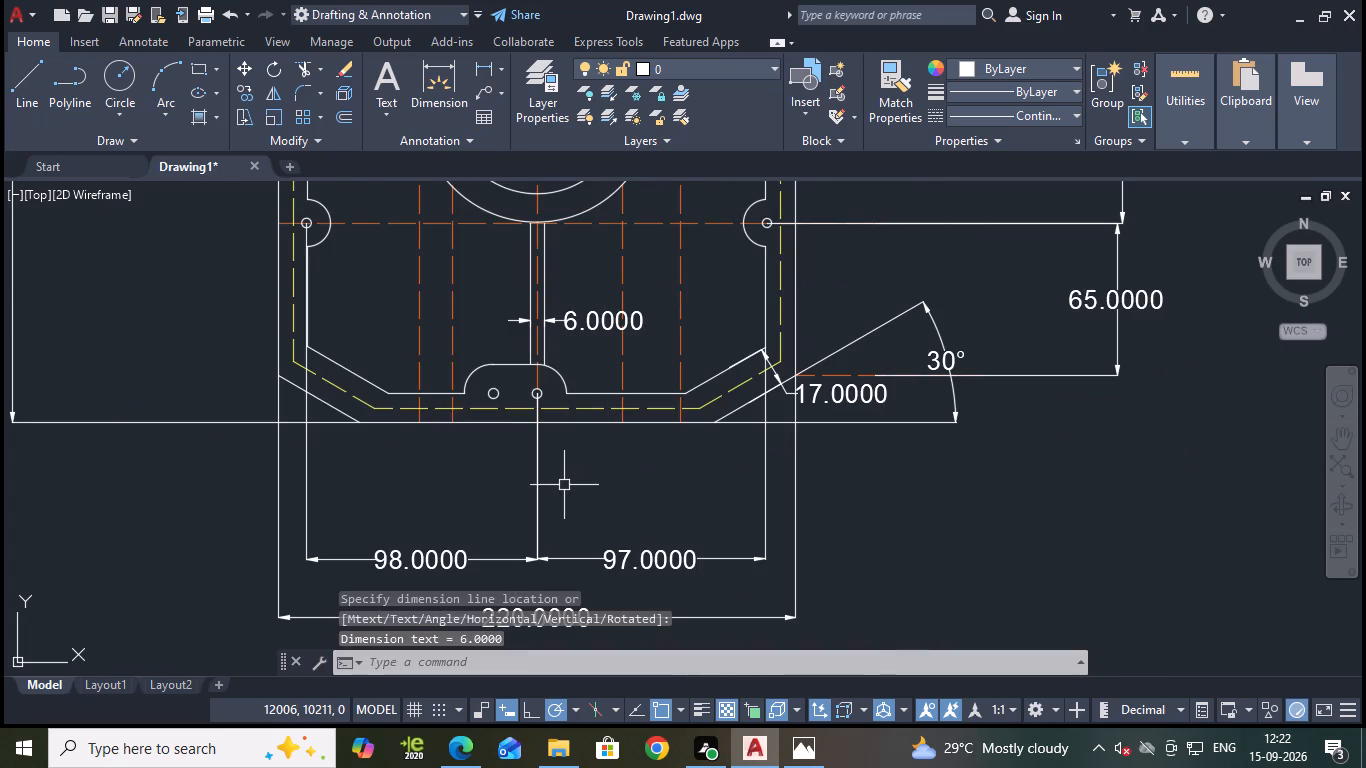
key(space)
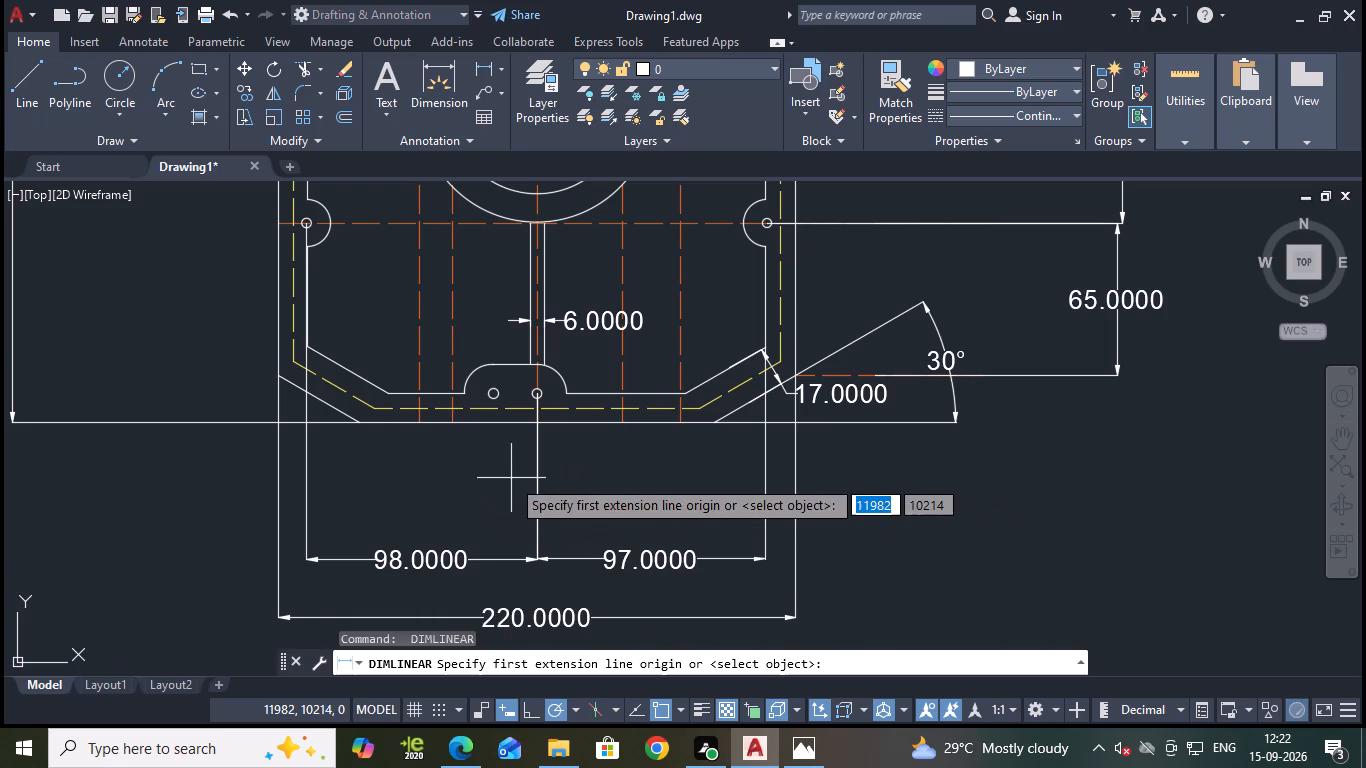
middle_drag(605, 463, 694, 399)
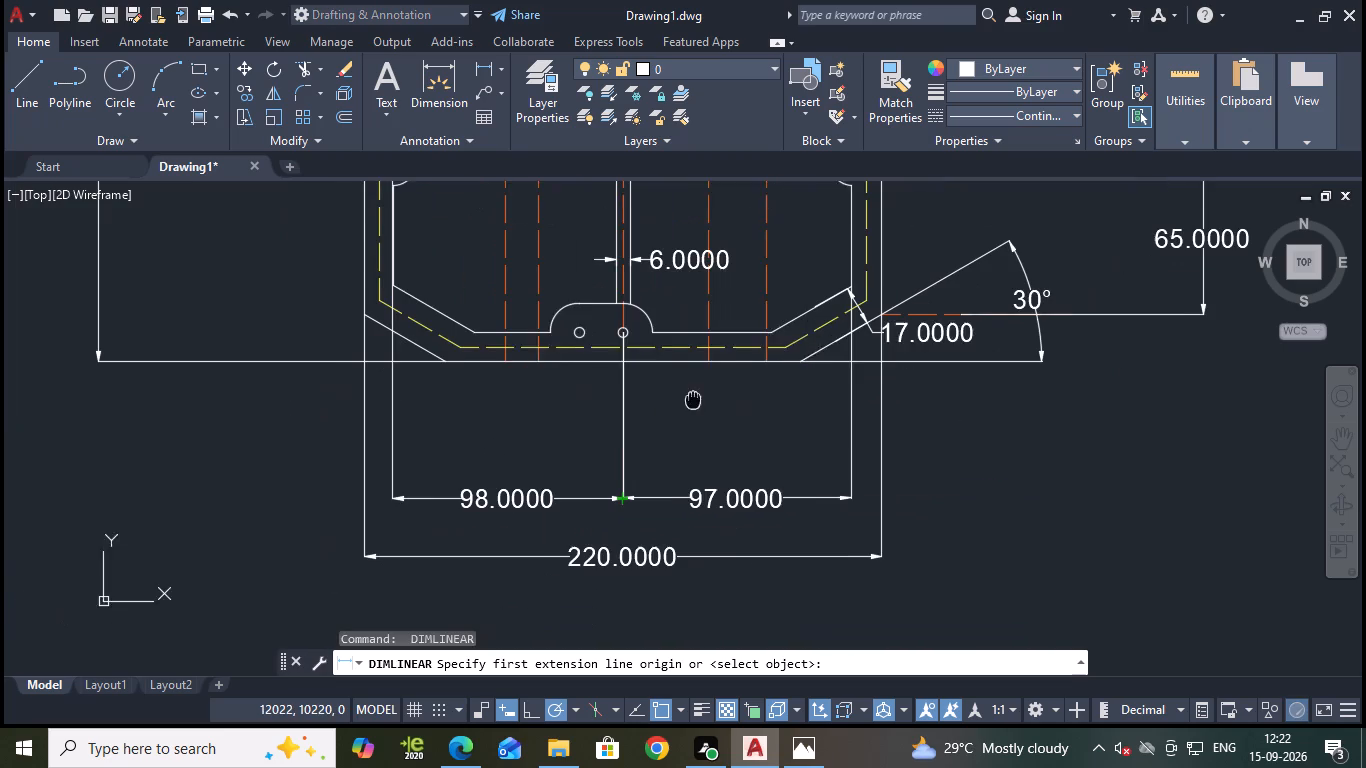
middle_drag(694, 399, 694, 398)
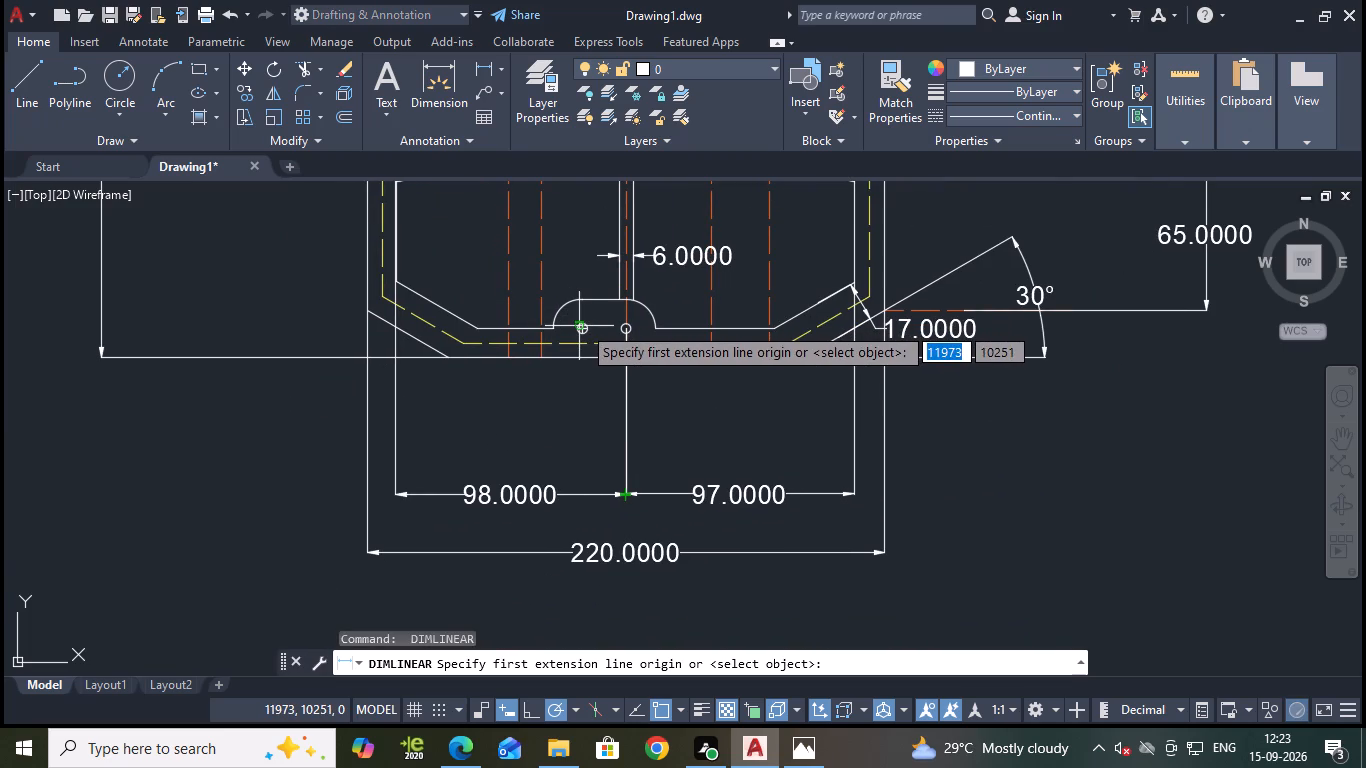
scroll(579, 326, up, 2)
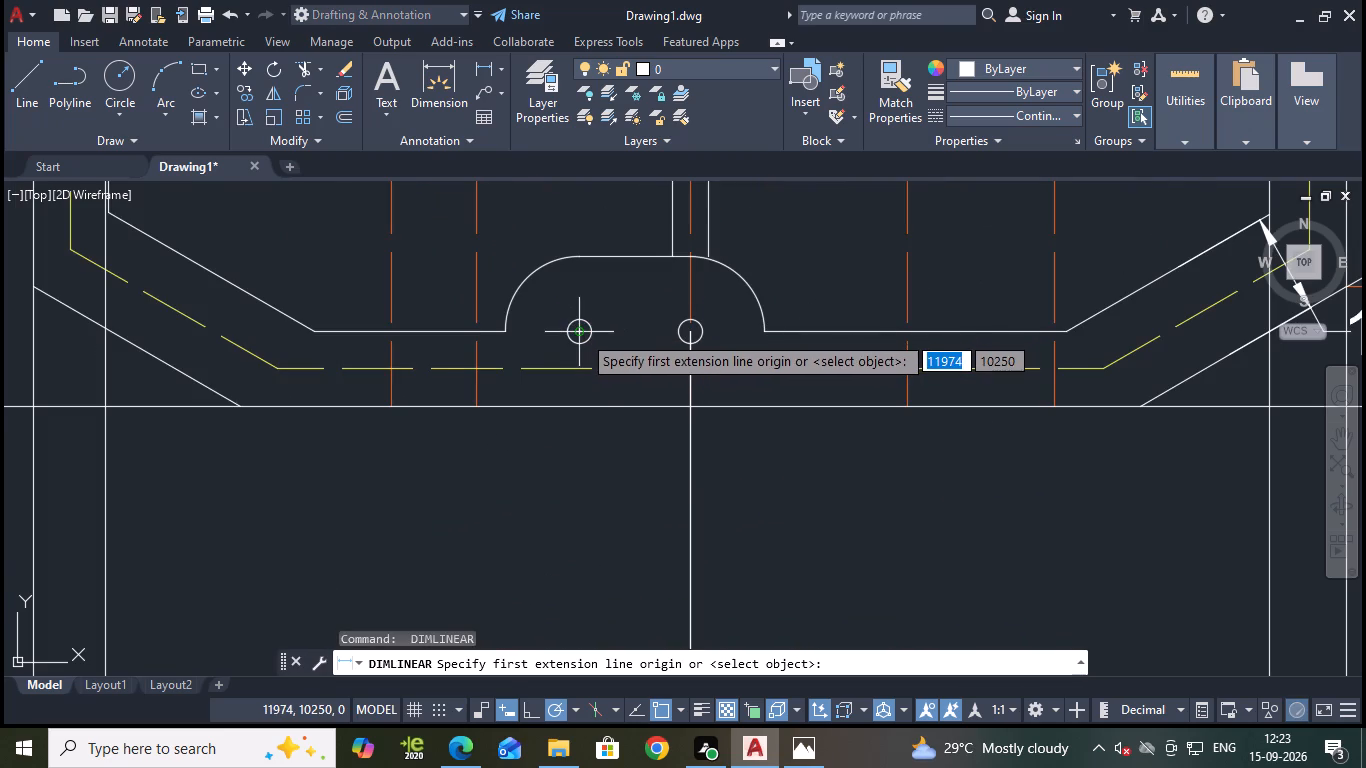
click(582, 334)
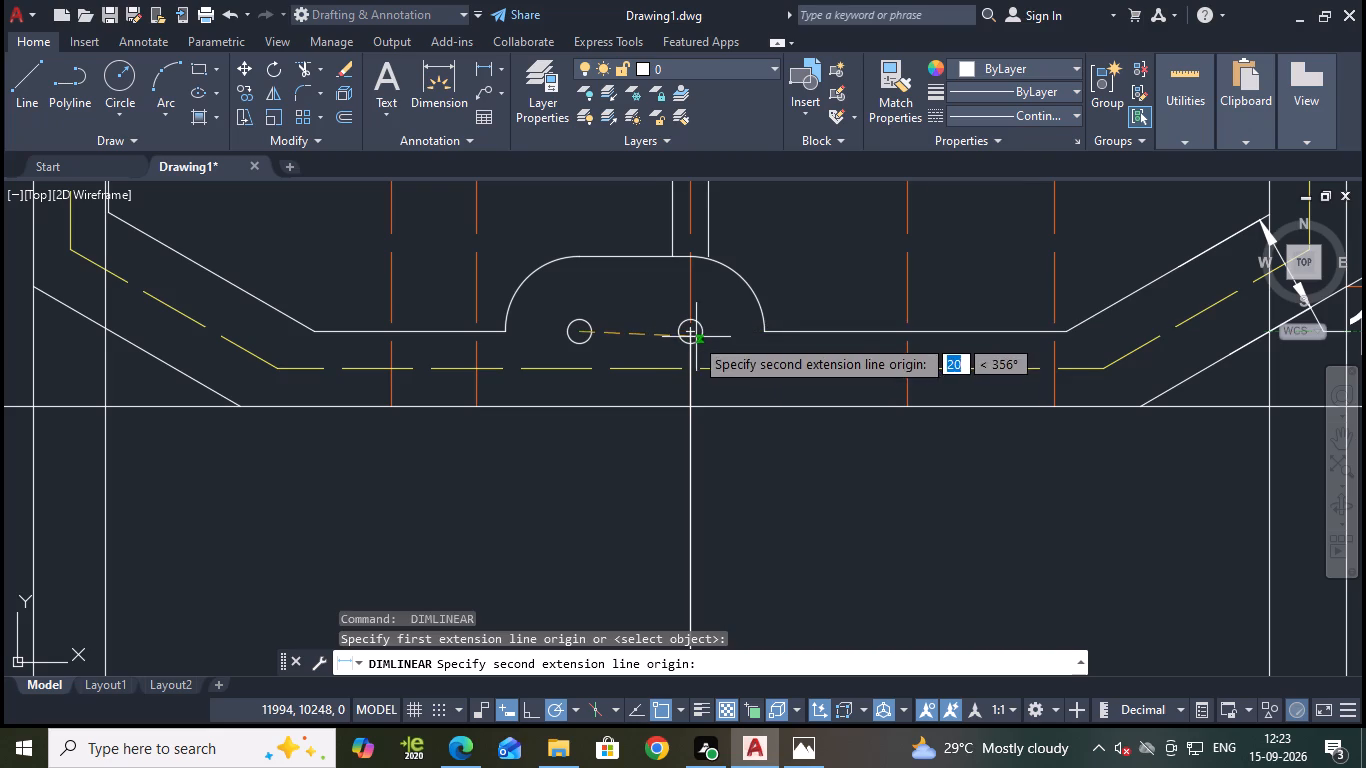
click(688, 333)
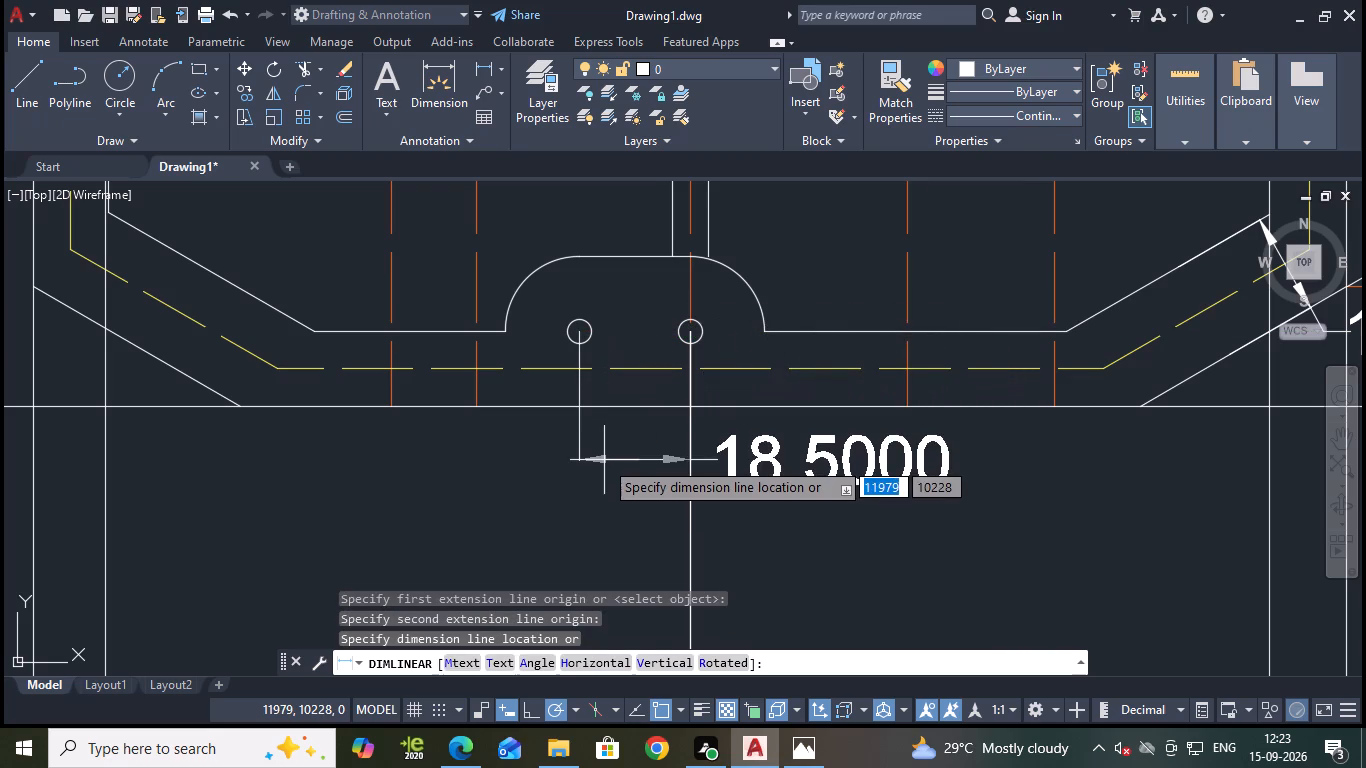
click(604, 460)
Review the whole plate and its existing dimensions to find which ones are still missing.
scroll(677, 465, down, 4)
middle_drag(1064, 293, 1064, 297)
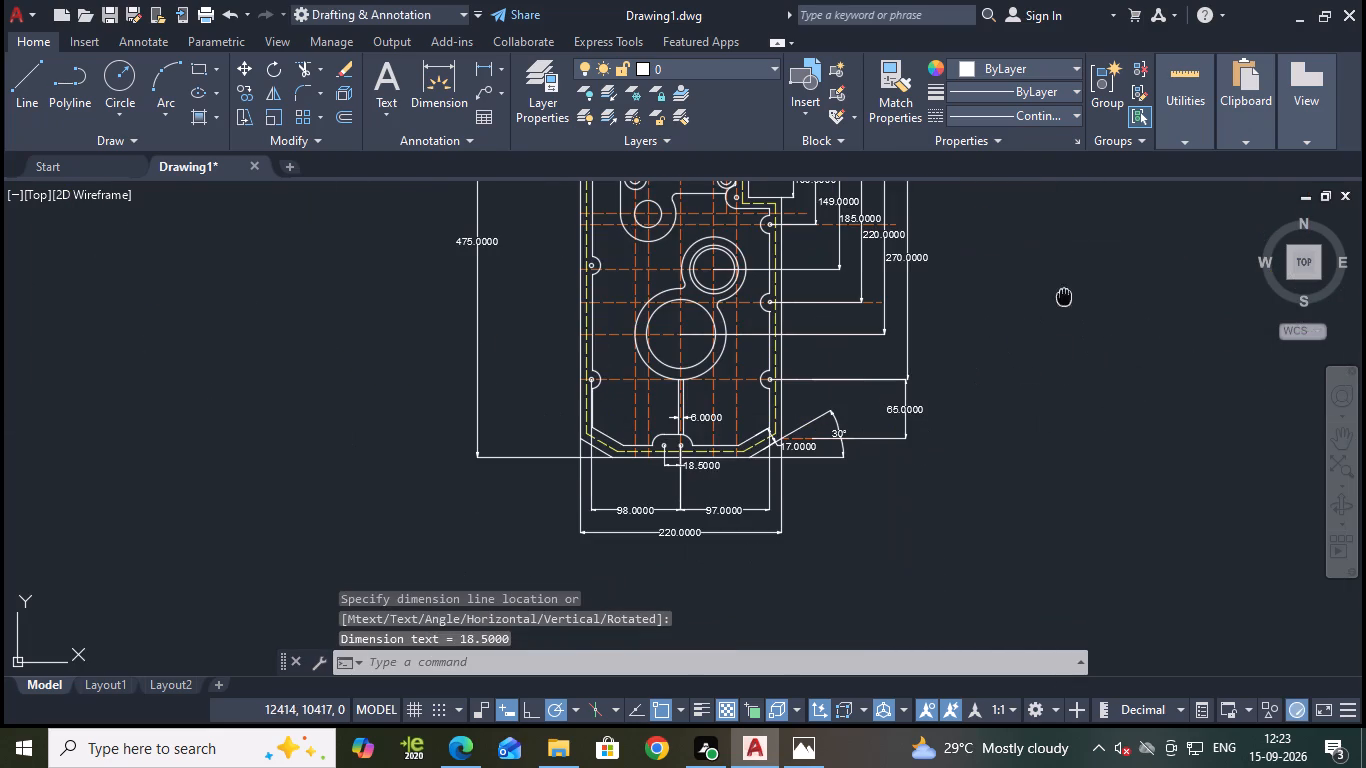
middle_drag(1064, 297, 1073, 419)
scroll(1073, 417, down, 1)
middle_drag(1063, 411, 1030, 417)
scroll(1030, 418, up, 1)
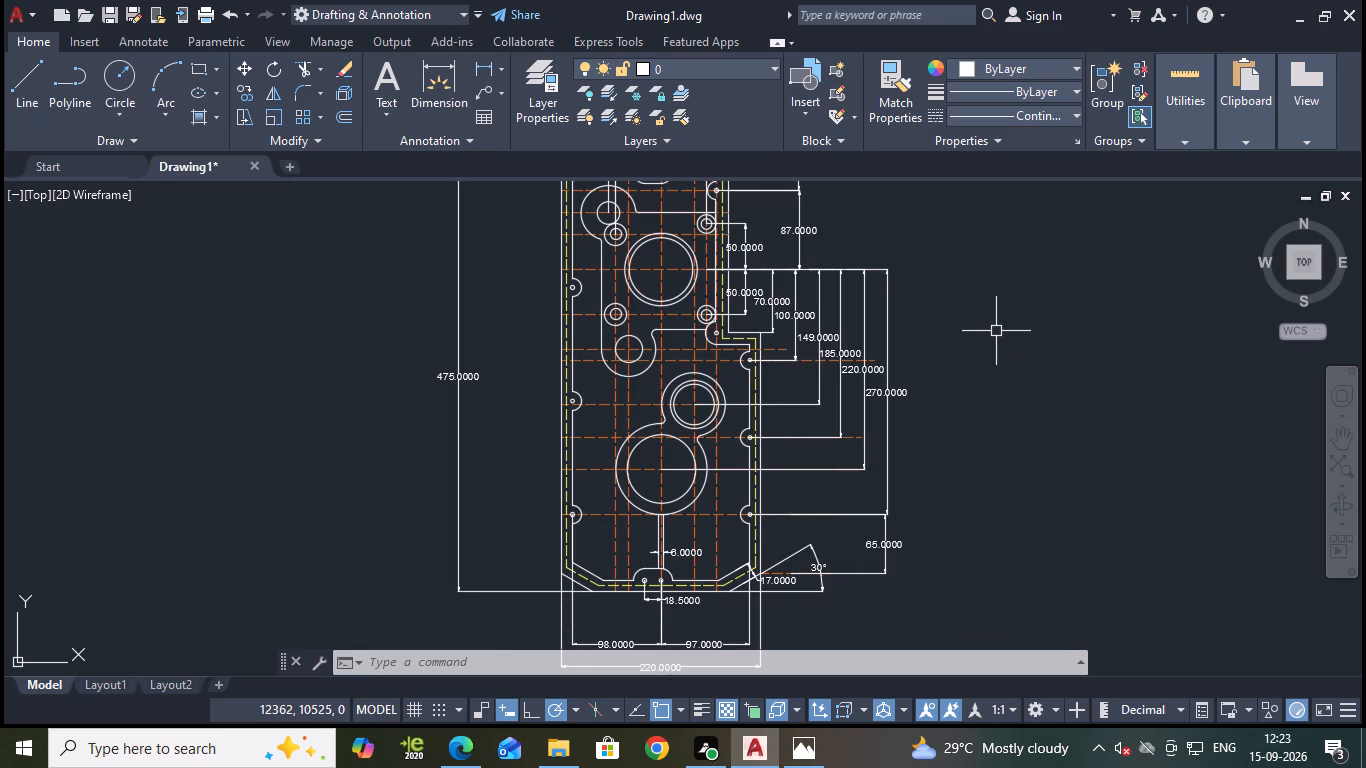
middle_drag(1075, 346, 1095, 413)
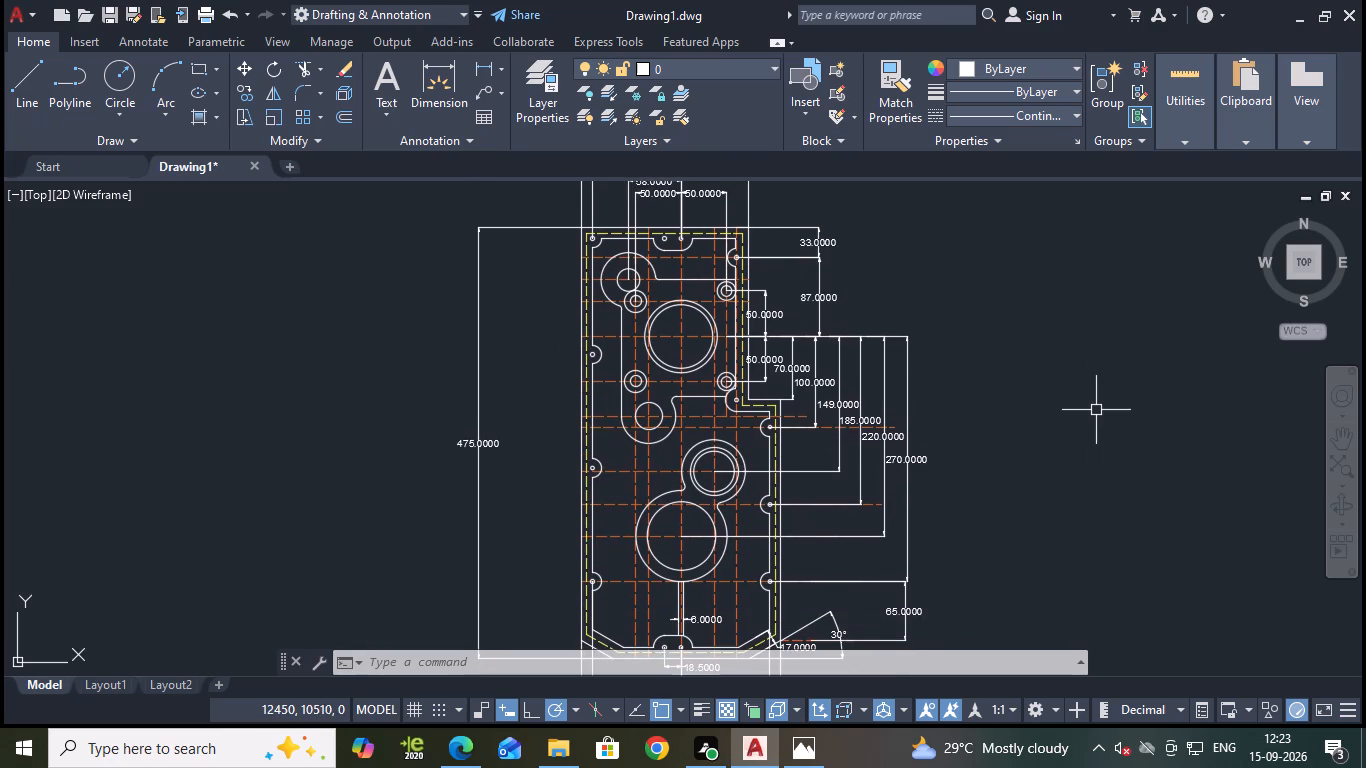
scroll(1095, 397, down, 1)
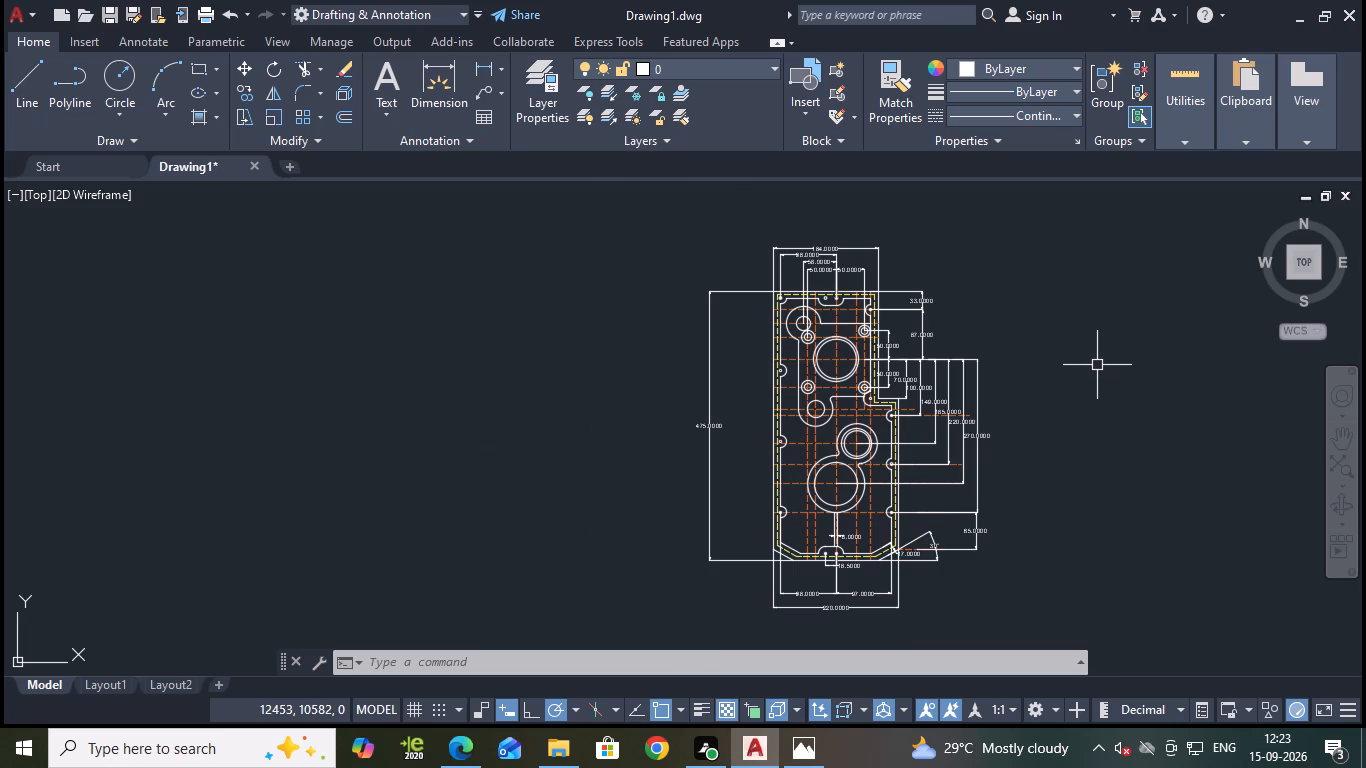
scroll(1084, 342, up, 1)
middle_drag(993, 303, 1088, 375)
scroll(803, 408, up, 2)
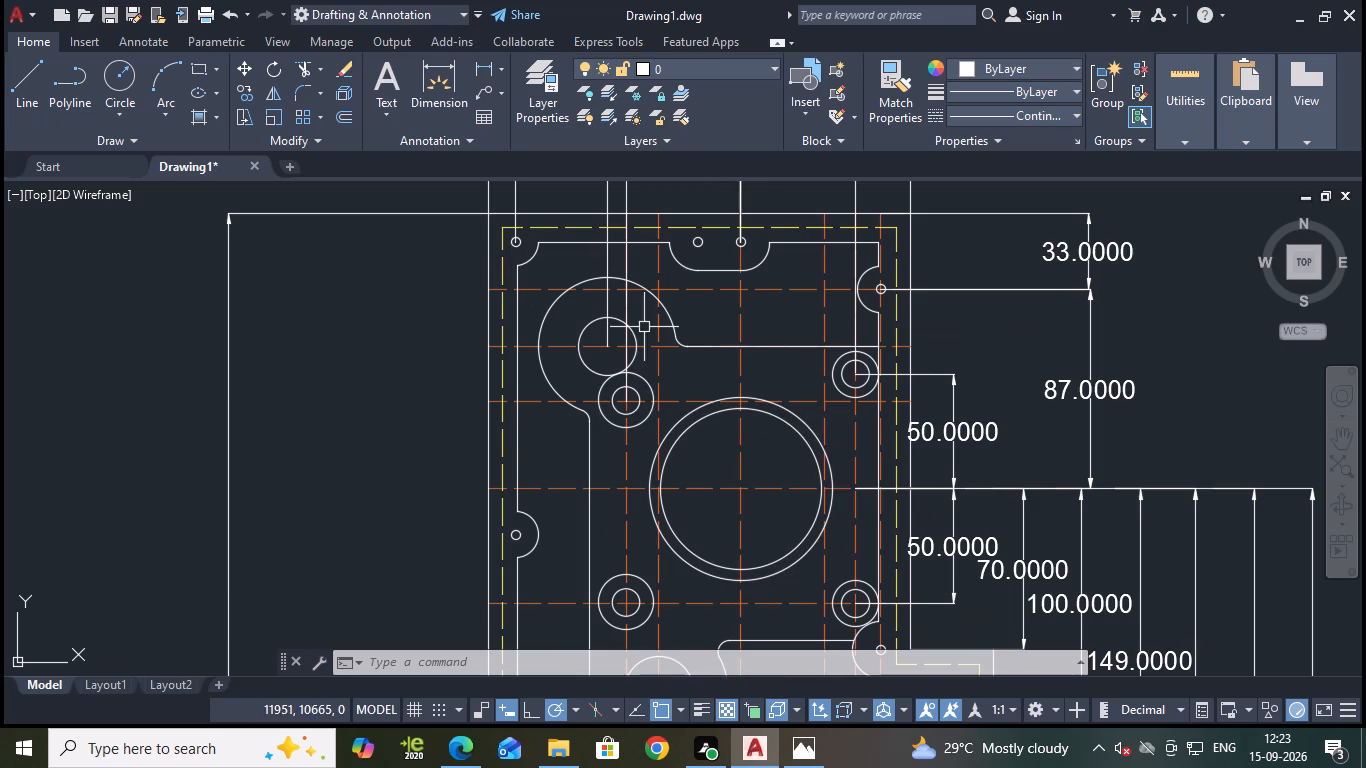
Add a vertical linear dimension from the upper large bore's centreline to the plate's top-left corner, placed just inside the 475 dimension.
scroll(629, 355, down, 1)
middle_drag(495, 400, 550, 365)
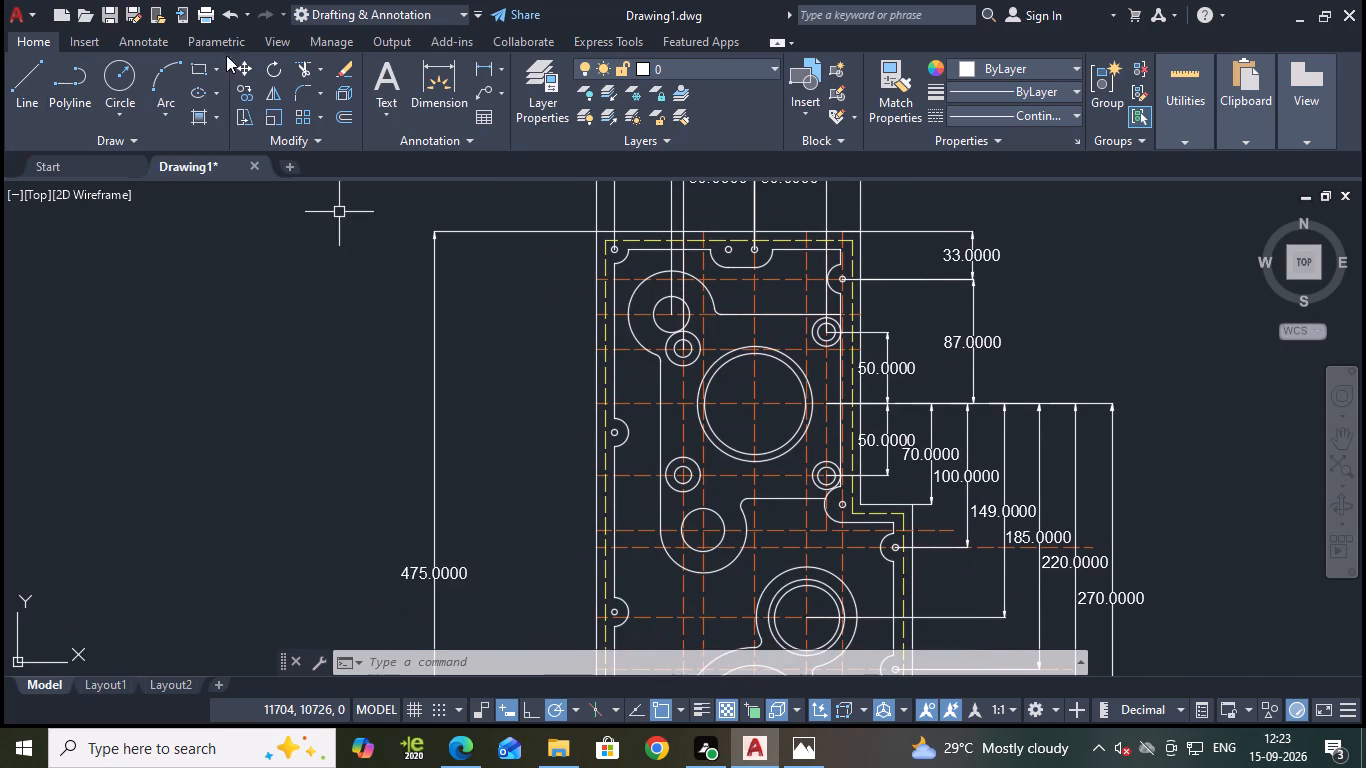
click(478, 69)
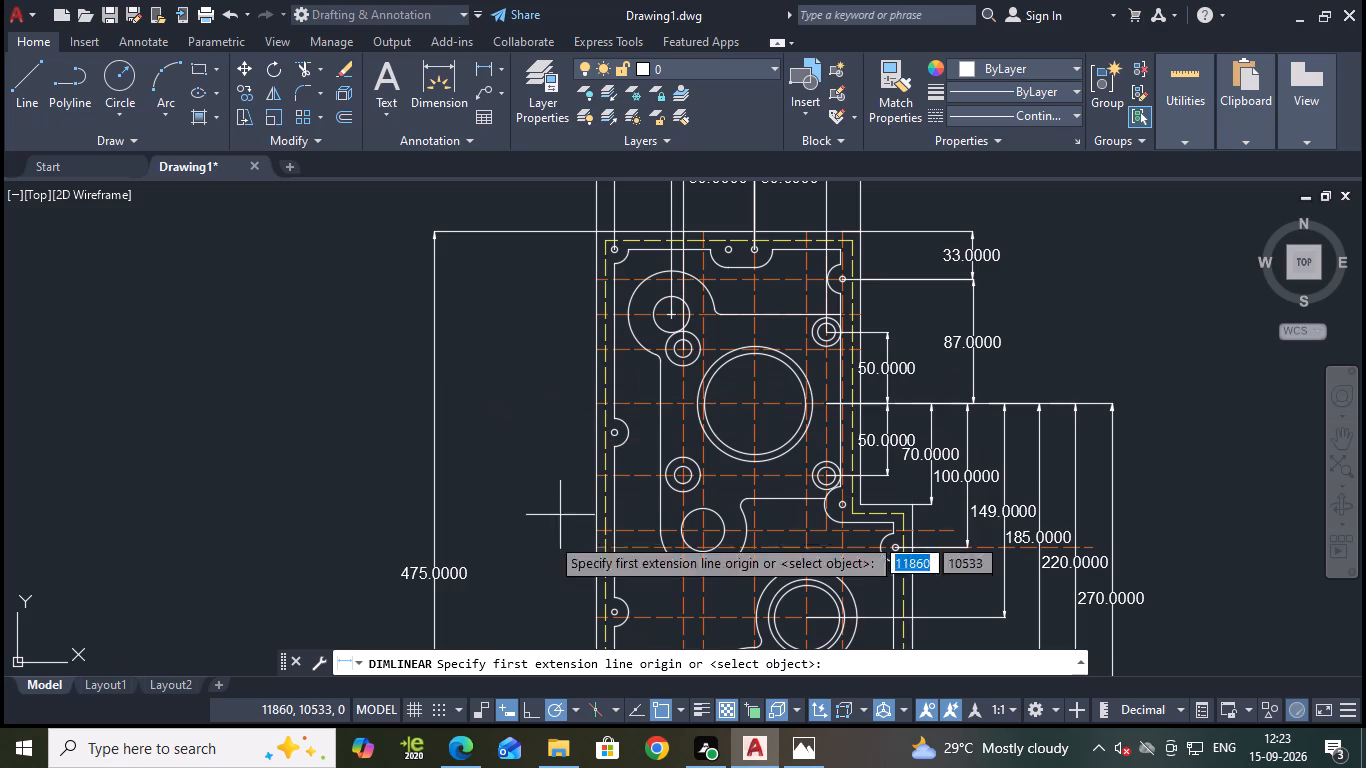
click(596, 404)
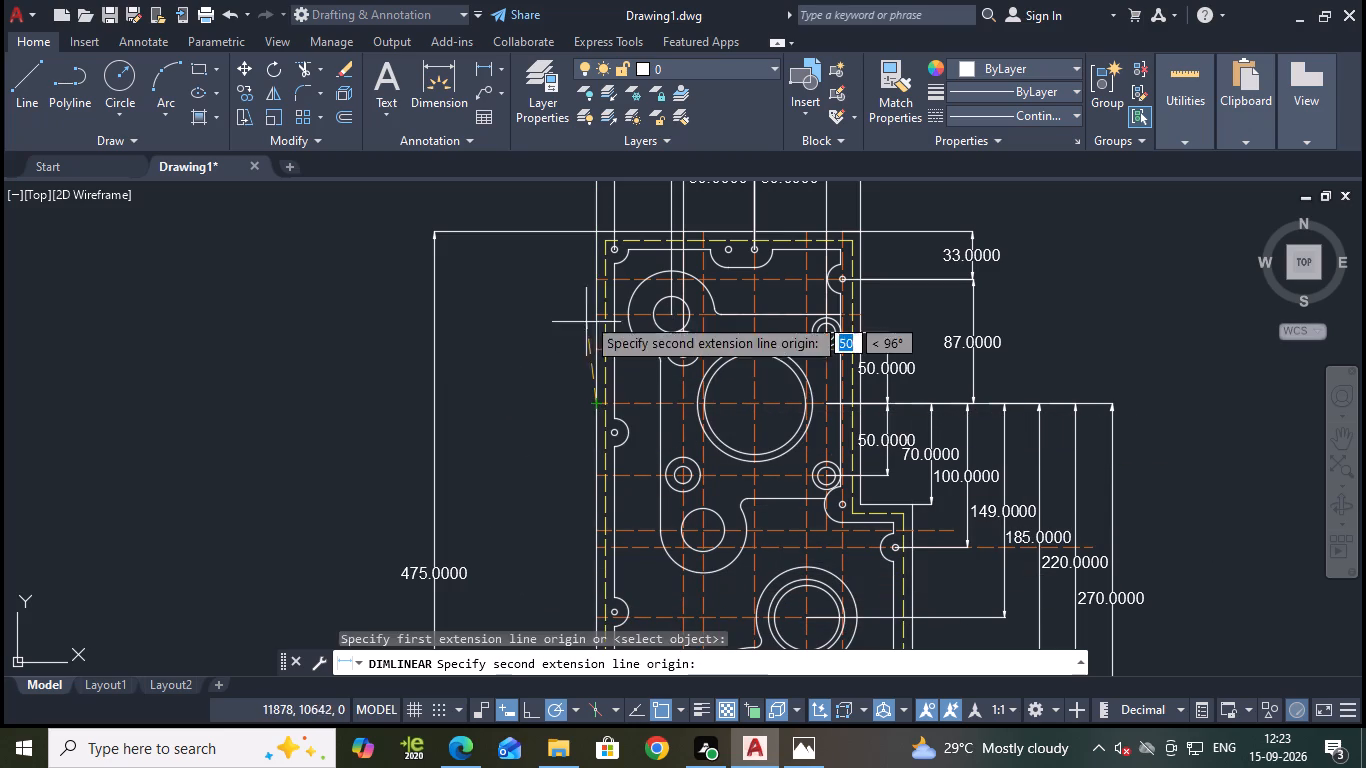
click(597, 231)
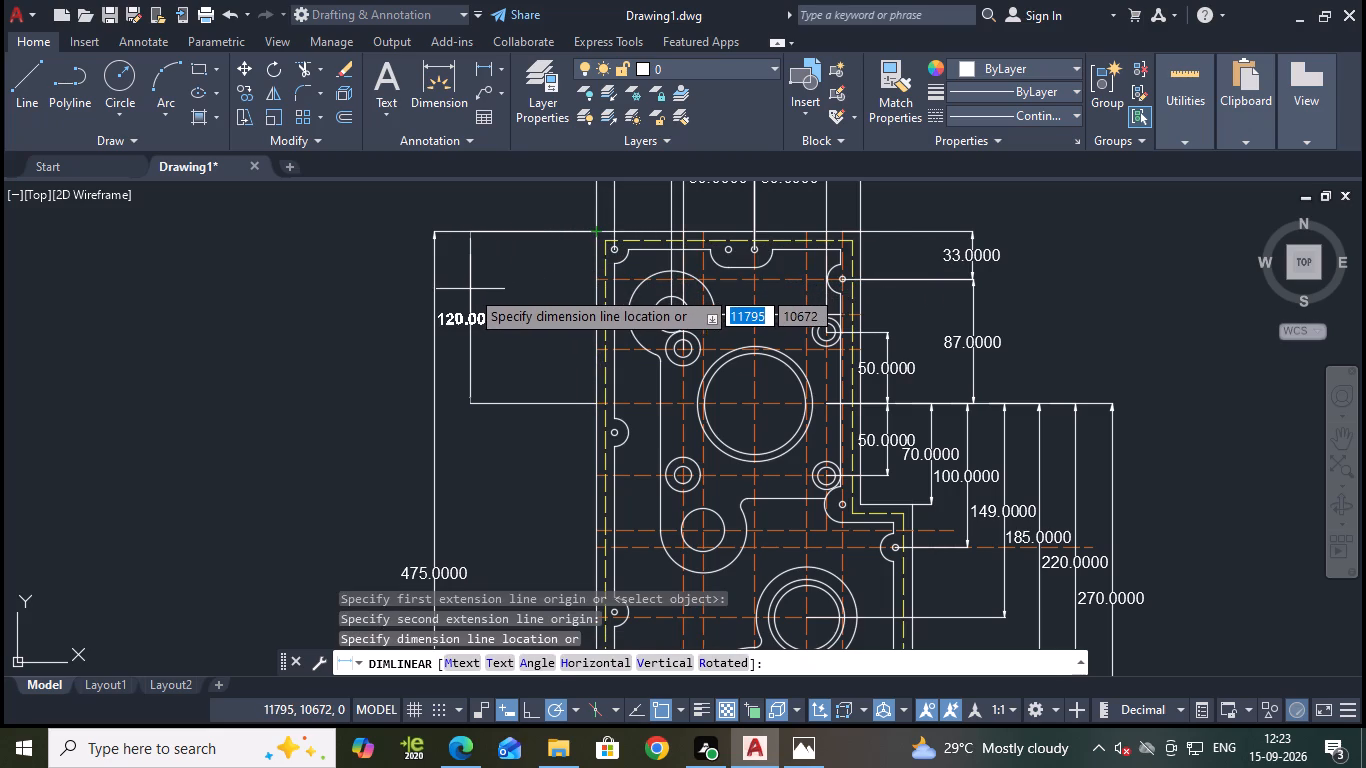
click(470, 289)
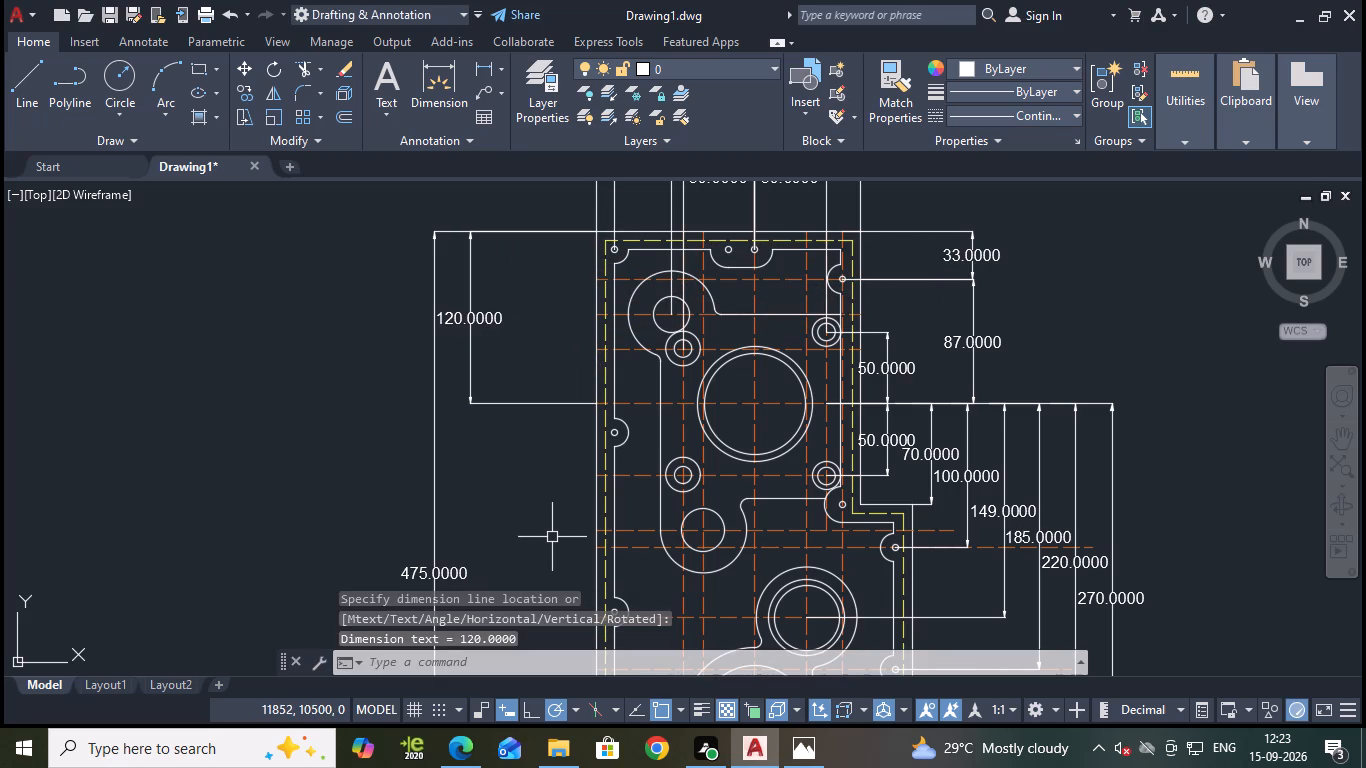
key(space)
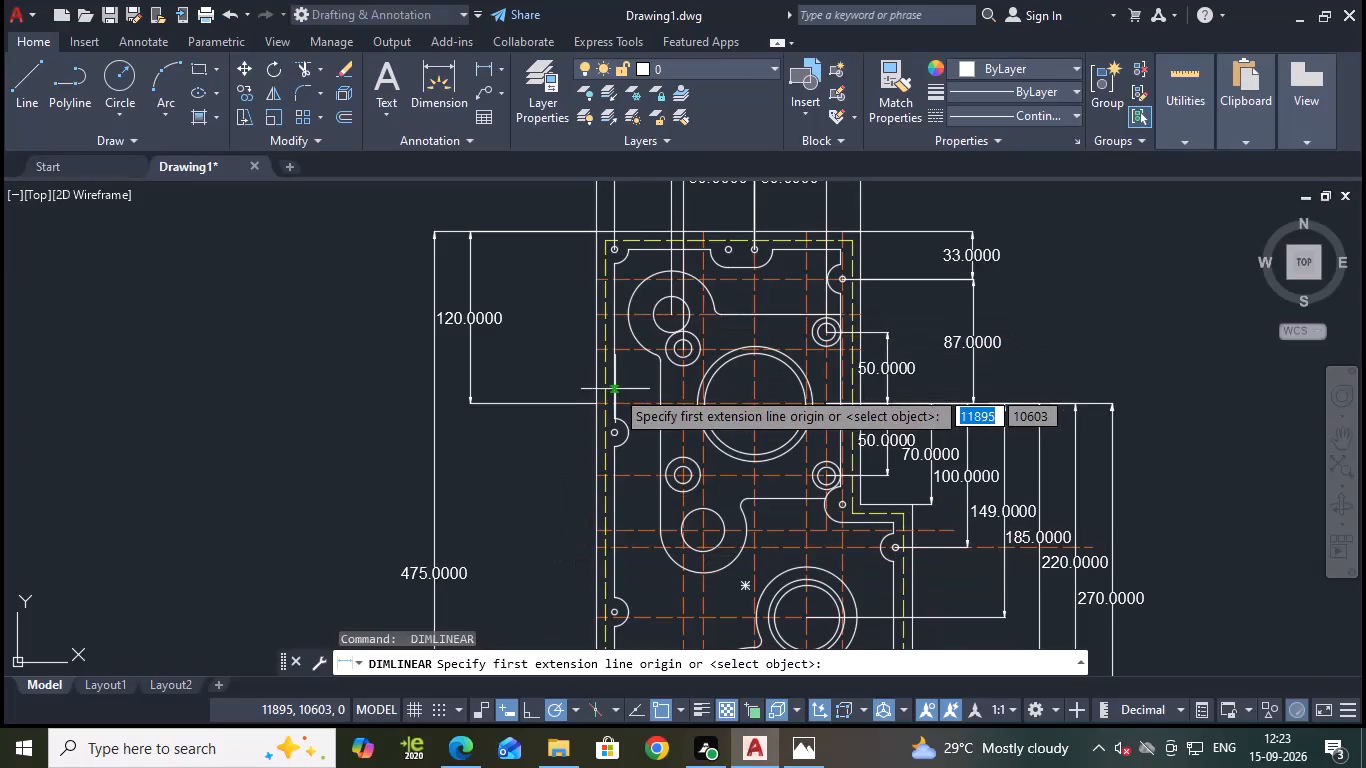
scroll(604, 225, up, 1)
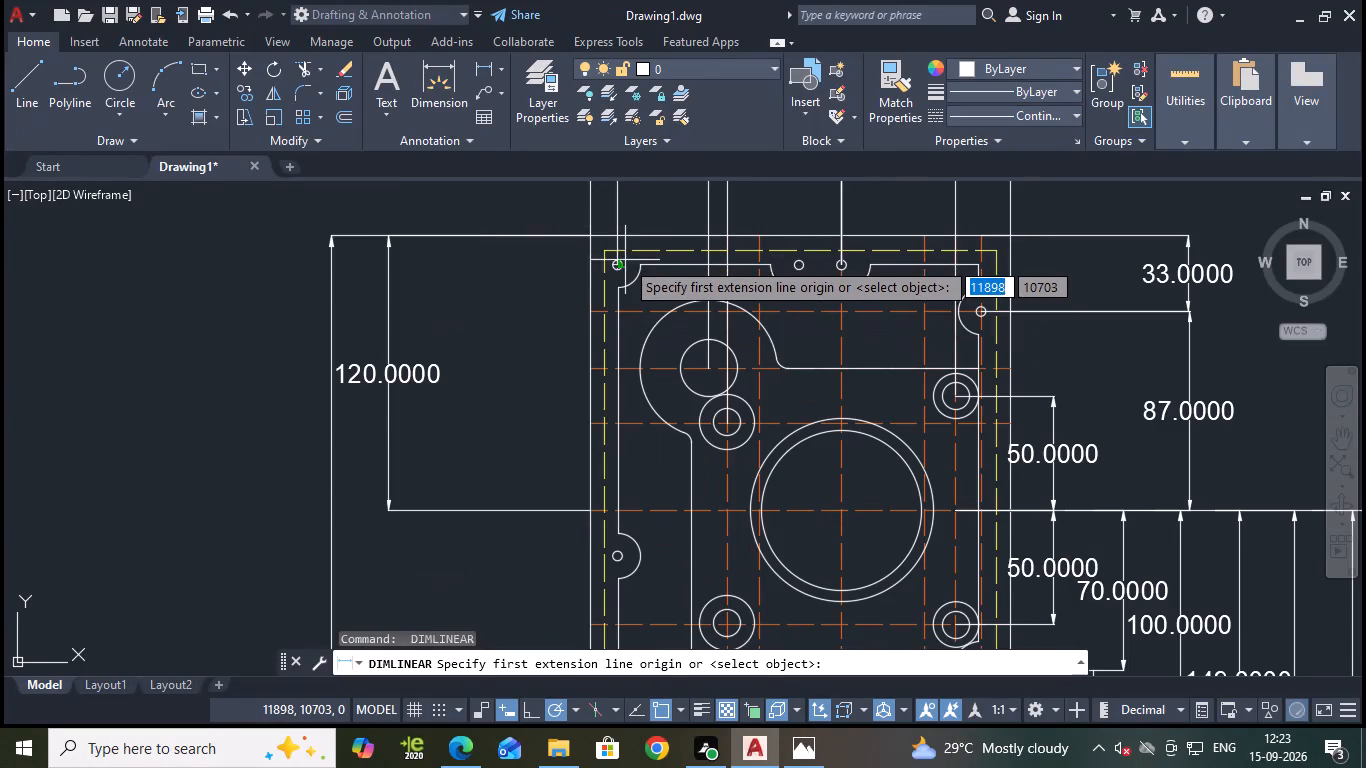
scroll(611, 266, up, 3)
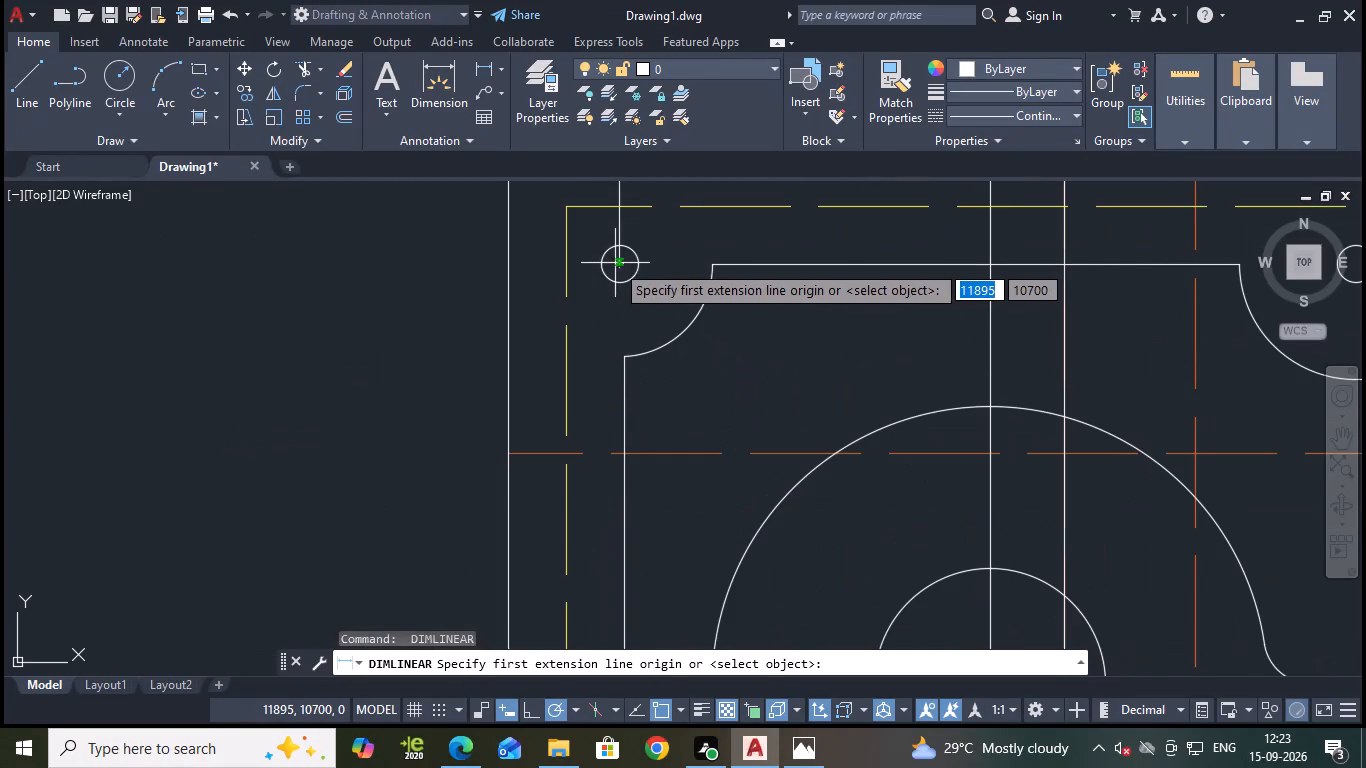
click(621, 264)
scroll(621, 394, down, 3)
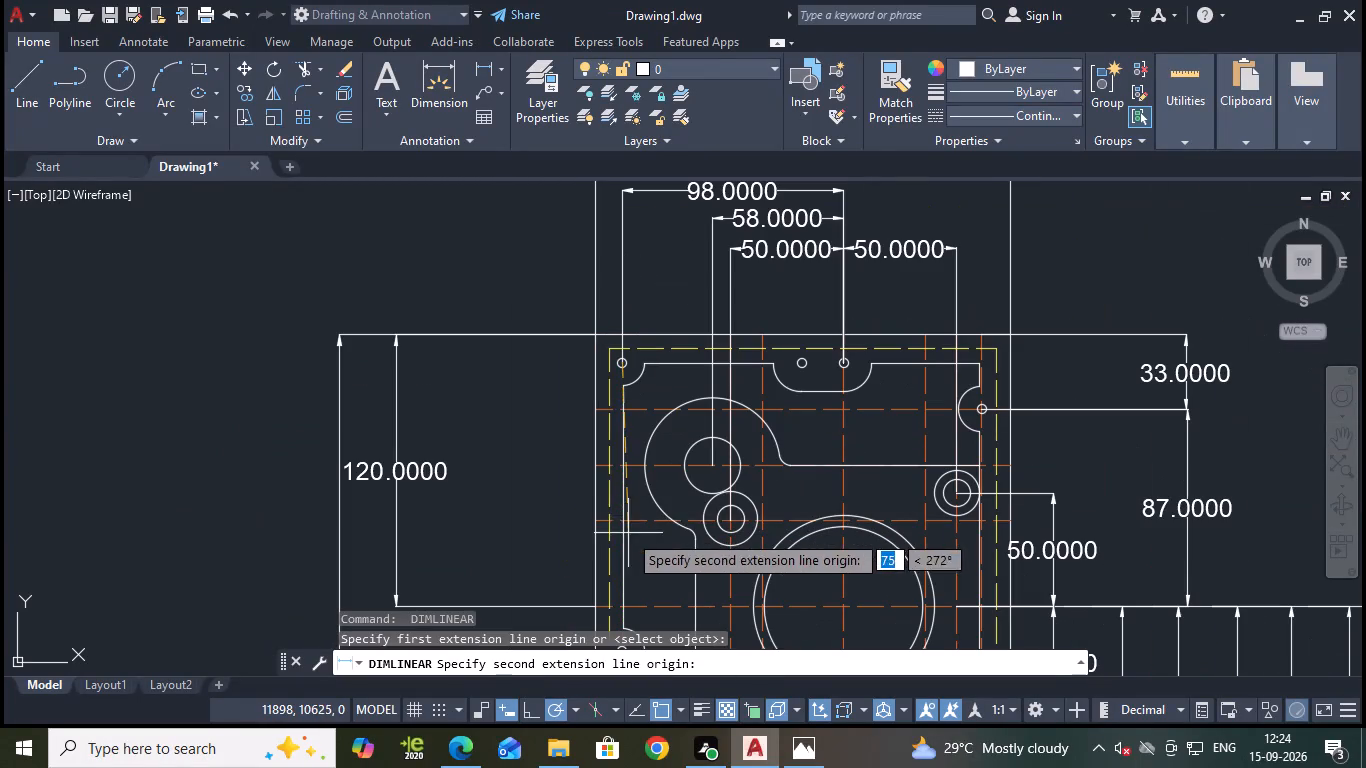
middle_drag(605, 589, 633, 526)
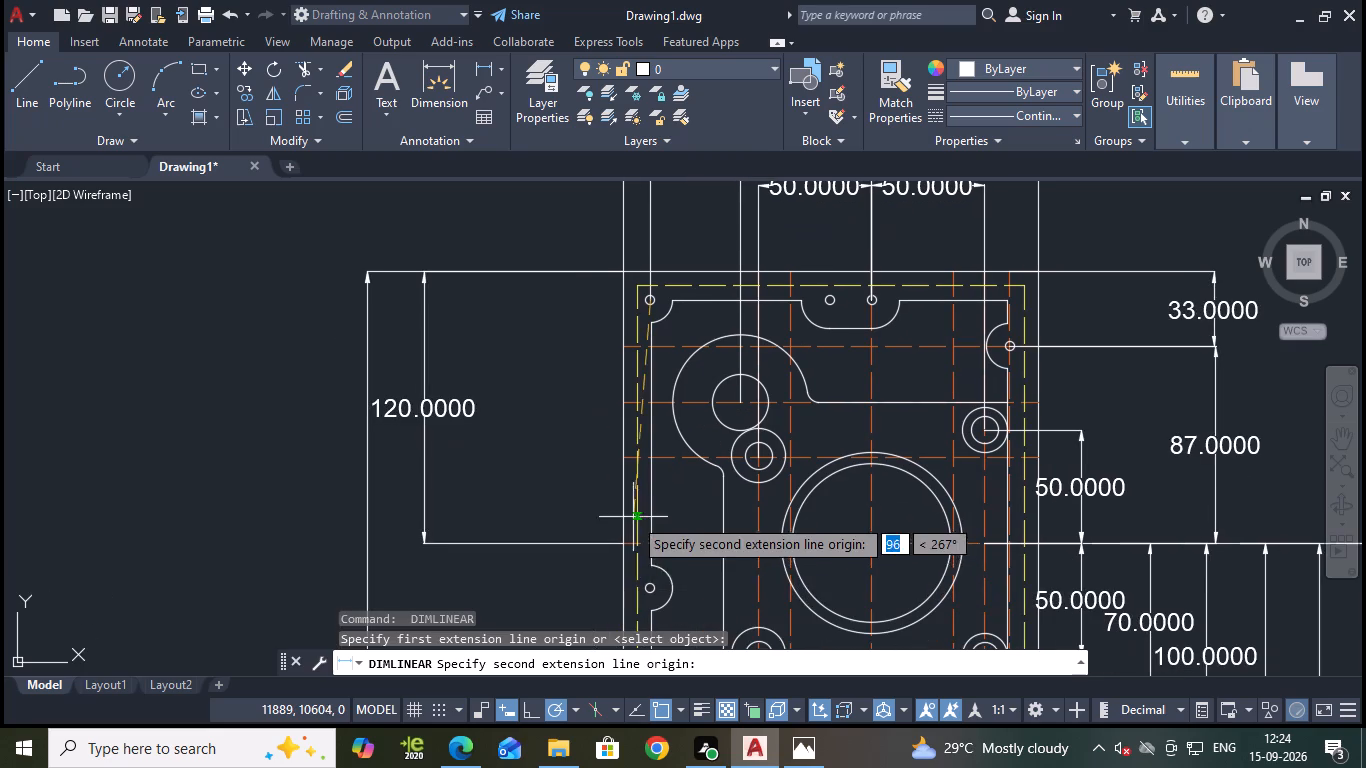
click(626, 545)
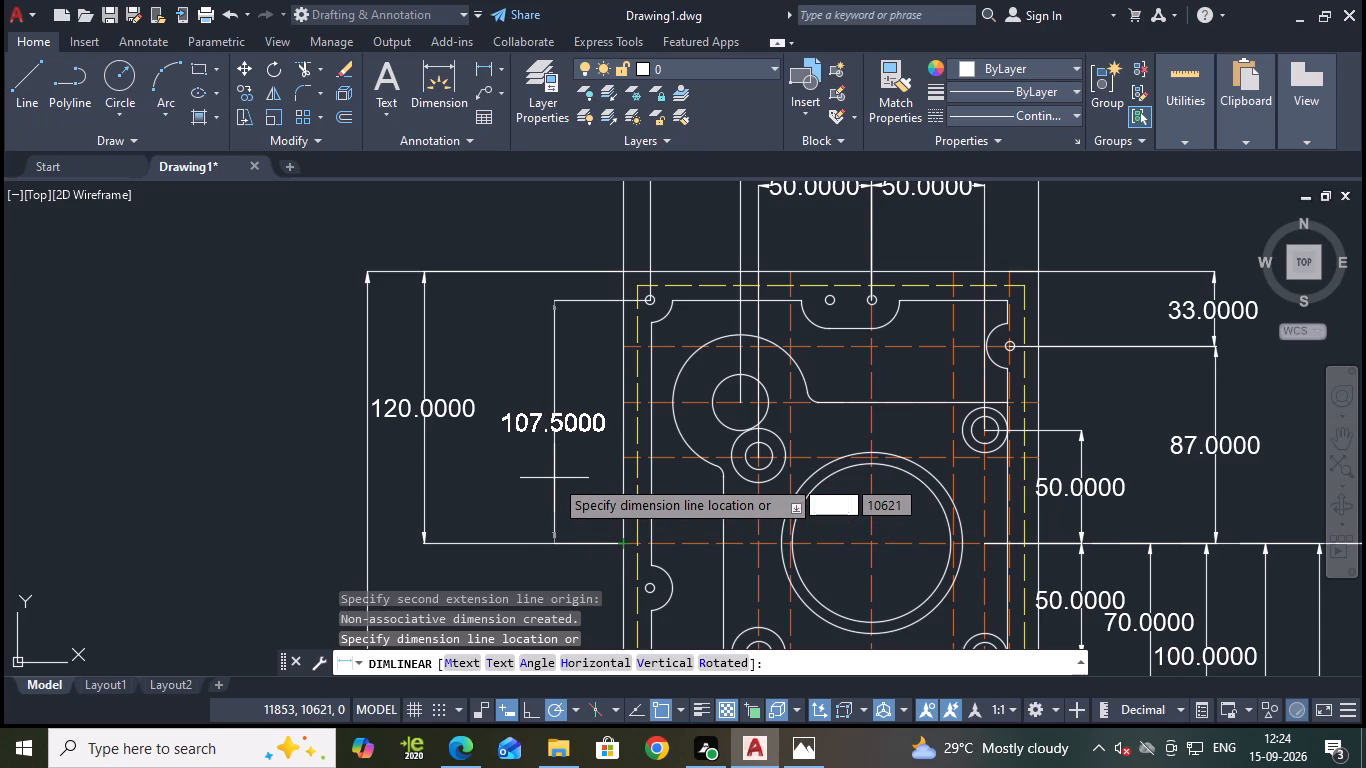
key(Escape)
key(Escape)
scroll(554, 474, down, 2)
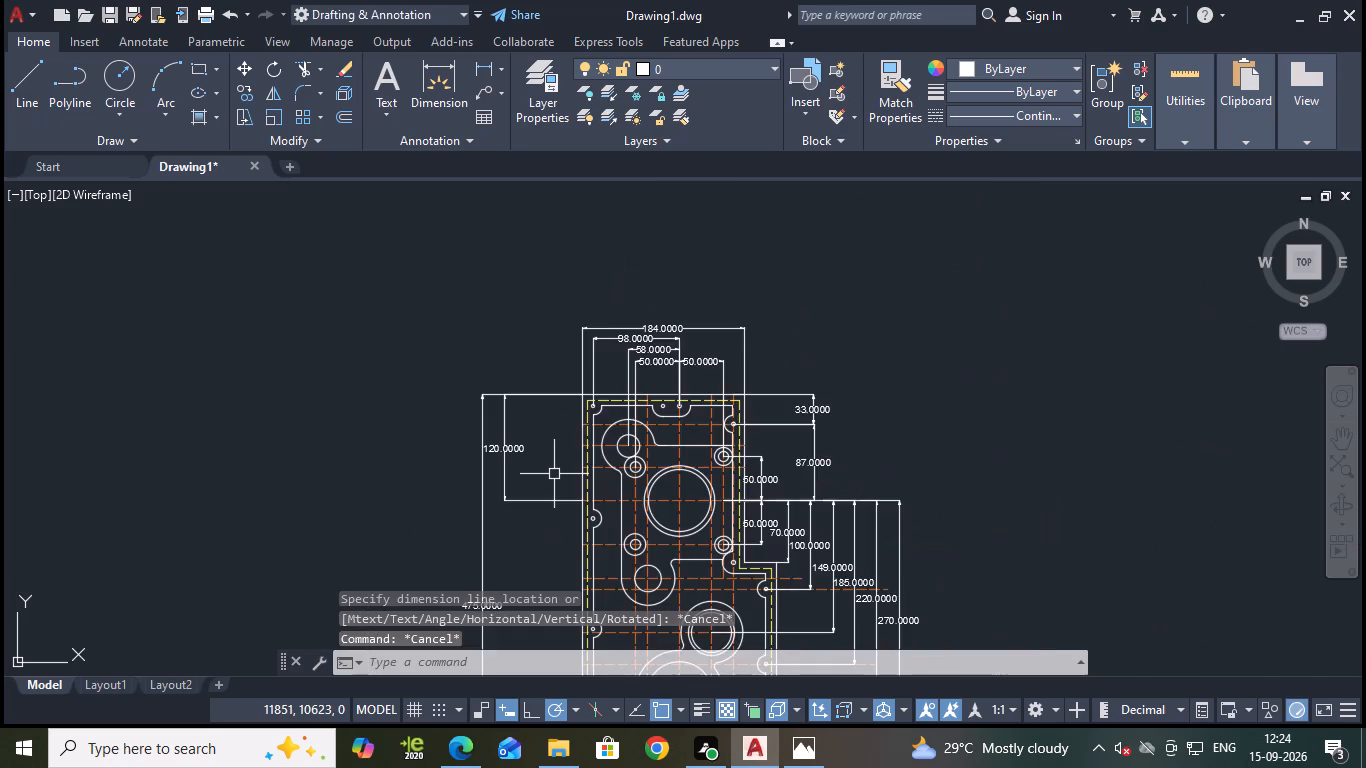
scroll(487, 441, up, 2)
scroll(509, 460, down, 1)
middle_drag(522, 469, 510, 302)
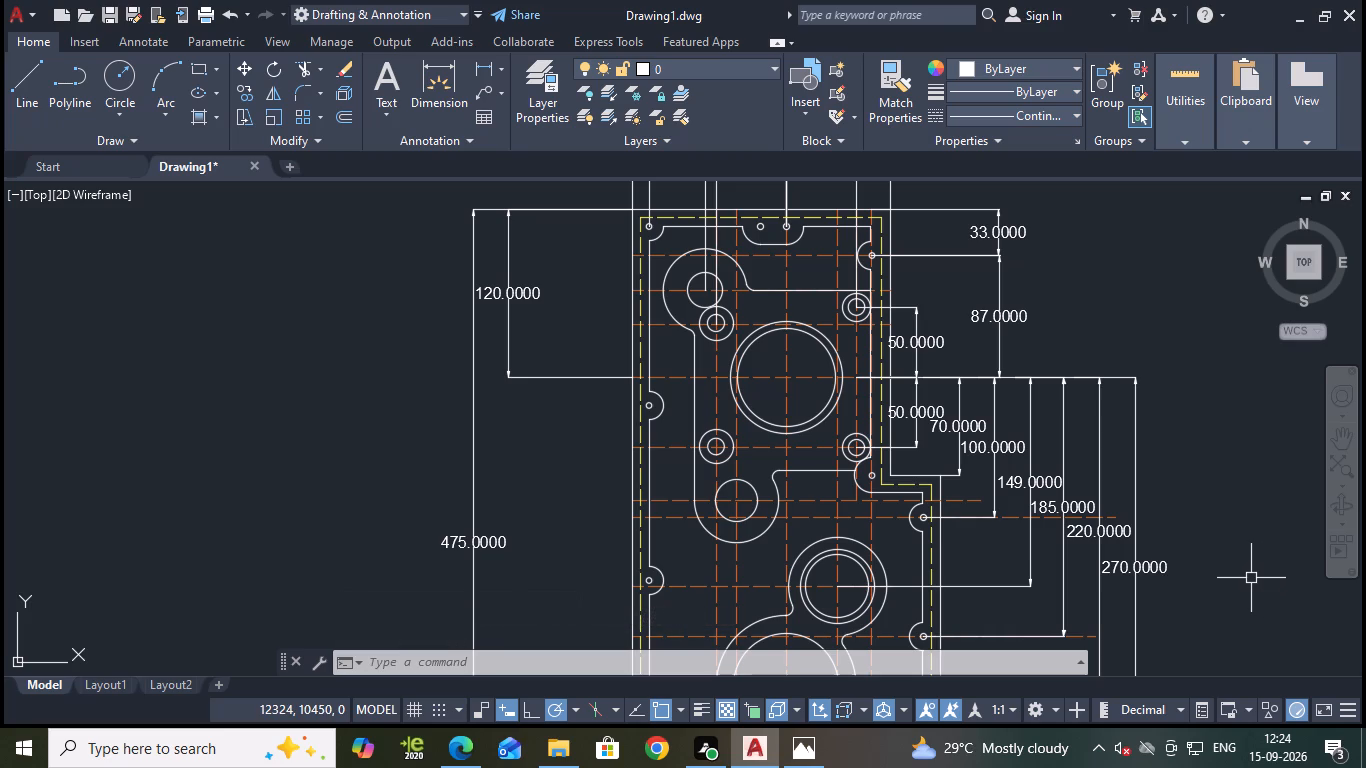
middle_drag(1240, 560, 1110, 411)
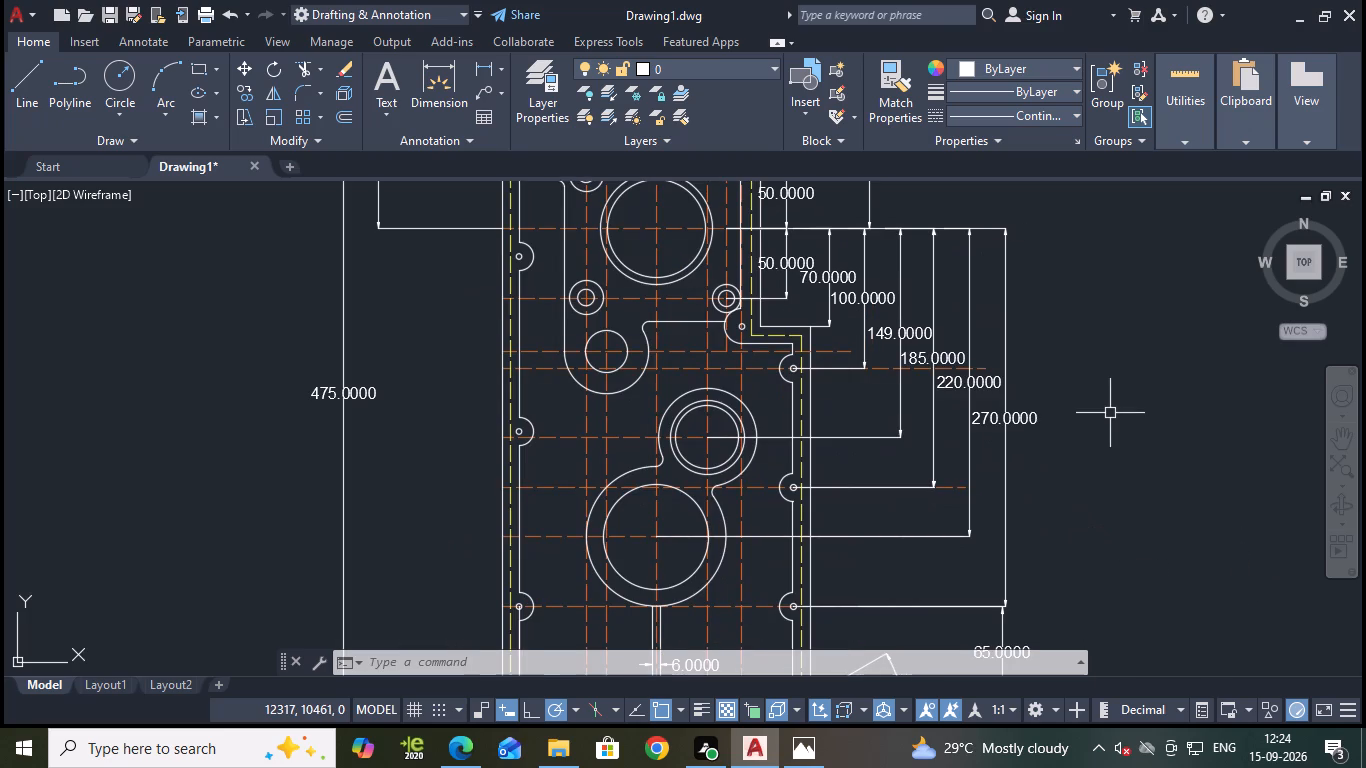